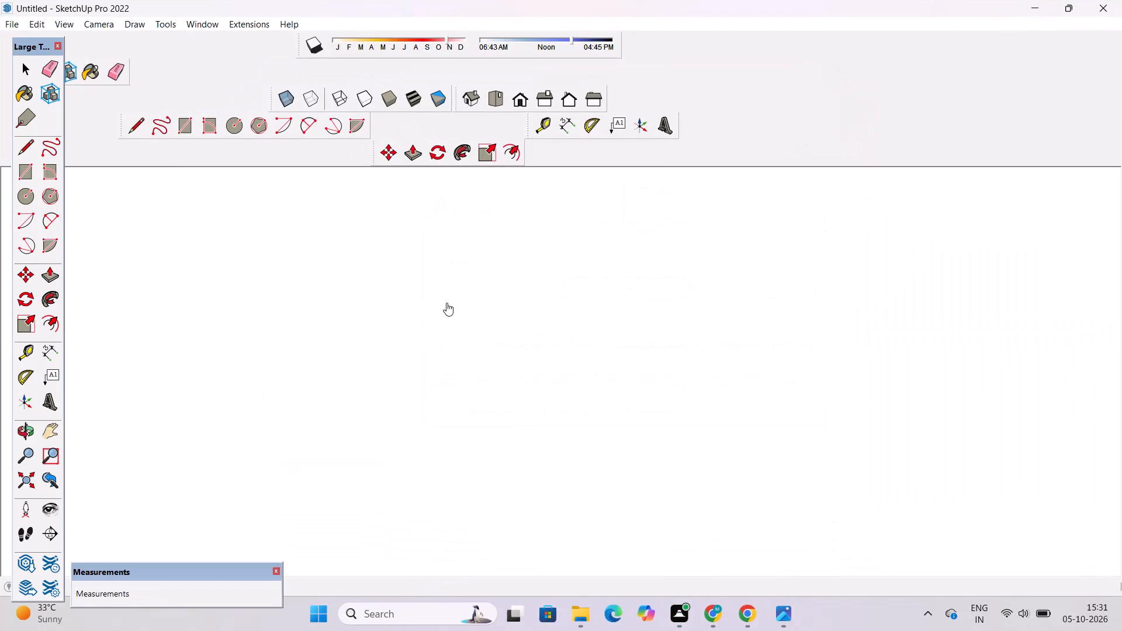
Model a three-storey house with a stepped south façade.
Switch the model to the standard Top view around the origin.
scroll(466, 296, "down", 5)
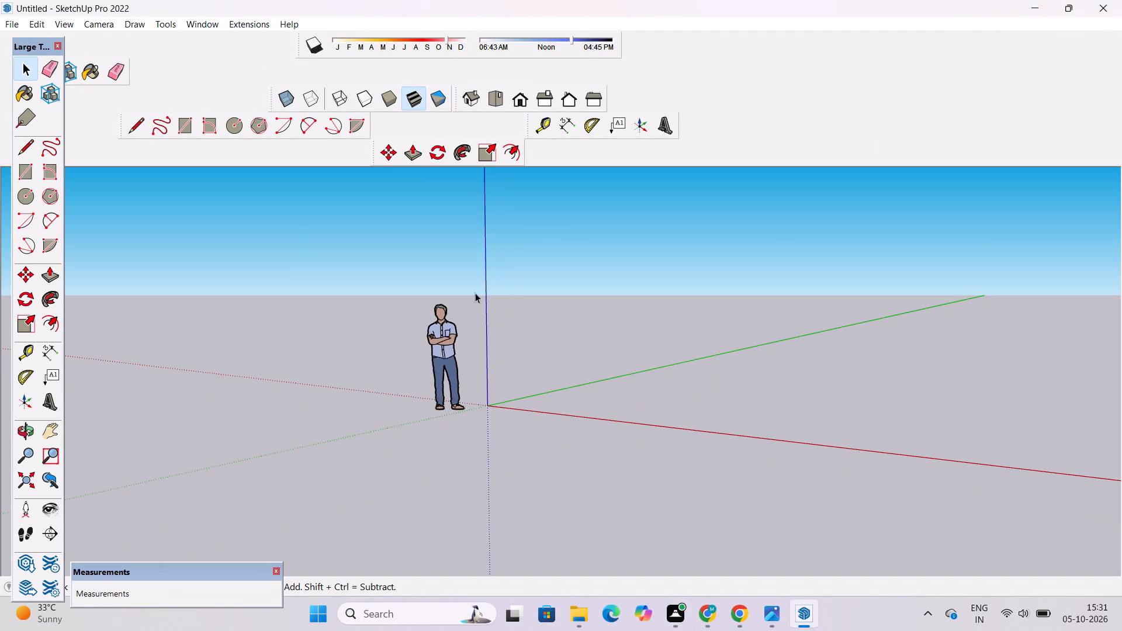
left_click(498, 95)
scroll(662, 305, "up", 9)
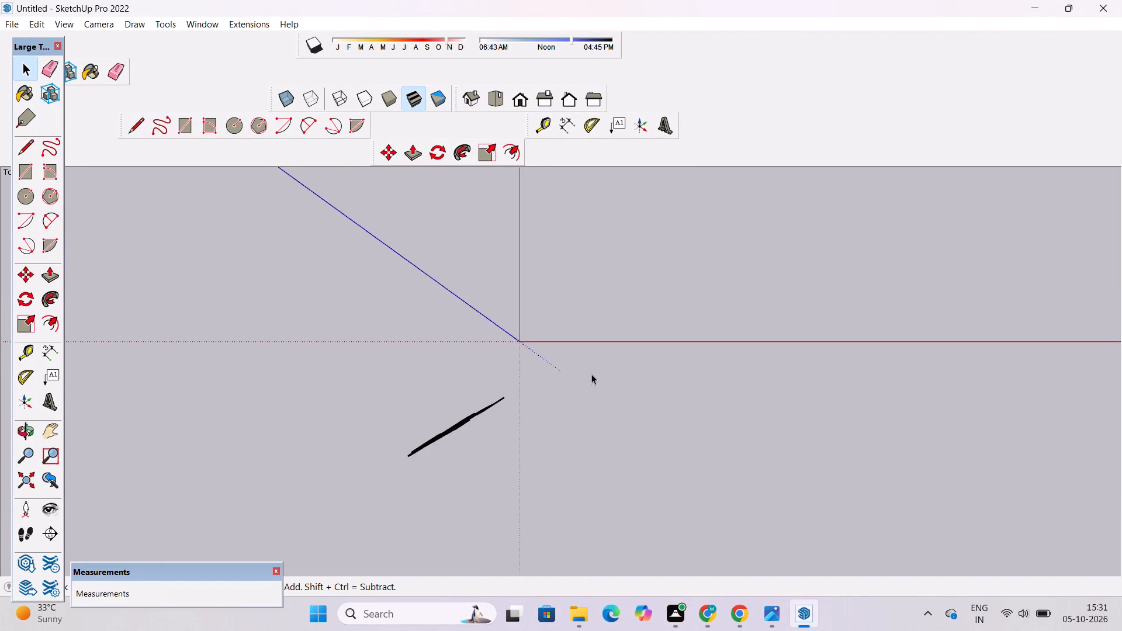
scroll(591, 374, "up", 20)
scroll(591, 374, "up", 6)
scroll(495, 346, "up", 5)
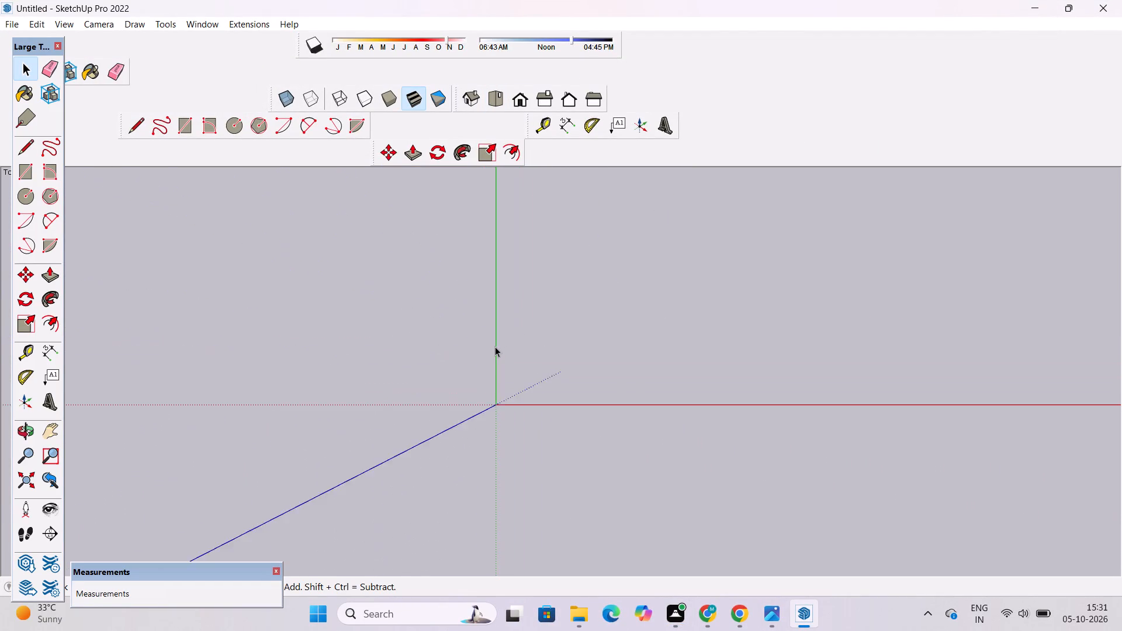
scroll(495, 346, "down", 6)
scroll(494, 346, "up", 5)
scroll(492, 348, "down", 6)
scroll(567, 414, "up", 7)
scroll(567, 413, "down", 7)
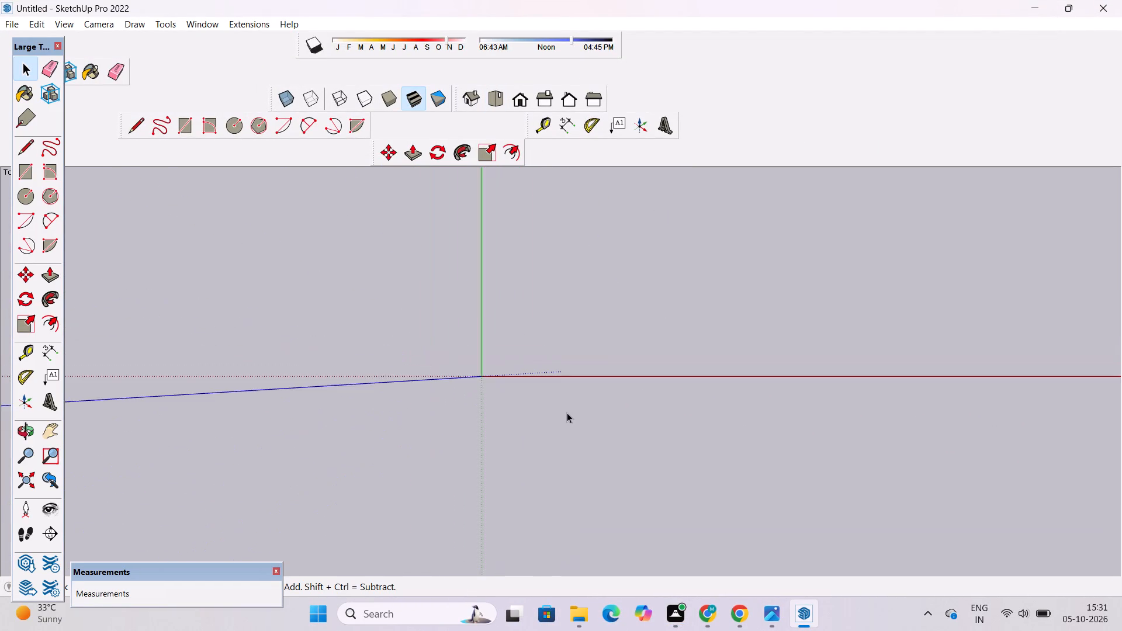
left_click(493, 102)
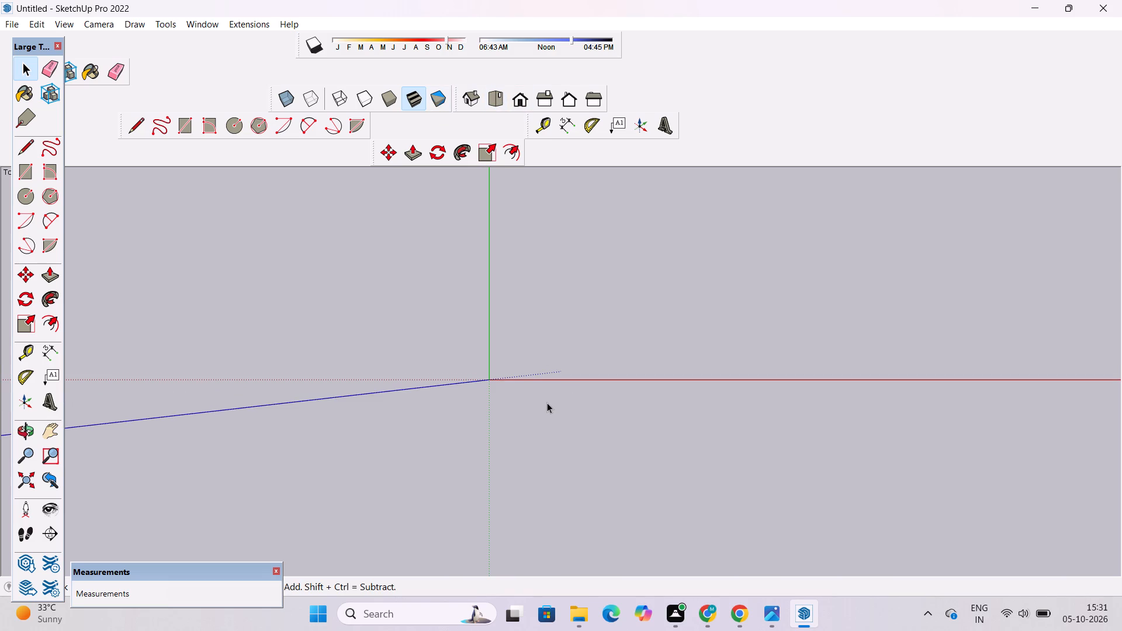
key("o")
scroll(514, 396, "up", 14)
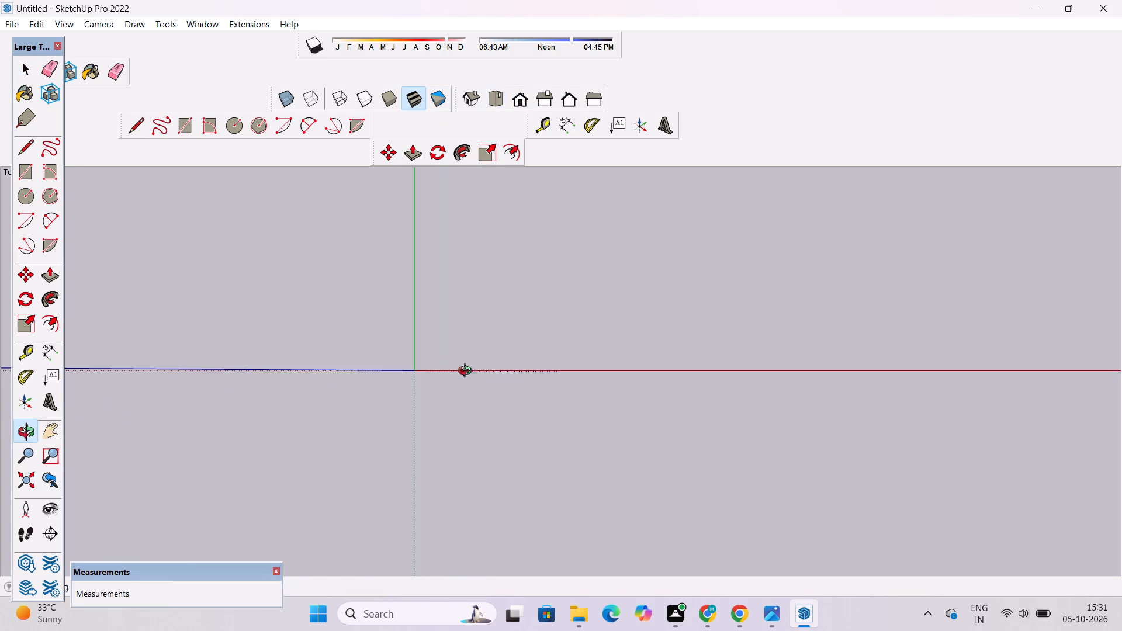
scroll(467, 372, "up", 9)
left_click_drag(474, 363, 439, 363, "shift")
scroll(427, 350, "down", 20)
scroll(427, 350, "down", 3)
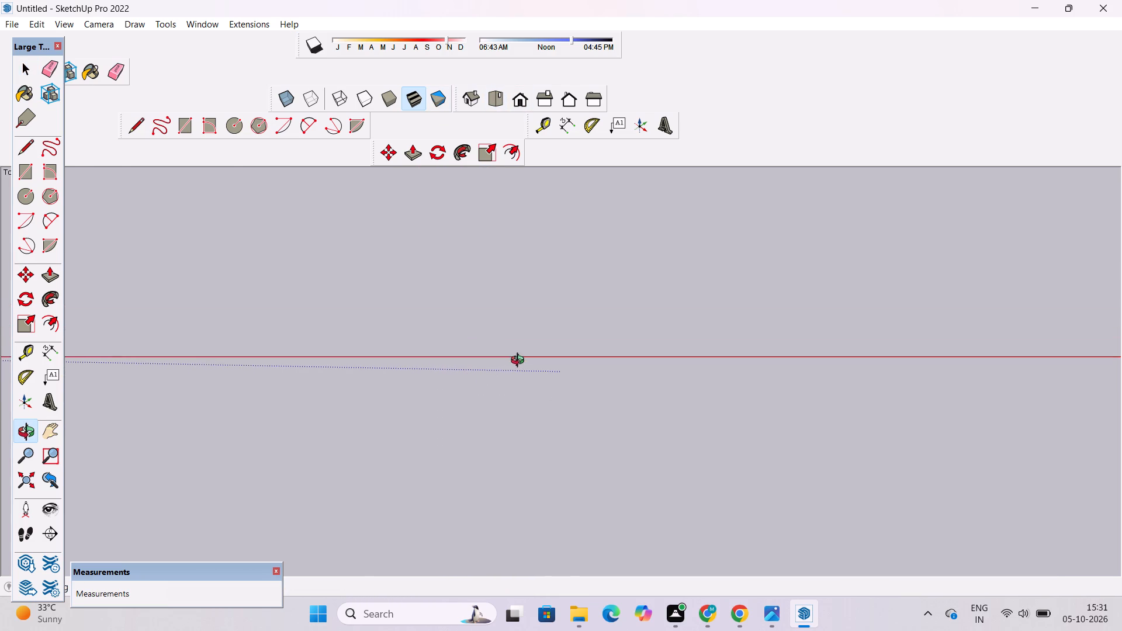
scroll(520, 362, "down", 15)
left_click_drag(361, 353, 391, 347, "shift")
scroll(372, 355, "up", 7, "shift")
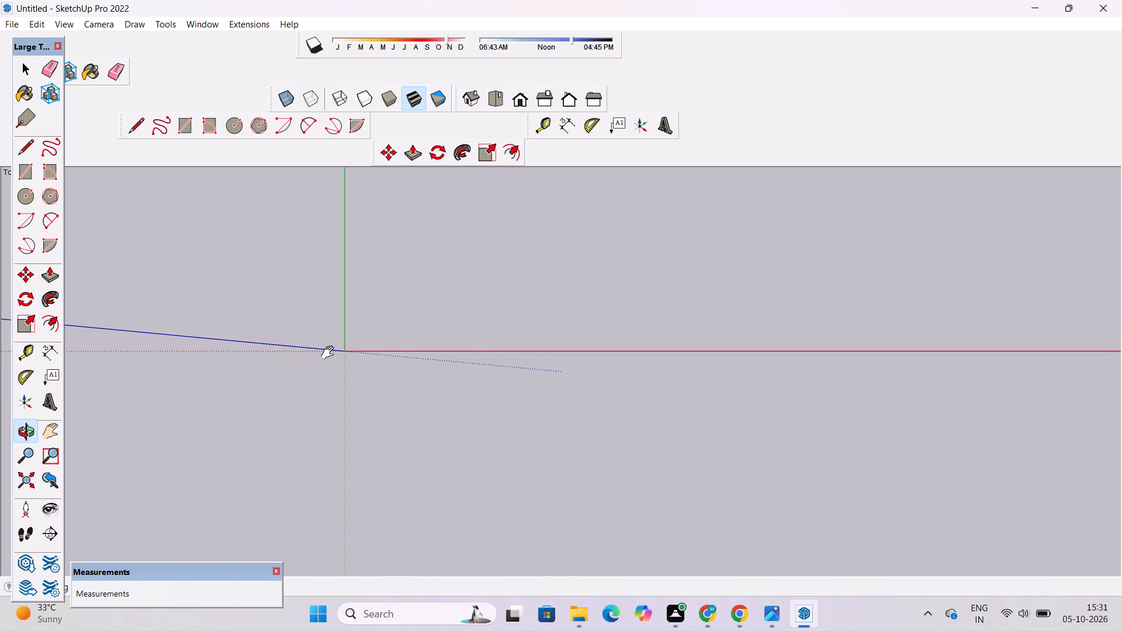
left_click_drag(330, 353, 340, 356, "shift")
Switch to Photos and examine the house facade in "2 floor house elevation simple design.jpg" up close, then return to SketchUp.
left_click(771, 611)
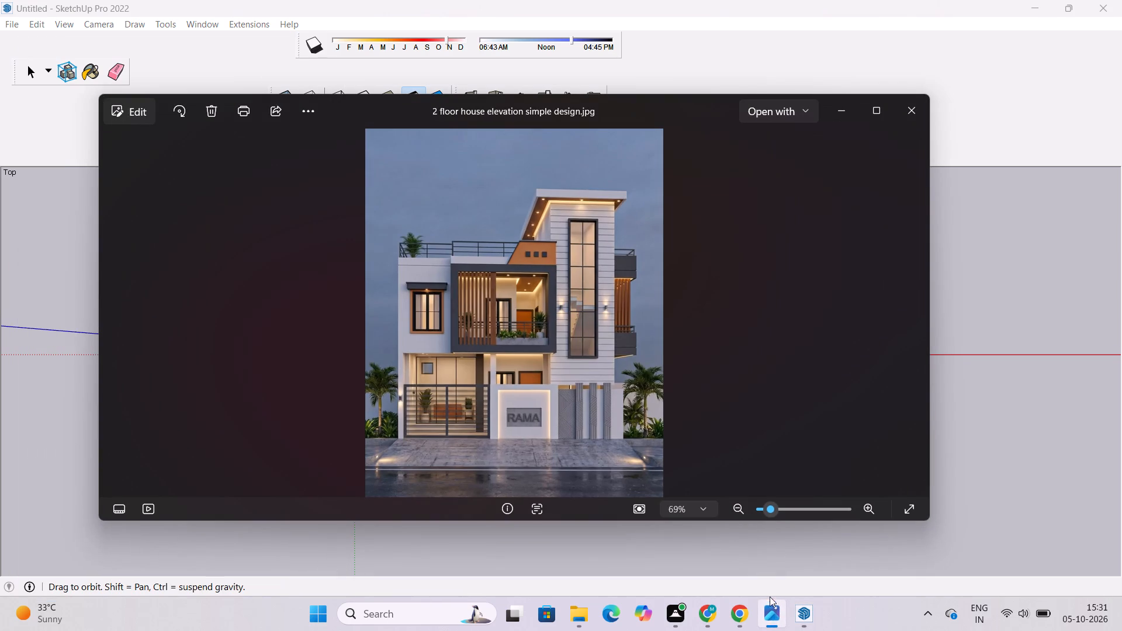
scroll(610, 462, "up", 2)
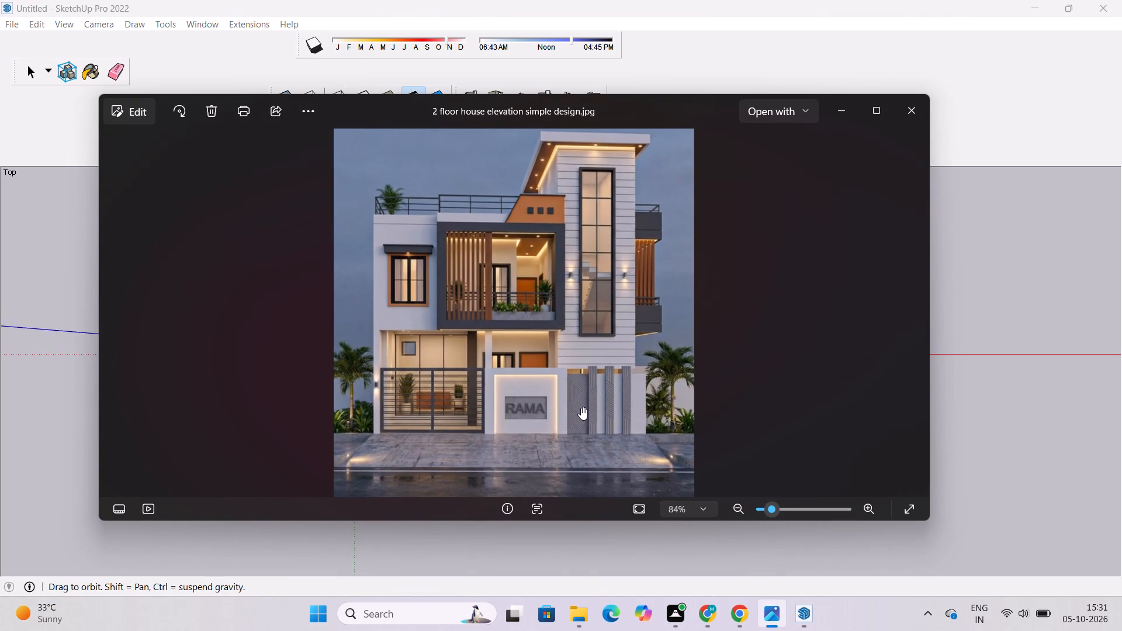
scroll(581, 403, "up", 2)
scroll(581, 403, "down", 1)
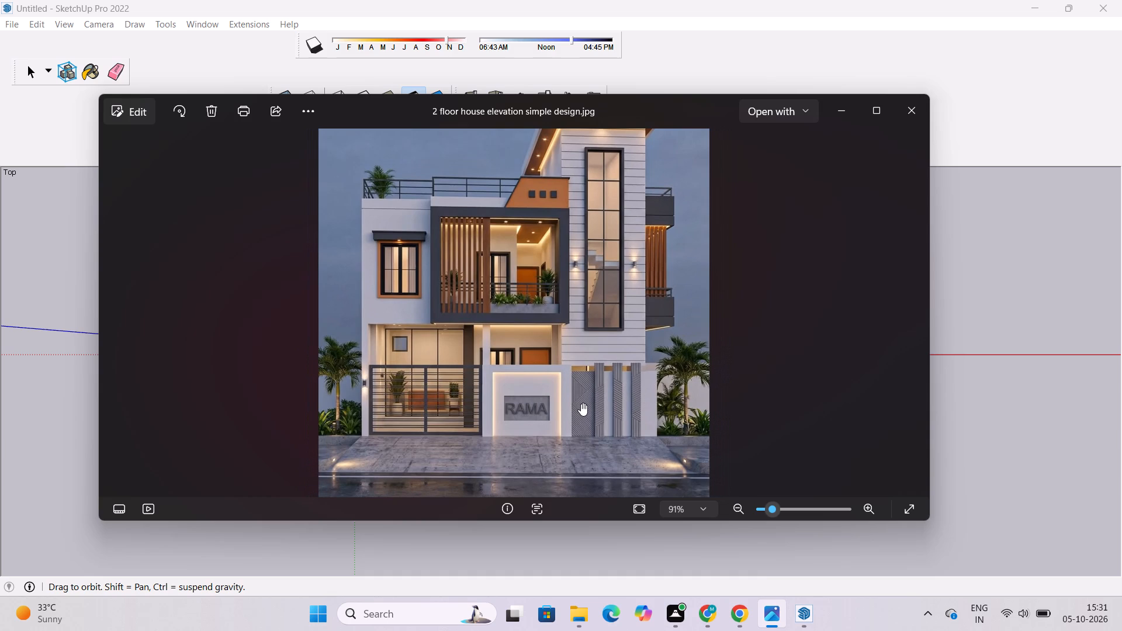
scroll(581, 403, "up", 1)
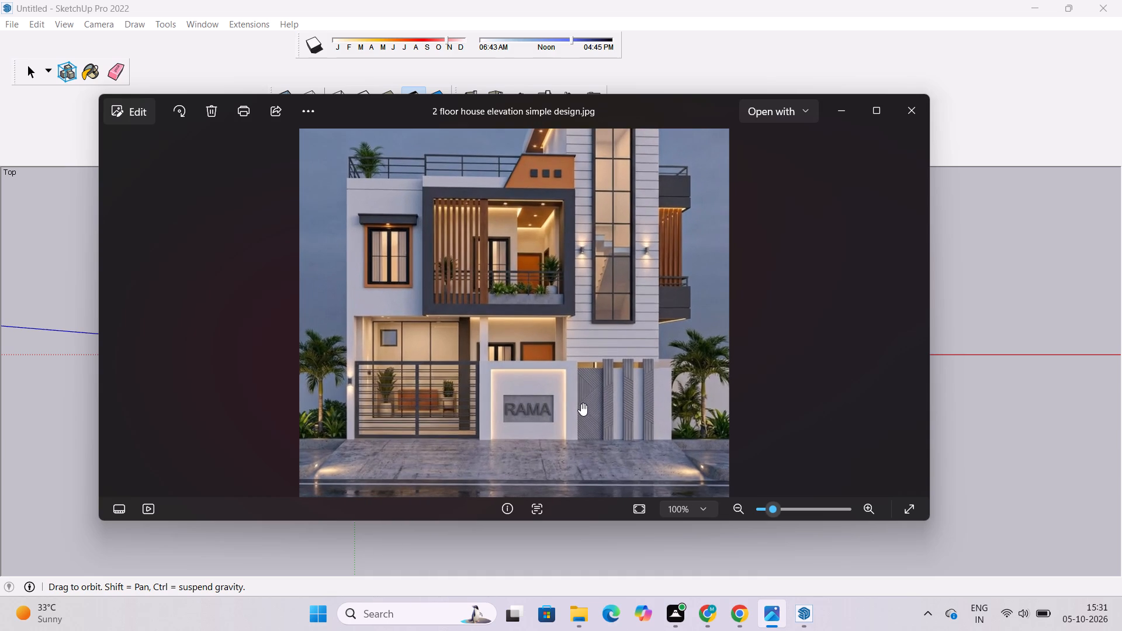
scroll(581, 403, "up", 1)
scroll(581, 403, "down", 1)
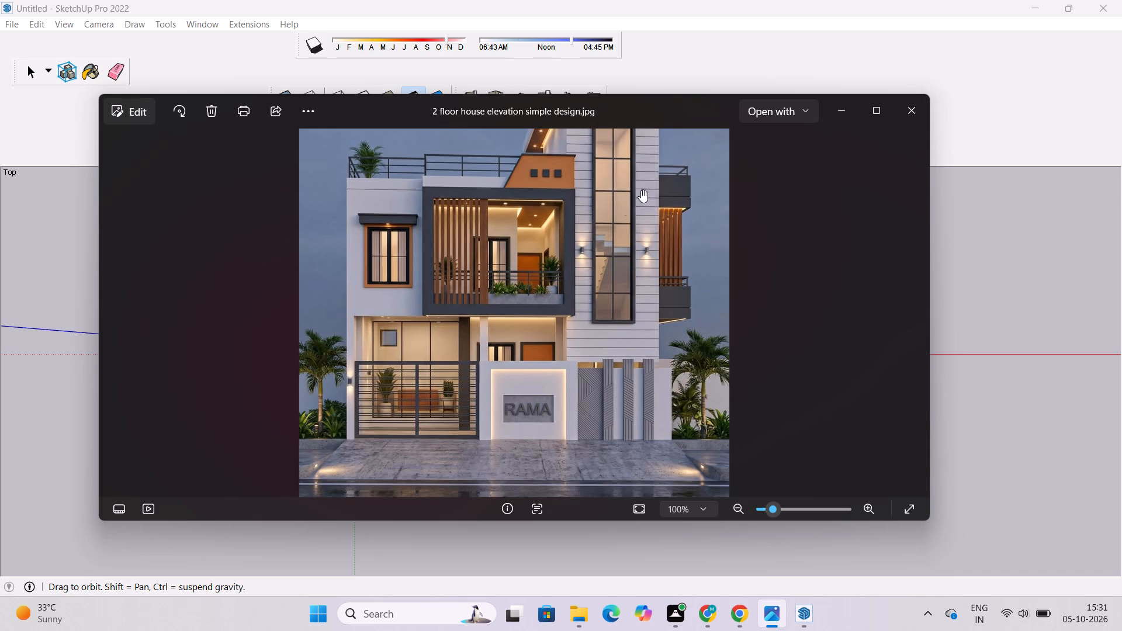
left_click(873, 104)
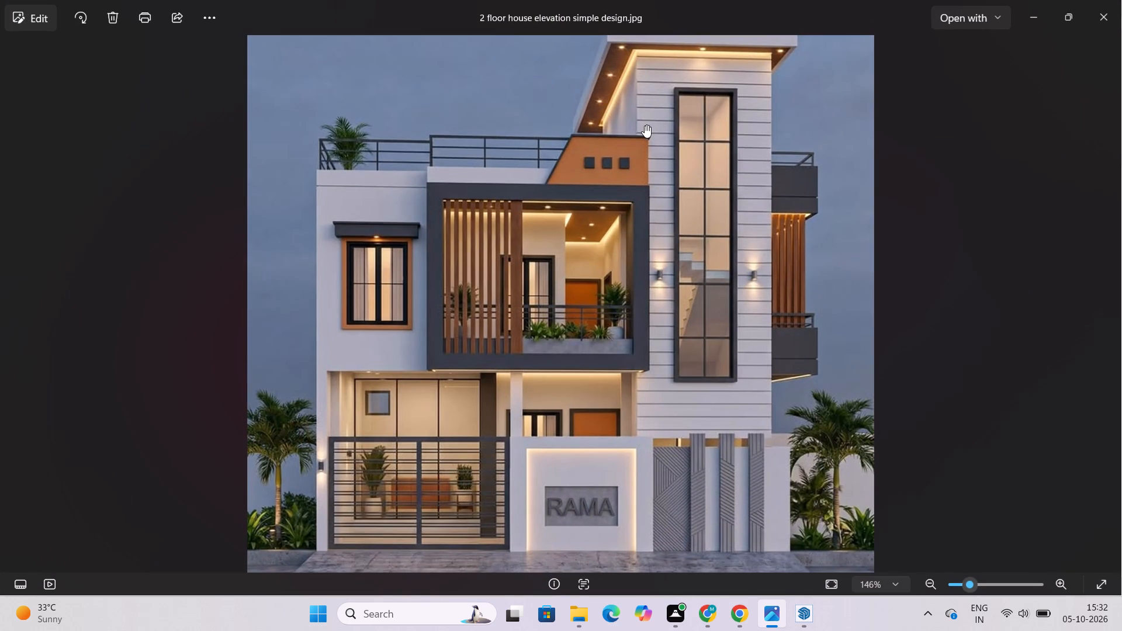
left_click(1032, 20)
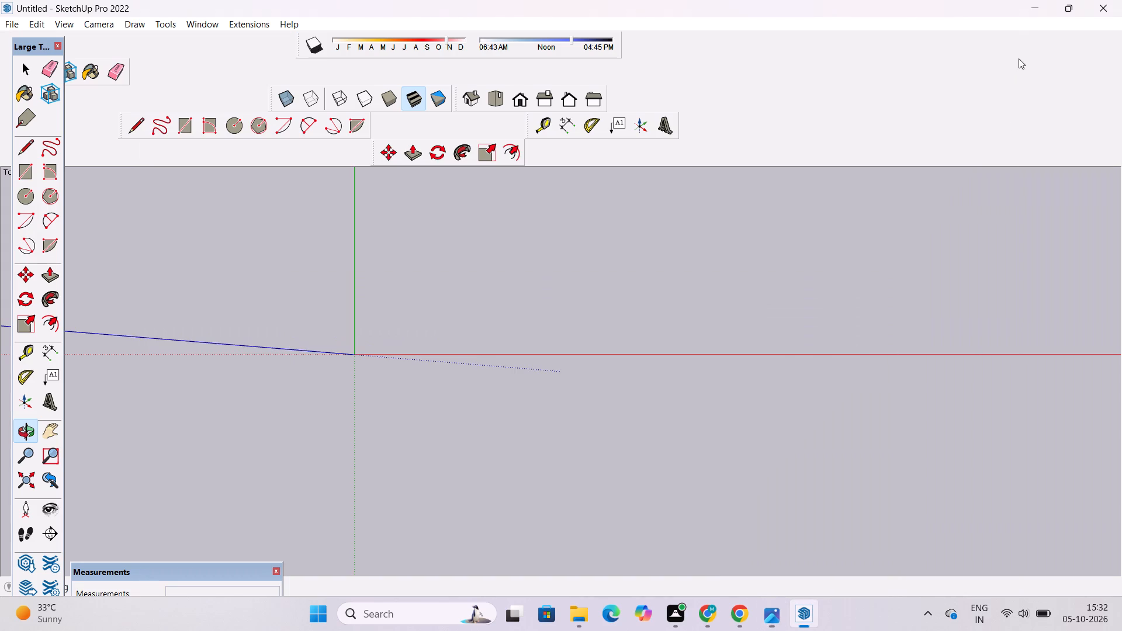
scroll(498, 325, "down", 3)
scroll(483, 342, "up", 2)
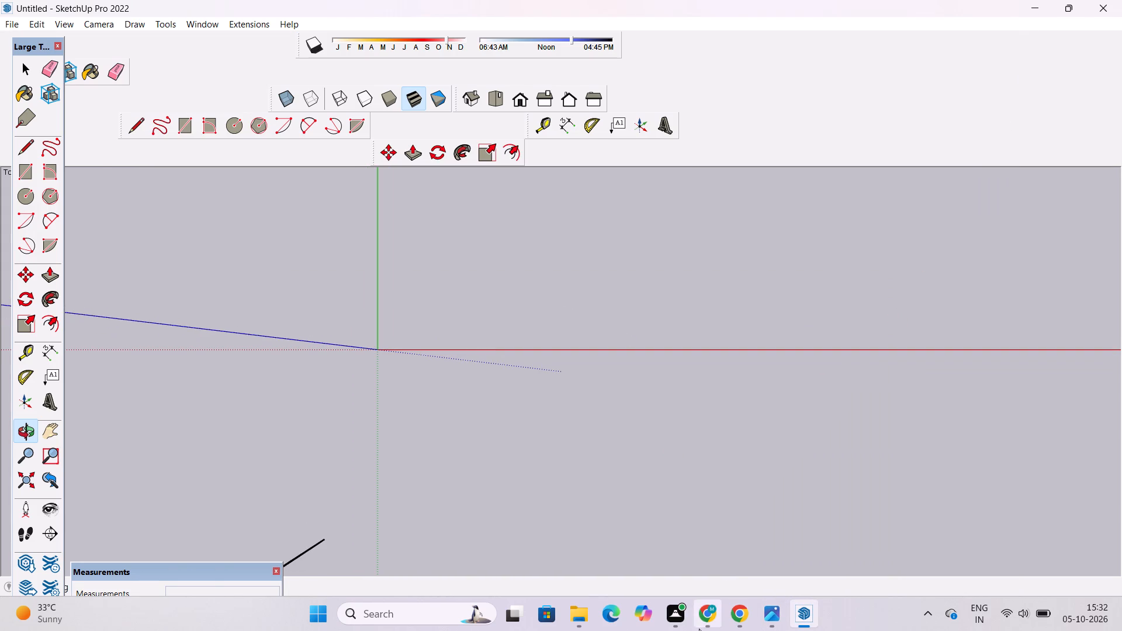
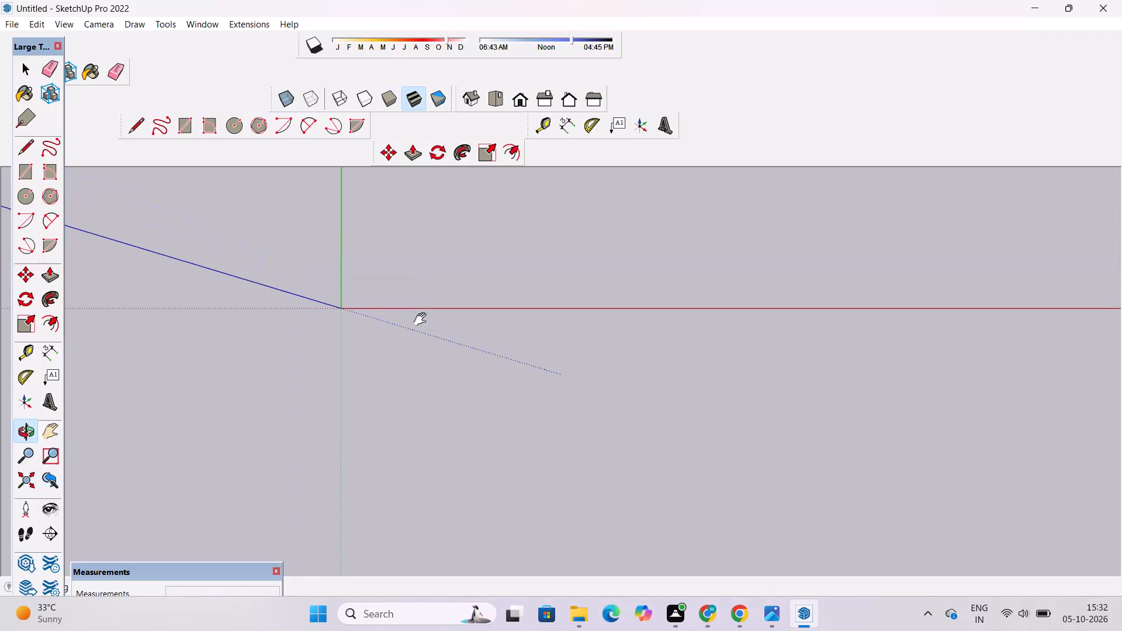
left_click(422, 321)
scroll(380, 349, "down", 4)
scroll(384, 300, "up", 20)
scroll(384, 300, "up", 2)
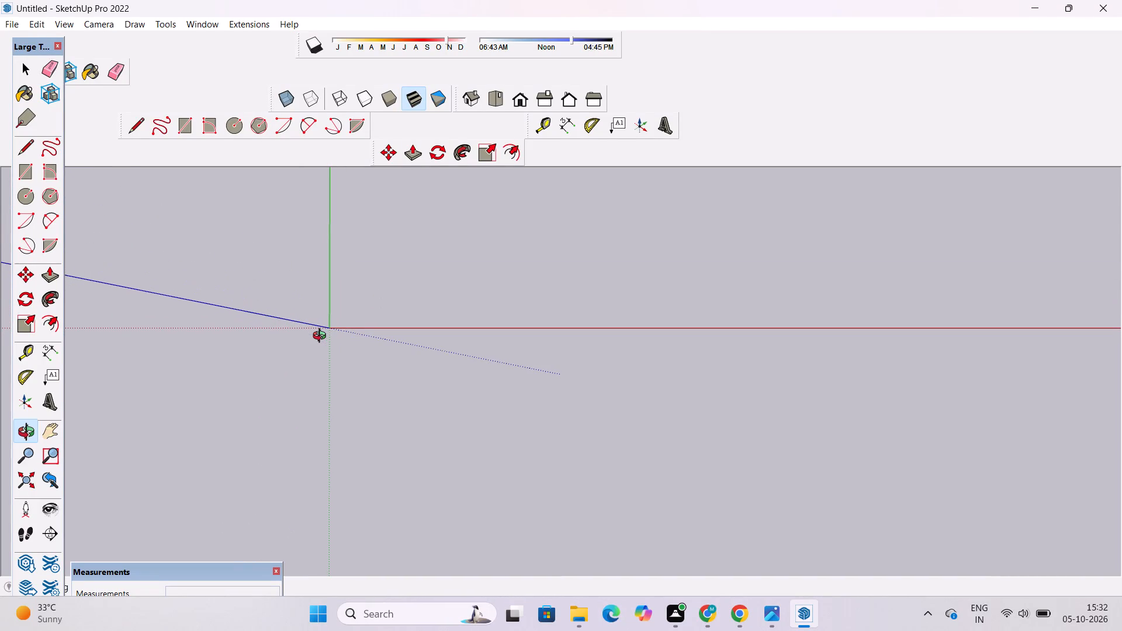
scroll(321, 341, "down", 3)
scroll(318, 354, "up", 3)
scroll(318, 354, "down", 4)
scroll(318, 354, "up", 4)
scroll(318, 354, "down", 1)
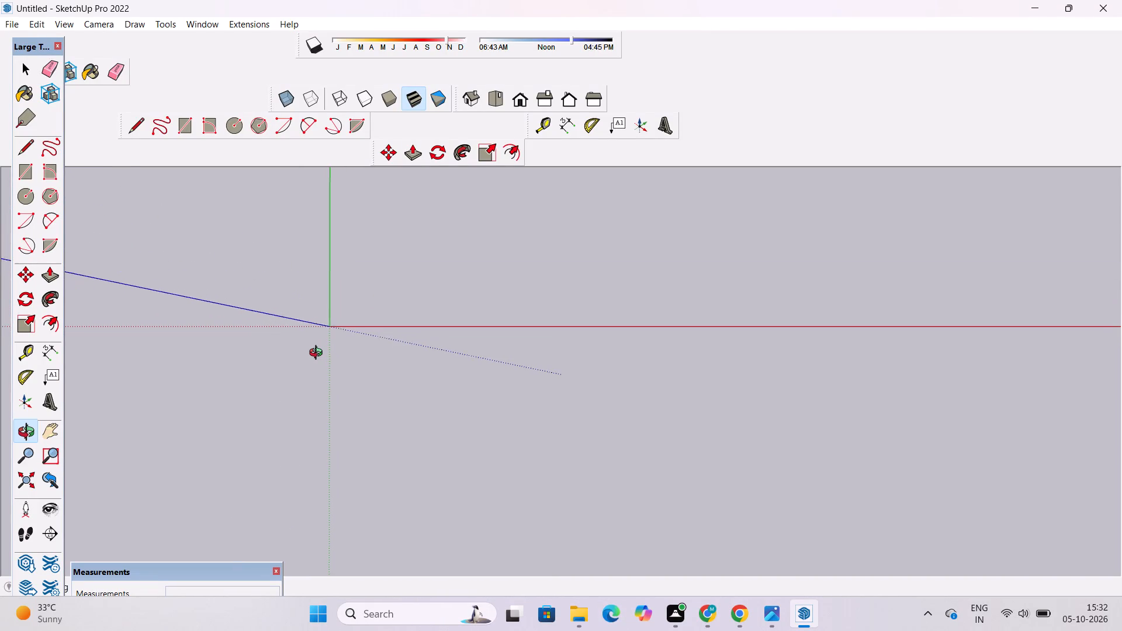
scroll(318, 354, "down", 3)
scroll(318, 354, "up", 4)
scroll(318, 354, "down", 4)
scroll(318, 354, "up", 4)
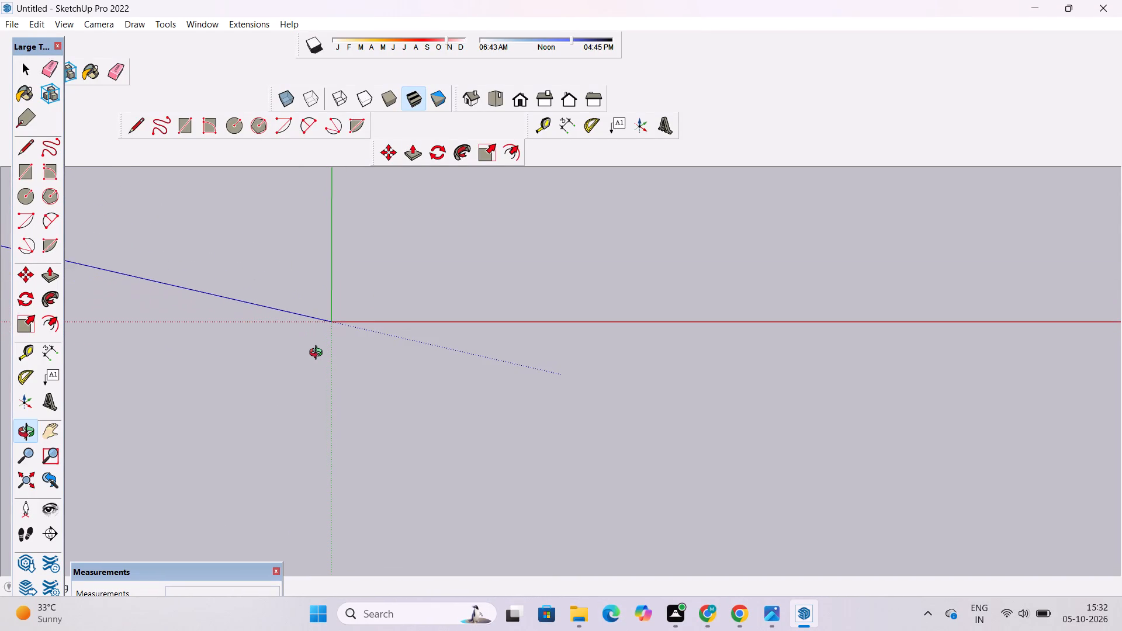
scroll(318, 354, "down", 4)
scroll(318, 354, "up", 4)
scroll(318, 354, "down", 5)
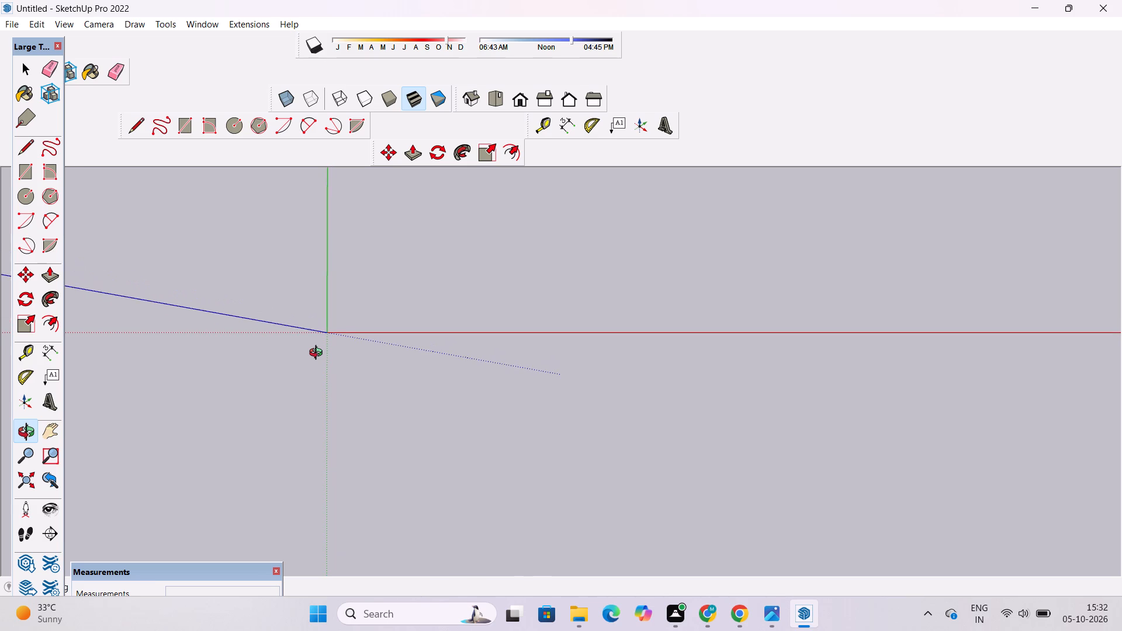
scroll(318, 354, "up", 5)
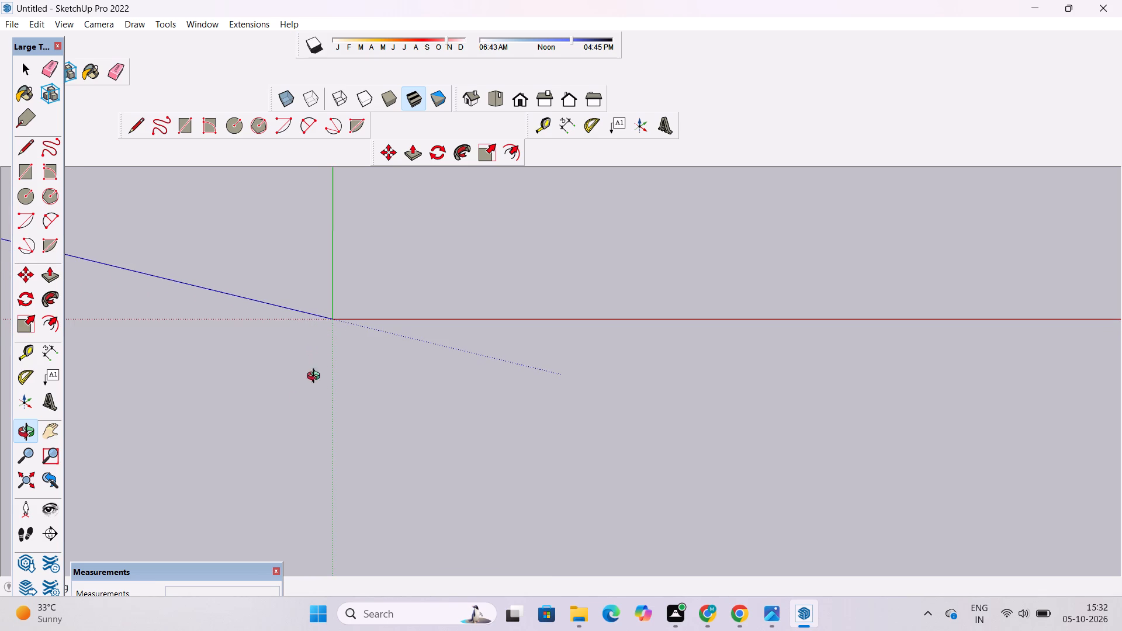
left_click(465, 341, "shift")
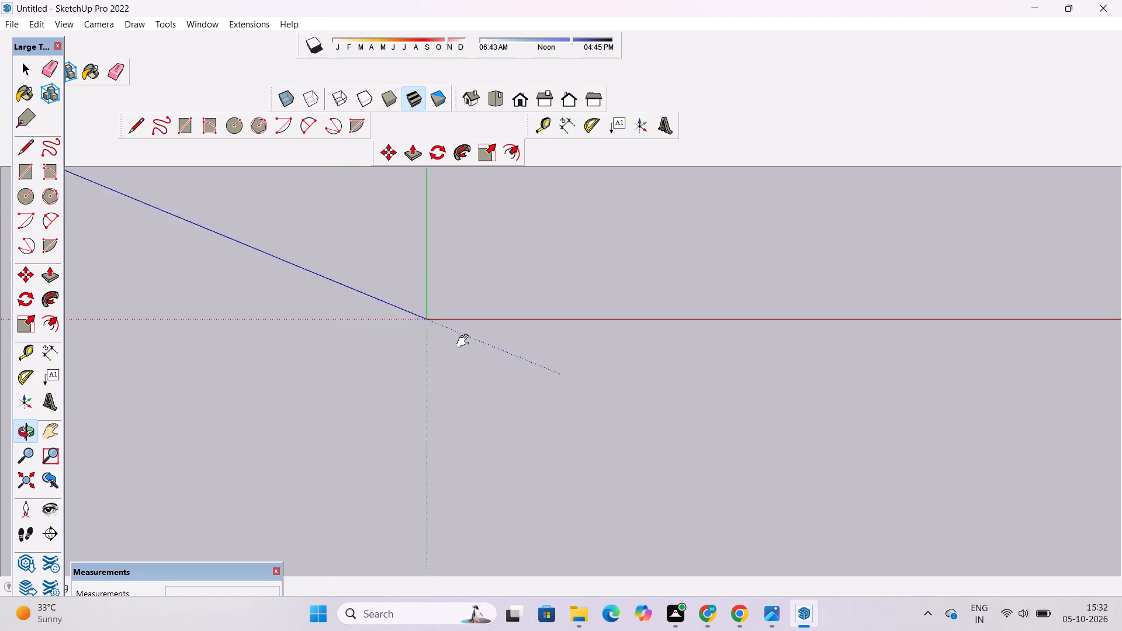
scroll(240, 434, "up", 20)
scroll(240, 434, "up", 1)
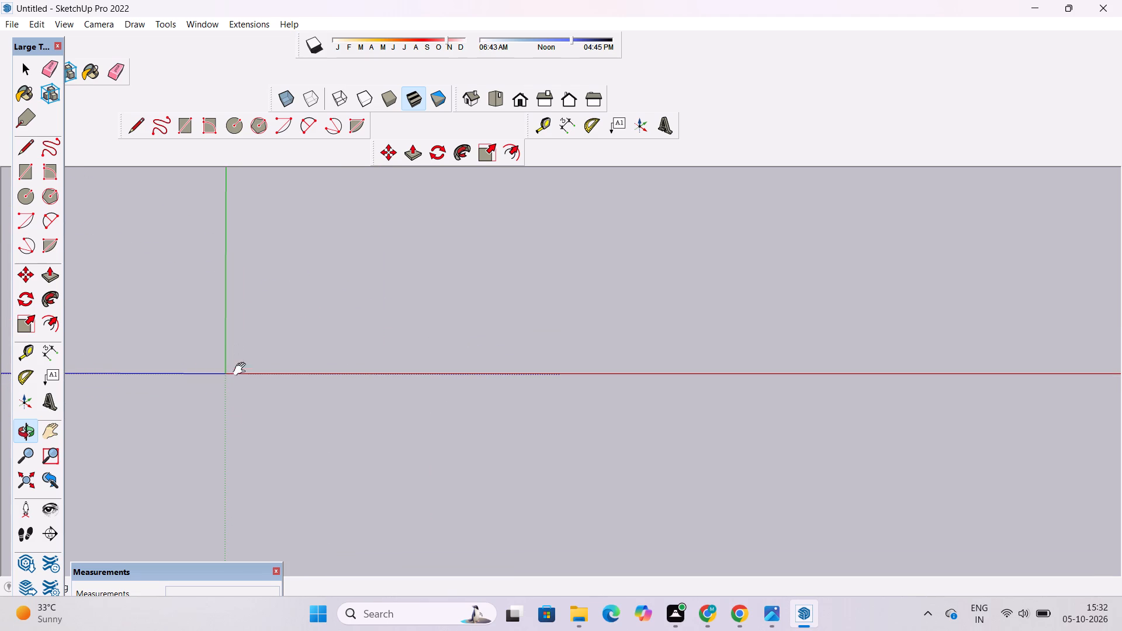
Draw a 50' line parallel to the red axis, starting right beside the origin.
left_click(138, 120)
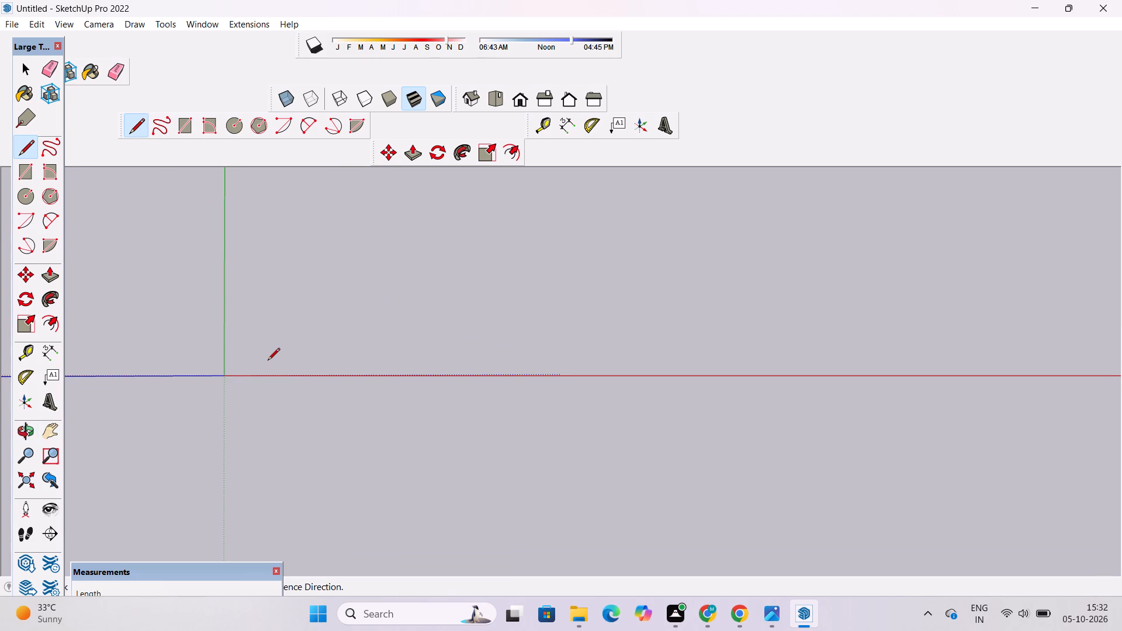
scroll(231, 363, "down", 1)
left_click(259, 360)
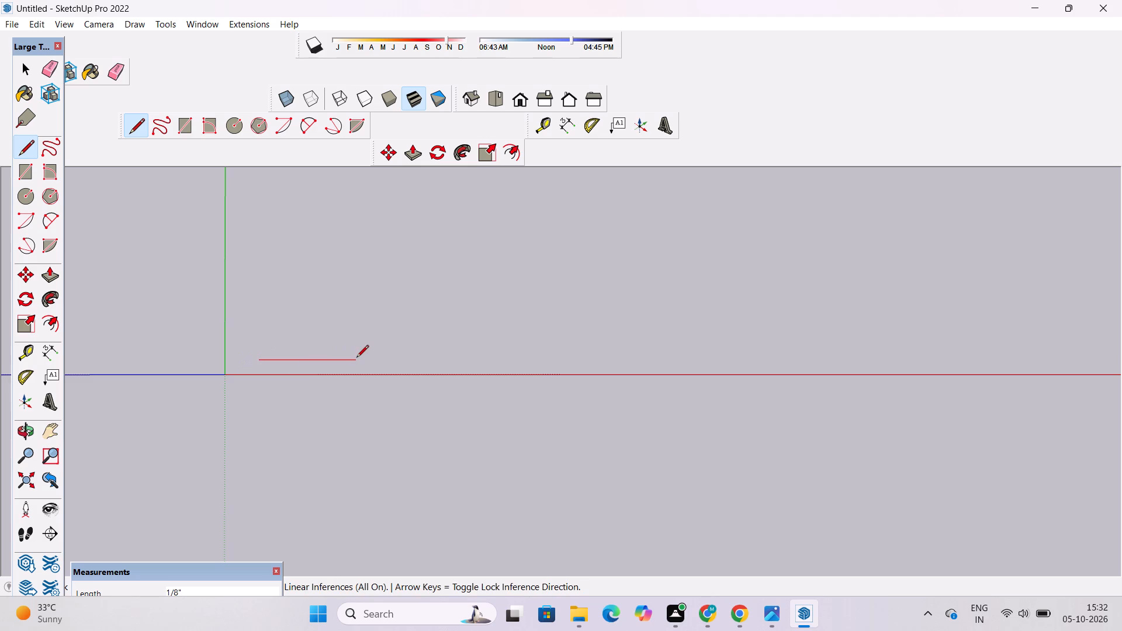
scroll(356, 358, "down", 1)
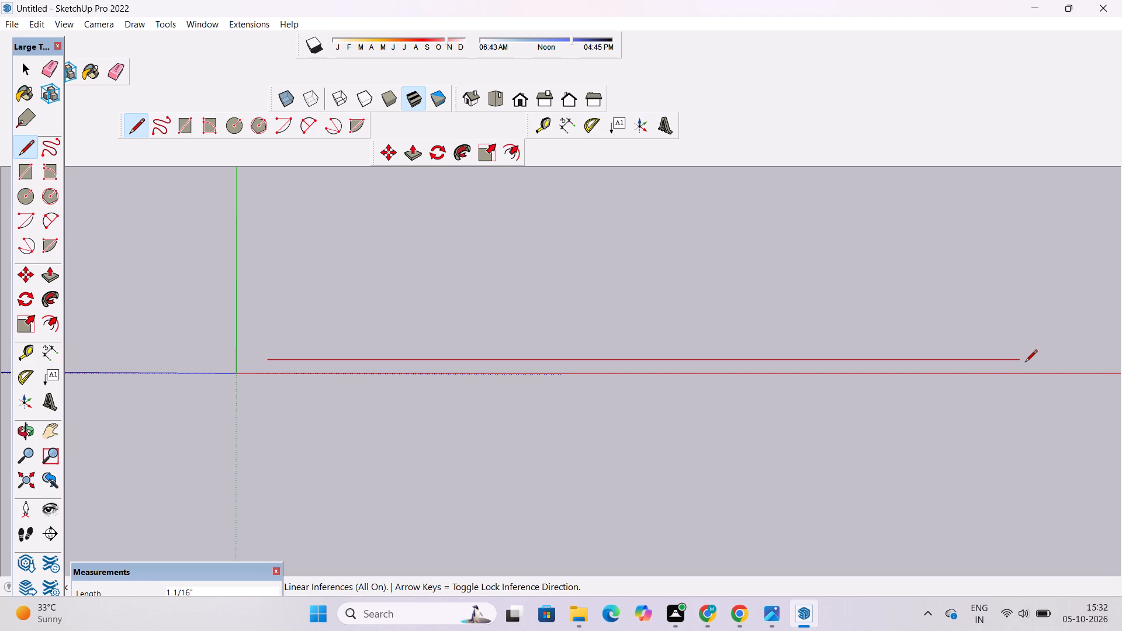
type("50'")
key("Return")
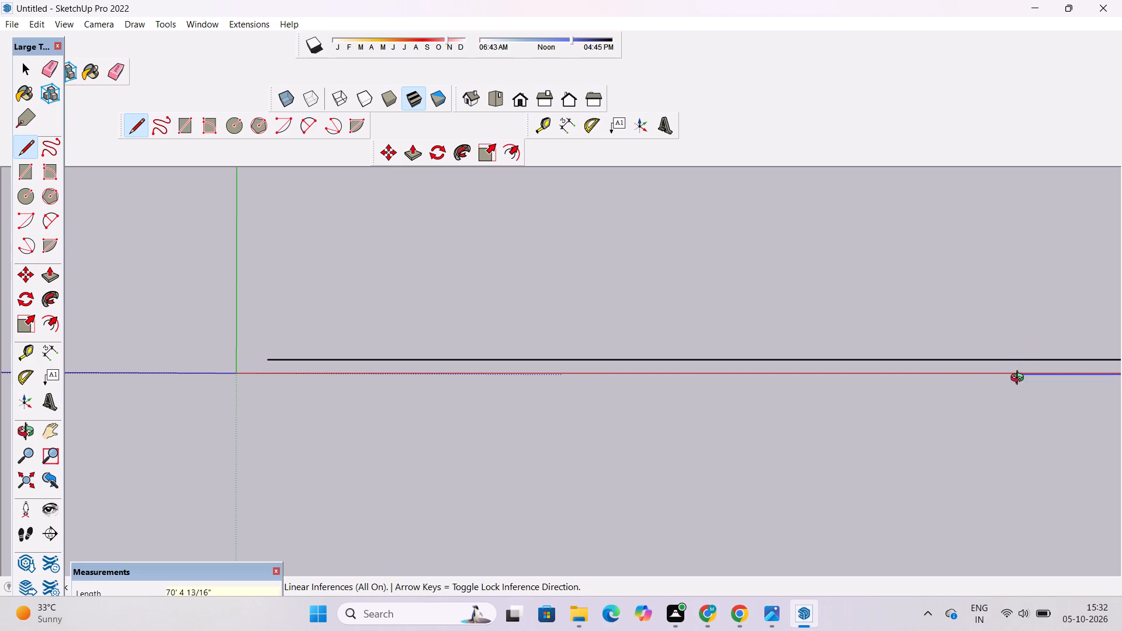
Draw a 40' line parallel to the green axis from the far end of the 50' line.
key("o")
left_click(517, 108)
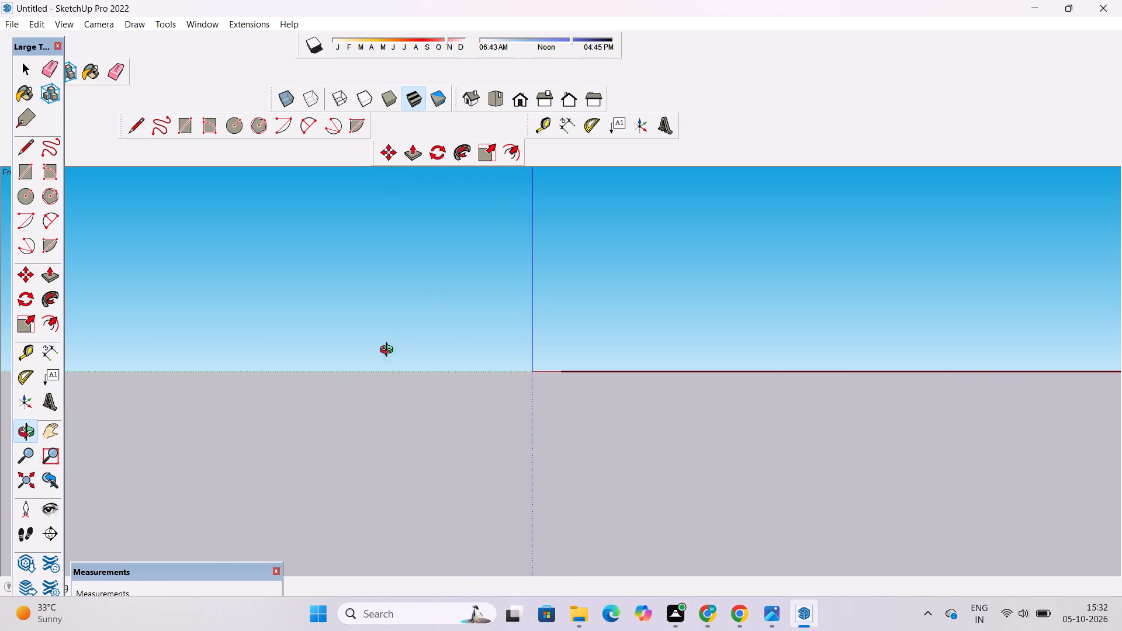
scroll(386, 354, "down", 19)
left_click_drag(510, 338, 542, 514)
scroll(490, 390, "down", 20)
scroll(490, 390, "down", 15)
left_click_drag(761, 383, 708, 395, "shift")
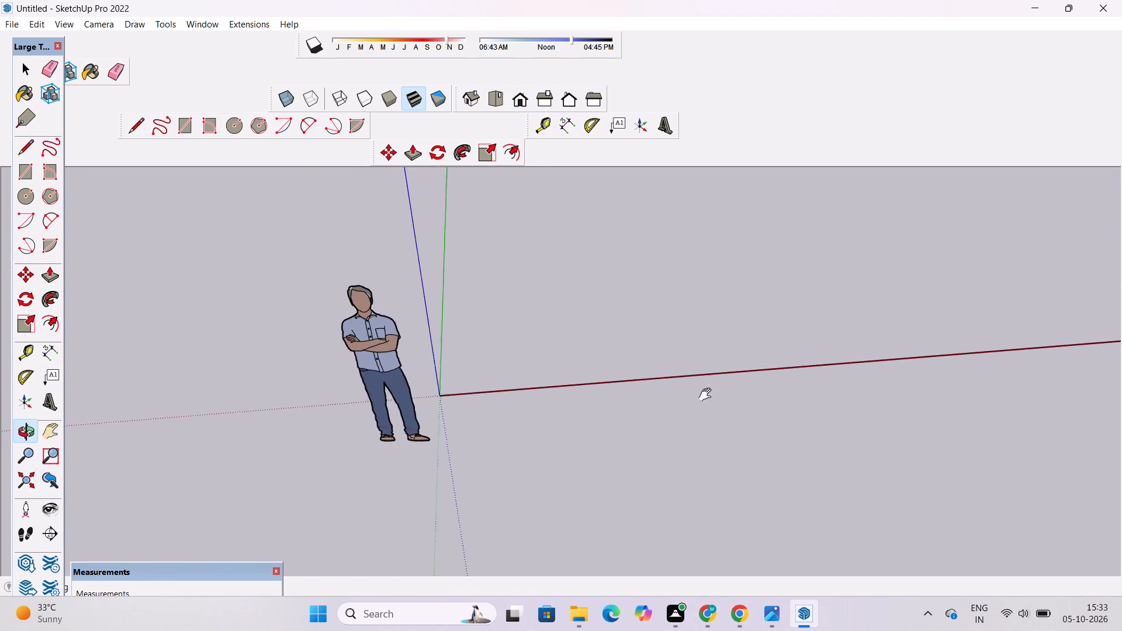
left_click_drag(708, 395, 427, 348, "shift")
scroll(649, 313, "down", 19)
scroll(677, 331, "up", 3)
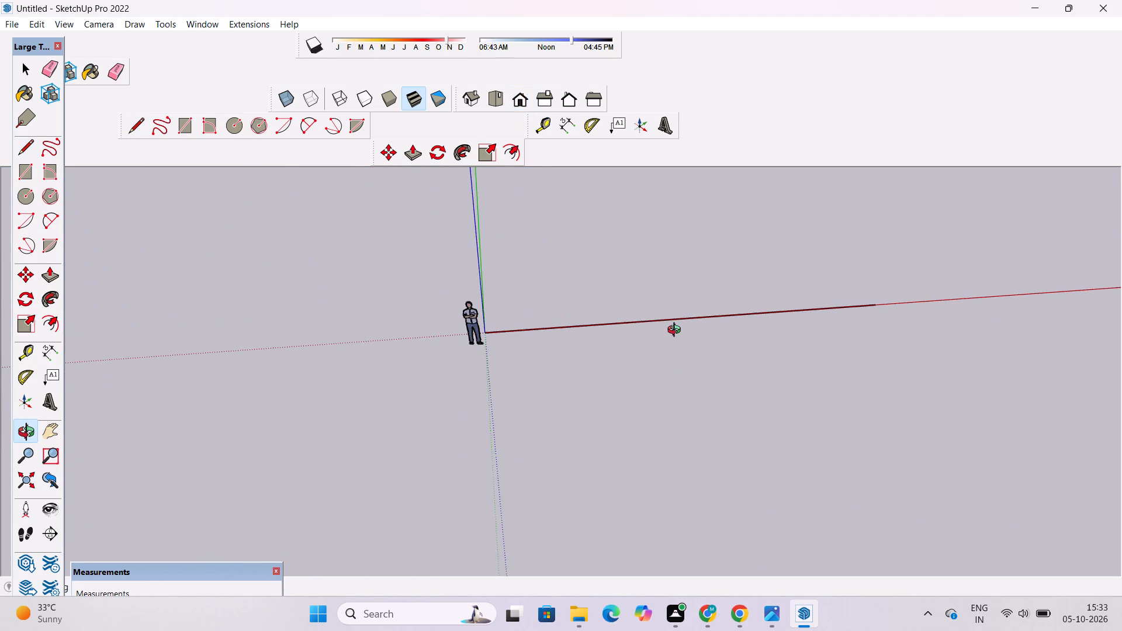
scroll(677, 331, "up", 8)
left_click_drag(695, 336, 674, 359, "shift")
left_click_drag(674, 378, 611, 379)
scroll(601, 362, "down", 6)
left_click_drag(579, 359, 525, 366, "shift")
left_click_drag(527, 366, 542, 398)
scroll(655, 300, "up", 4)
scroll(624, 348, "down", 3)
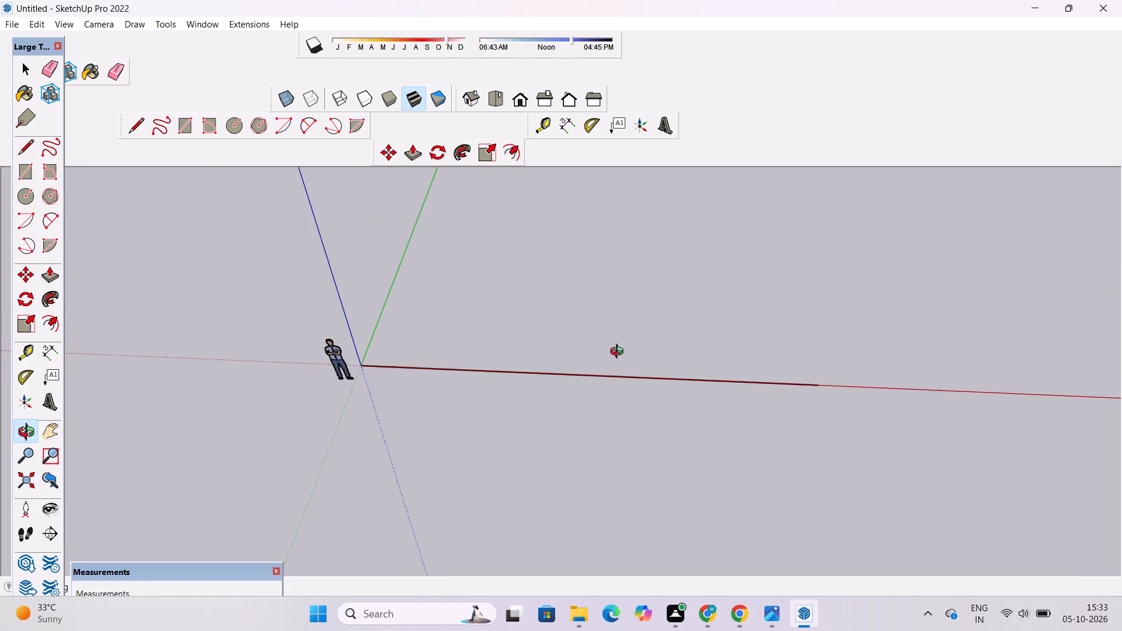
scroll(621, 360, "down", 1)
scroll(647, 359, "up", 2)
key("l")
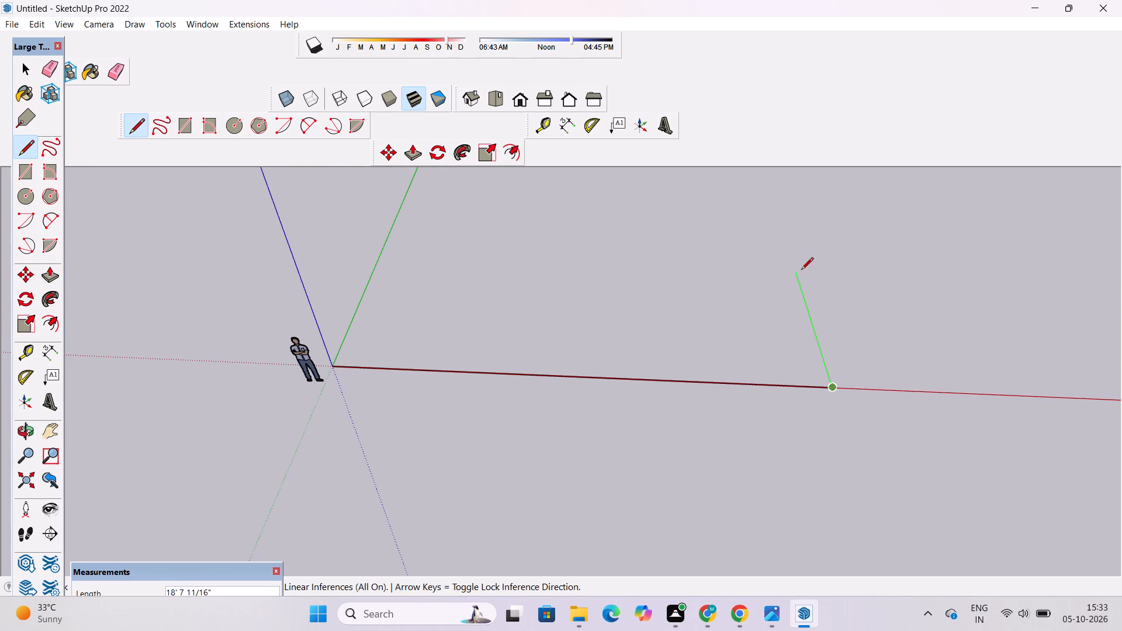
type("40'")
key("Return")
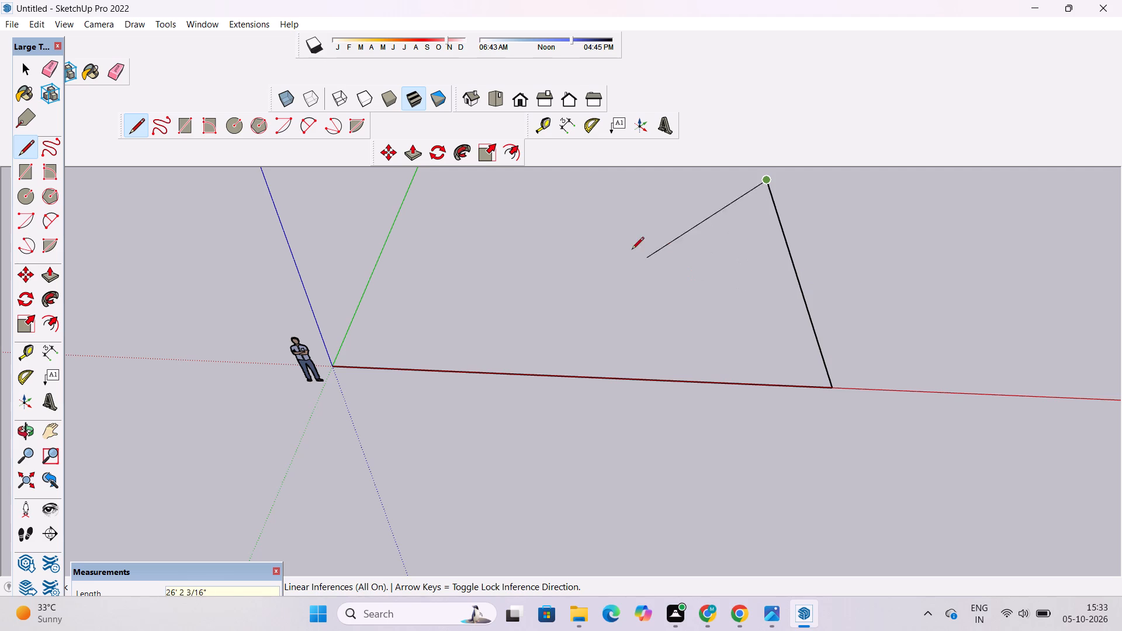
Draw a 50' back edge parallel to the red axis and close the rectangle at the first line's starting point.
scroll(511, 221, "down", 3)
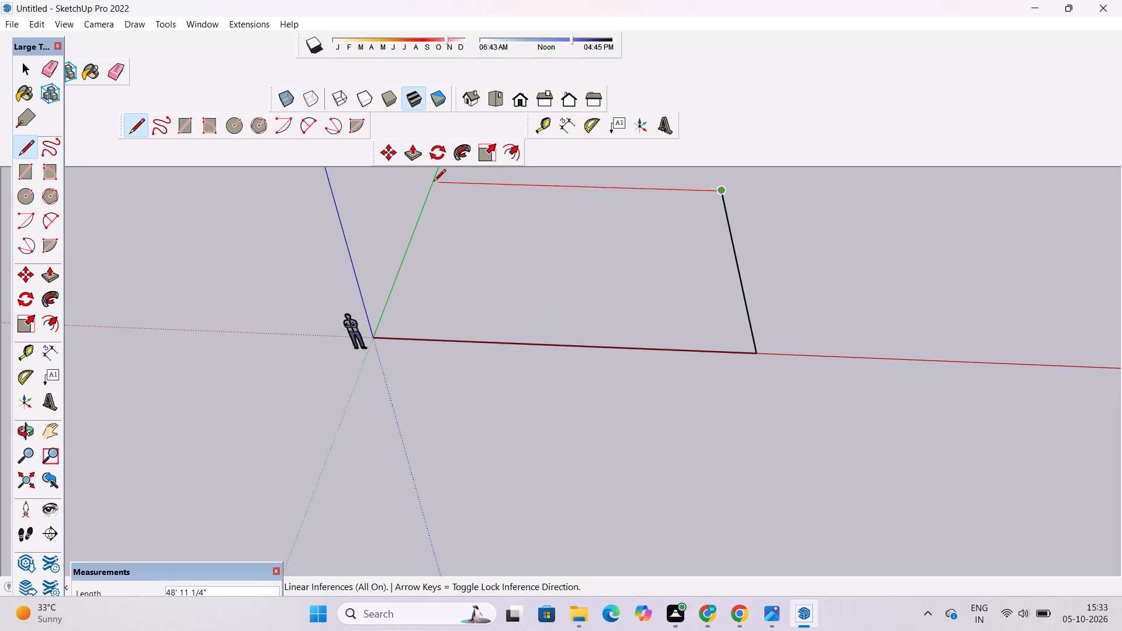
type("50'")
key("Return")
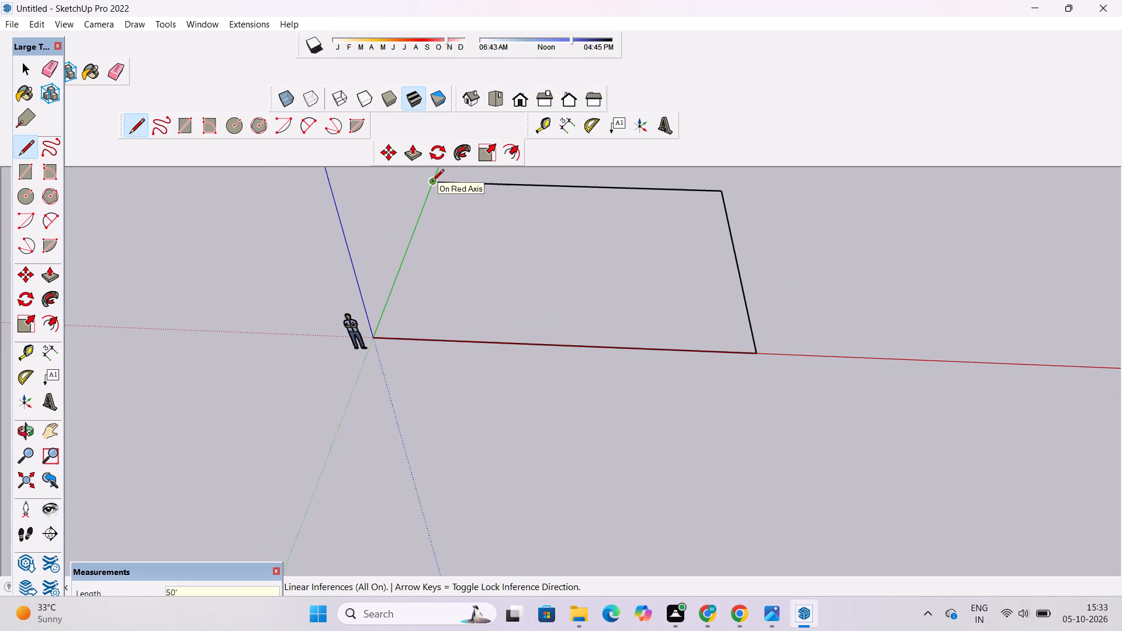
left_click(375, 337)
key("space")
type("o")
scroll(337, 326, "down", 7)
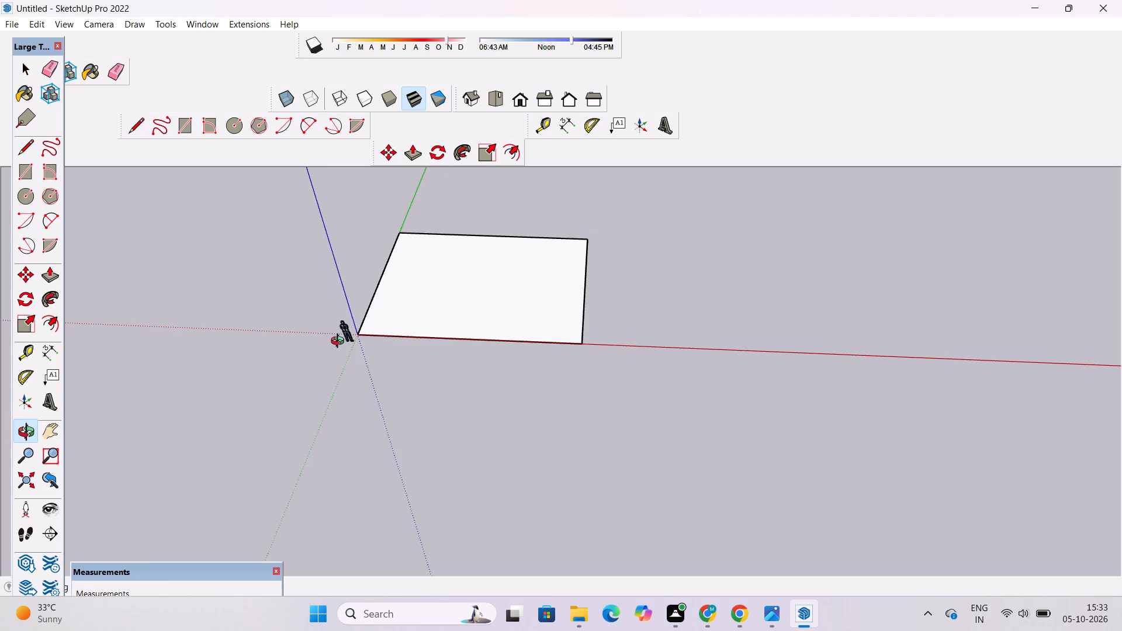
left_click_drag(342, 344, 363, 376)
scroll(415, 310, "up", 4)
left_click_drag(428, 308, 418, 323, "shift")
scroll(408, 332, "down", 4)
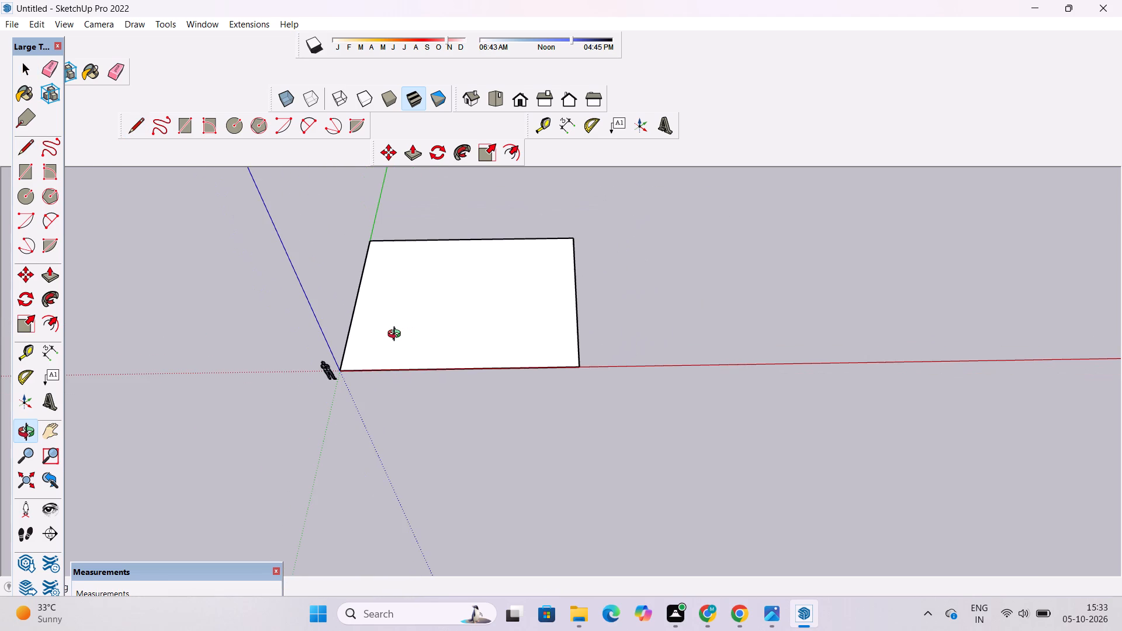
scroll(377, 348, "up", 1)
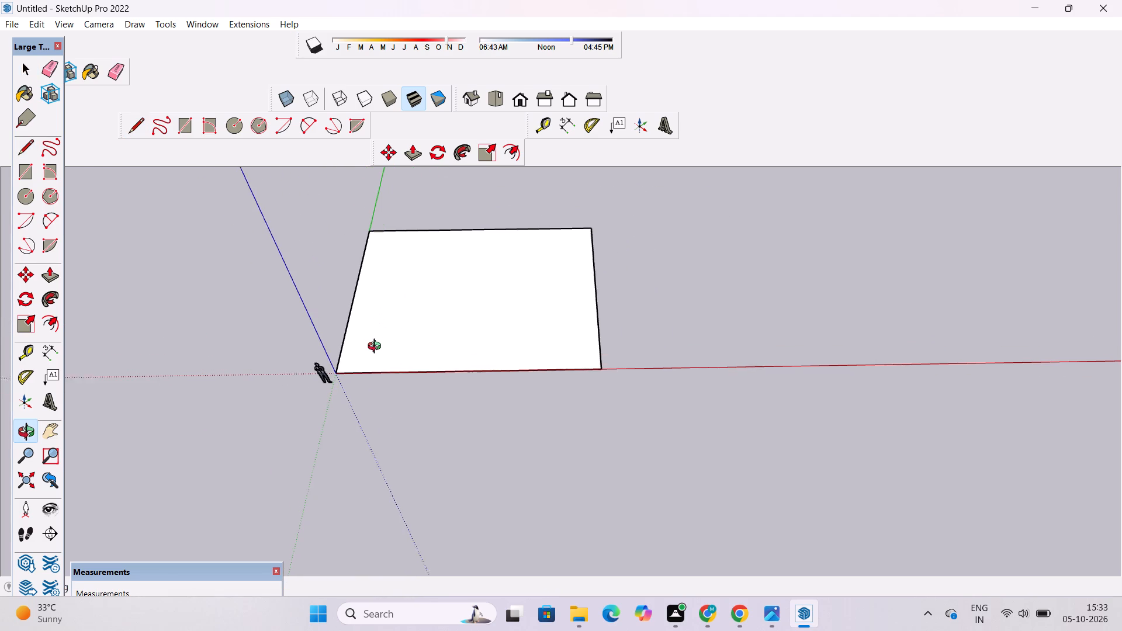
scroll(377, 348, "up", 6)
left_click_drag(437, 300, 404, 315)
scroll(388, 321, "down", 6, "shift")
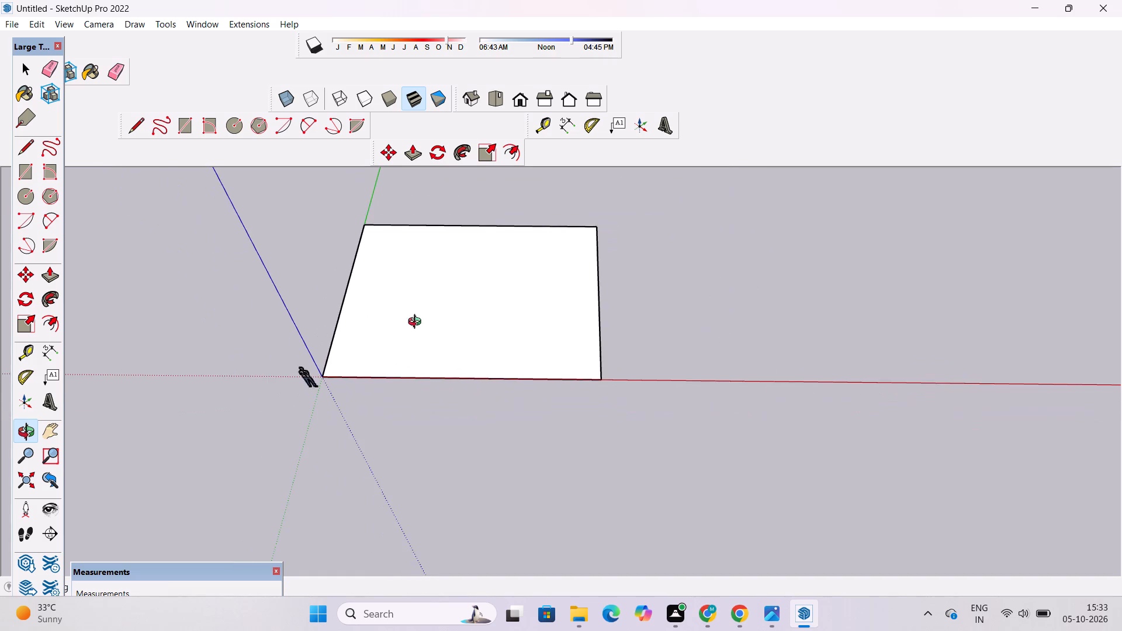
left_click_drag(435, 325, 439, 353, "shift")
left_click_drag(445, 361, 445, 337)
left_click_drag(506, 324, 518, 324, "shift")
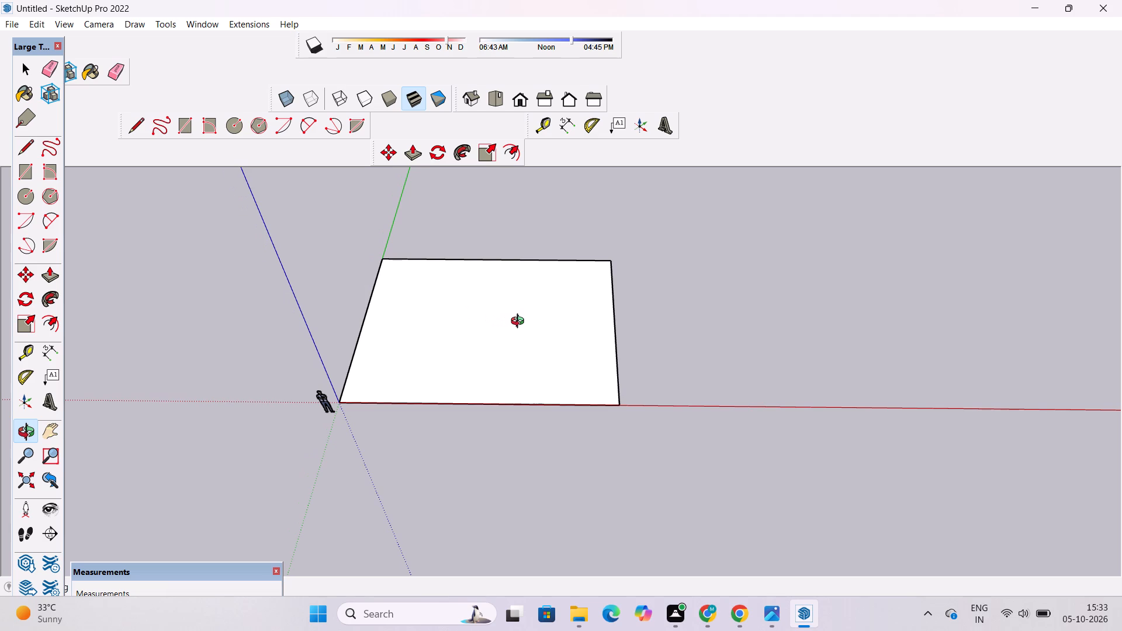
Switch to Photos and examine the house facade's balcony, gate and ground floor up close, then return to SketchUp.
left_click(766, 619)
scroll(585, 336, "up", 4)
scroll(585, 336, "down", 5)
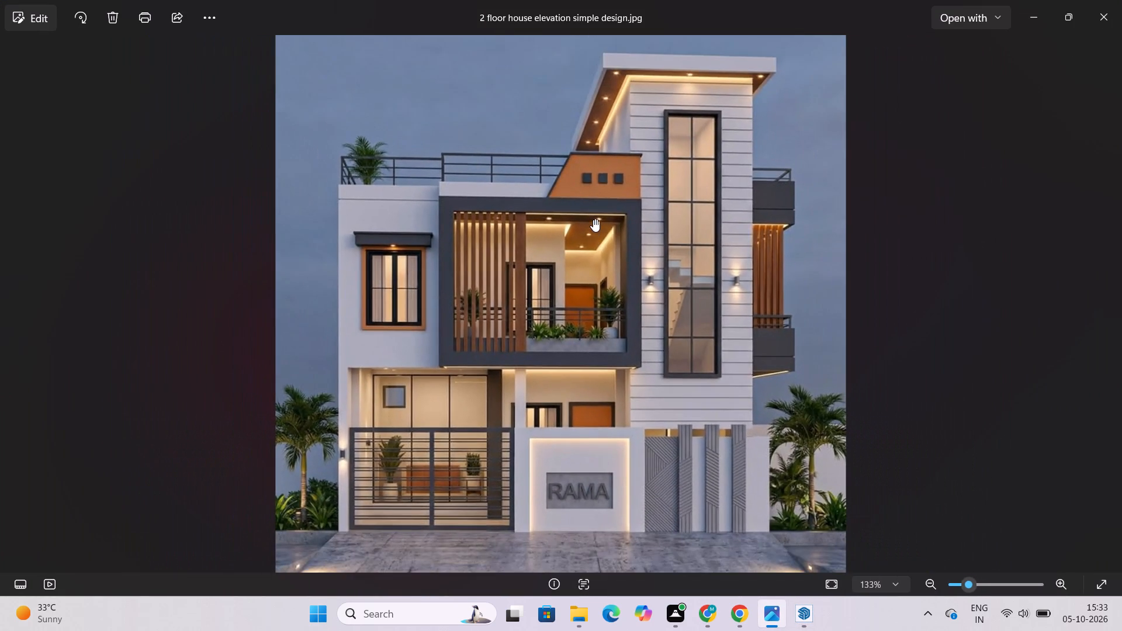
scroll(588, 213, "up", 5)
scroll(598, 271, "up", 6)
scroll(421, 230, "down", 3)
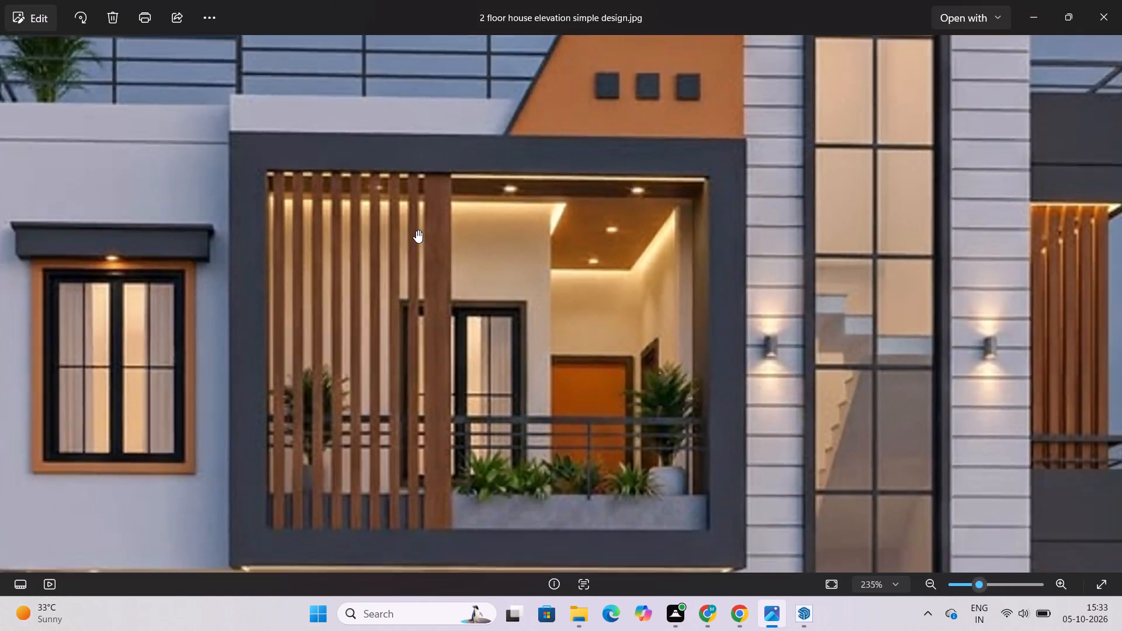
scroll(416, 230, "down", 9)
scroll(505, 388, "up", 3)
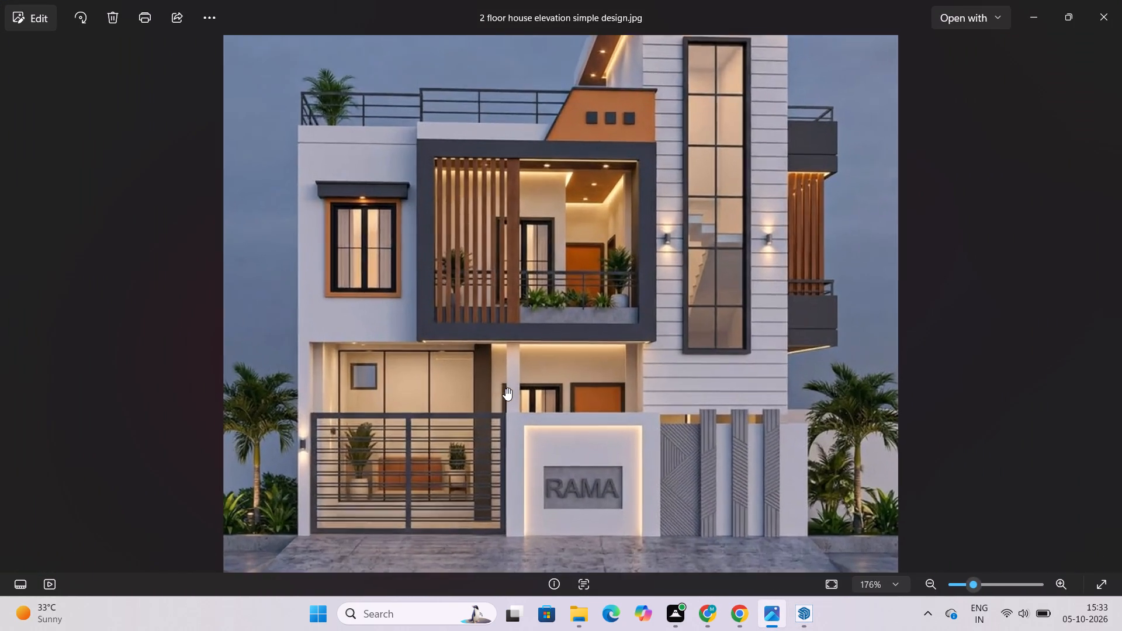
scroll(505, 388, "up", 4)
scroll(380, 363, "down", 8)
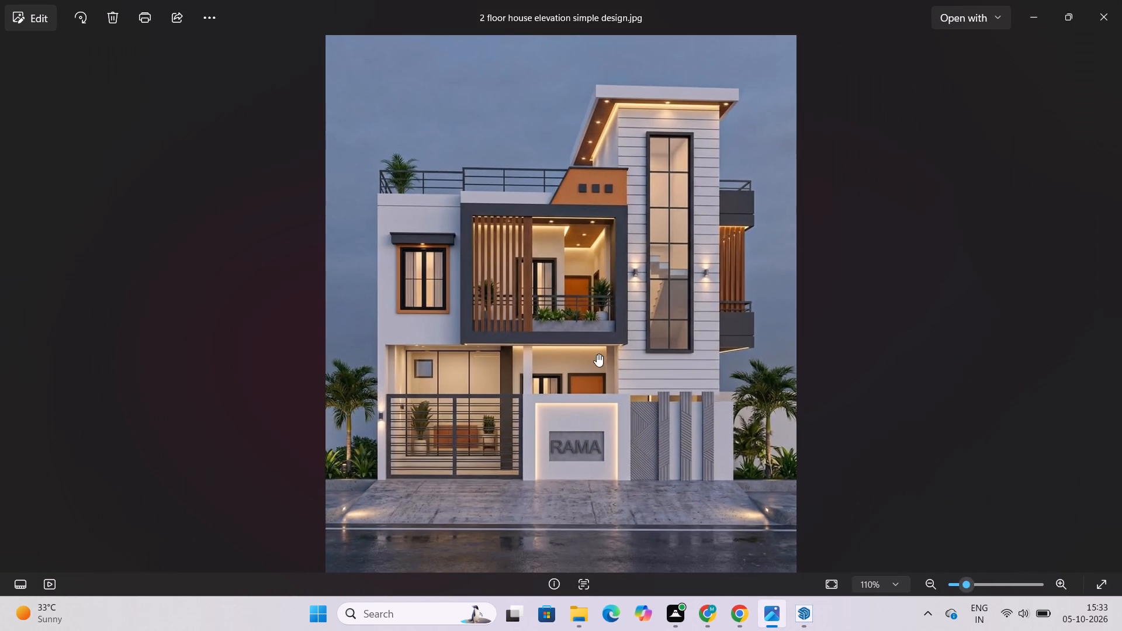
scroll(733, 357, "up", 8)
scroll(614, 370, "down", 6)
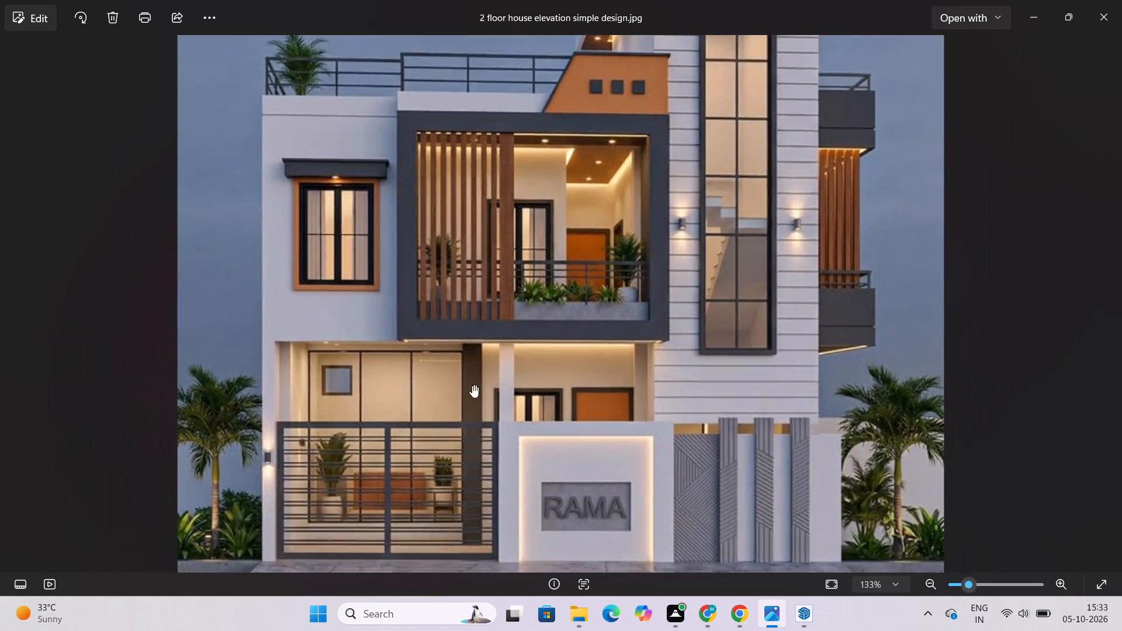
scroll(435, 439, "up", 5)
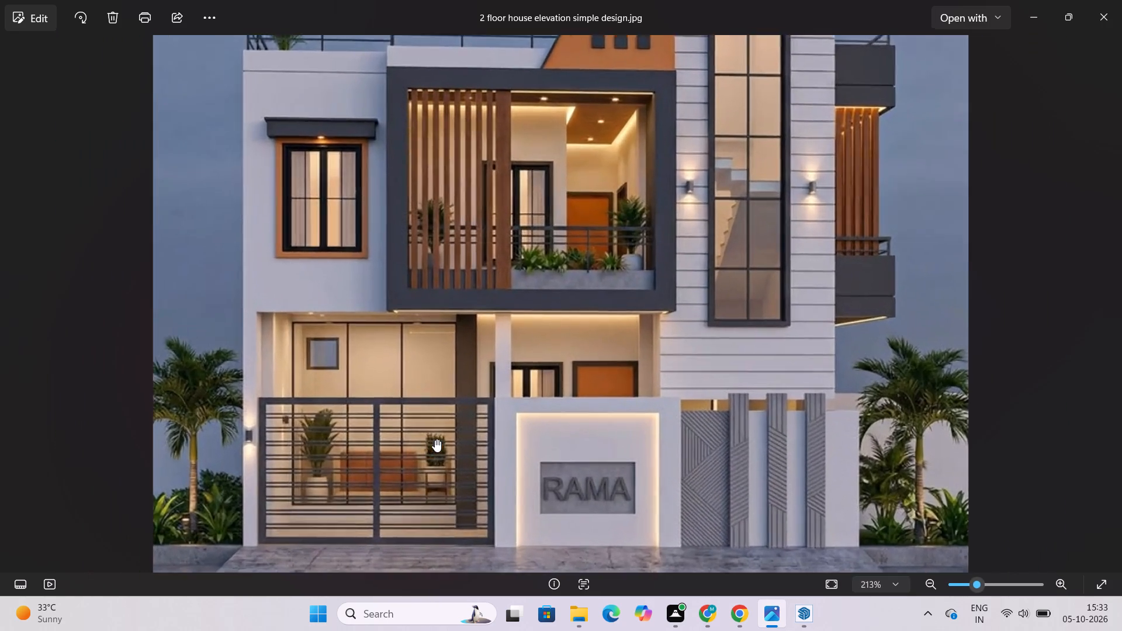
scroll(444, 439, "down", 8)
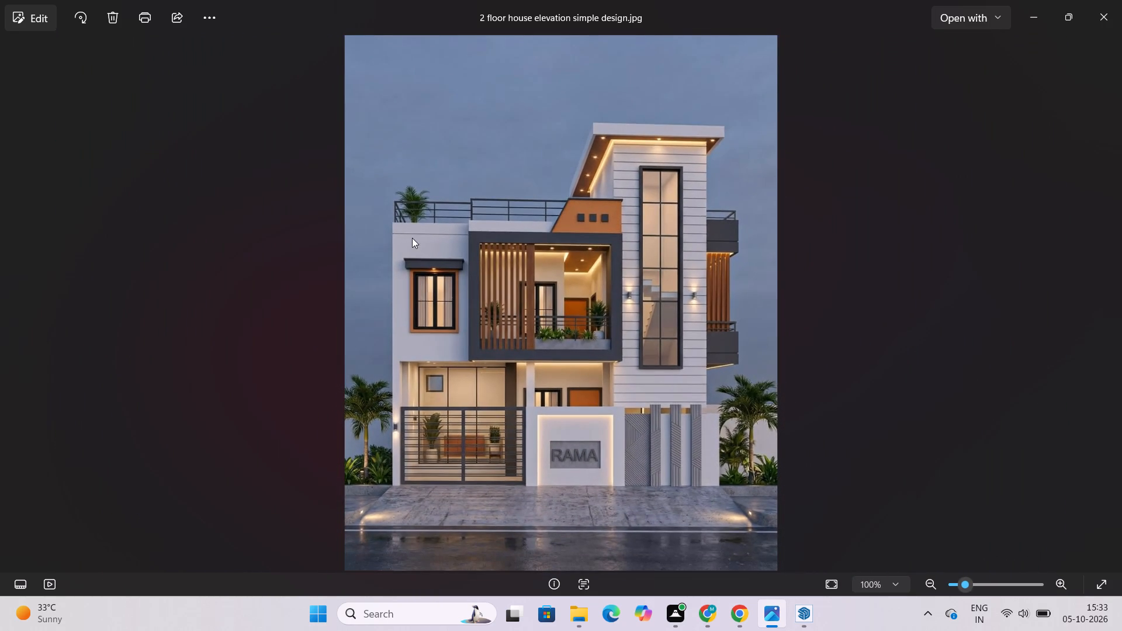
scroll(412, 238, "up", 4)
scroll(382, 258, "down", 6)
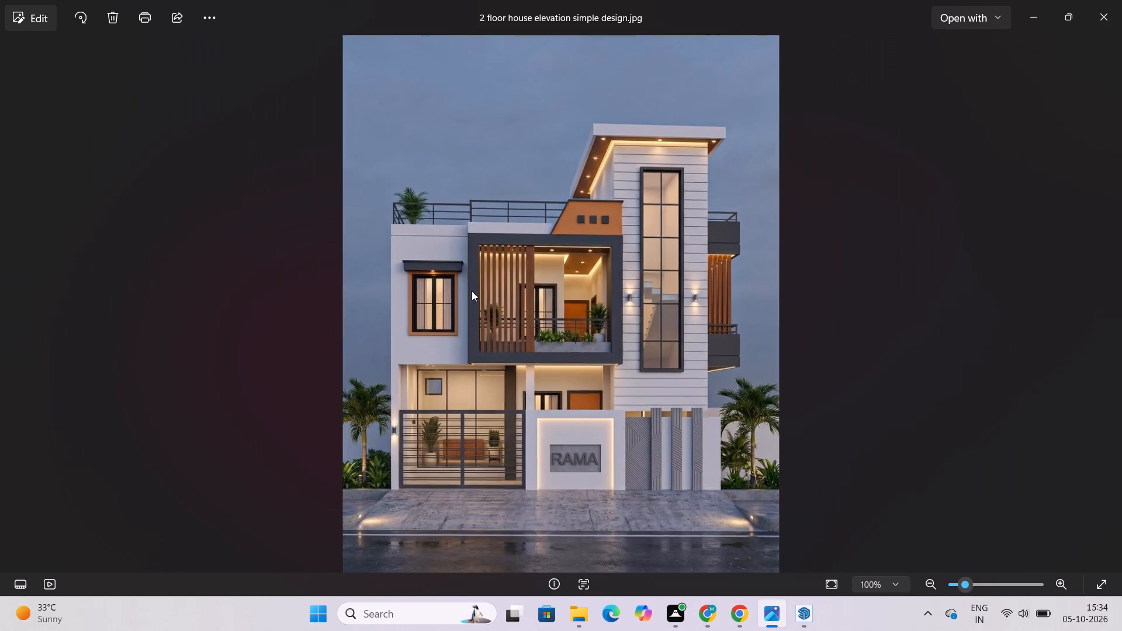
left_click(812, 610)
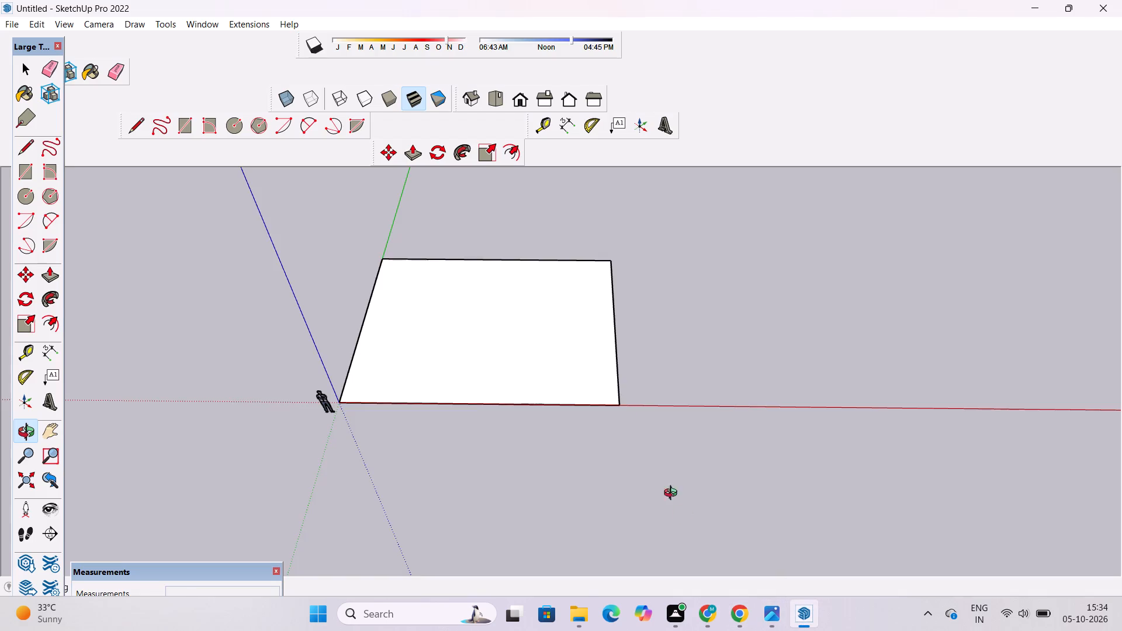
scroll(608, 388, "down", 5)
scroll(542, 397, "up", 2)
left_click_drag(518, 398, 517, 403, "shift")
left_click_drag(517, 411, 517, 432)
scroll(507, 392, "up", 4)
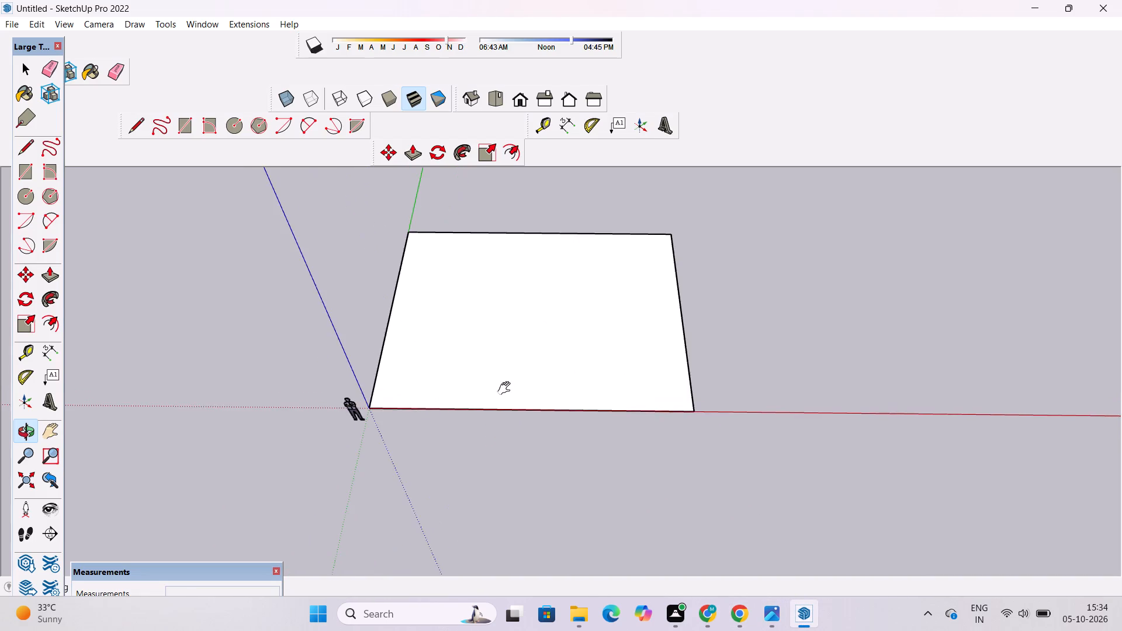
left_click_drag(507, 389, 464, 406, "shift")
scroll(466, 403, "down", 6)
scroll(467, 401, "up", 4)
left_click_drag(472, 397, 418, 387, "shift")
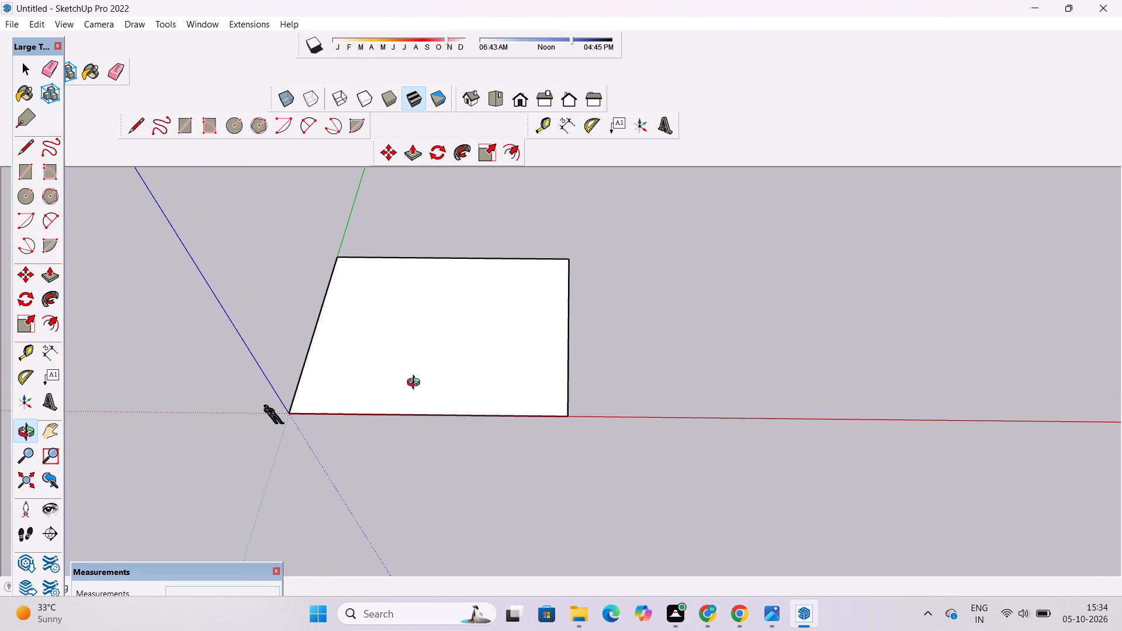
Move the 50' by 40' rectangle about 38' 5" along the red axis, away from the origin.
key("space")
triple_click(410, 334)
key("m")
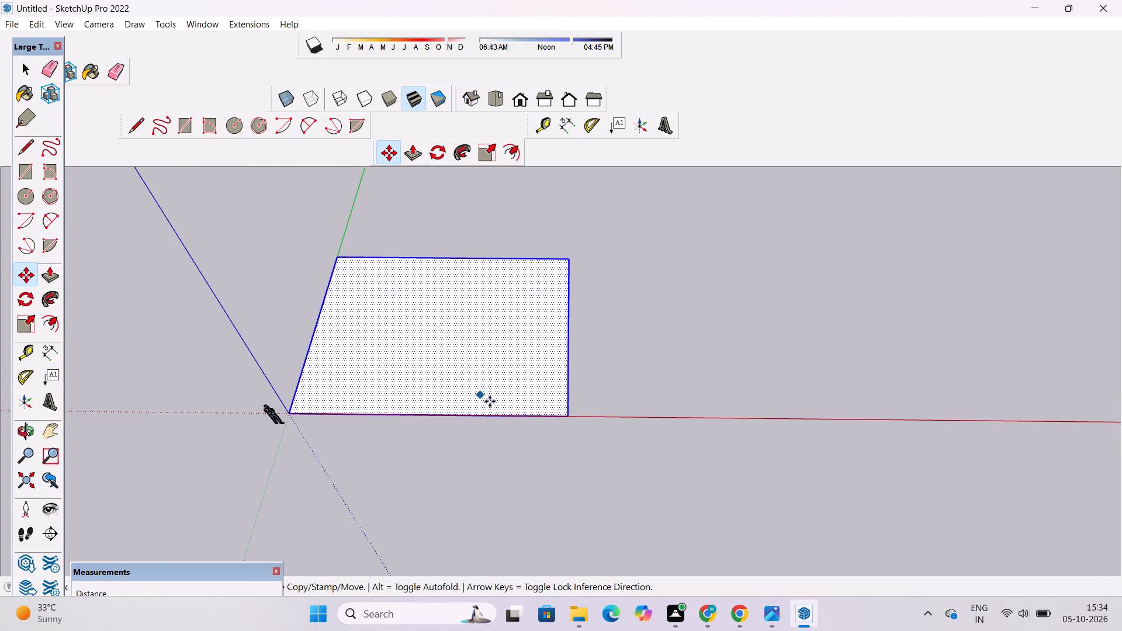
left_click(566, 417)
left_click(783, 415)
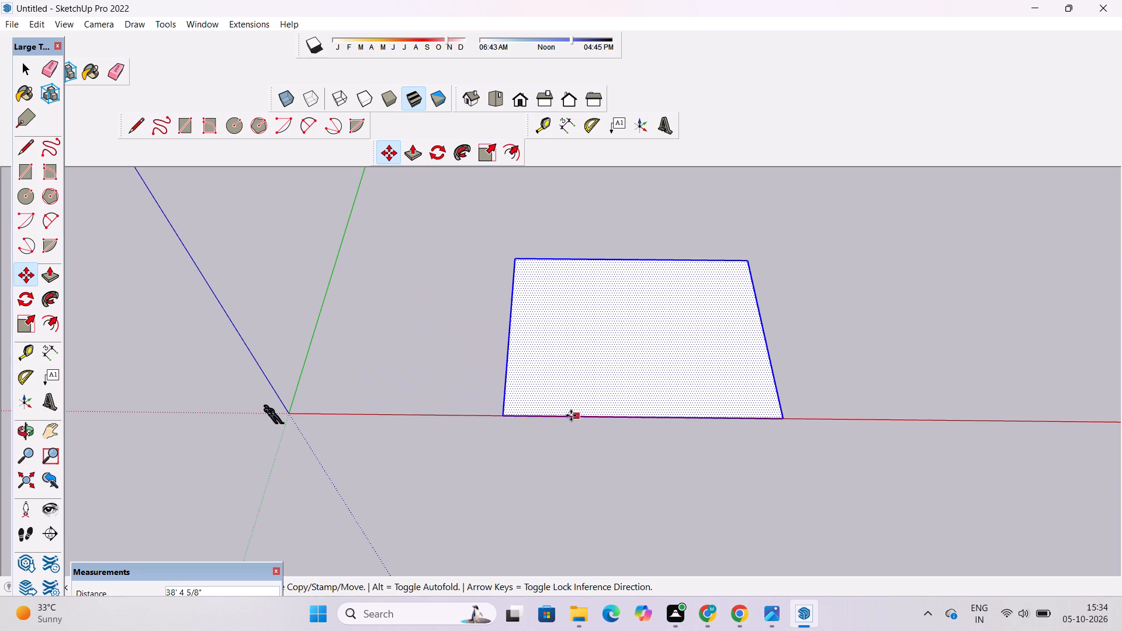
key("space")
left_click(451, 376)
Copy the whole rectangle along the red axis, leaving a clear gap between the original and the copy.
scroll(273, 379, "down", 4)
key("o")
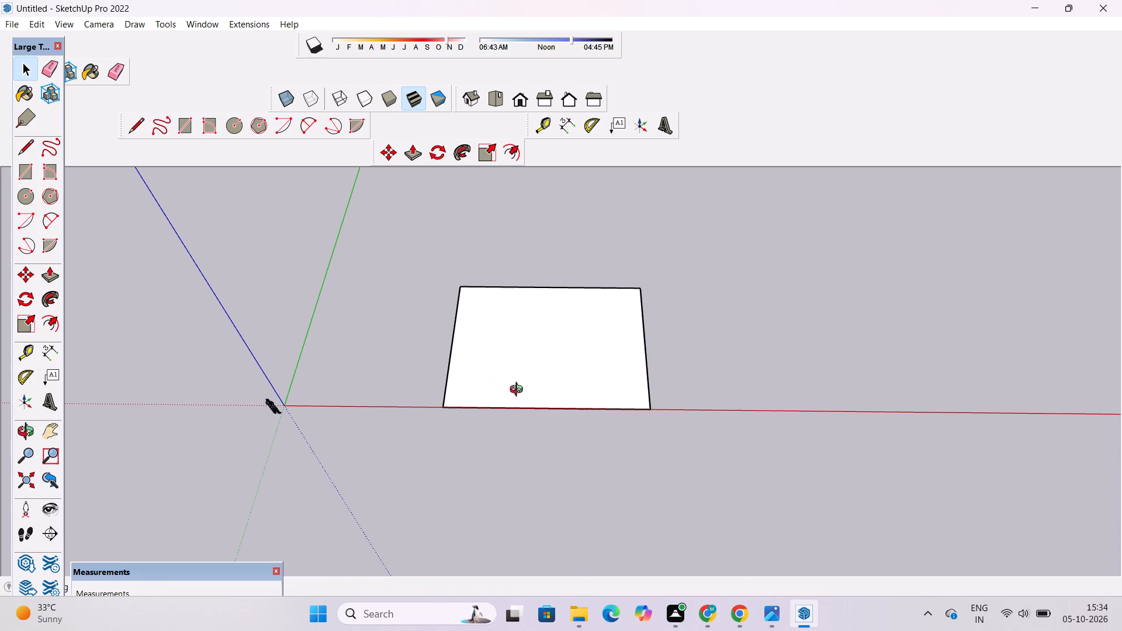
left_click_drag(520, 391, 494, 394, "shift")
left_click_drag(494, 394, 439, 406)
key("space")
double_click(480, 362)
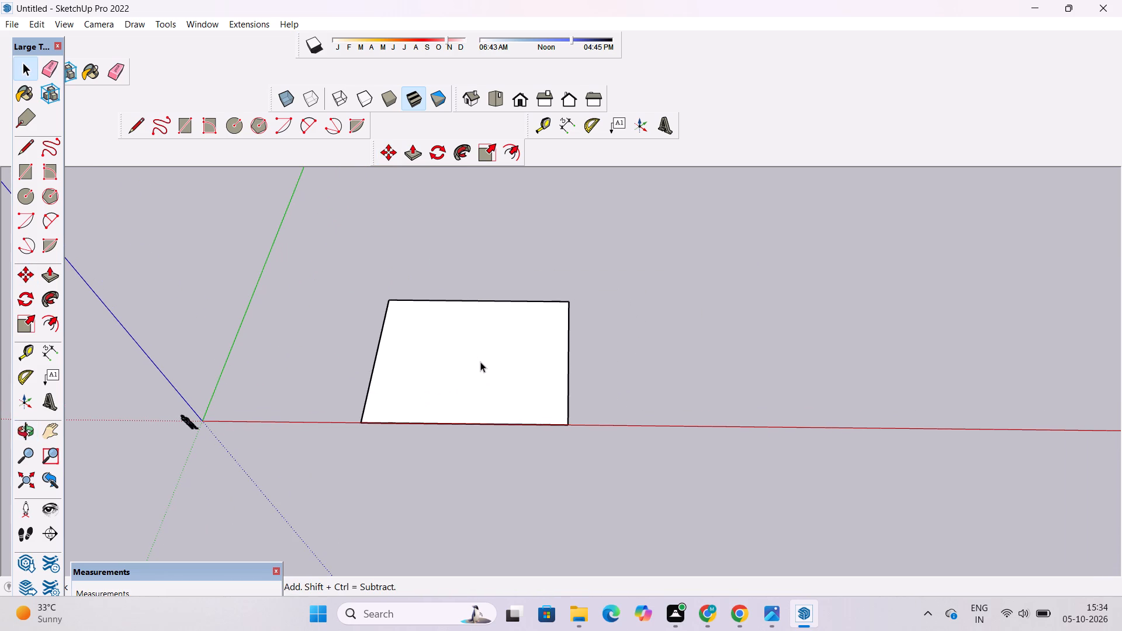
key("m")
left_click(364, 422)
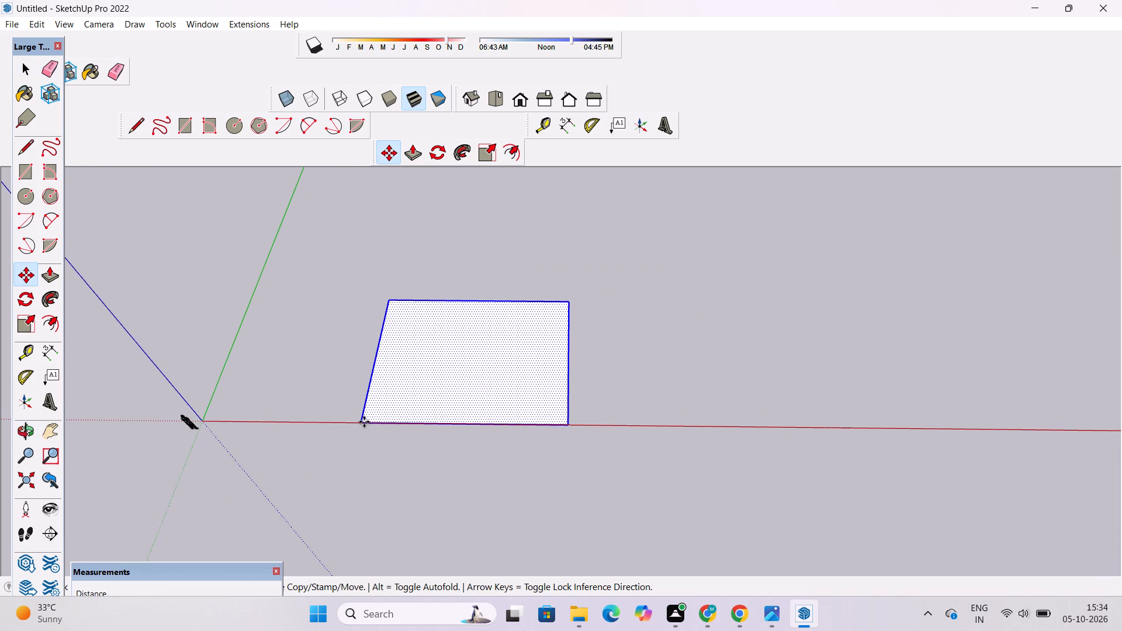
left_click(805, 422)
key("space")
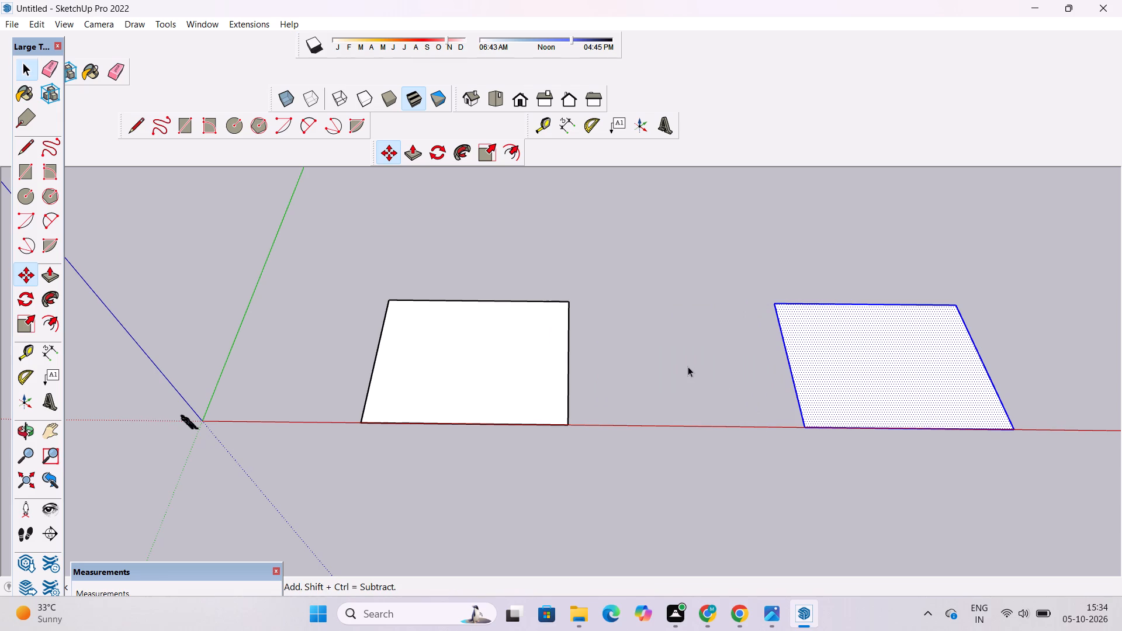
left_click(688, 366)
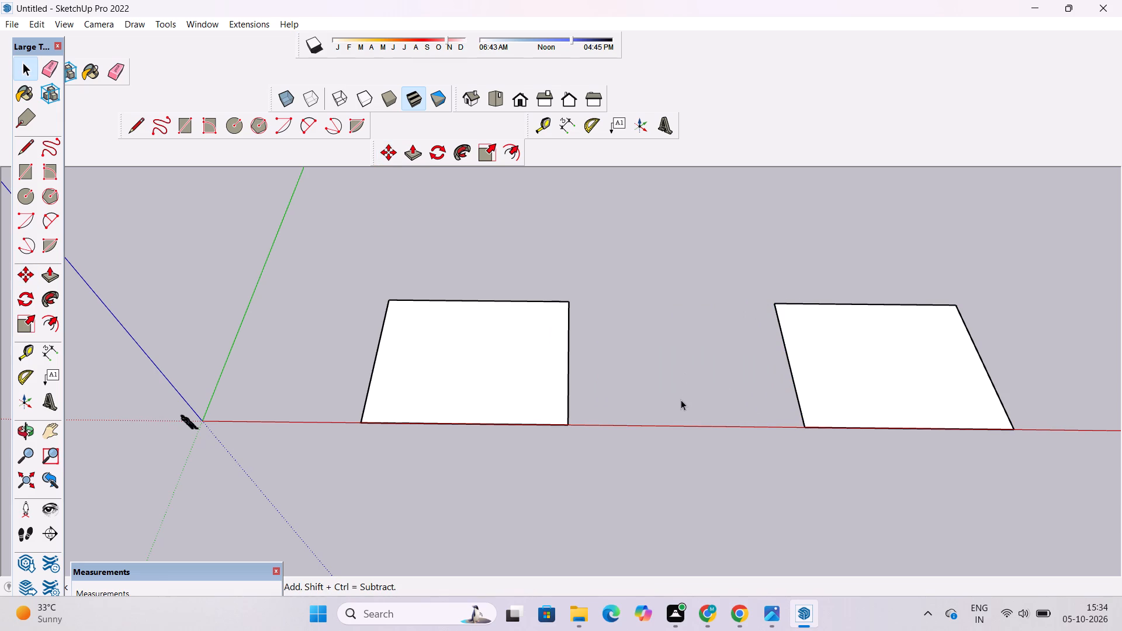
Push/Pull the rectangle nearest the origin up 1' into a slab.
left_click(491, 398)
key("p")
left_click(491, 398)
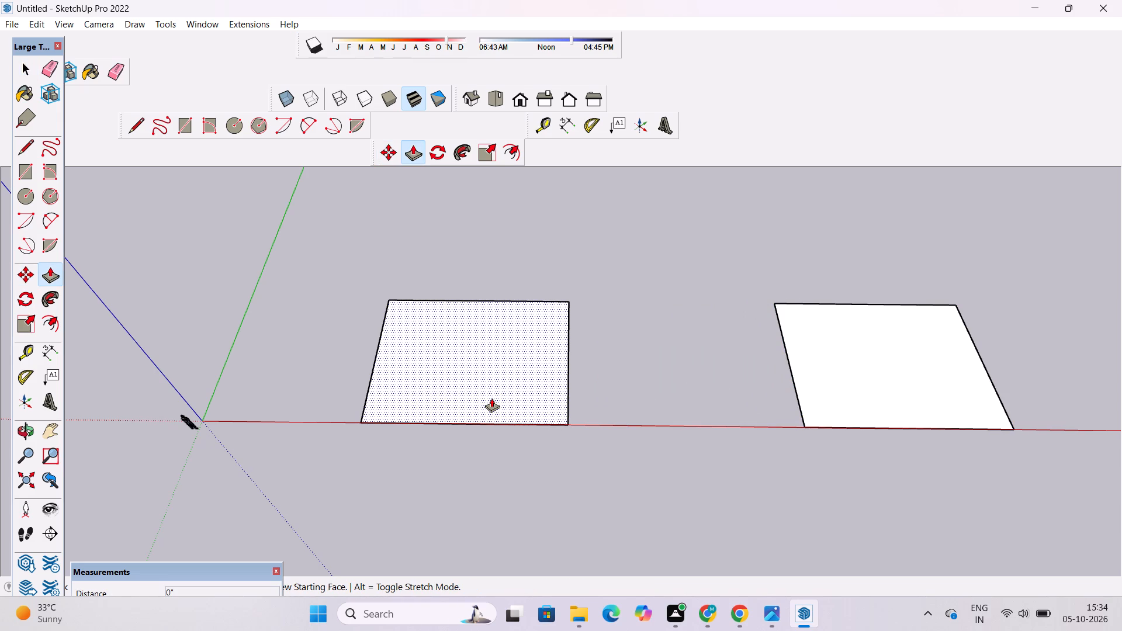
type("1'")
key("Return")
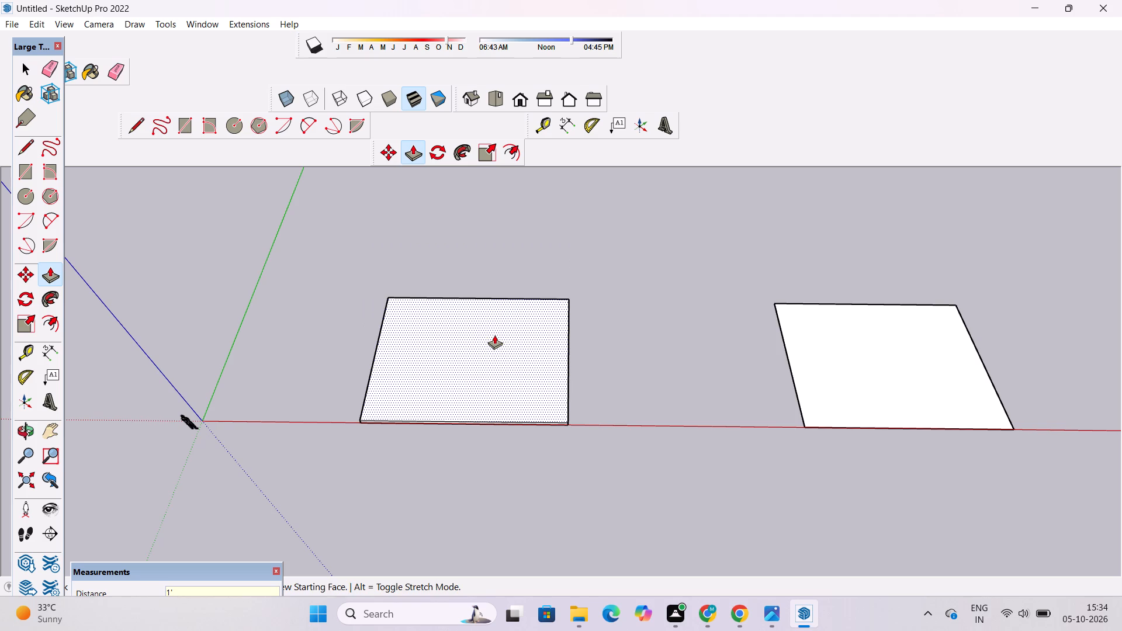
Extend the slab by 10' from its side face farthest from the origin, keeping the dividing edge on top.
key("o")
scroll(460, 395, "up", 3)
left_click_drag(459, 397, 471, 384, "shift")
left_click_drag(479, 410, 479, 374)
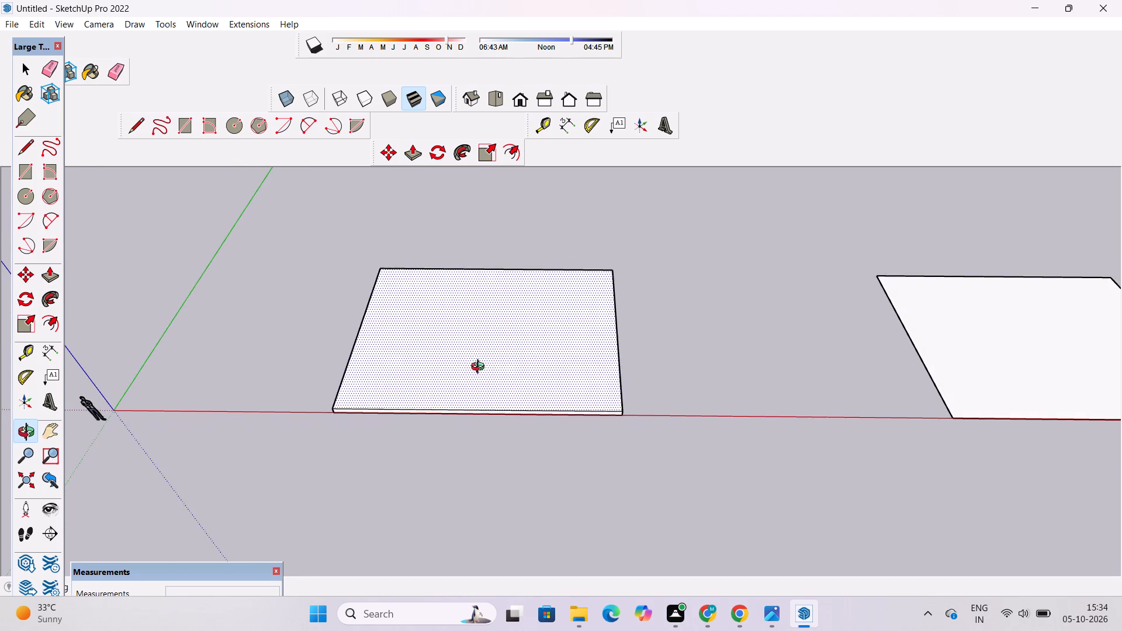
scroll(480, 368, "down", 5)
left_click_drag(583, 365, 552, 370, "shift")
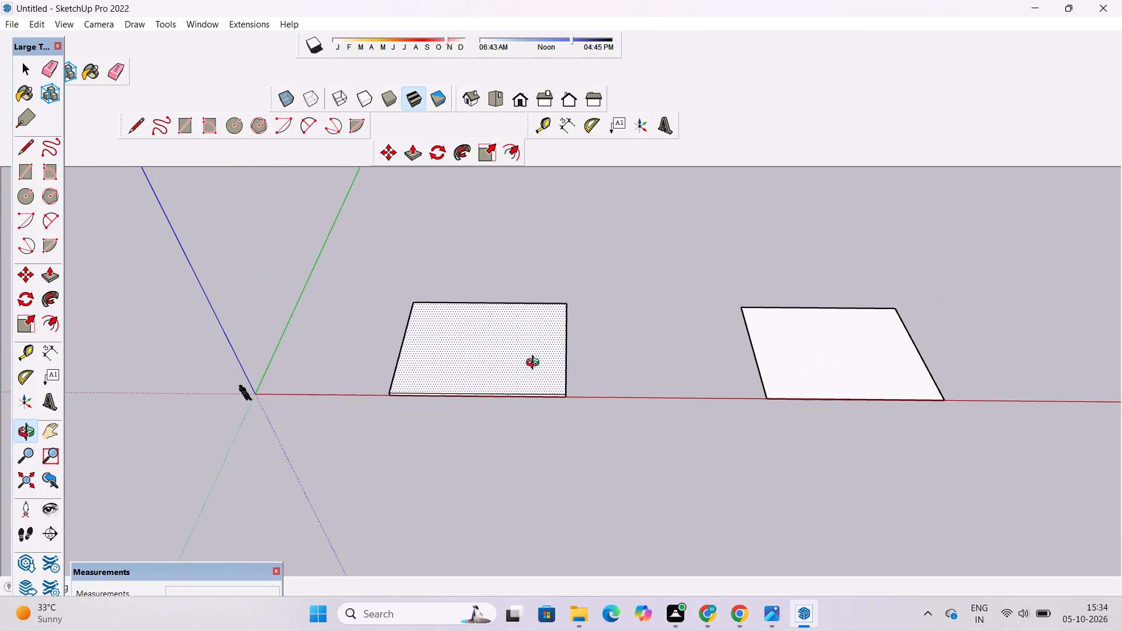
scroll(535, 364, "up", 5)
left_click_drag(660, 373, 442, 377)
scroll(558, 393, "up", 4)
left_click_drag(565, 396, 495, 350)
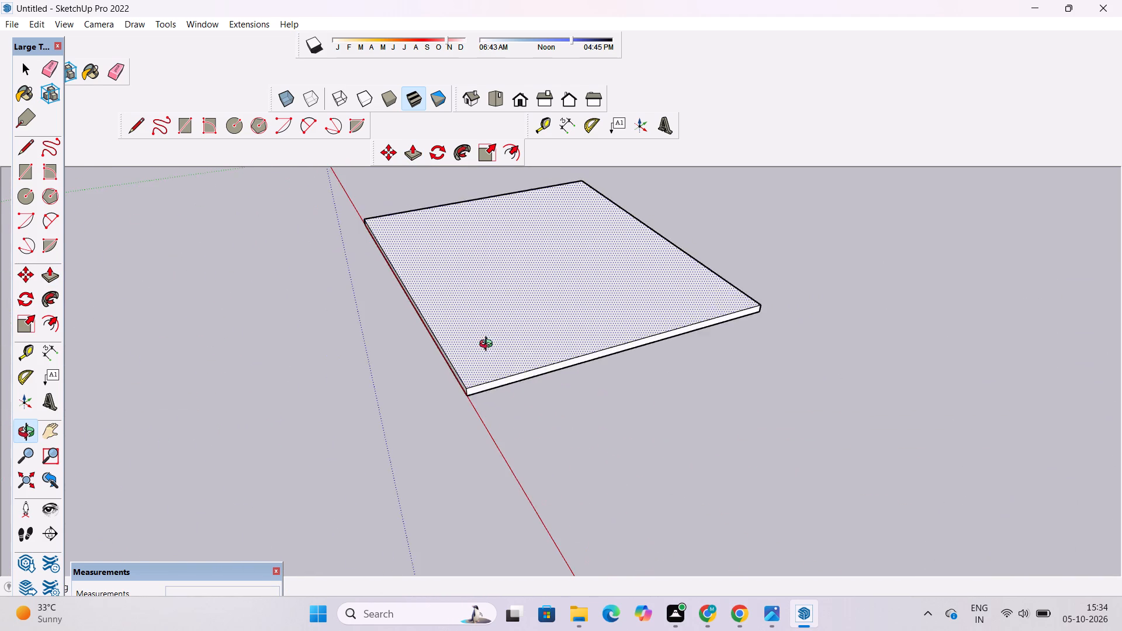
scroll(535, 356, "up", 4)
left_click_drag(542, 364, 452, 346, "shift")
left_click_drag(455, 351, 475, 363)
key("p")
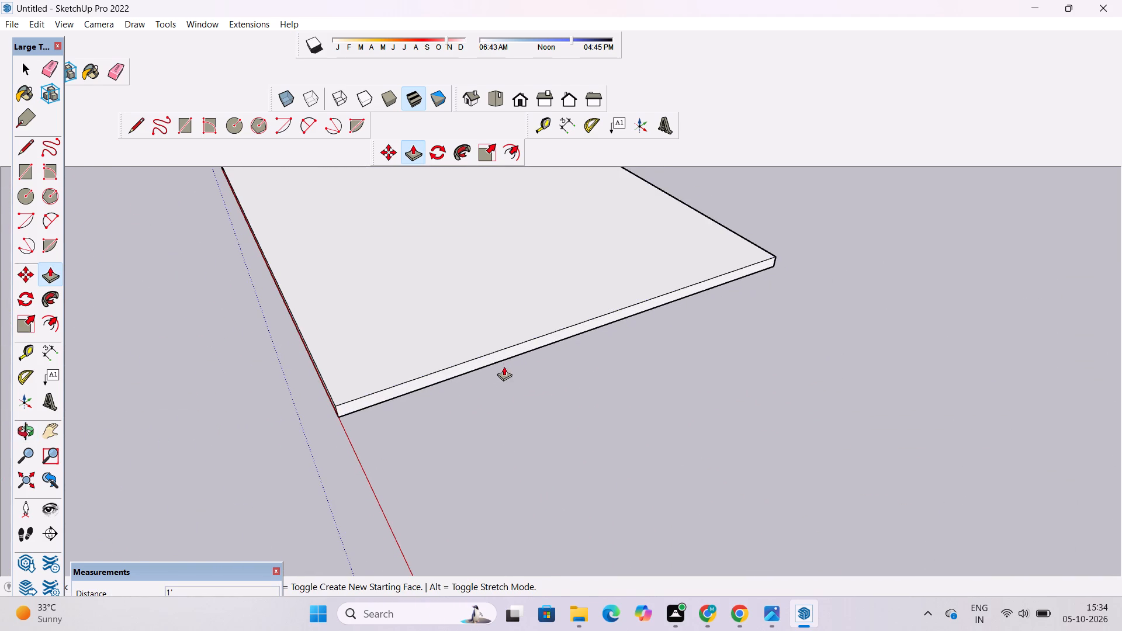
left_click(497, 355)
scroll(497, 355, "down", 5)
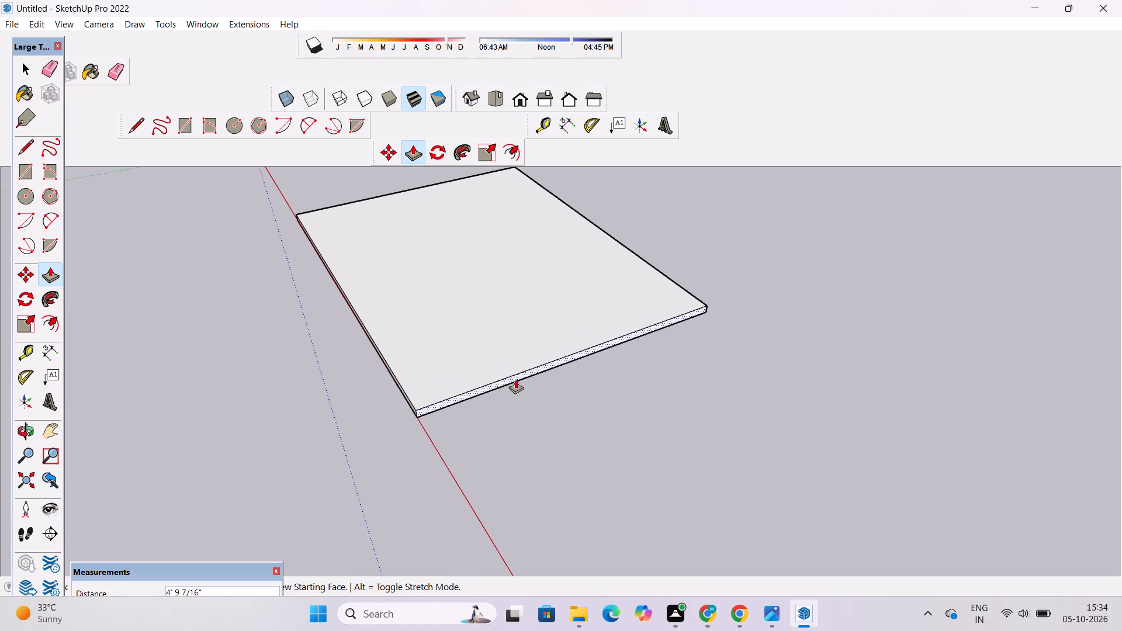
type("10'")
key("Return")
Examine the extended slab from several angles and distances.
key("o")
scroll(530, 378, "down", 7)
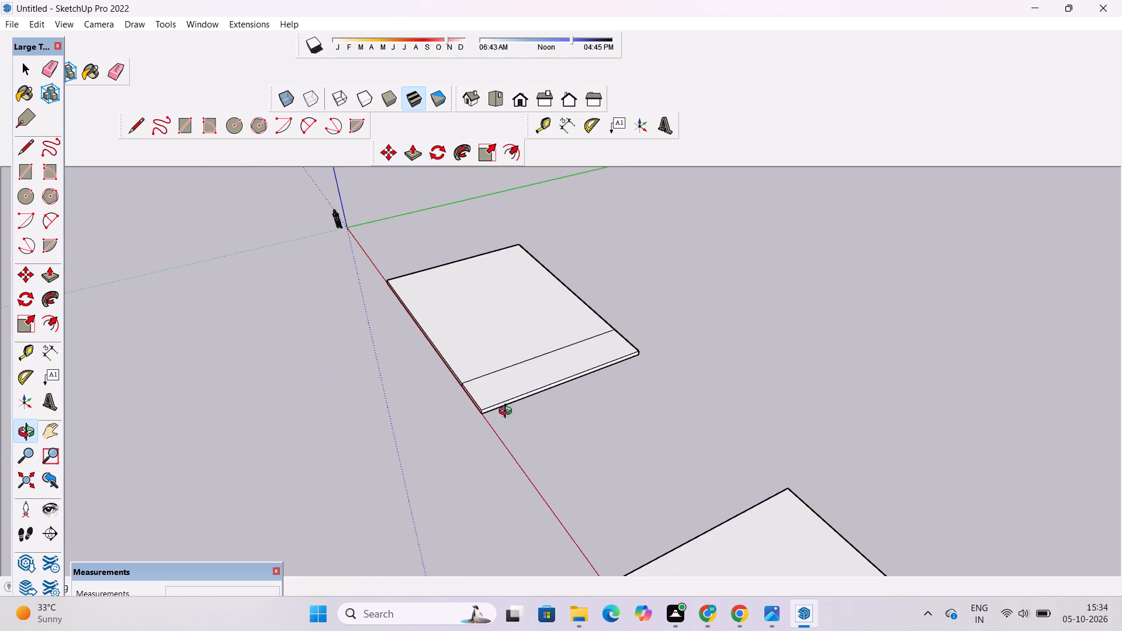
left_click_drag(520, 427, 769, 363)
scroll(597, 386, "up", 3)
left_click_drag(536, 398, 625, 362, "shift")
left_click_drag(621, 381, 621, 430)
scroll(599, 469, "down", 6)
left_click_drag(574, 398, 649, 450)
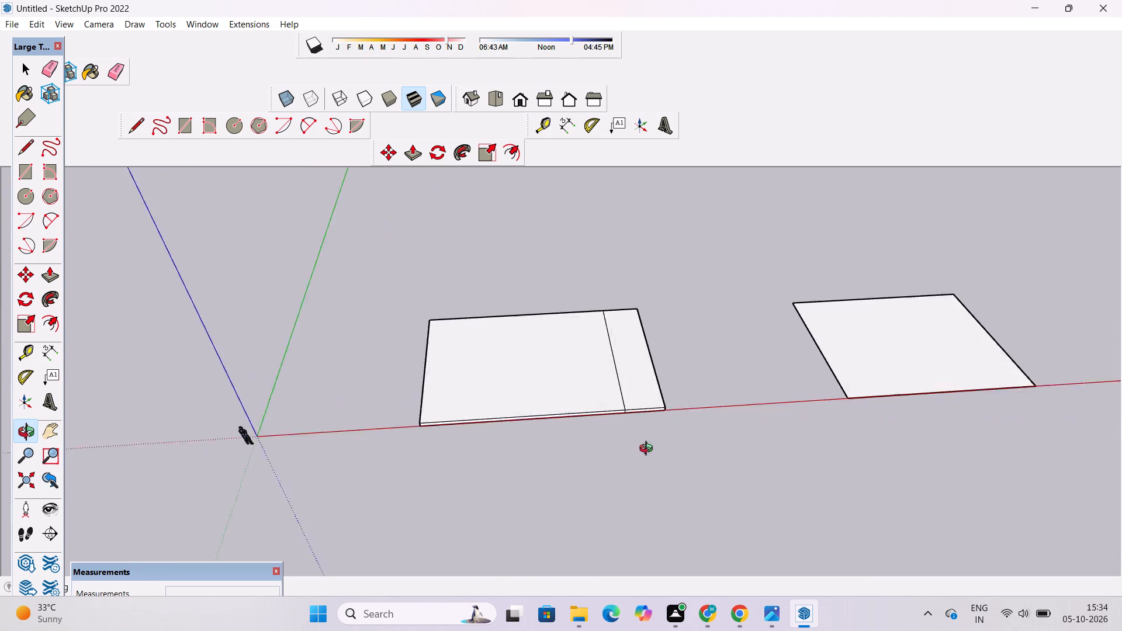
left_click_drag(649, 450, 651, 452)
scroll(606, 424, "up", 4)
left_click_drag(591, 445, 537, 469)
left_click_drag(667, 431, 628, 441)
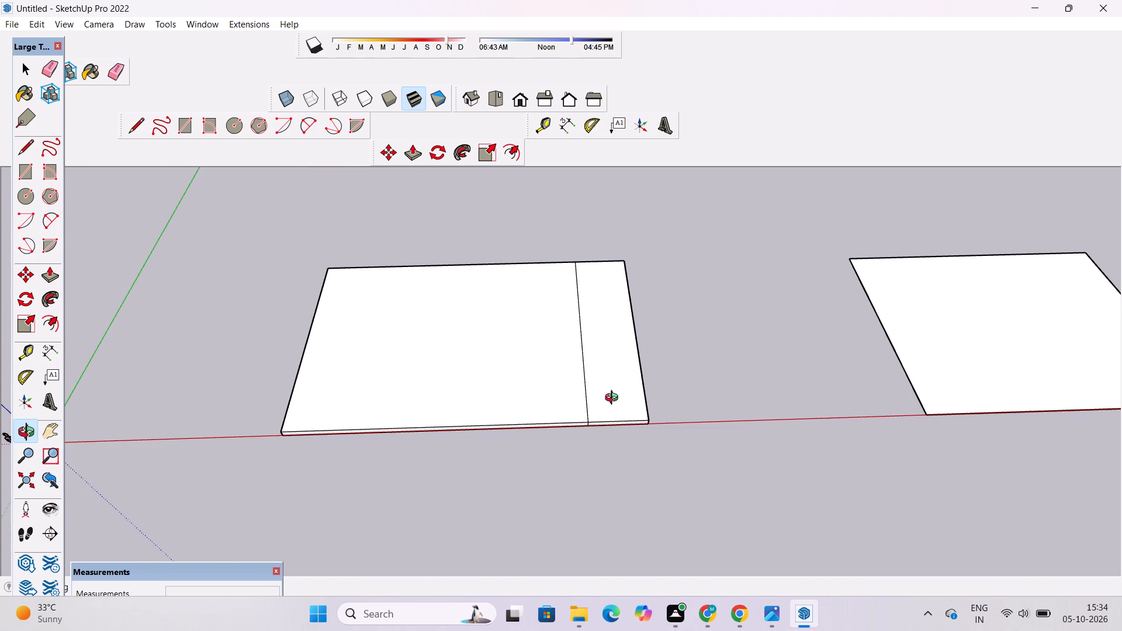
left_click_drag(591, 373, 588, 413)
scroll(469, 369, "up", 4)
left_click_drag(453, 377, 562, 367, "shift")
scroll(534, 372, "down", 4)
left_click_drag(433, 397, 425, 421)
scroll(459, 389, "up", 1)
left_click_drag(505, 360, 438, 412, "shift")
left_click_drag(429, 419, 438, 367)
left_click_drag(401, 397, 419, 365, "shift")
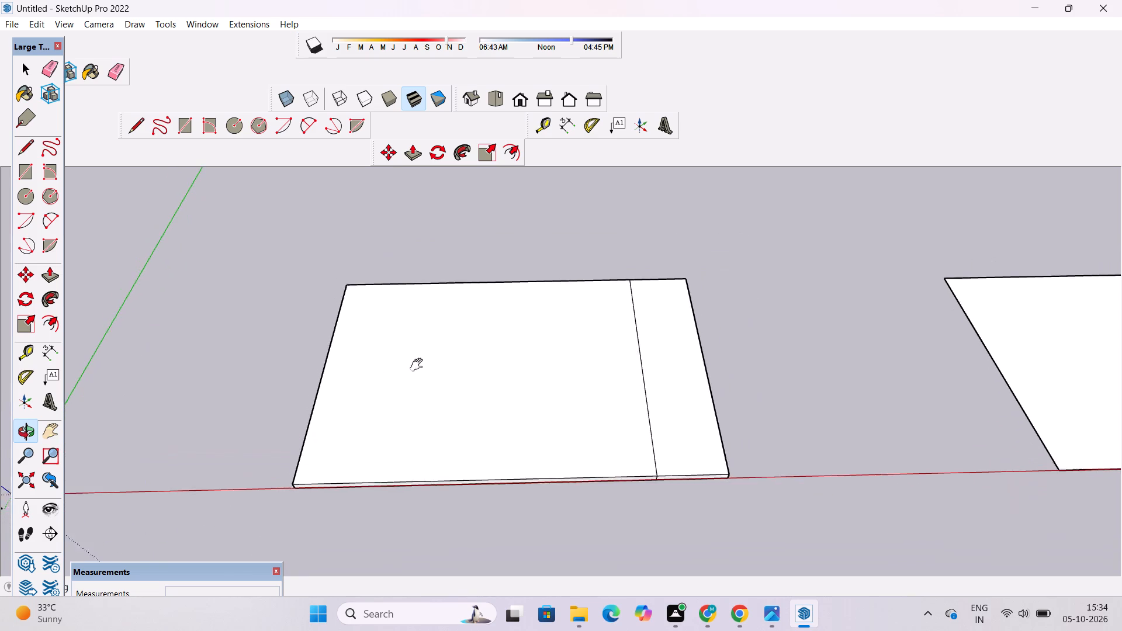
left_click_drag(419, 365, 422, 362, "shift")
left_click_drag(423, 363, 413, 372)
scroll(412, 372, "down", 2)
left_click_drag(427, 371, 443, 373, "shift")
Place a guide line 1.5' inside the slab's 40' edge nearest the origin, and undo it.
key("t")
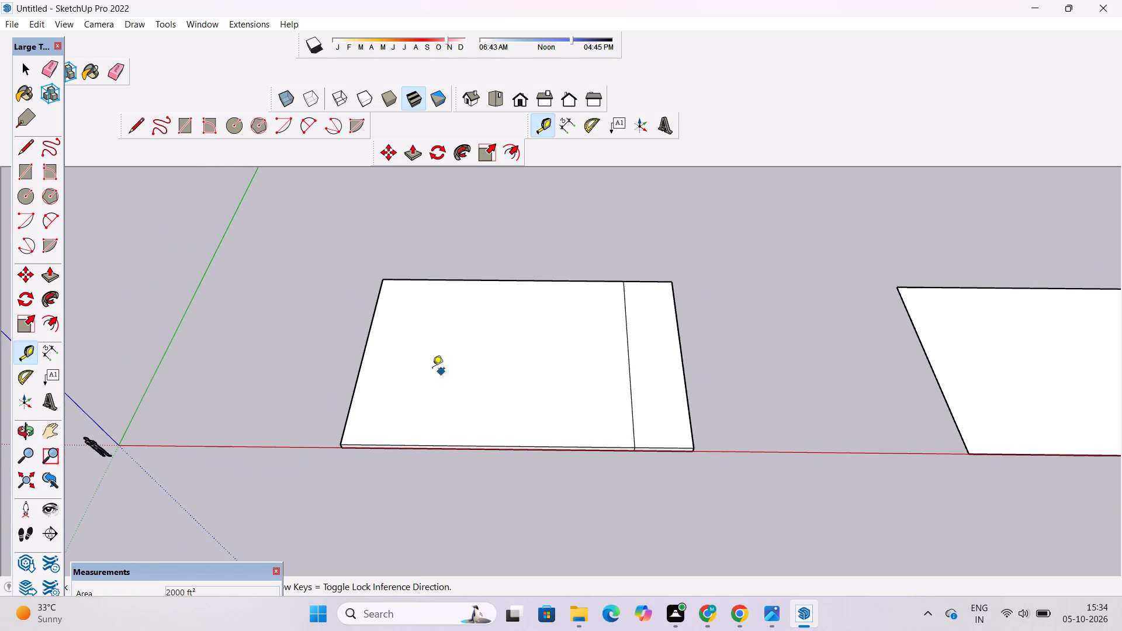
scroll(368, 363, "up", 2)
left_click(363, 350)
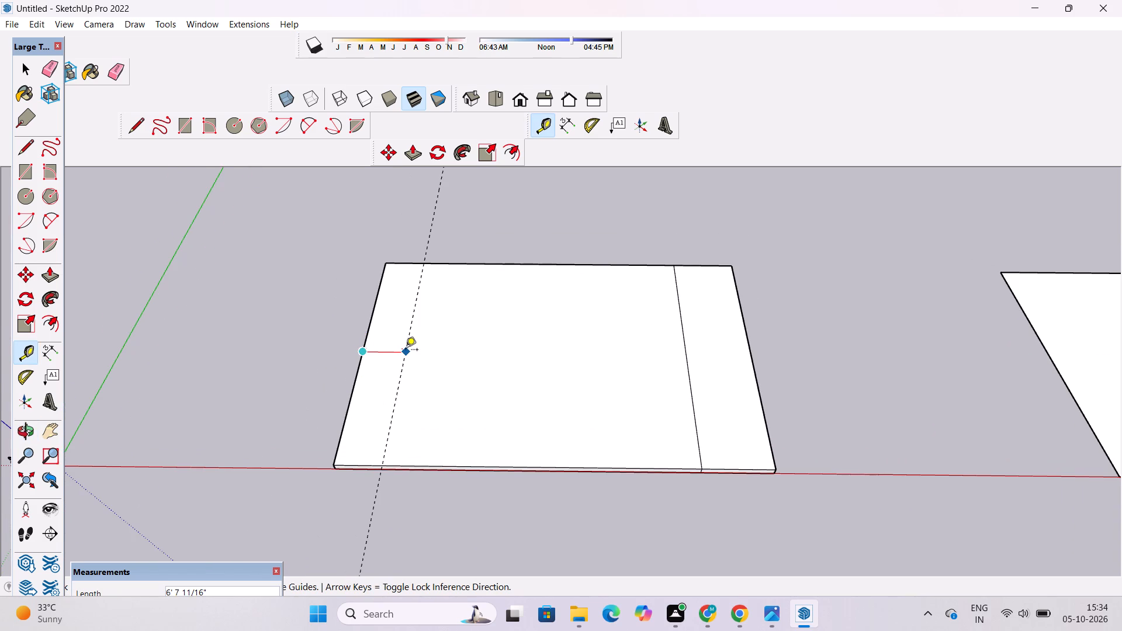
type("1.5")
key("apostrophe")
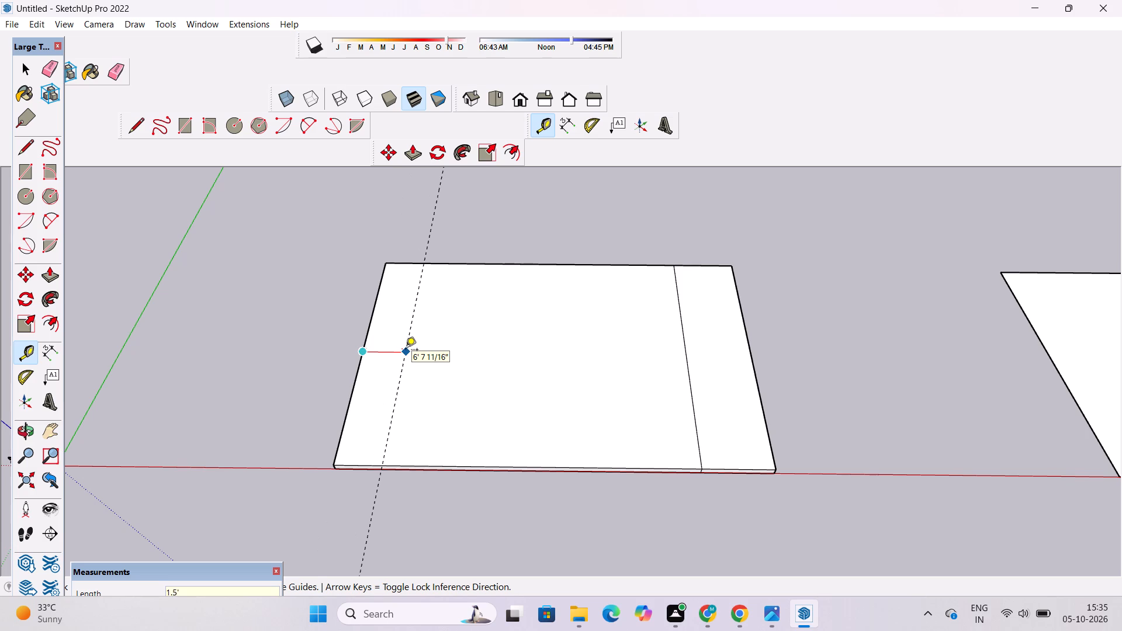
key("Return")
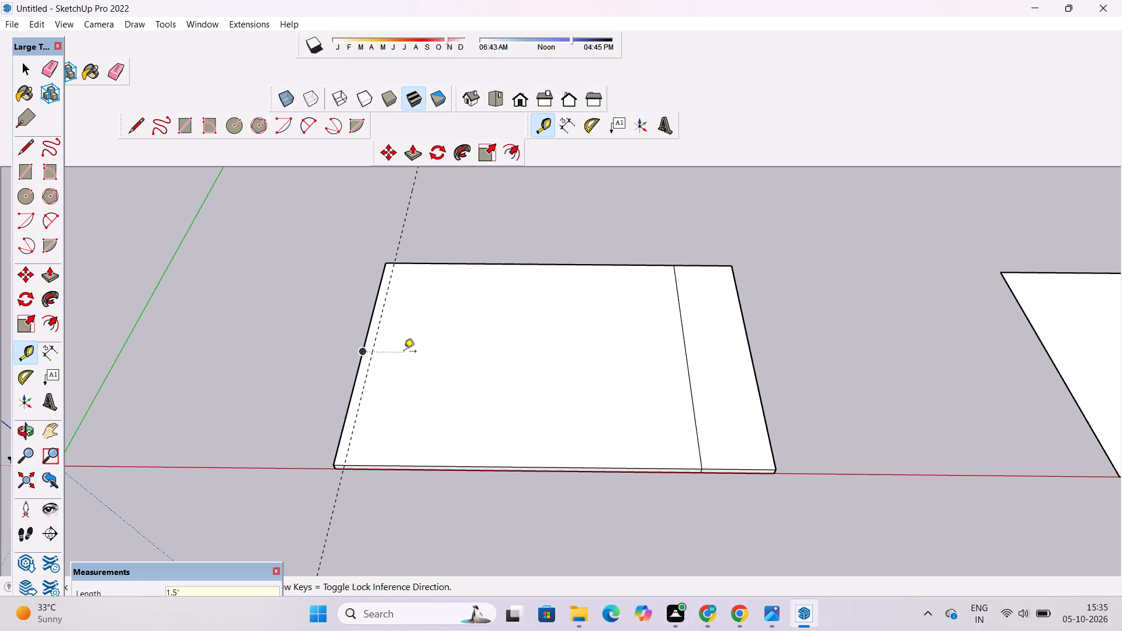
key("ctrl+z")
Place a guide line 2' inside the slab's 40' edge nearest the origin.
left_click(367, 335)
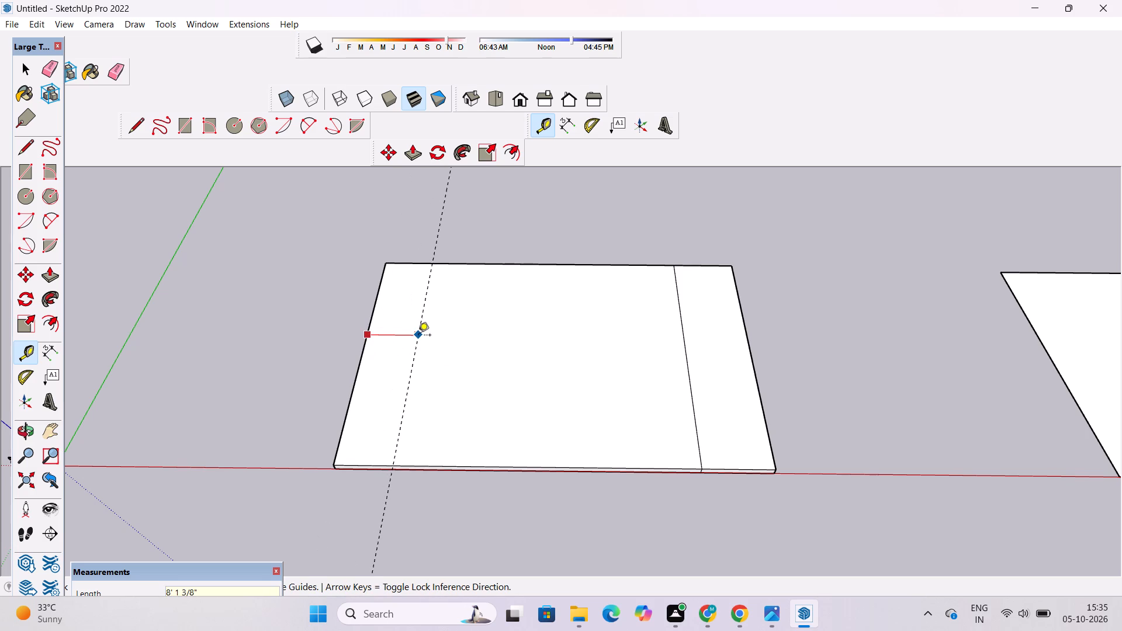
type("2'")
key("Return")
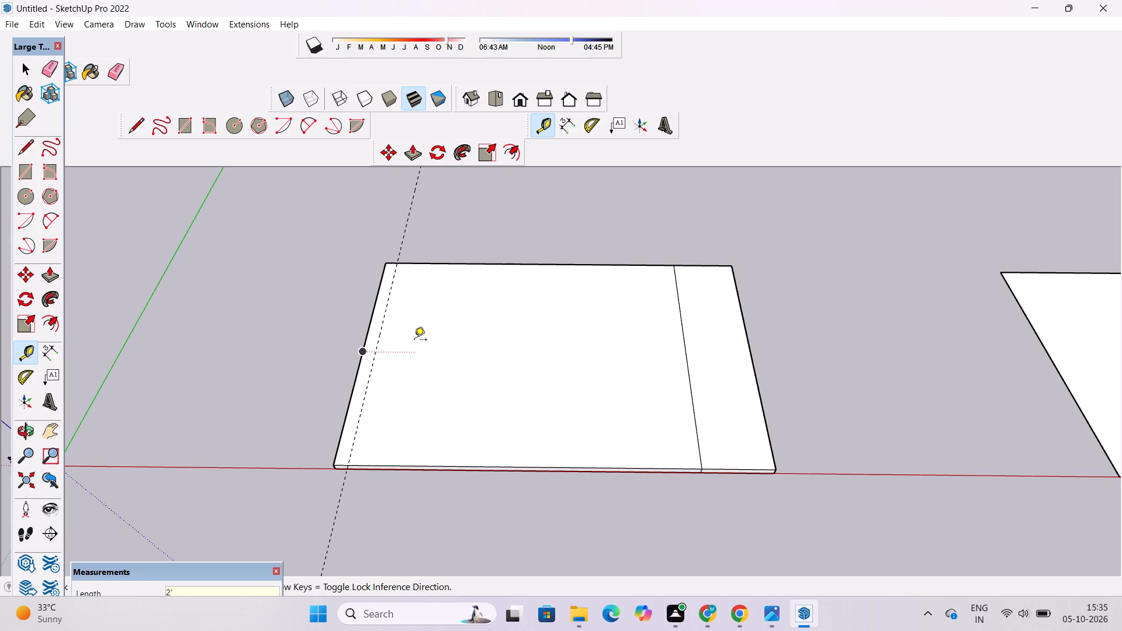
Place a guide line 15' in from the slab's back edge, parallel to the red axis.
scroll(384, 345, "down", 5)
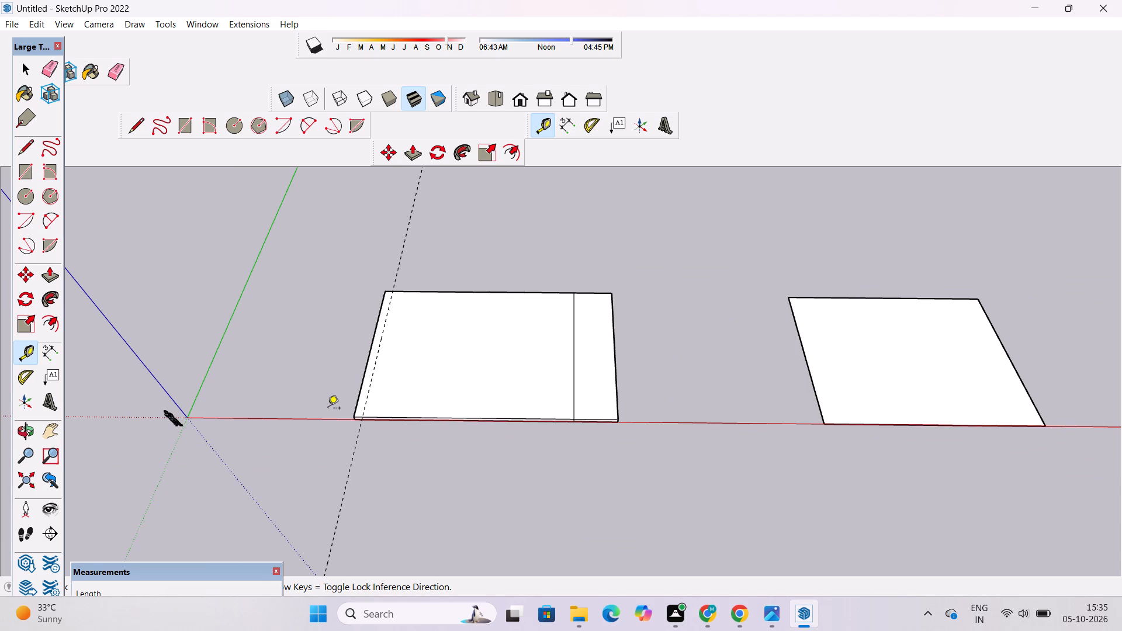
left_click(480, 292)
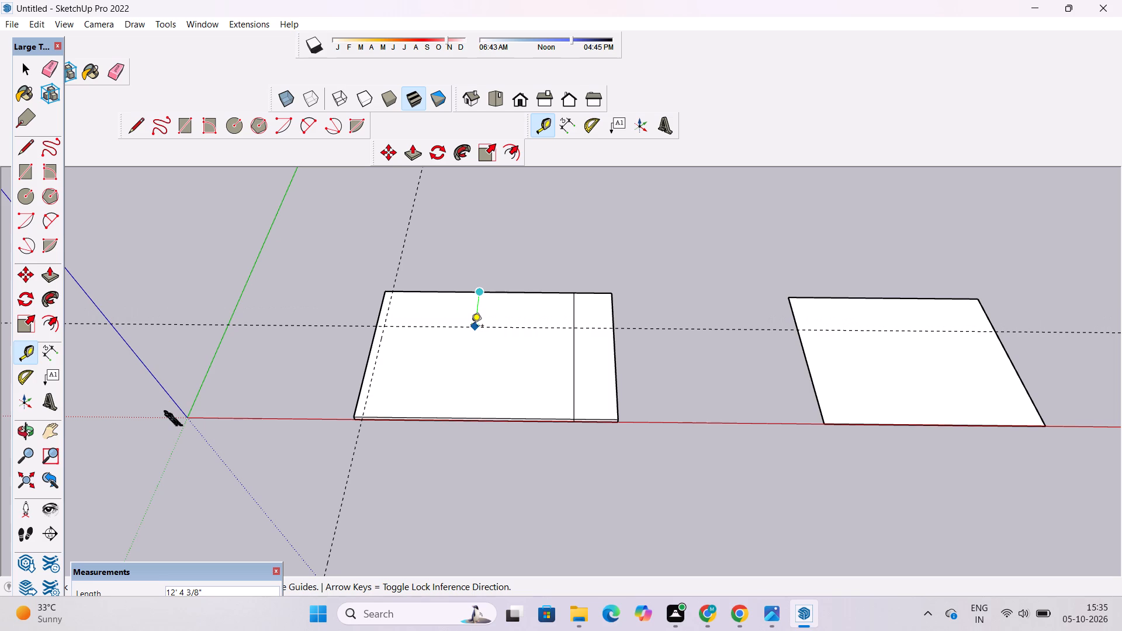
scroll(471, 331, "up", 2)
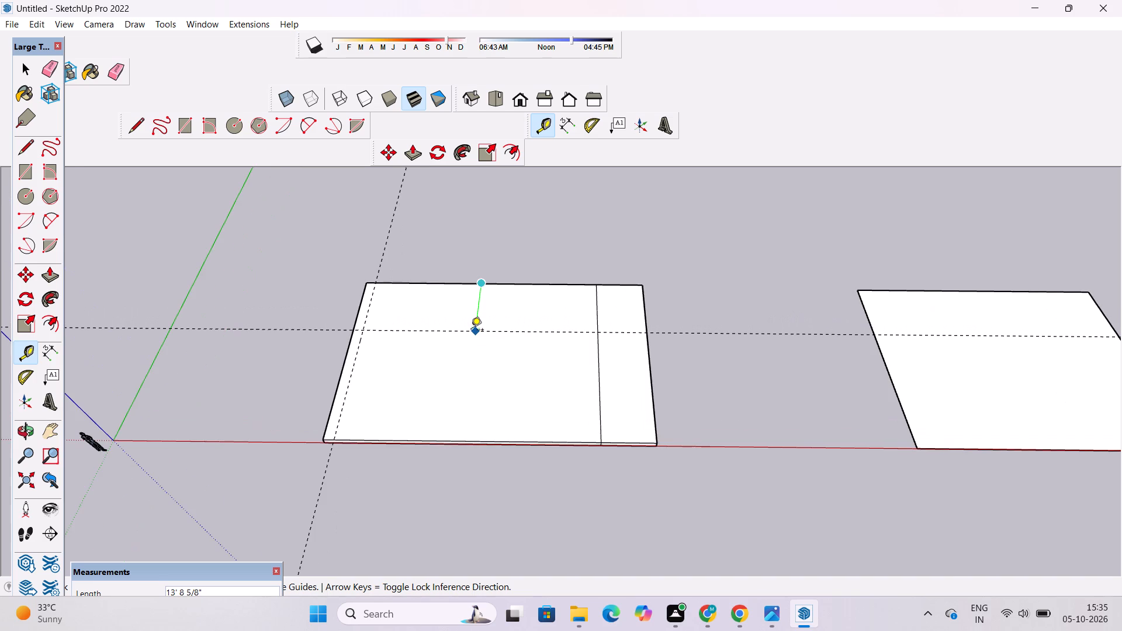
type("15'")
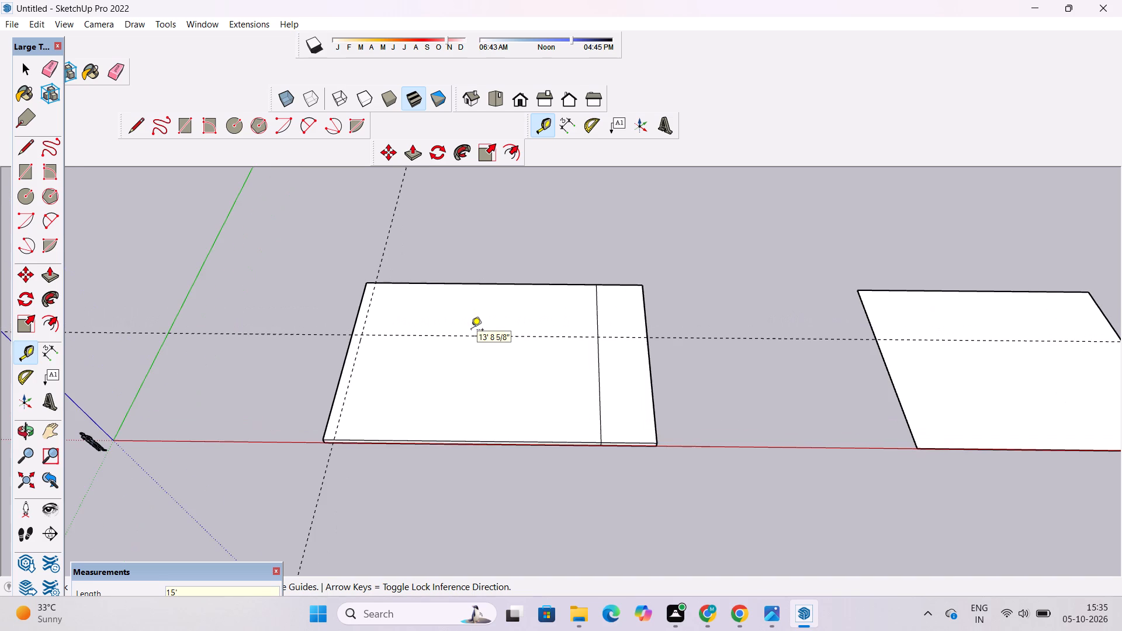
key("Return")
Trace the guides with a 25' line from the slab's front edge to their intersection and a 58' line onward to the far side edge.
scroll(434, 362, "down", 7)
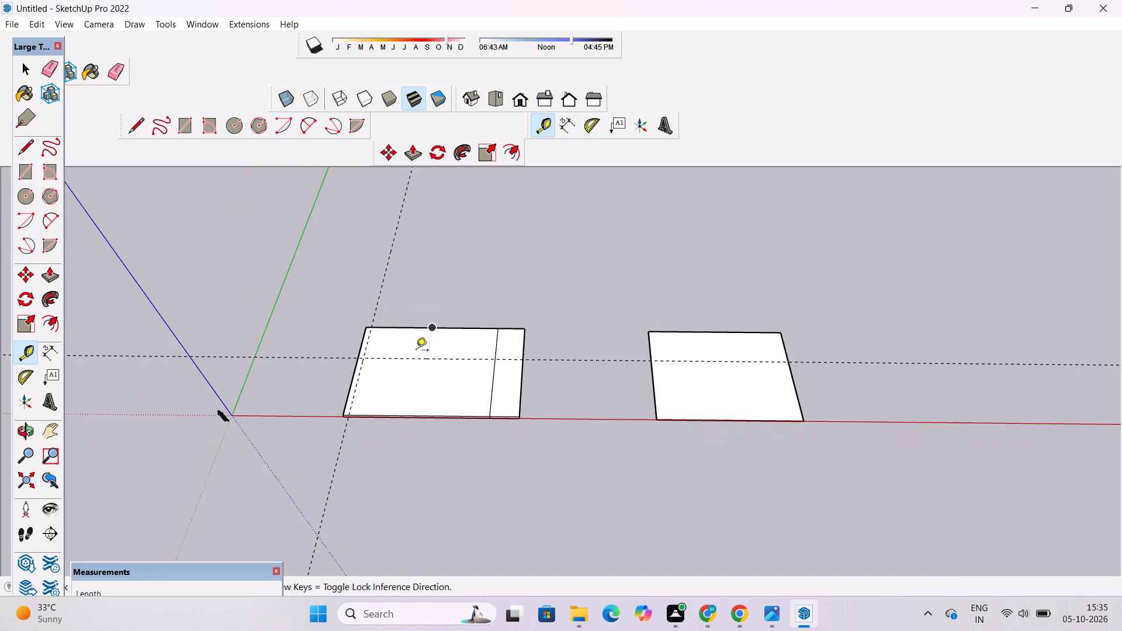
scroll(415, 352, "up", 4)
scroll(378, 346, "down", 6)
scroll(427, 369, "up", 1)
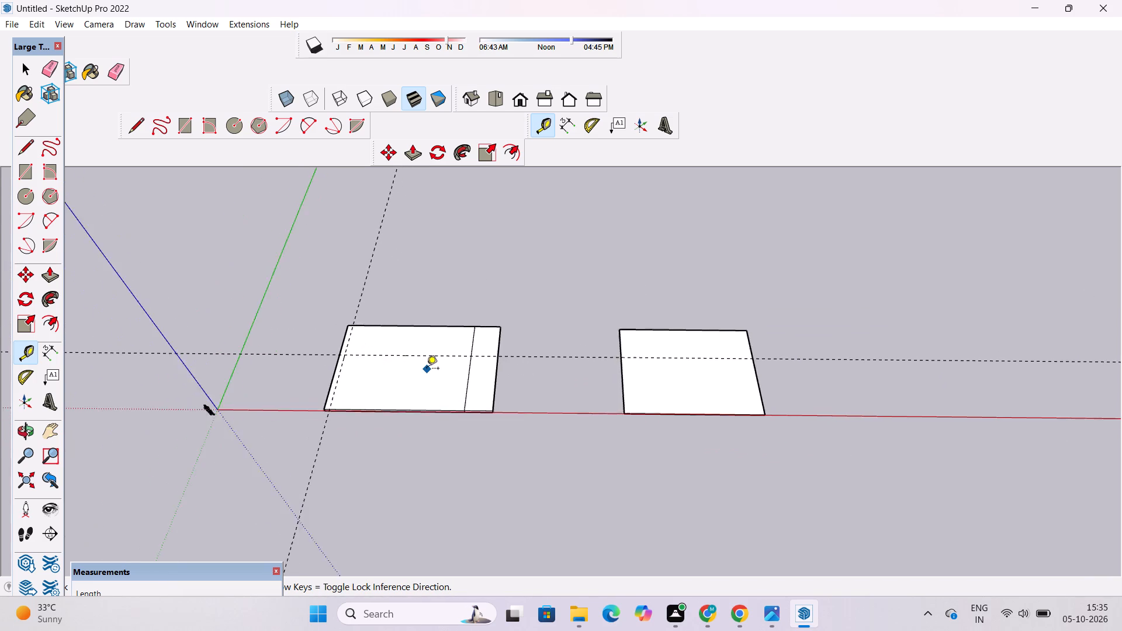
scroll(427, 369, "up", 3)
key("space")
key("l")
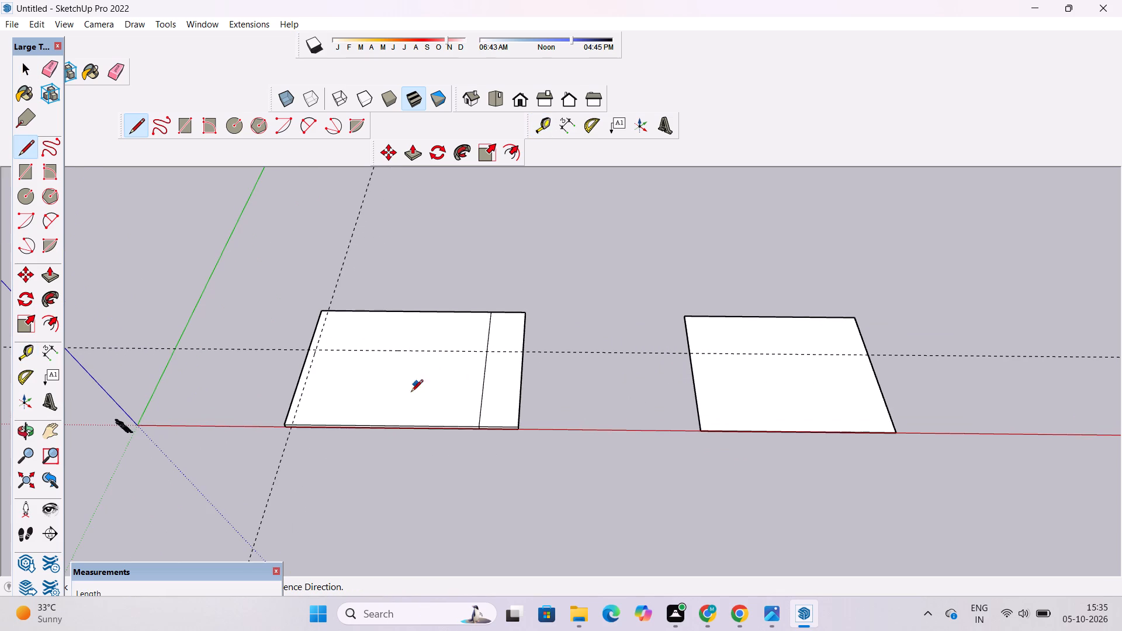
scroll(295, 425, "up", 7)
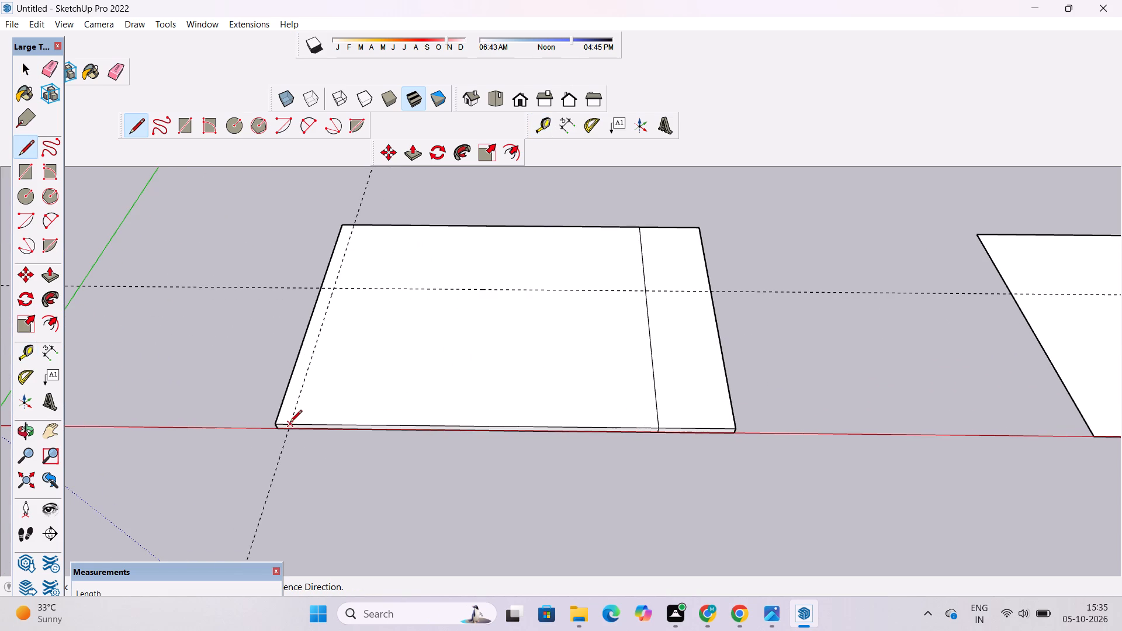
left_click(290, 425)
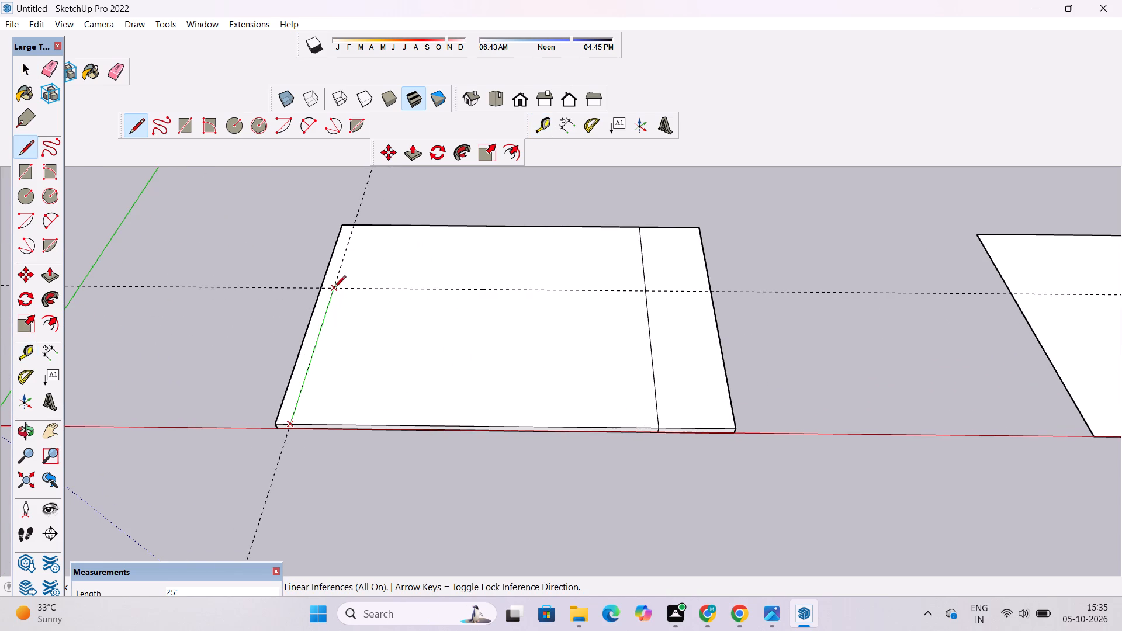
left_click(334, 289)
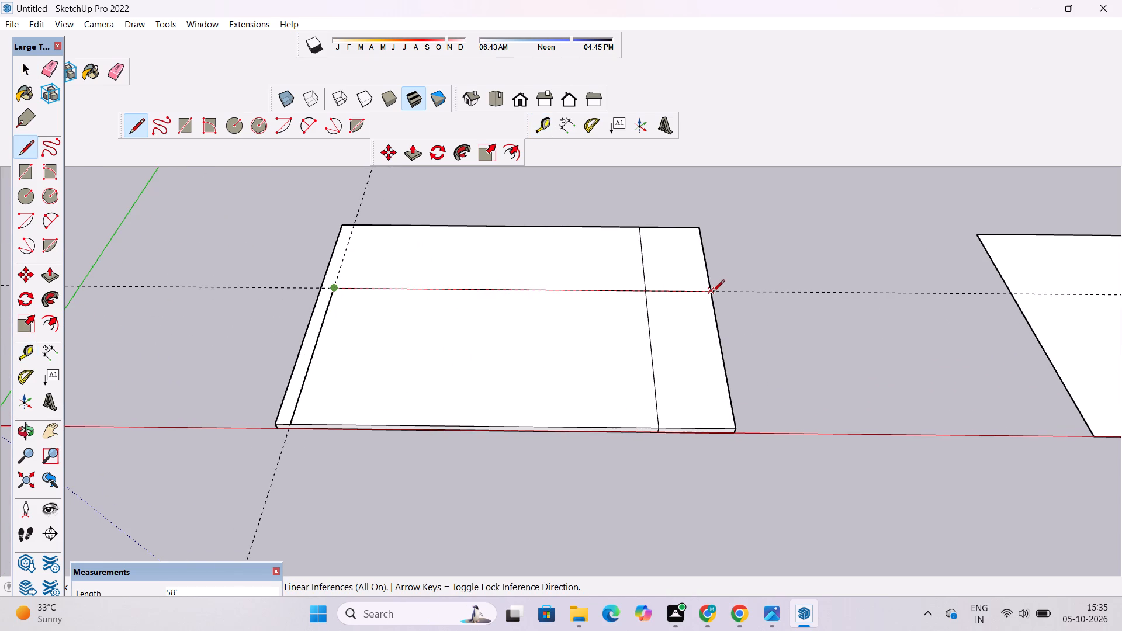
left_click(712, 292)
Erase the two dashed guide lines that cross the slab.
key("e")
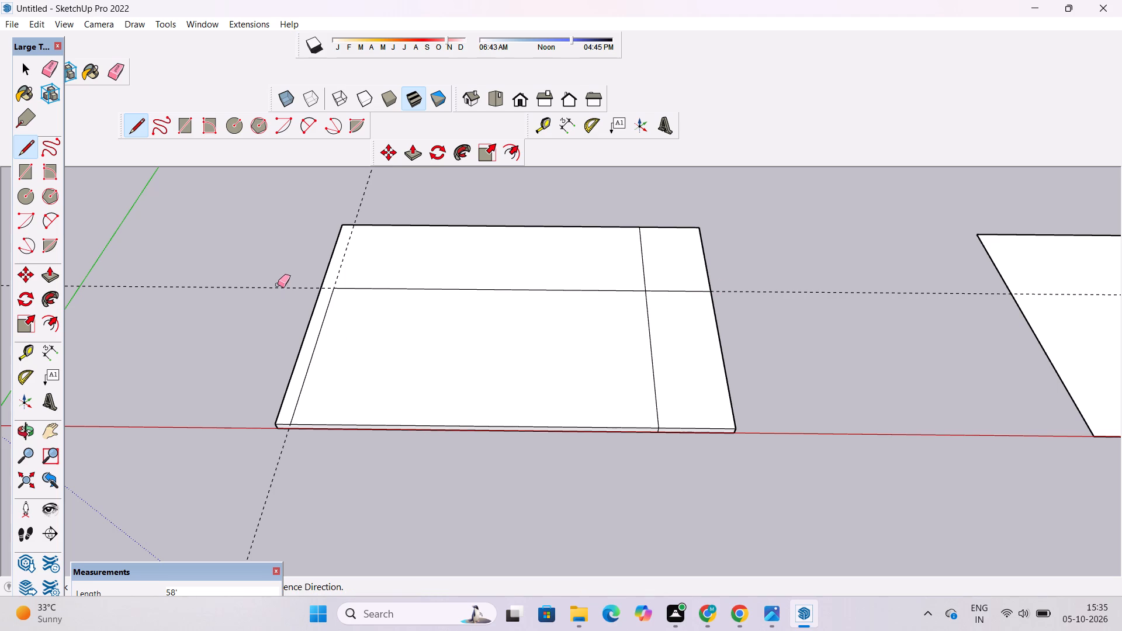
left_click_drag(278, 280, 280, 289)
left_click_drag(266, 418, 282, 465)
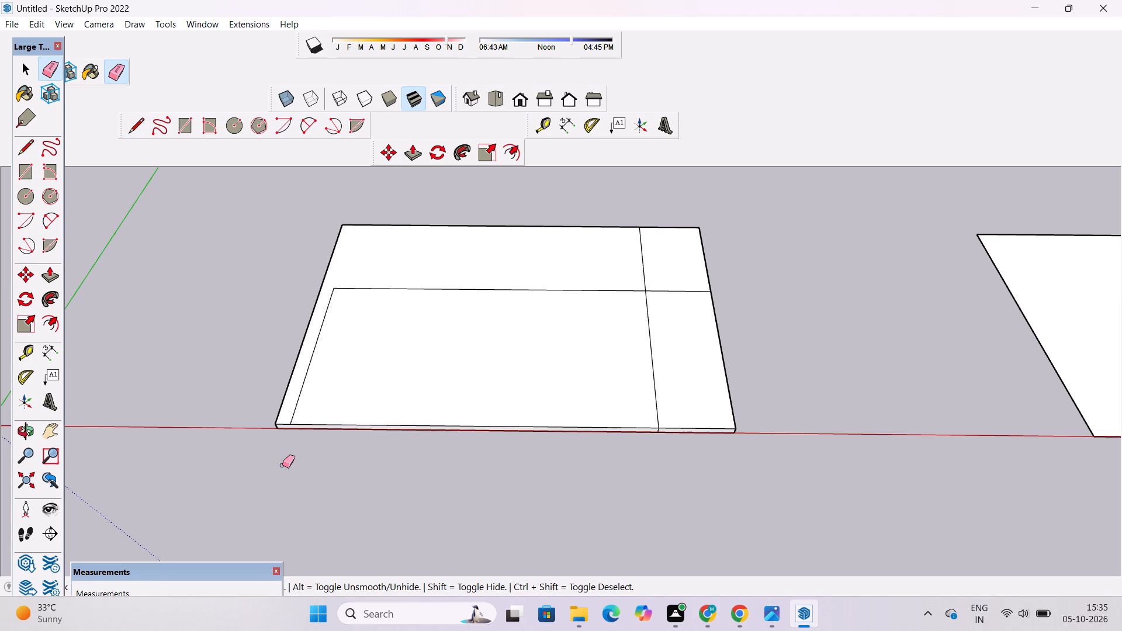
Erase both segments of the old dividing line on the slab's top face, behind and in front of the 58' line.
key("o")
scroll(290, 454, "down", 5)
scroll(382, 392, "up", 1)
left_click_drag(392, 391, 358, 427, "shift")
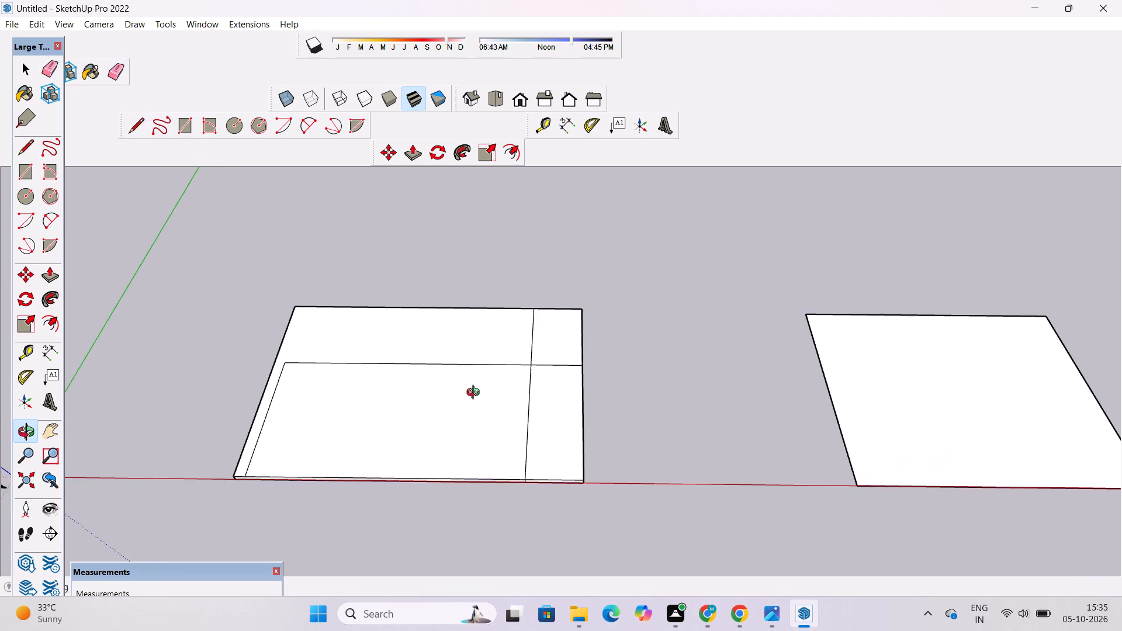
scroll(476, 394, "up", 3)
left_click_drag(482, 390, 459, 410, "shift")
key("e")
left_click(531, 333)
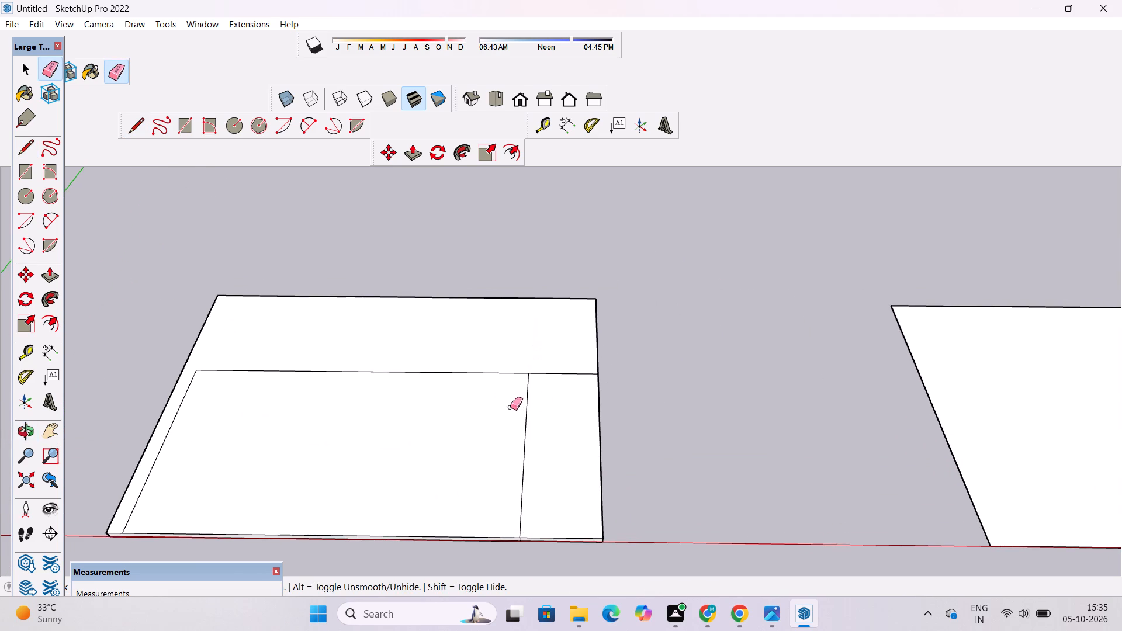
left_click_drag(537, 404, 520, 428)
Erase the short leftover vertical edge on the slab's front side face along the red axis.
key("o")
scroll(520, 428, "down", 5)
left_click_drag(766, 461, 632, 387)
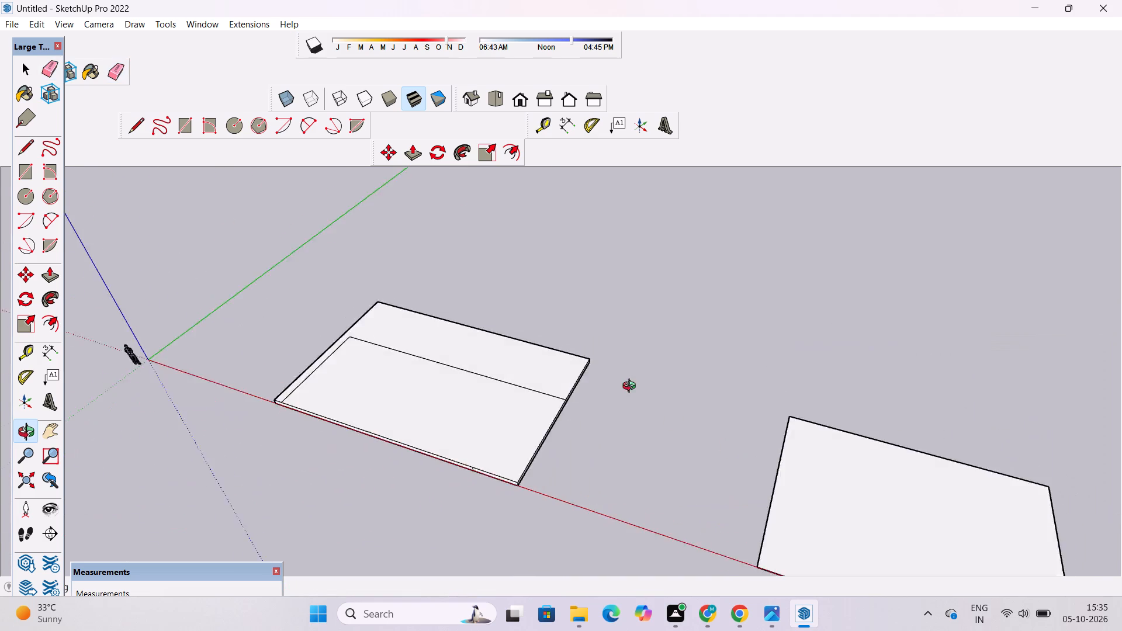
left_click_drag(632, 387, 619, 363)
scroll(473, 476, "up", 4)
scroll(434, 440, "up", 16)
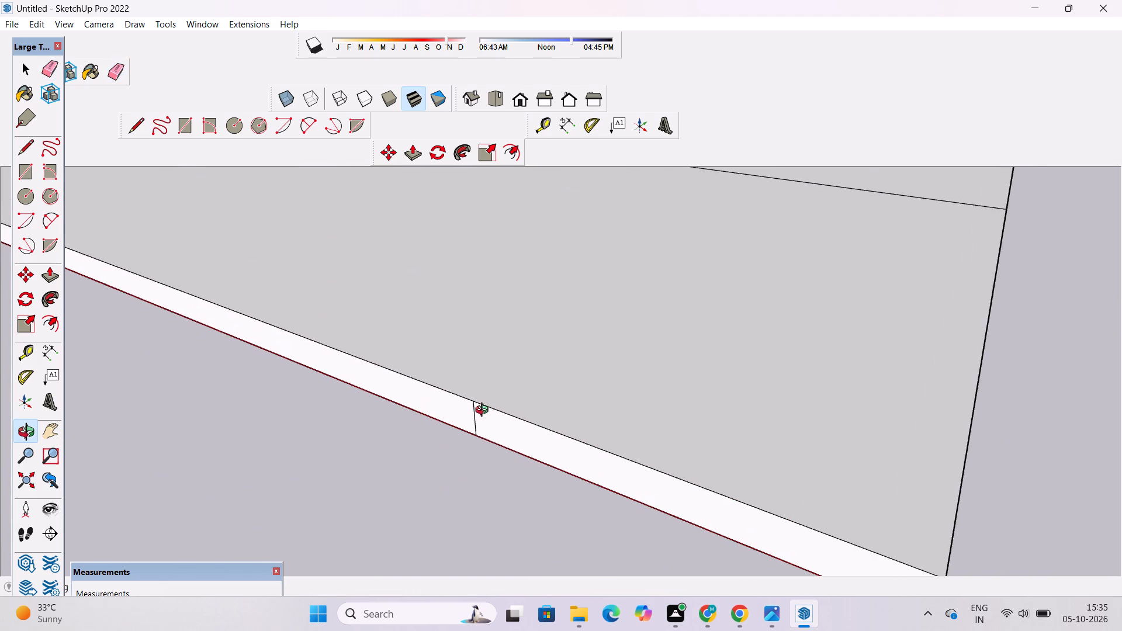
scroll(484, 411, "up", 2)
key("e")
left_click_drag(479, 419, 466, 421)
Erase the short leftover vertical edge on the slab's back side face.
key("o")
scroll(411, 404, "down", 17)
left_click_drag(661, 288, 549, 362)
scroll(707, 283, "up", 5)
left_click_drag(714, 307, 701, 311)
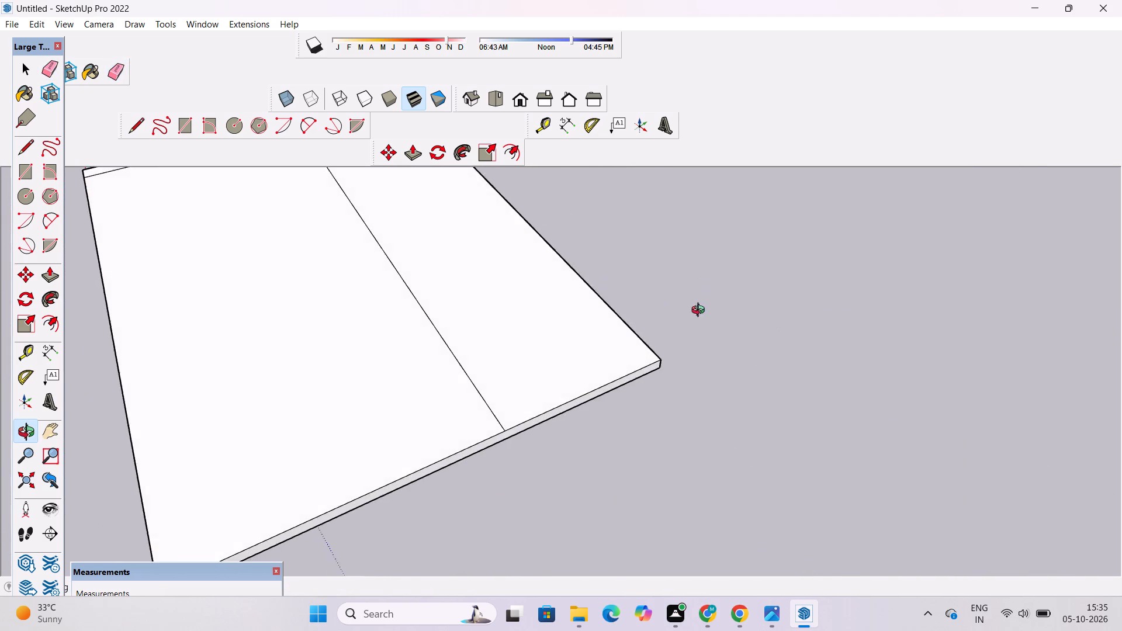
left_click_drag(701, 311, 431, 294)
scroll(712, 320, "up", 5)
scroll(600, 346, "up", 4)
key("e")
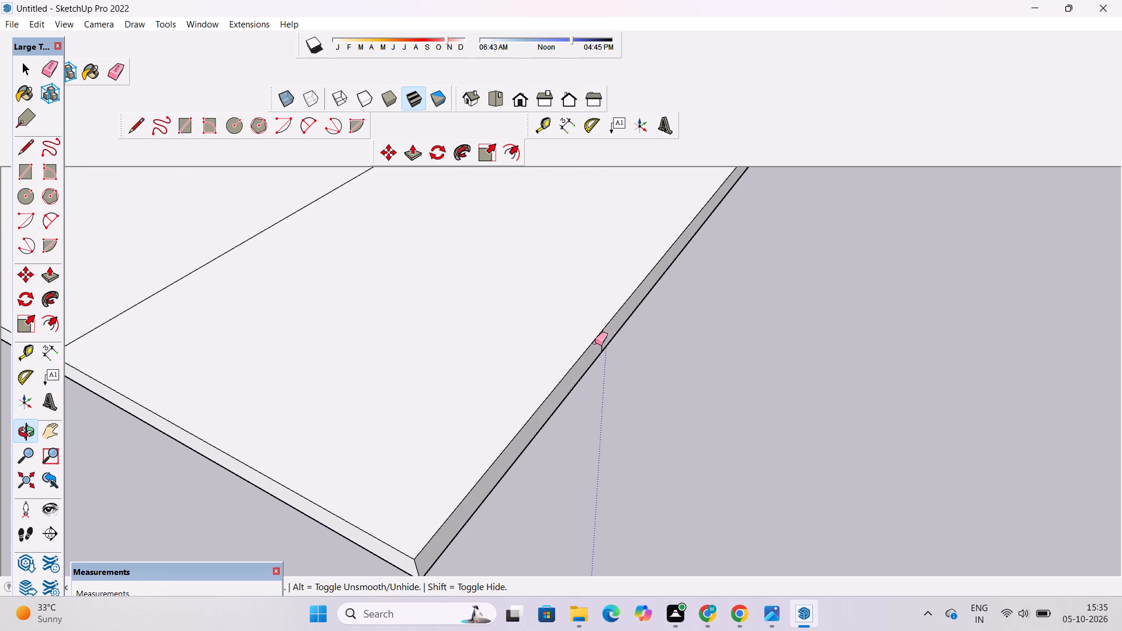
scroll(596, 349, "up", 5)
left_click_drag(612, 324, 602, 347)
Erase the leftover dividing line on the underside of the slab.
key("o")
scroll(602, 347, "down", 5)
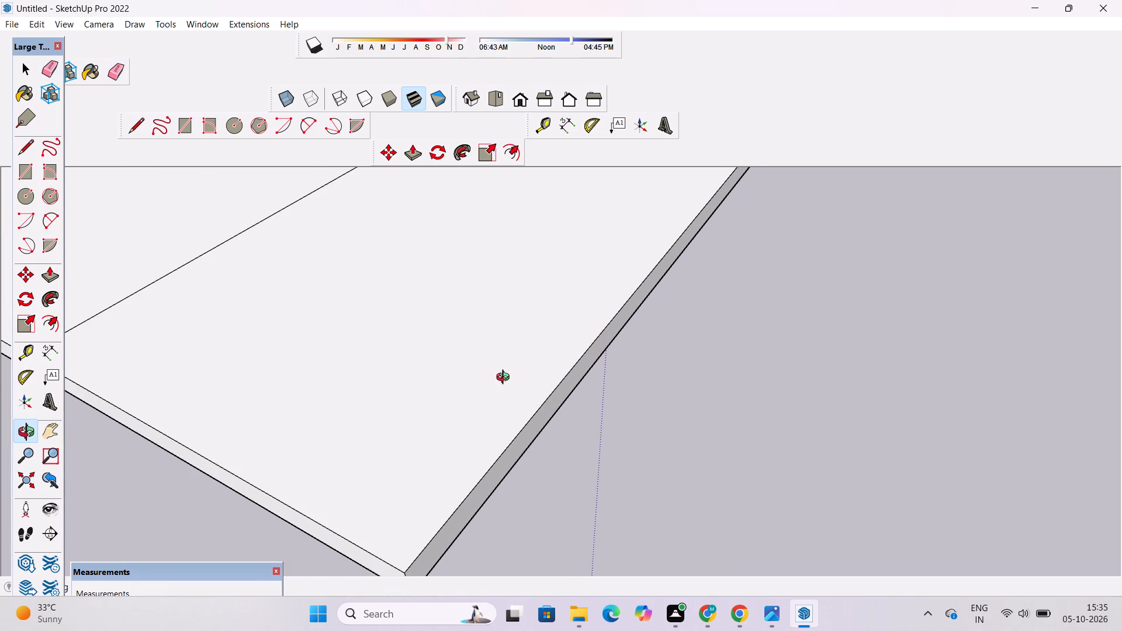
scroll(505, 379, "up", 1)
scroll(501, 380, "down", 5)
left_click(521, 99)
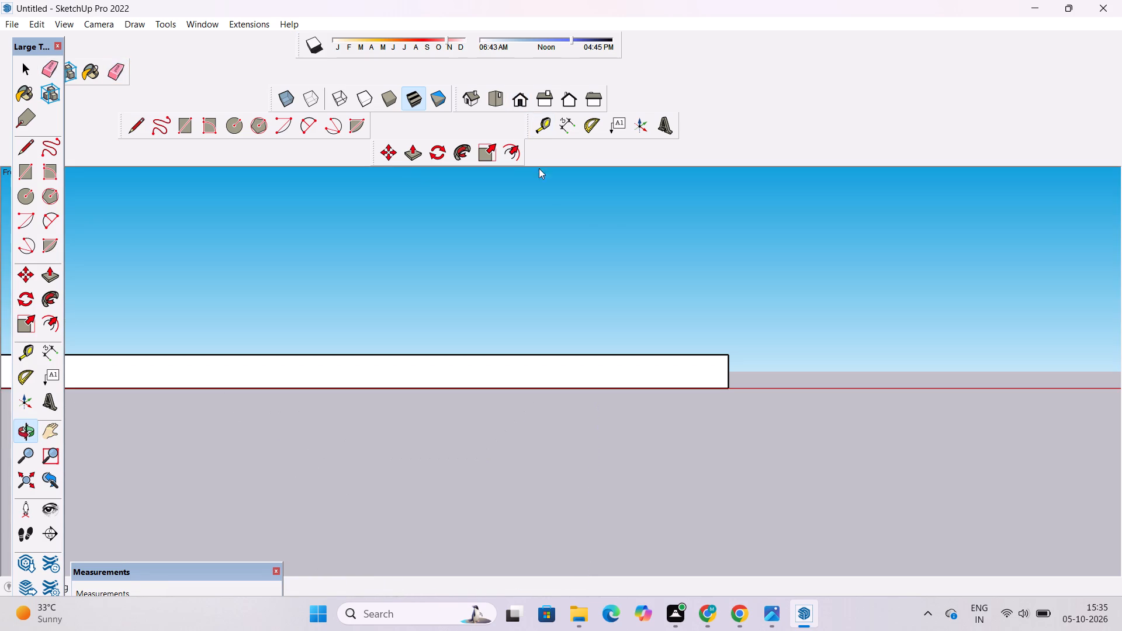
scroll(626, 248, "down", 15)
left_click_drag(624, 357, 619, 314)
left_click(619, 313)
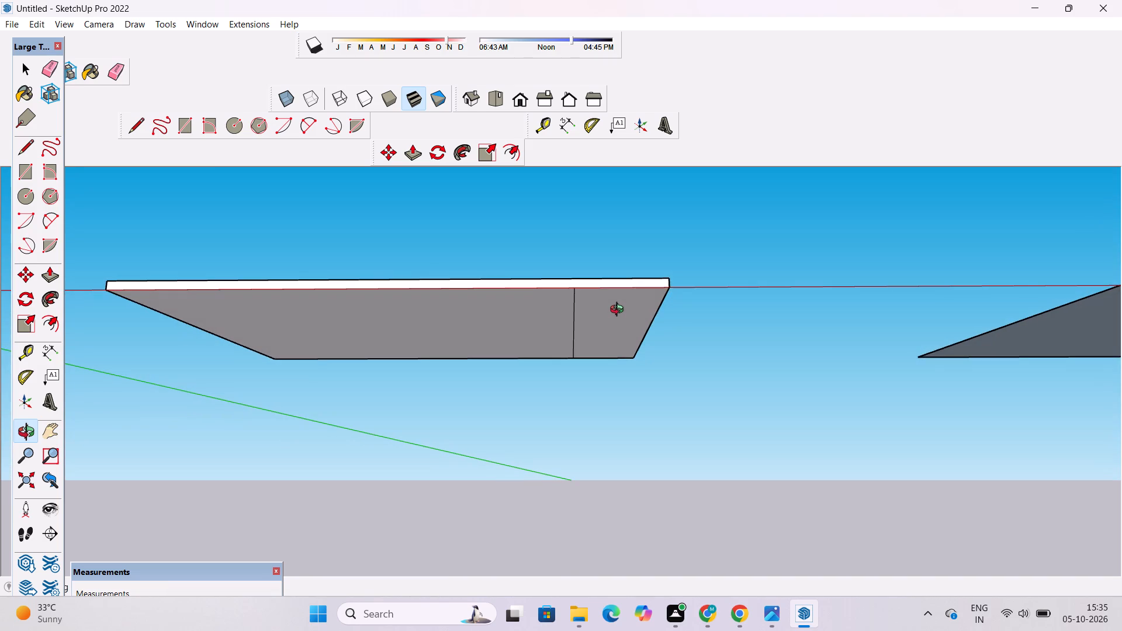
key("e")
scroll(582, 313, "up", 4)
left_click_drag(582, 313, 568, 338)
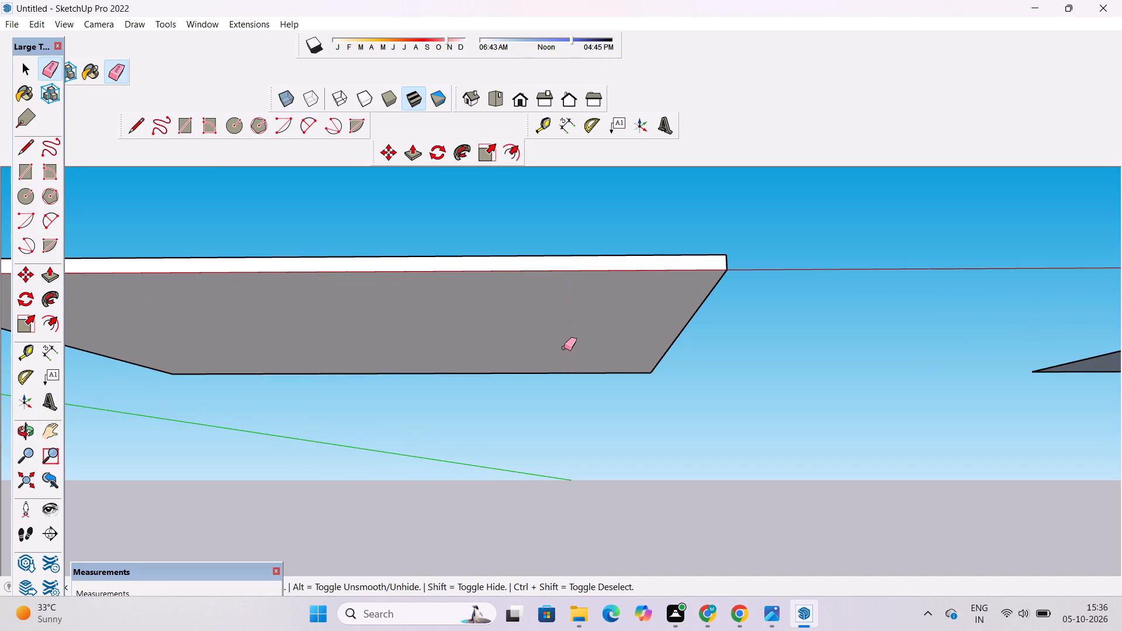
Examine the cleaned-up slab and the outline on its top face from several angles.
key("o")
scroll(618, 323, "down", 10)
left_click_drag(494, 352, 1111, 550)
scroll(741, 425, "up", 4)
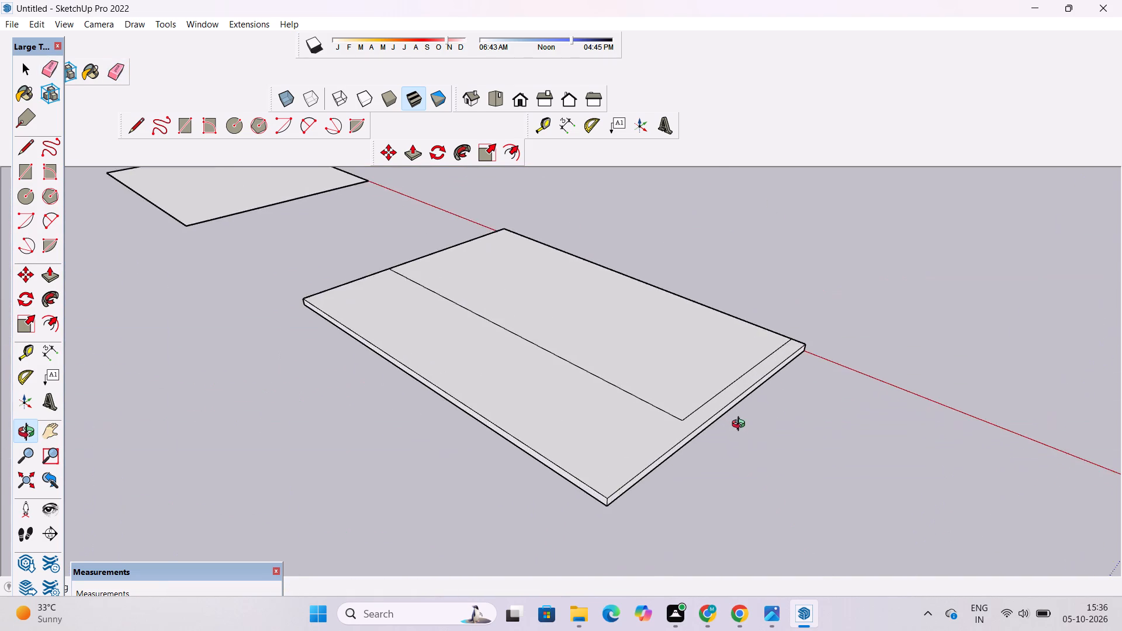
left_click_drag(777, 428, 462, 302)
left_click_drag(636, 342, 534, 256)
left_click_drag(534, 255, 418, 344)
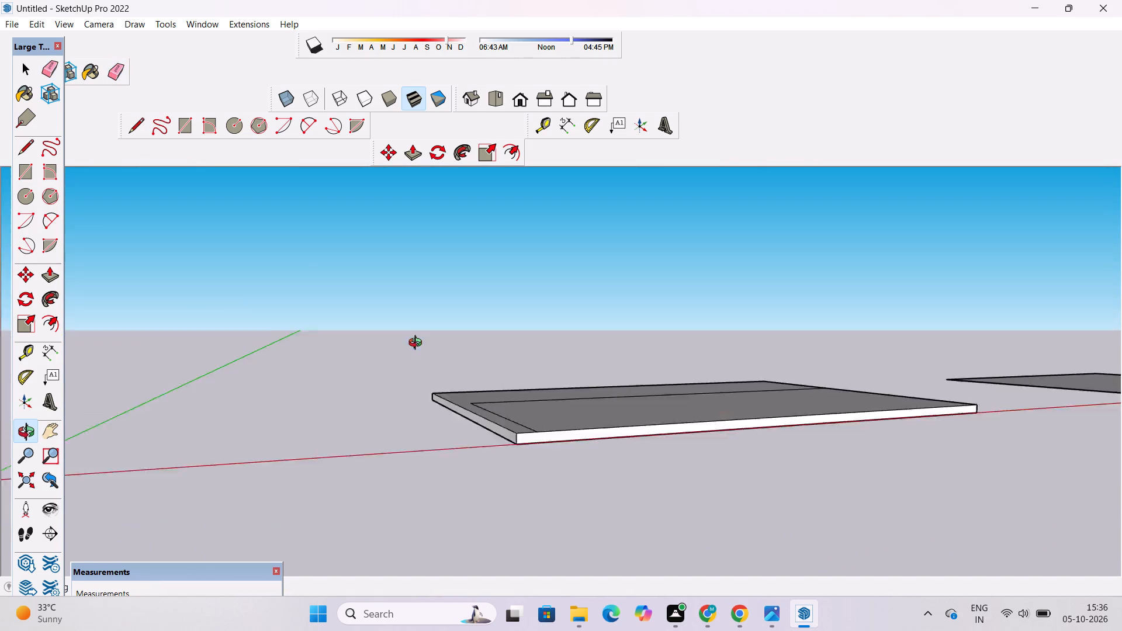
left_click_drag(418, 344, 323, 415)
scroll(352, 377, "down", 5)
left_click_drag(549, 383, 534, 438)
left_click_drag(532, 446, 528, 472)
scroll(536, 469, "down", 1)
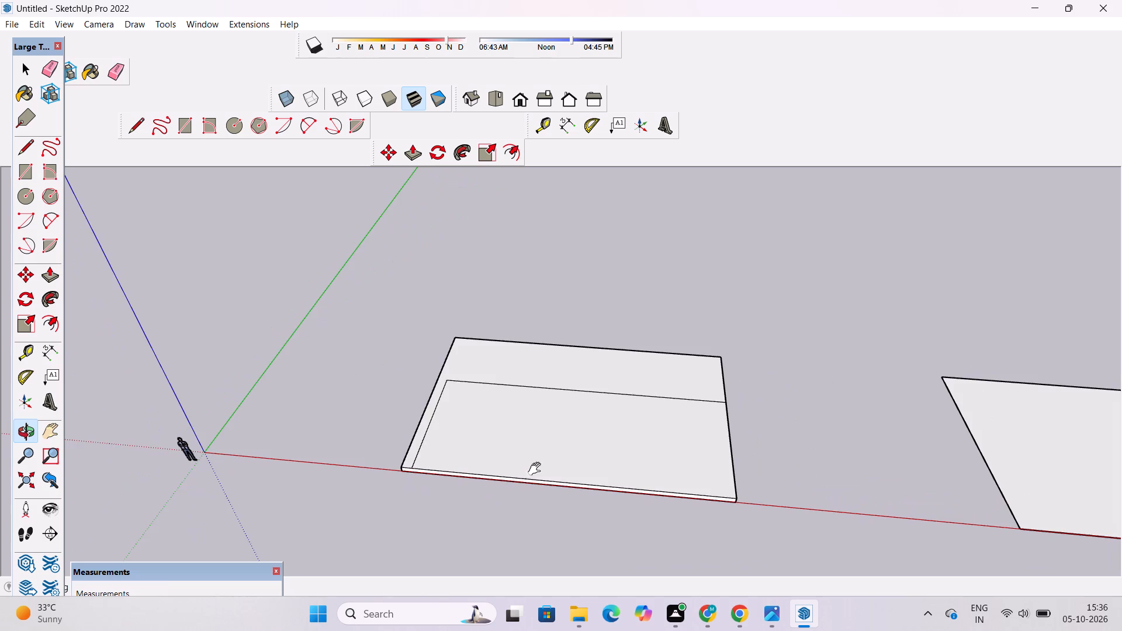
left_click_drag(537, 469, 577, 487, "shift")
left_click_drag(577, 491, 634, 532)
scroll(634, 498, "up", 2)
left_click_drag(634, 487, 583, 500, "shift")
left_click_drag(570, 514, 760, 441)
scroll(584, 486, "up", 3)
left_click_drag(585, 484, 597, 512, "shift")
left_click_drag(597, 514, 576, 485)
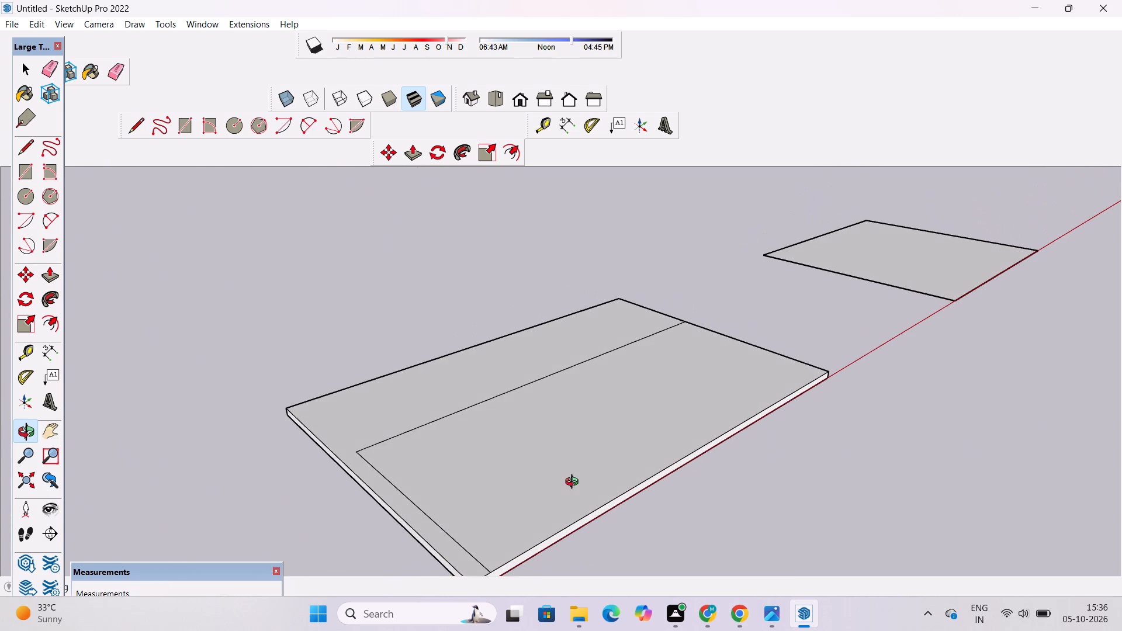
scroll(574, 483, "down", 5)
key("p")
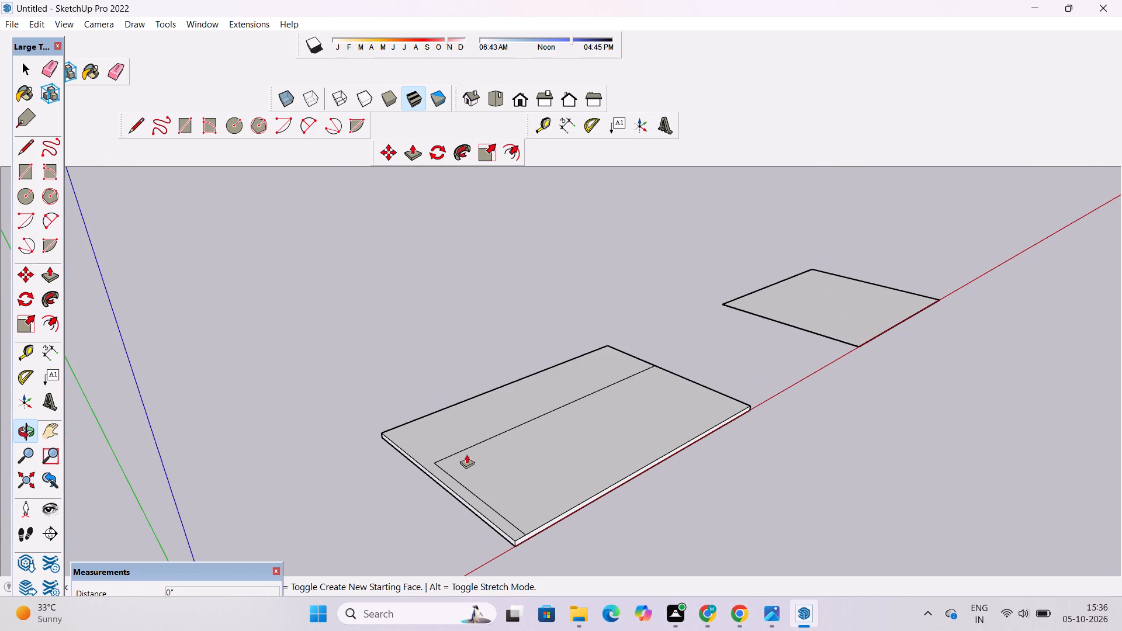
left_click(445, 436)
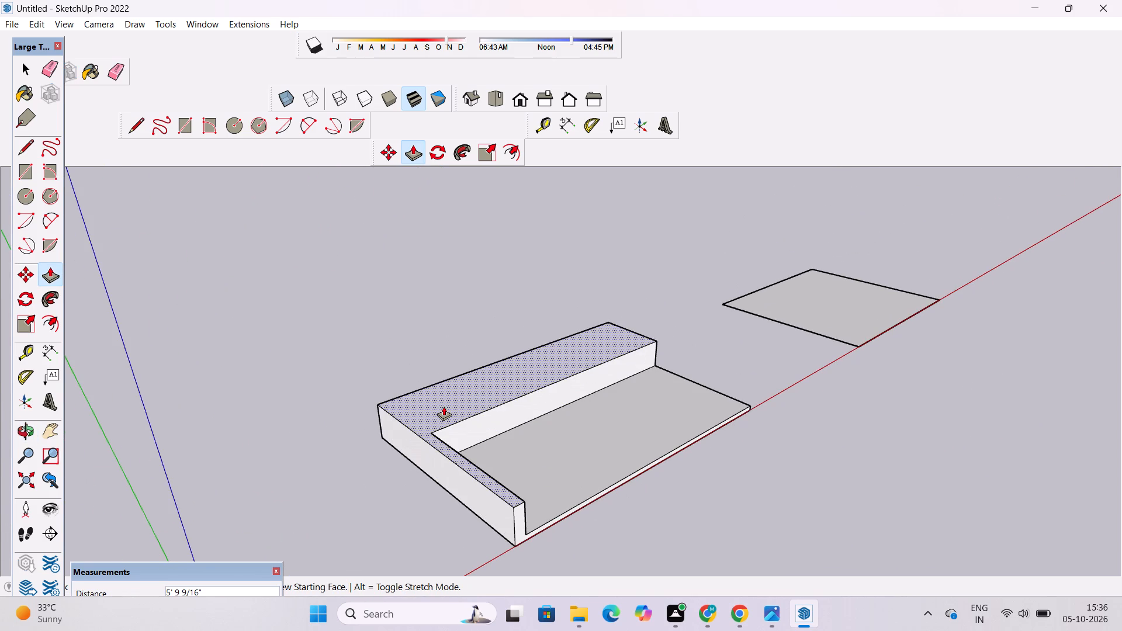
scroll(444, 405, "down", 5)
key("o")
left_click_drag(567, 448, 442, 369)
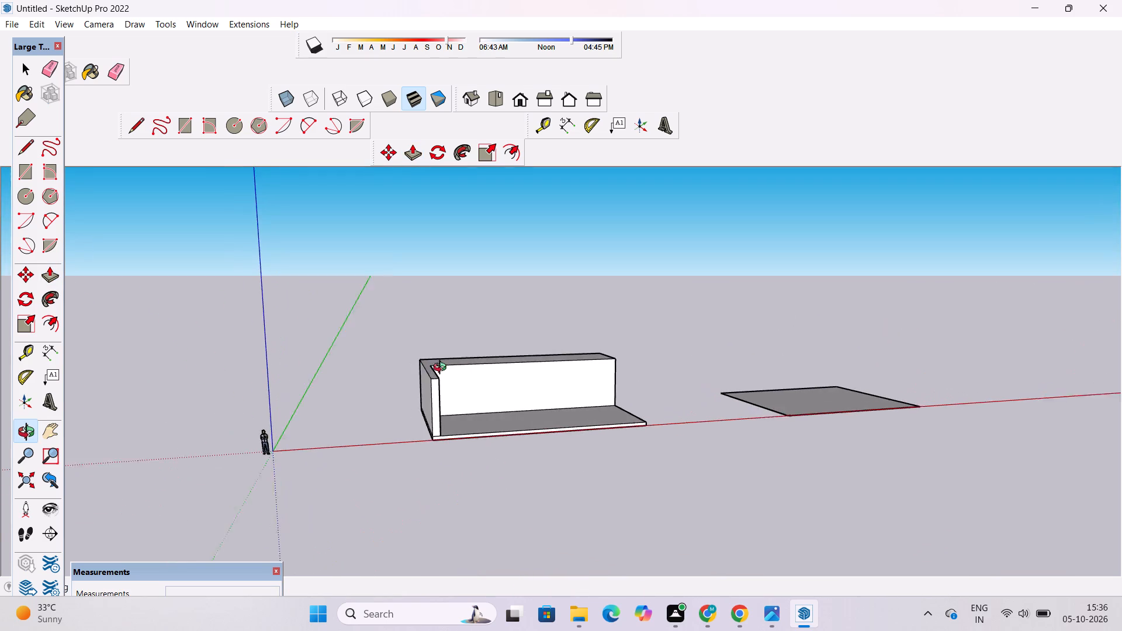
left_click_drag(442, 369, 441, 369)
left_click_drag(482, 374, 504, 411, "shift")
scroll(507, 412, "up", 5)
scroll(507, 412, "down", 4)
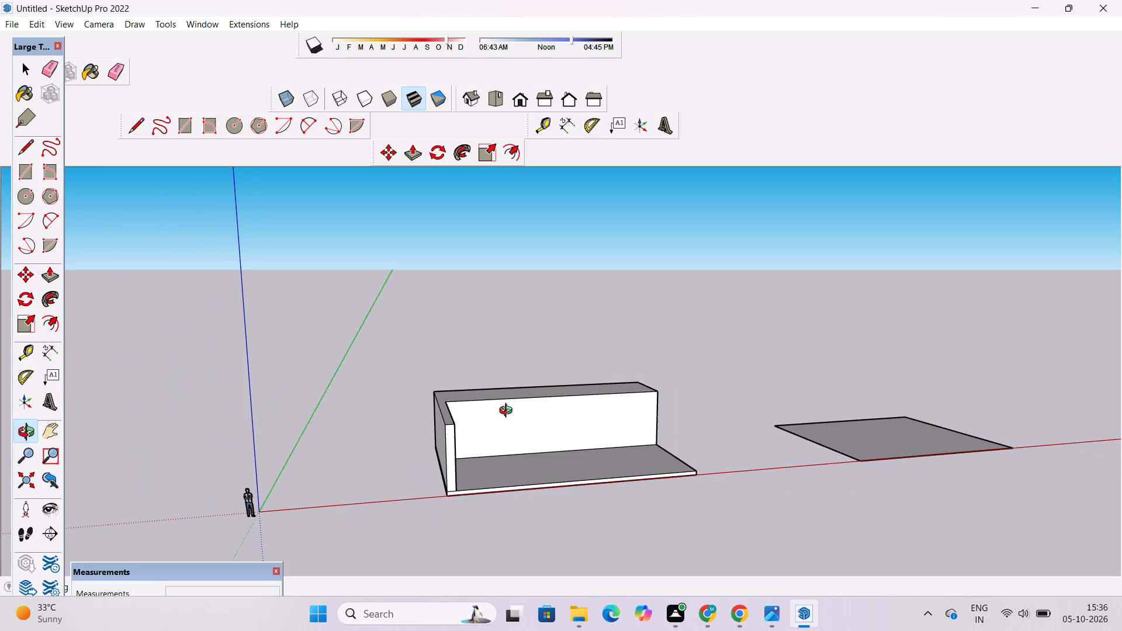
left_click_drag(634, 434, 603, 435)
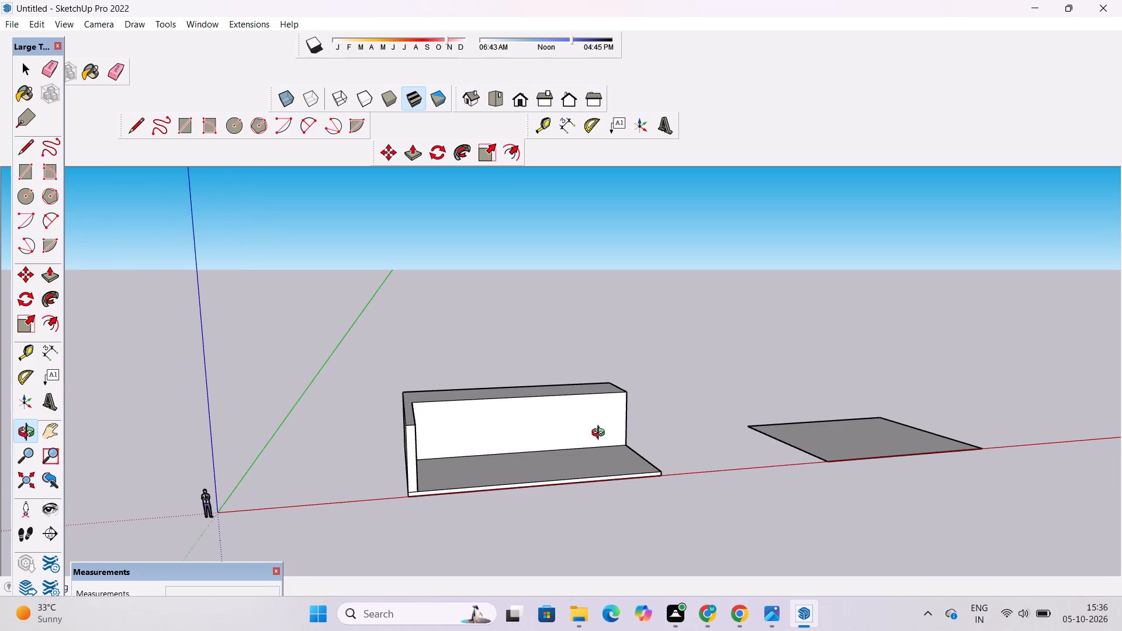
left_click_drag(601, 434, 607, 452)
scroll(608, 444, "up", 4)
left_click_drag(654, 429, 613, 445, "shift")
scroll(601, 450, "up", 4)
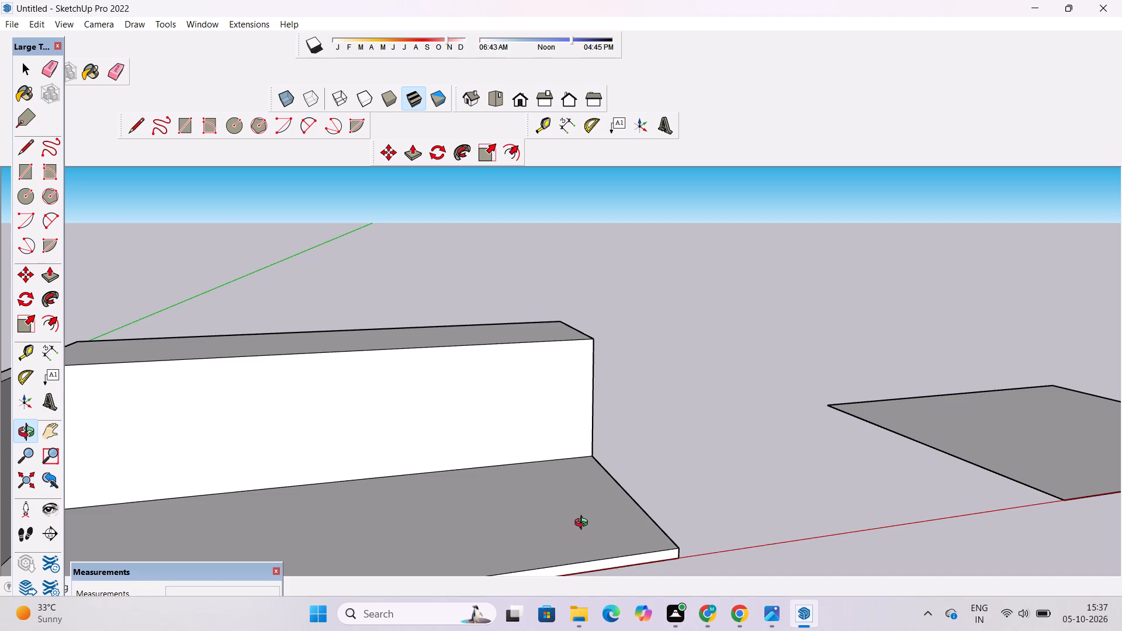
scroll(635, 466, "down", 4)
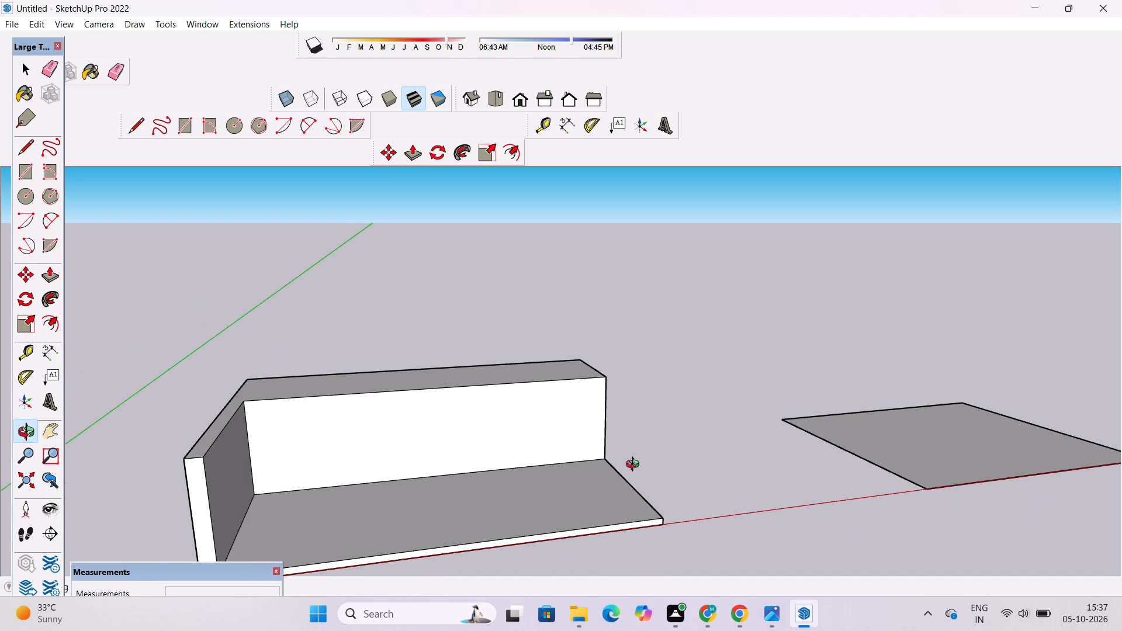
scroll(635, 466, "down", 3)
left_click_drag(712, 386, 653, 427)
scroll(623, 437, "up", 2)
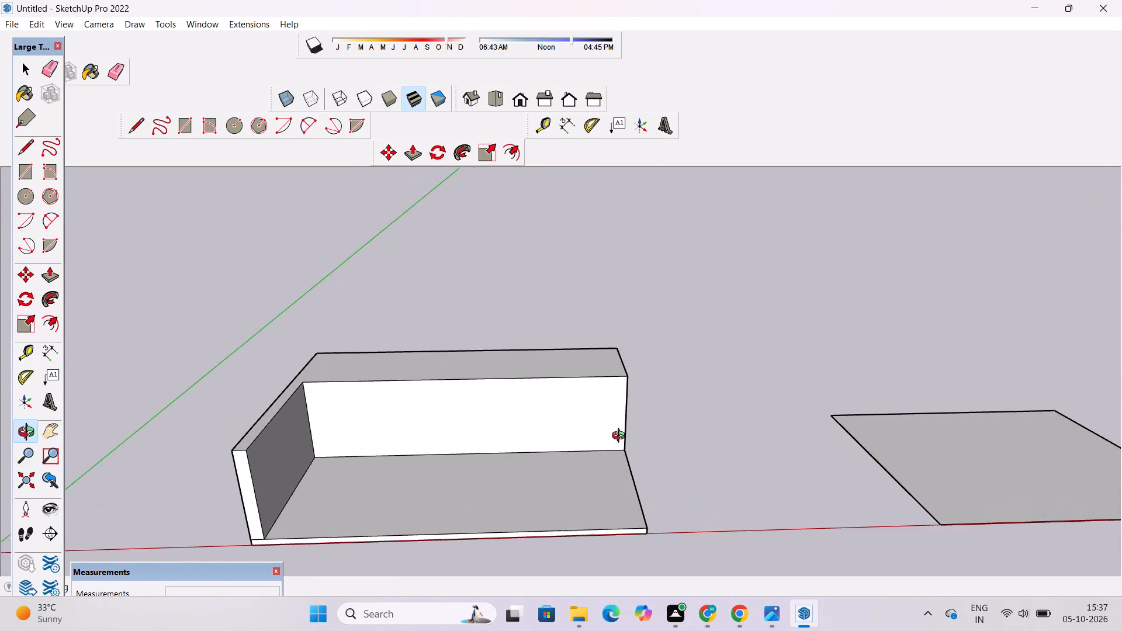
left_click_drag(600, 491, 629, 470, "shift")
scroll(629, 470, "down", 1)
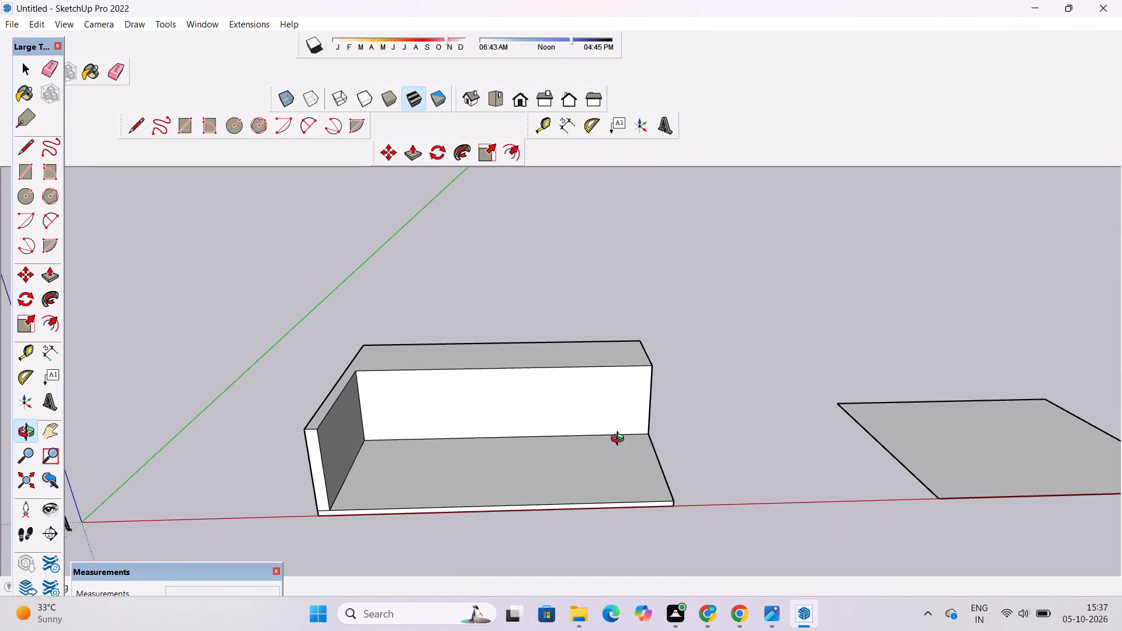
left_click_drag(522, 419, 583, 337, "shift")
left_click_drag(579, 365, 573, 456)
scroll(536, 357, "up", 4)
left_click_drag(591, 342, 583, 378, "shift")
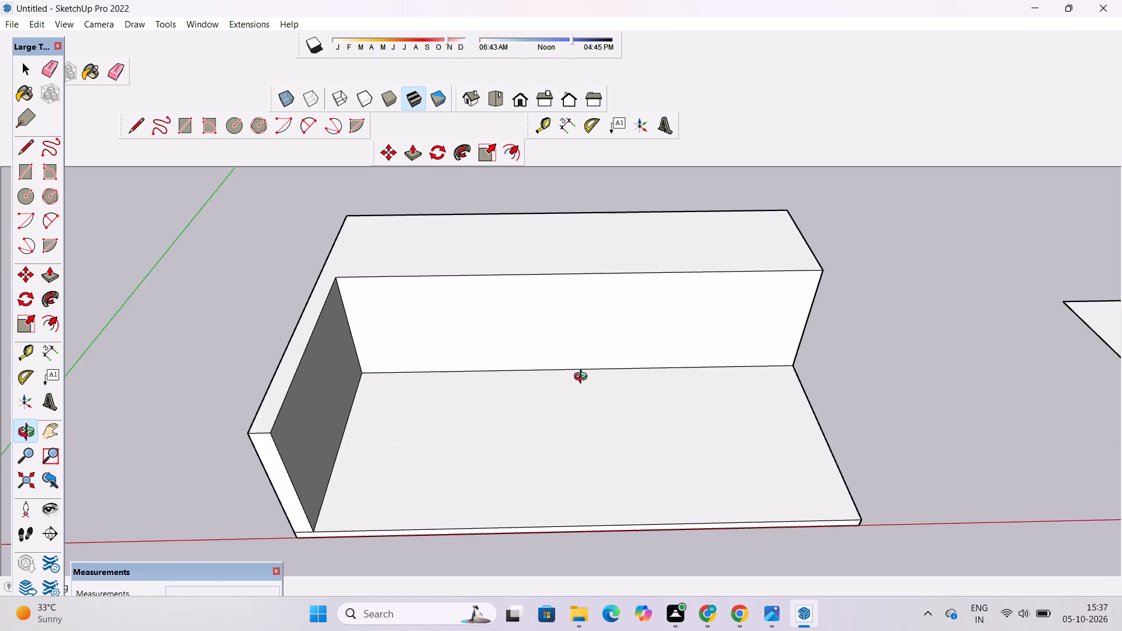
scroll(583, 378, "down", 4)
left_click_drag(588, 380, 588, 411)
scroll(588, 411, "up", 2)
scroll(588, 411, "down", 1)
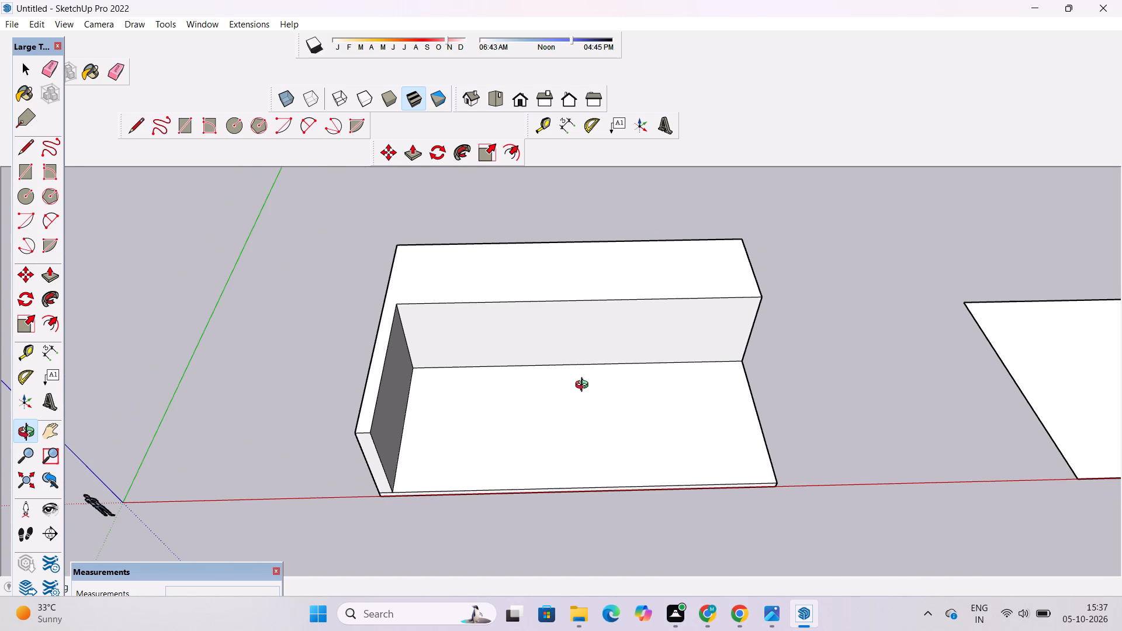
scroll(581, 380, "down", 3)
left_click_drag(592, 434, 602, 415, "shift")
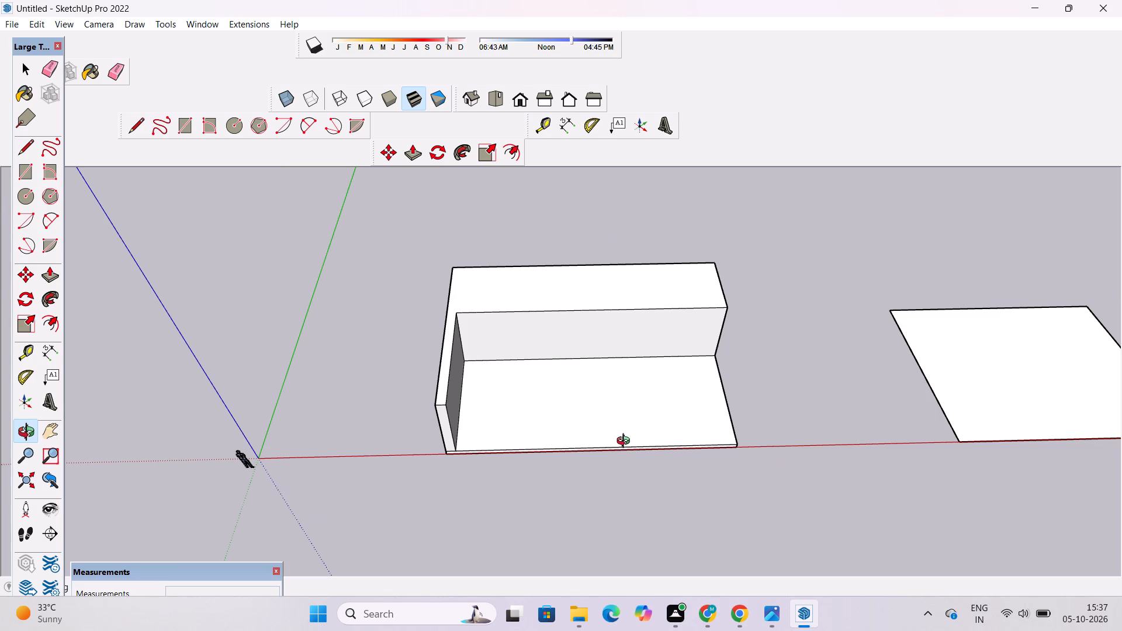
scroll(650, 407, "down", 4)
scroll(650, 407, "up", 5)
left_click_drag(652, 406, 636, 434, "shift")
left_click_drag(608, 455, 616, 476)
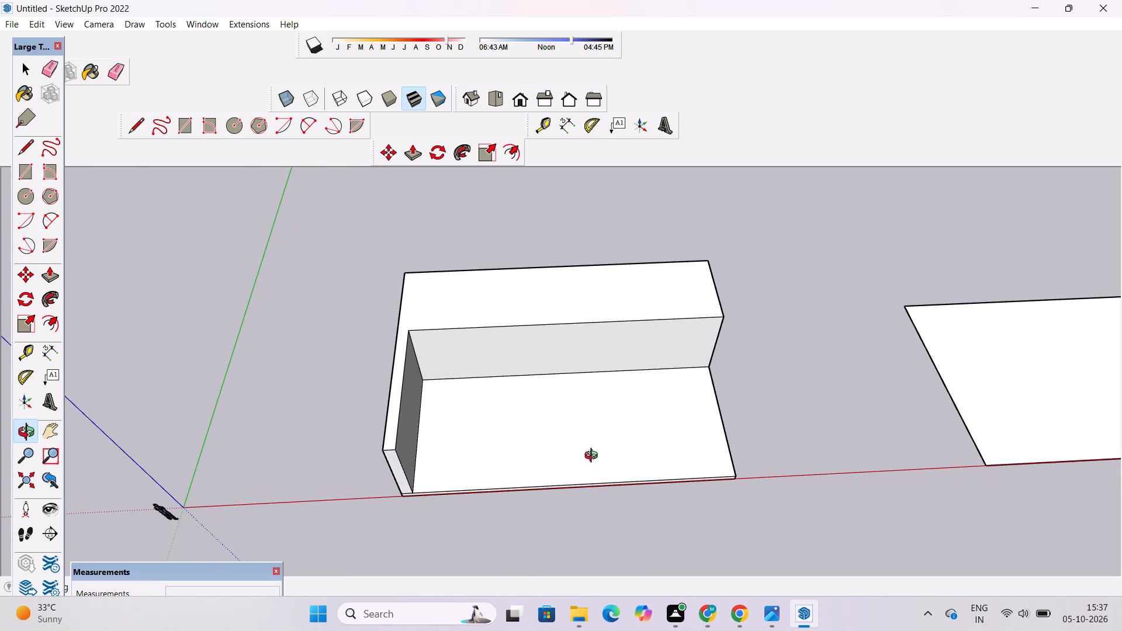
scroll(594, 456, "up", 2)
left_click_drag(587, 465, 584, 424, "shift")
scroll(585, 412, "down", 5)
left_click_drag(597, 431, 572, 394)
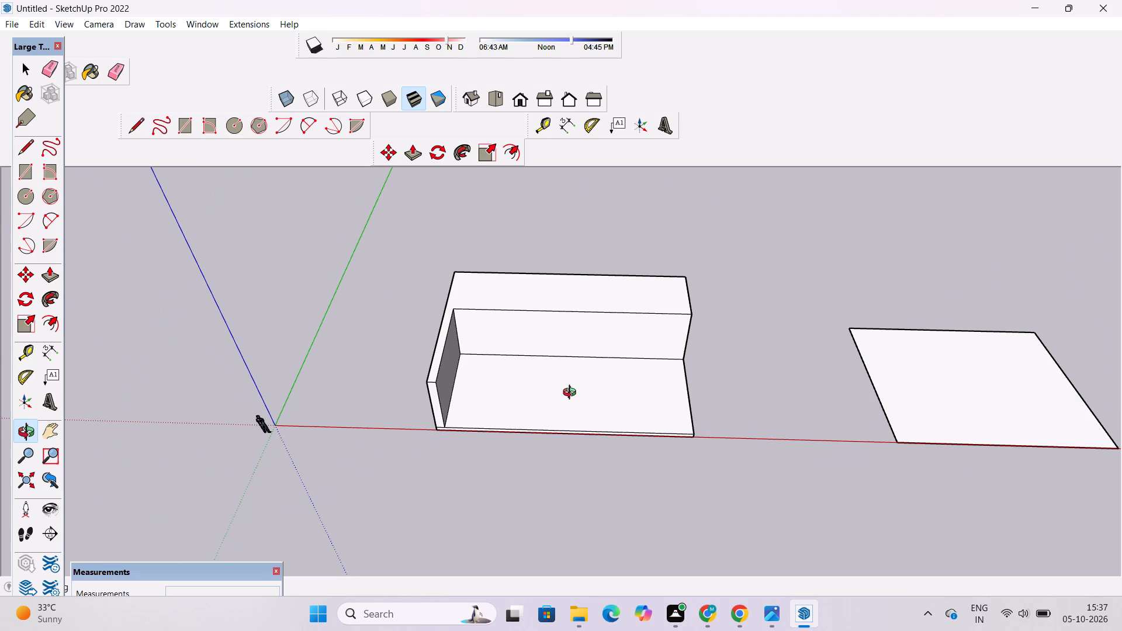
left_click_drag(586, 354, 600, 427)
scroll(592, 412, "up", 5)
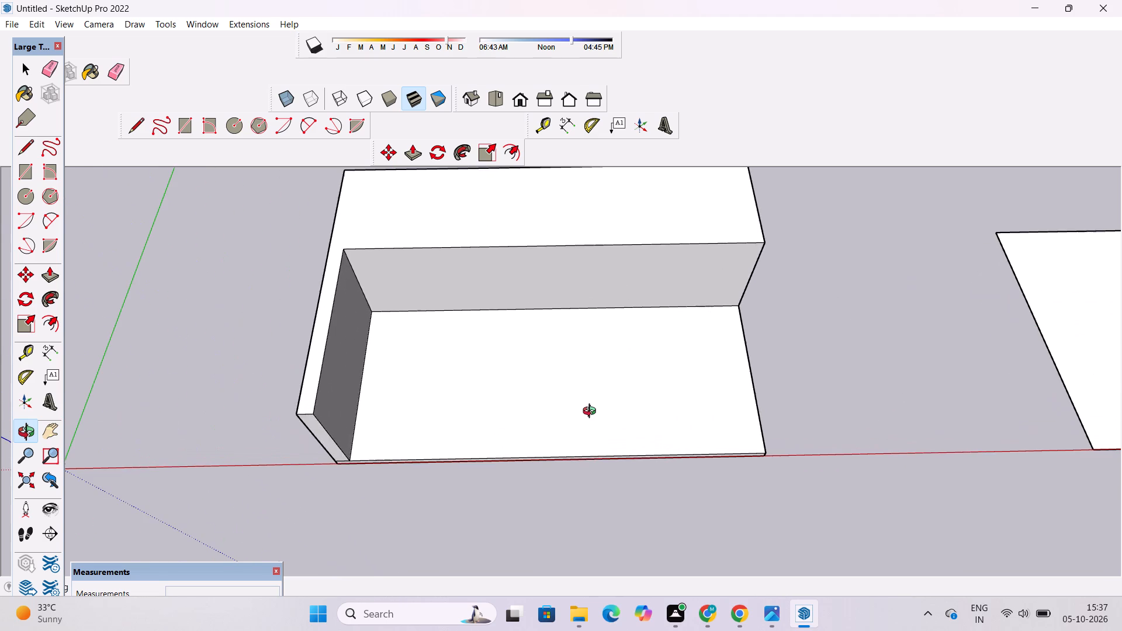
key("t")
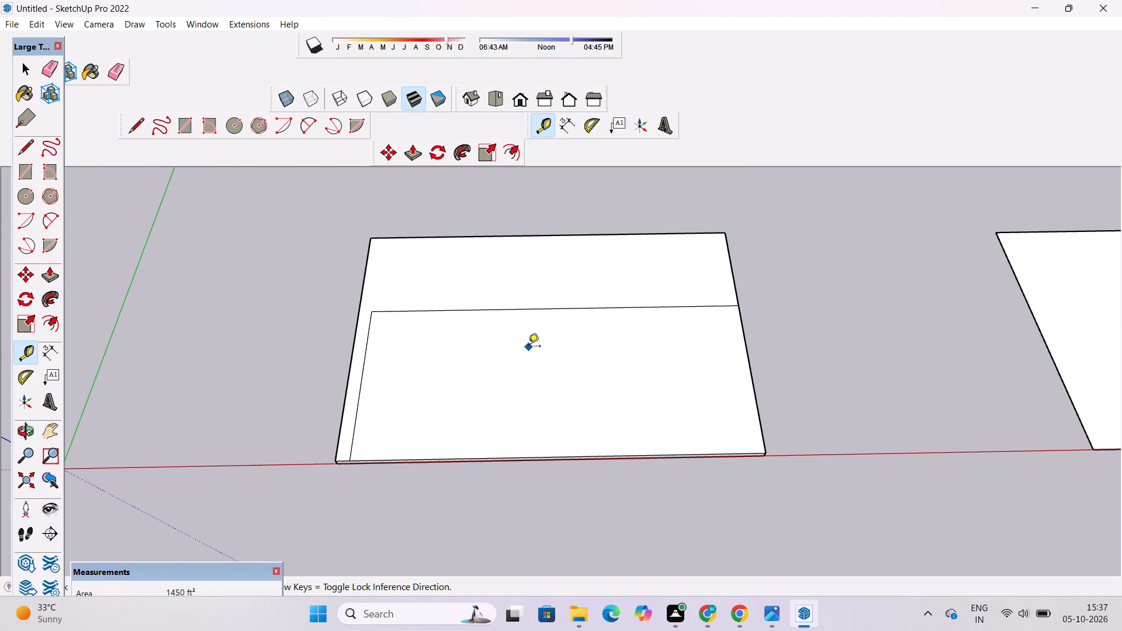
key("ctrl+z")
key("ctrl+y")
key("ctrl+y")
Push/Pull the L-shaped strip on the slab's top face upward by 20'.
key("space")
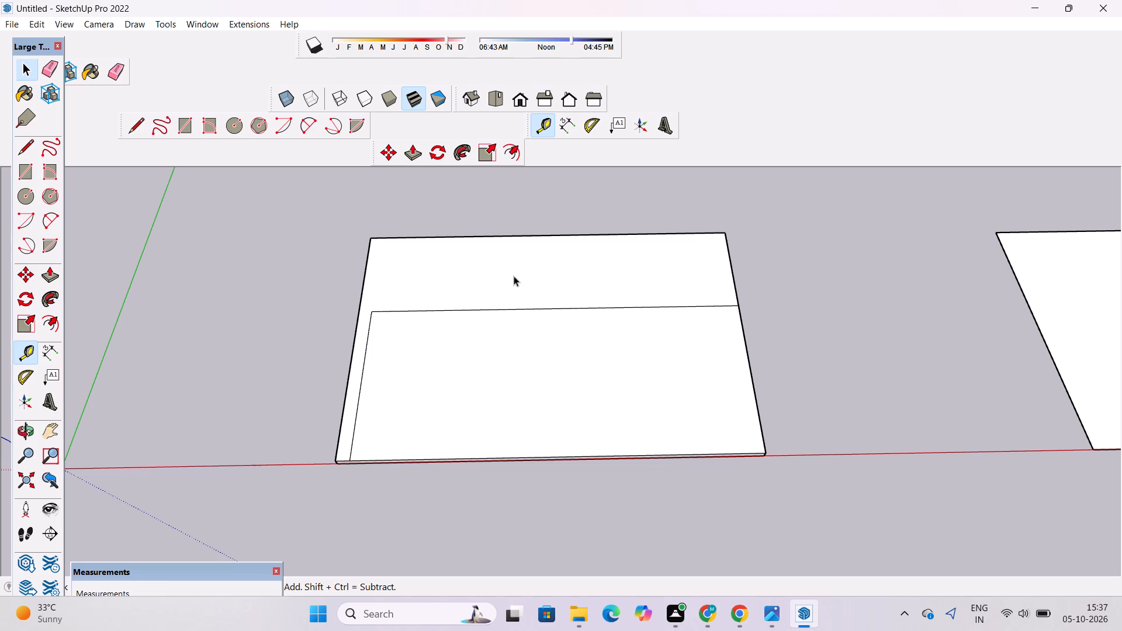
left_click(514, 277)
key("o")
left_click_drag(473, 366, 710, 226)
scroll(555, 390, "down", 5)
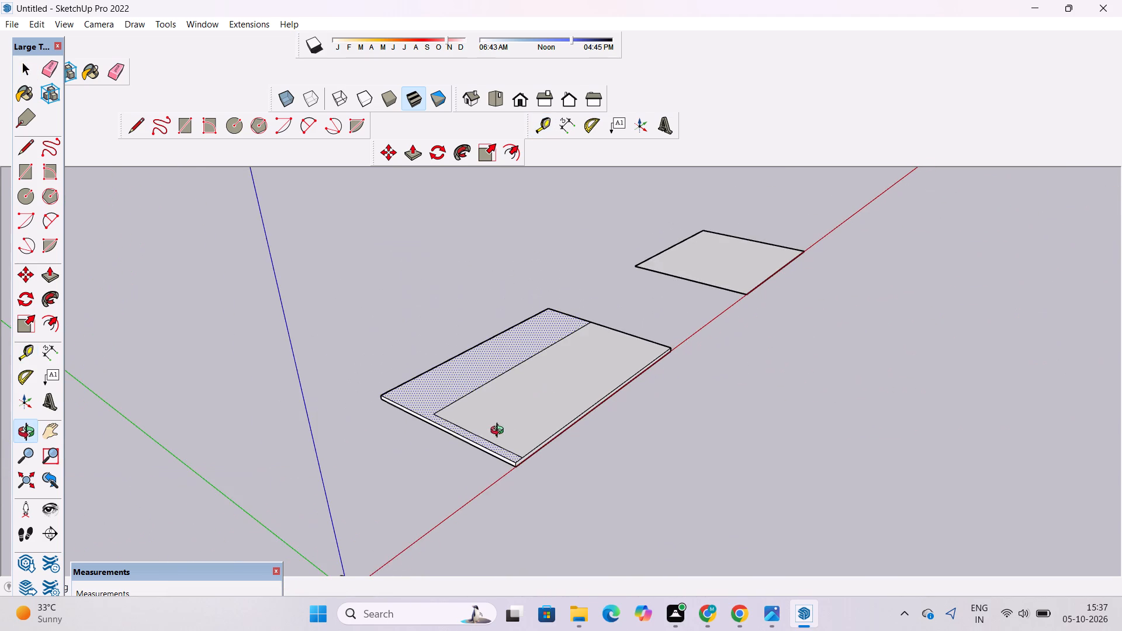
left_click_drag(493, 437, 507, 387, "shift")
scroll(473, 385, "up", 4)
key("p")
left_click(426, 339)
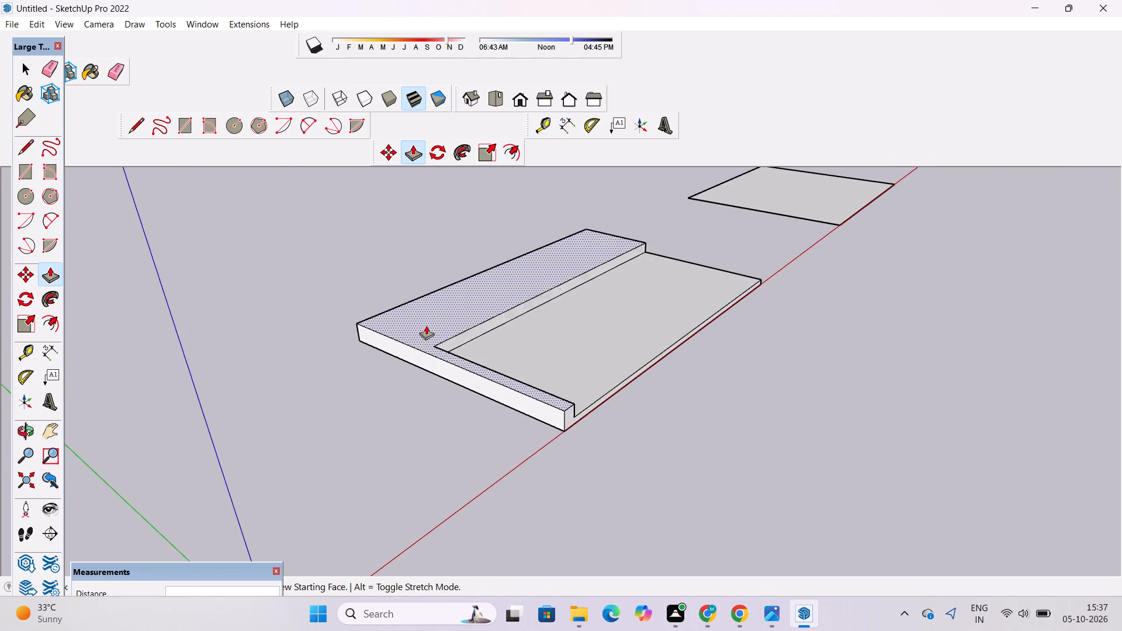
type("20'")
key("Return")
Examine the raised L-shaped volume and the open floor area in front of it from several angles.
key("o")
scroll(545, 255, "down", 7)
left_click_drag(777, 283, 515, 282)
scroll(566, 290, "up", 3)
left_click_drag(595, 293, 467, 260)
scroll(440, 262, "up", 2)
scroll(490, 264, "down", 3)
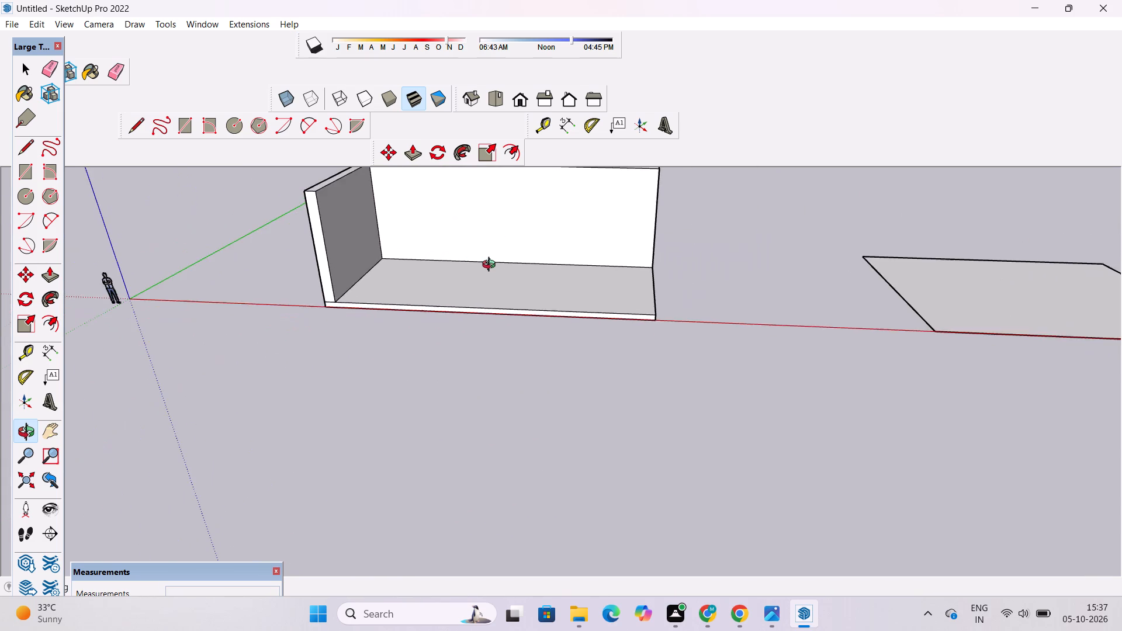
left_click_drag(491, 273, 501, 315, "shift")
scroll(511, 237, "up", 3)
left_click_drag(552, 294, 591, 299)
scroll(510, 288, "up", 1)
left_click_drag(507, 308, 507, 303, "shift")
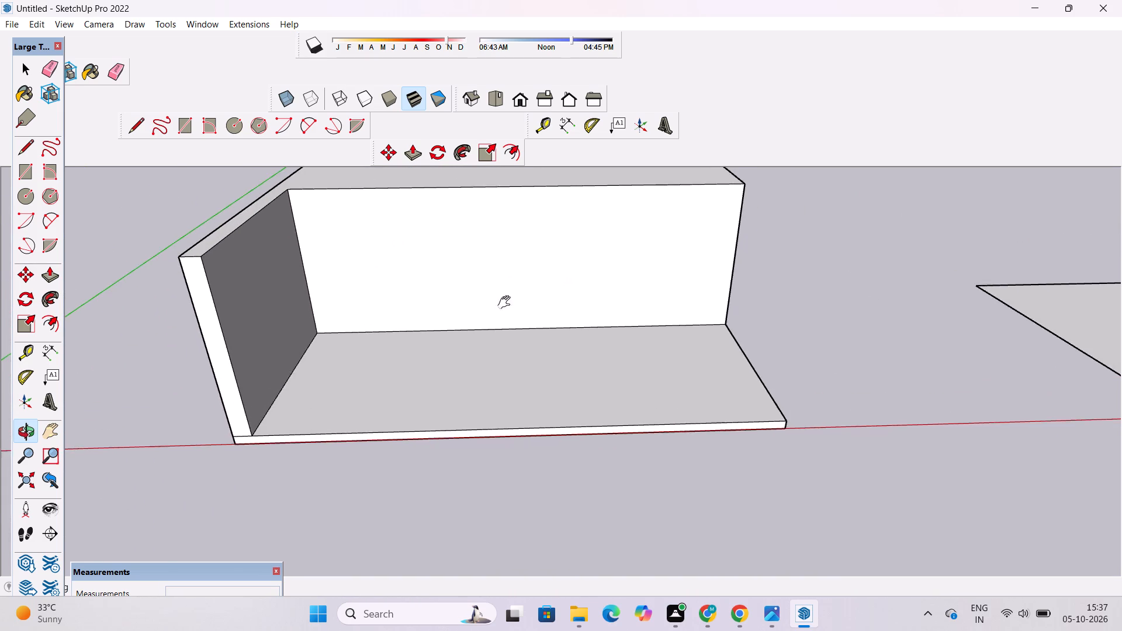
left_click_drag(507, 303, 504, 267, "shift")
scroll(511, 283, "down", 4)
left_click_drag(514, 331, 570, 393)
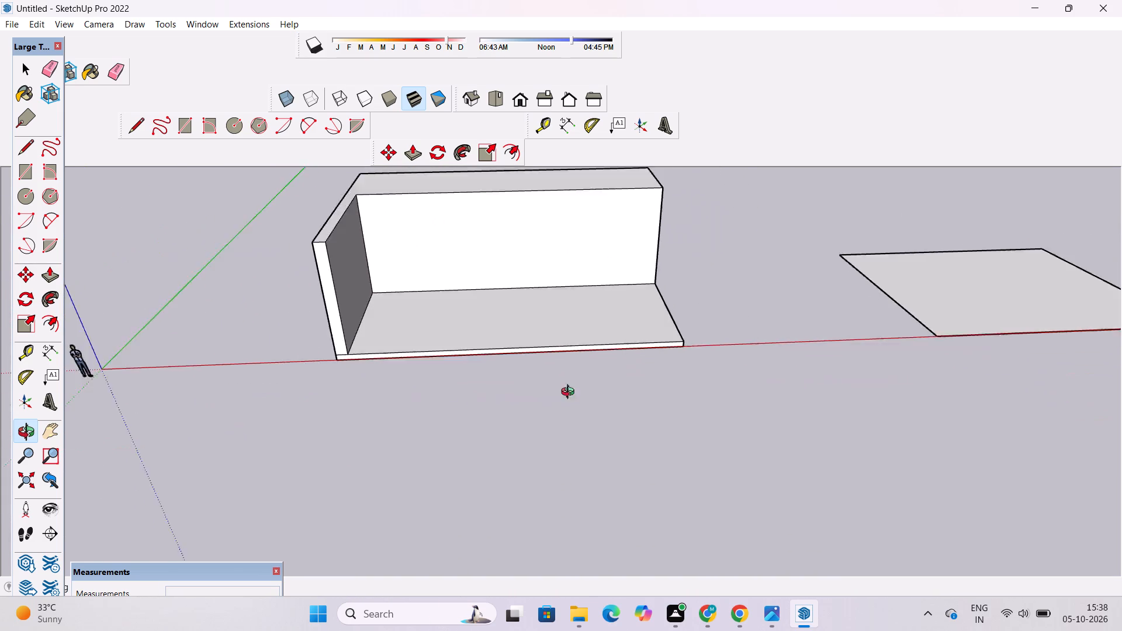
left_click_drag(570, 393, 620, 473)
scroll(562, 409, "up", 3)
left_click_drag(595, 379, 781, 279, "shift")
scroll(596, 319, "down", 5)
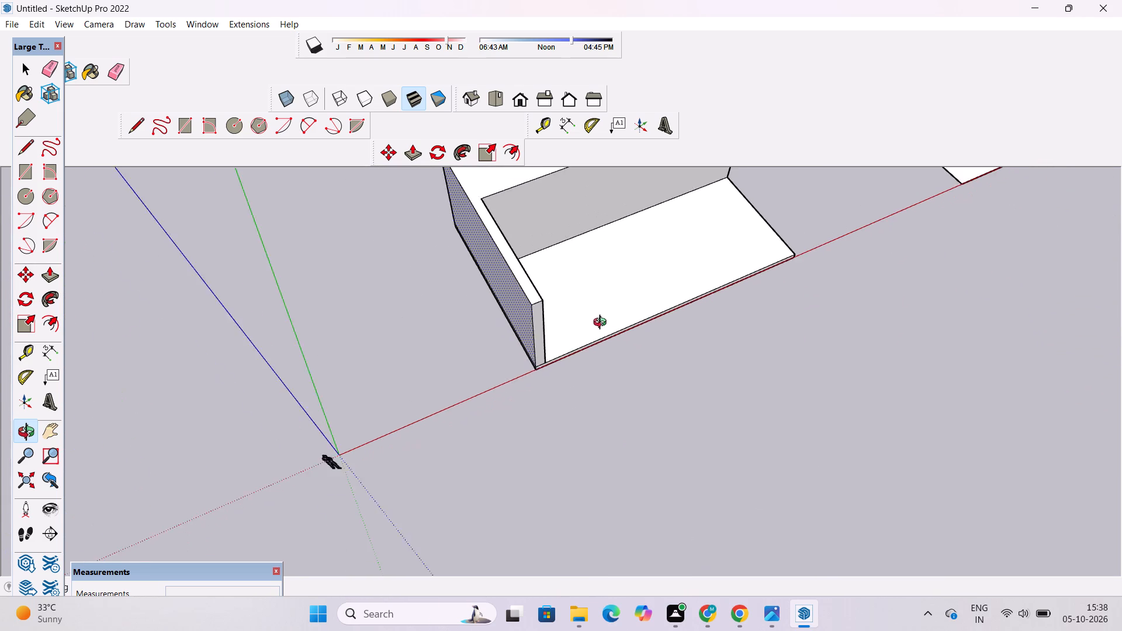
left_click_drag(707, 313, 585, 364, "shift")
scroll(508, 254, "up", 2)
left_click_drag(528, 310, 473, 308)
scroll(472, 308, "up", 3)
left_click_drag(472, 308, 389, 332, "shift")
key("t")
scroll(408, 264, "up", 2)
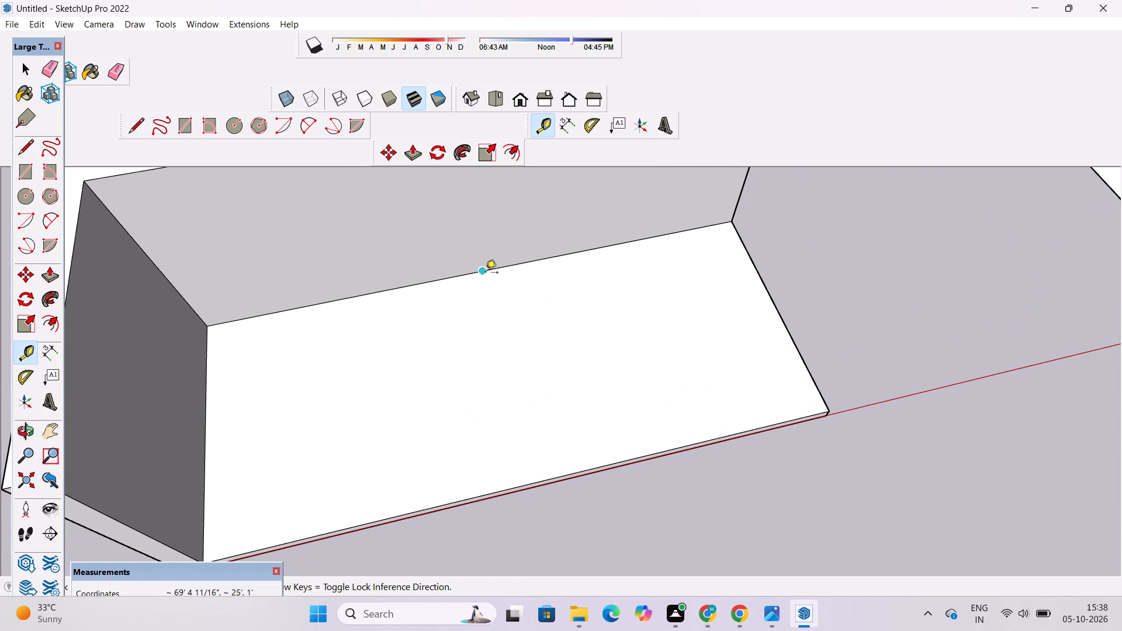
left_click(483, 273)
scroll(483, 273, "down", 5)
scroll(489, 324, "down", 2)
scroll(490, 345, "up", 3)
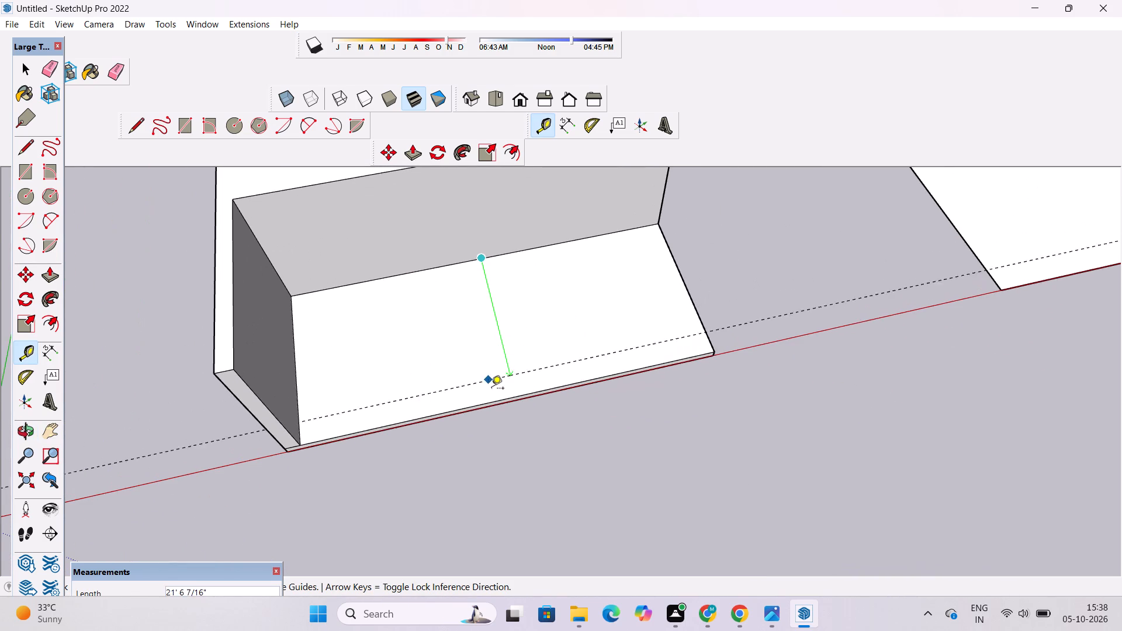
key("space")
Place a guide line on the slab's top face, parallel to its front edge and 4' inward from it.
type("t")
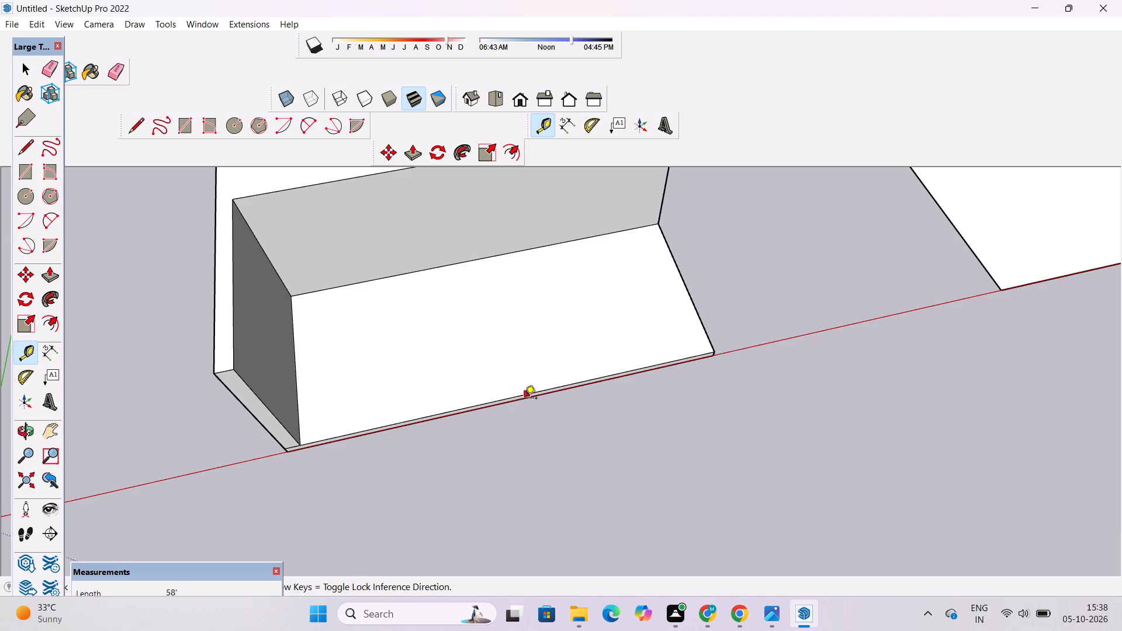
left_click(515, 397)
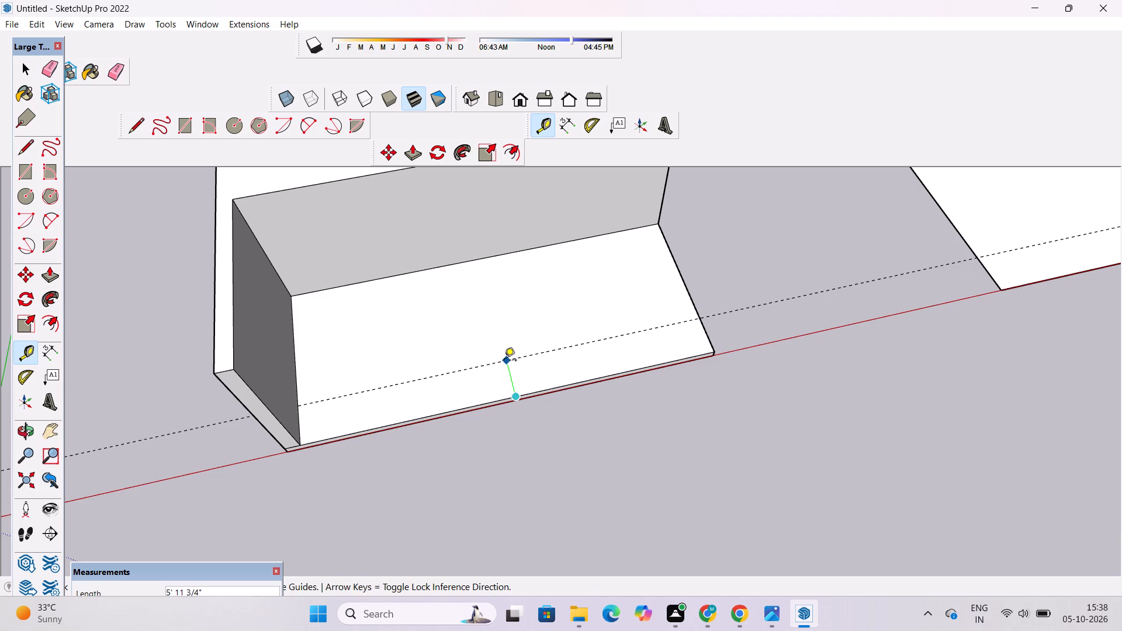
scroll(503, 369, "up", 2)
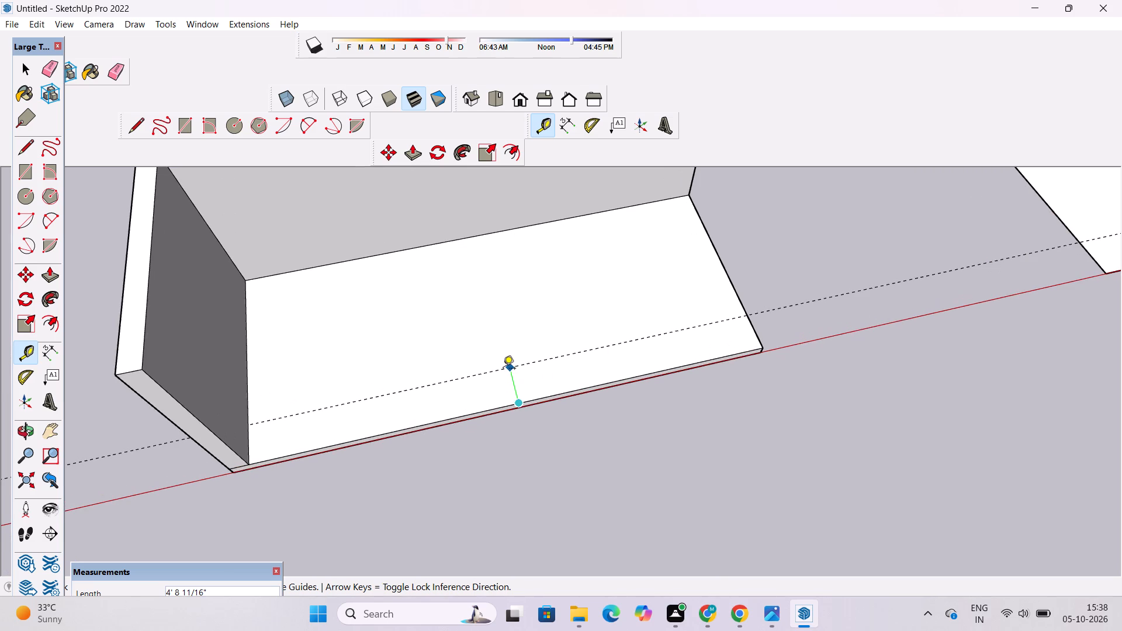
type("4'")
key("Return")
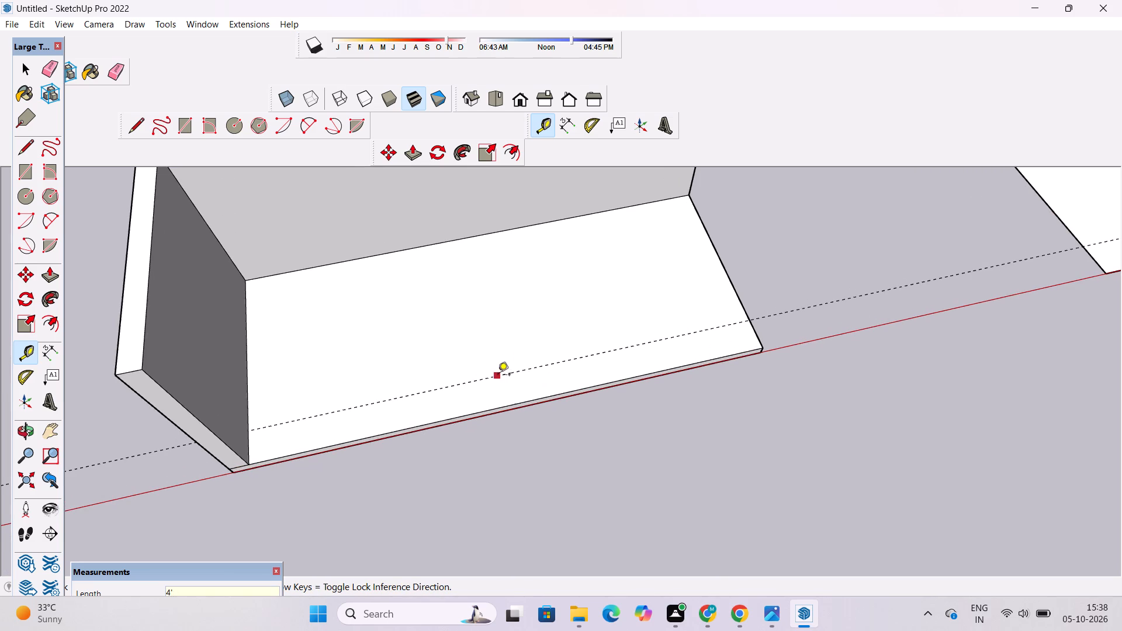
Place a second parallel guide line 1.5' further inward from the 4' guide on the slab.
left_click(500, 376)
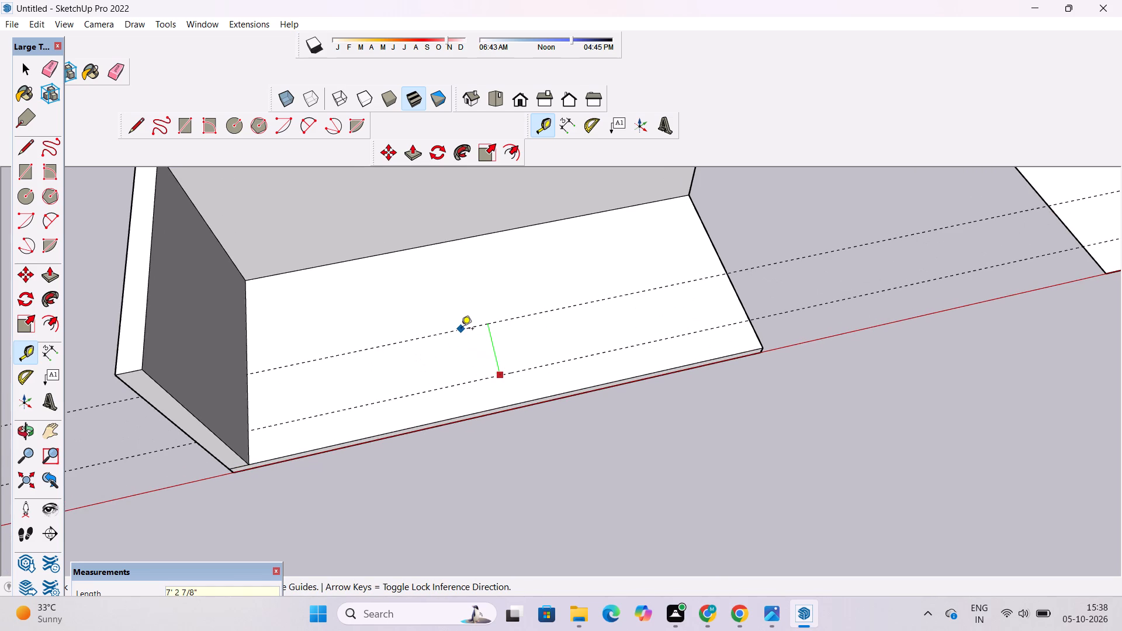
type("1.5'")
key("Return")
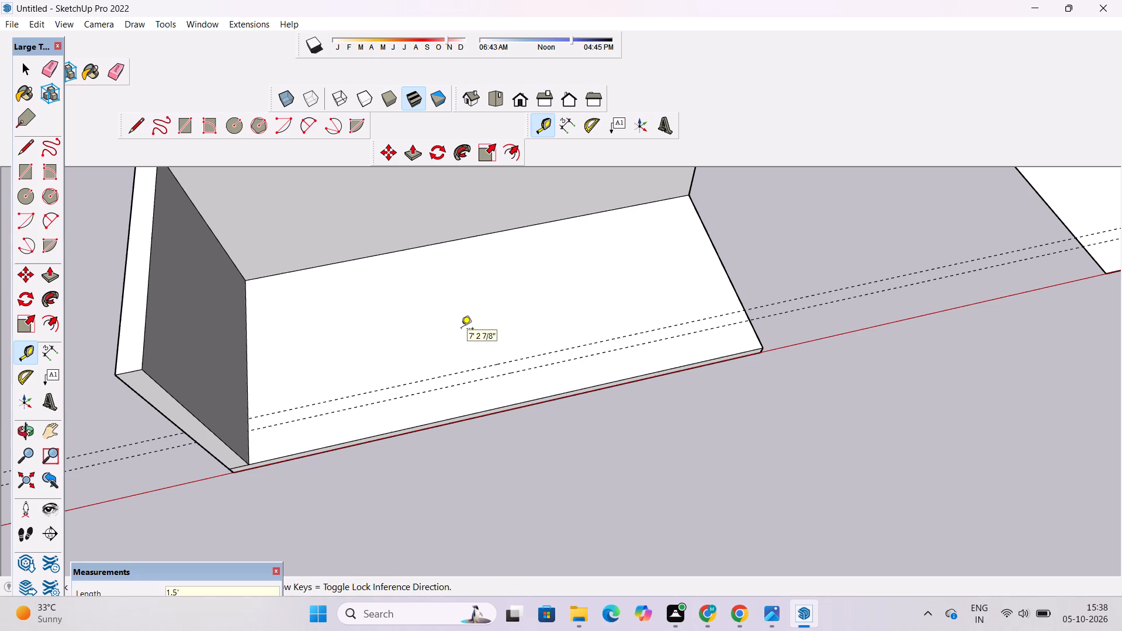
Draw a 1' 6" by 58' rectangle between the two guides, from the side wall to the slab's opposite edge.
scroll(415, 356, "down", 8)
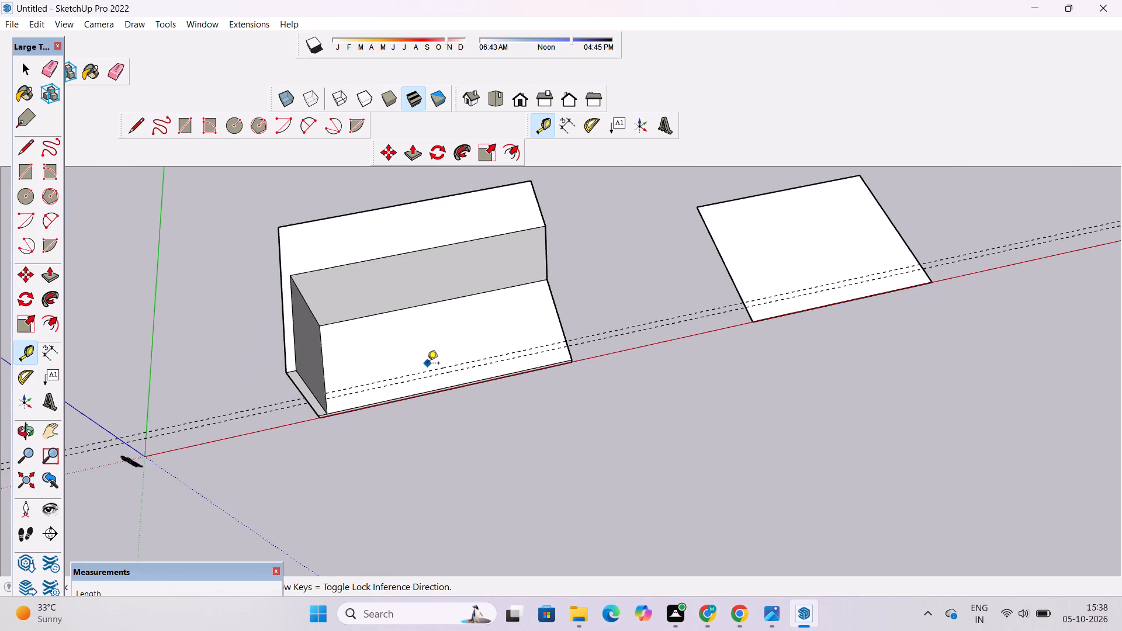
scroll(427, 364, "down", 5)
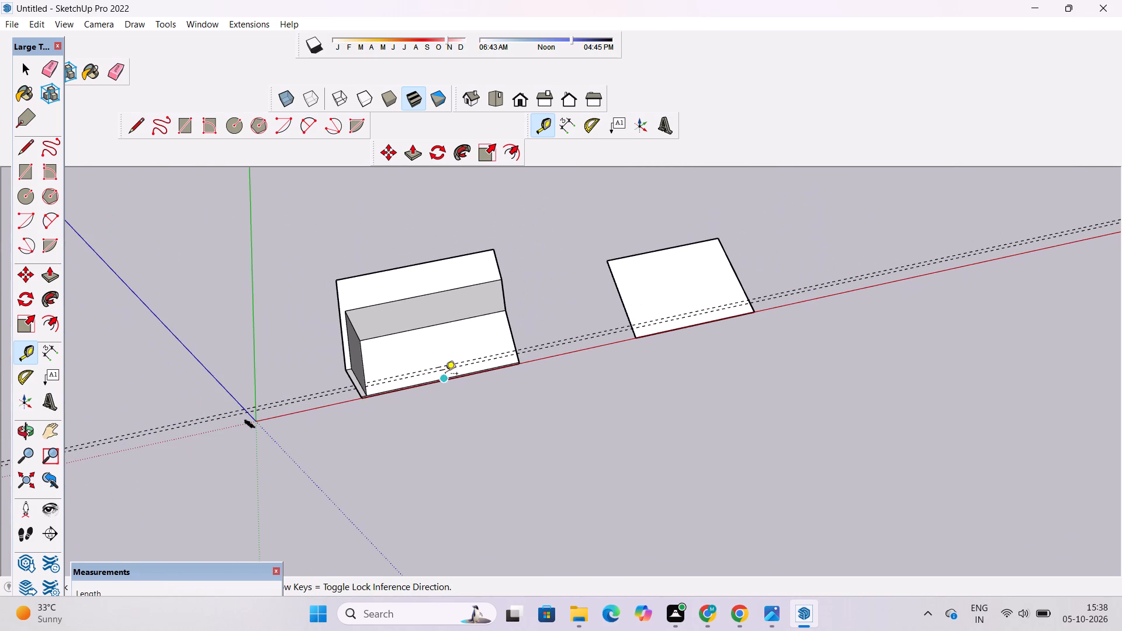
scroll(437, 365, "up", 5)
scroll(388, 379, "up", 3)
key("r")
scroll(321, 376, "up", 6)
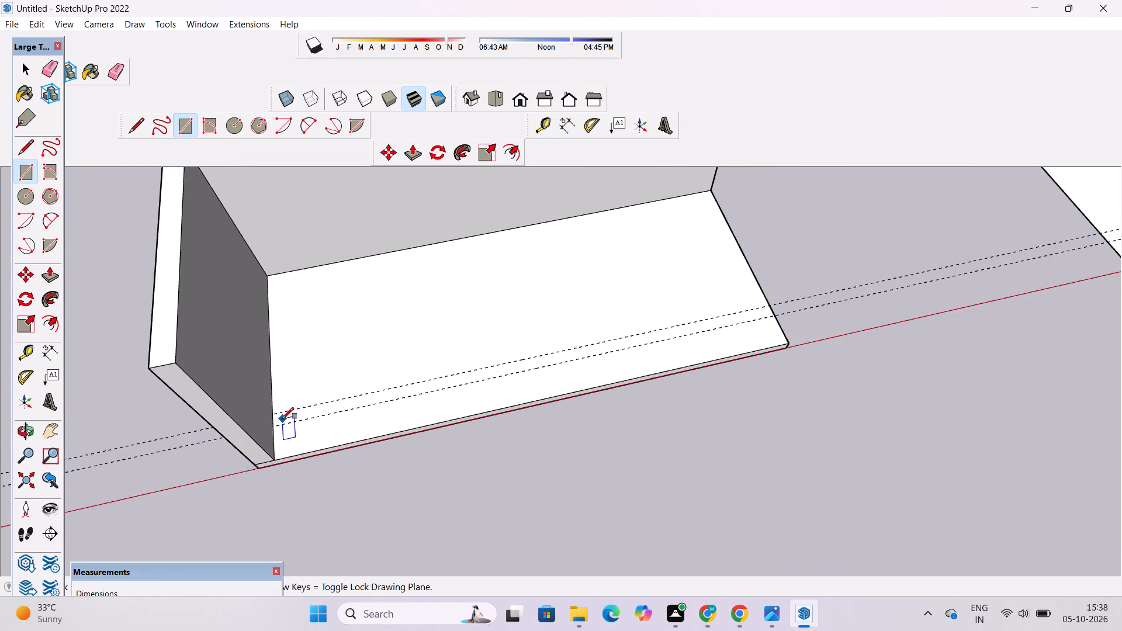
scroll(282, 419, "up", 2)
left_click(268, 411)
scroll(268, 426, "down", 5)
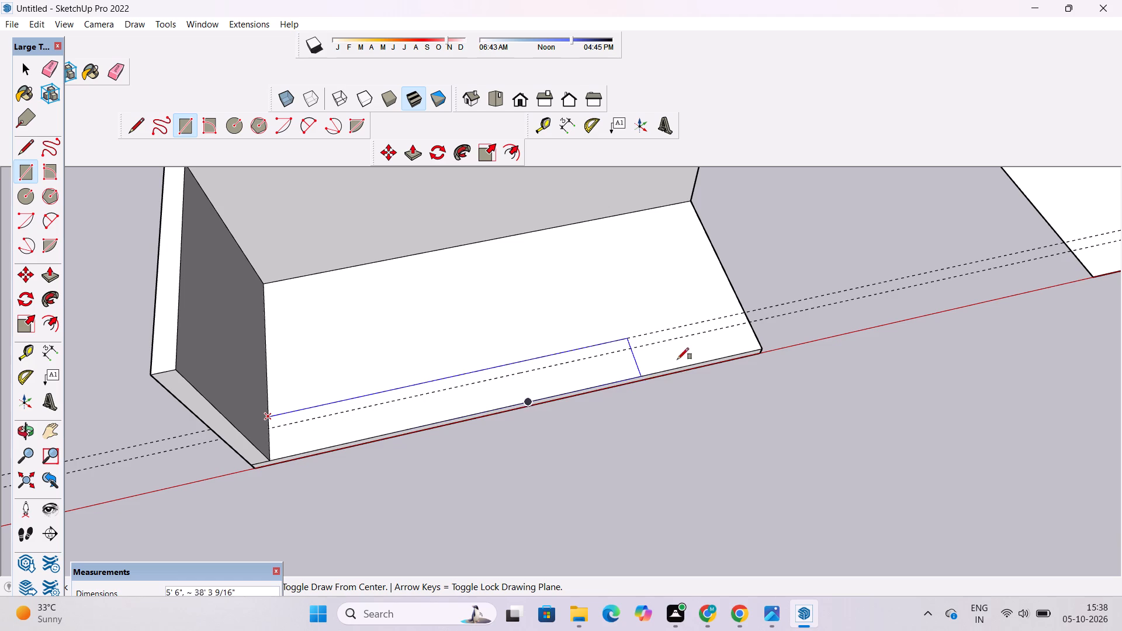
left_click(749, 322)
Erase the two guide lines running along the slab's front.
key("e")
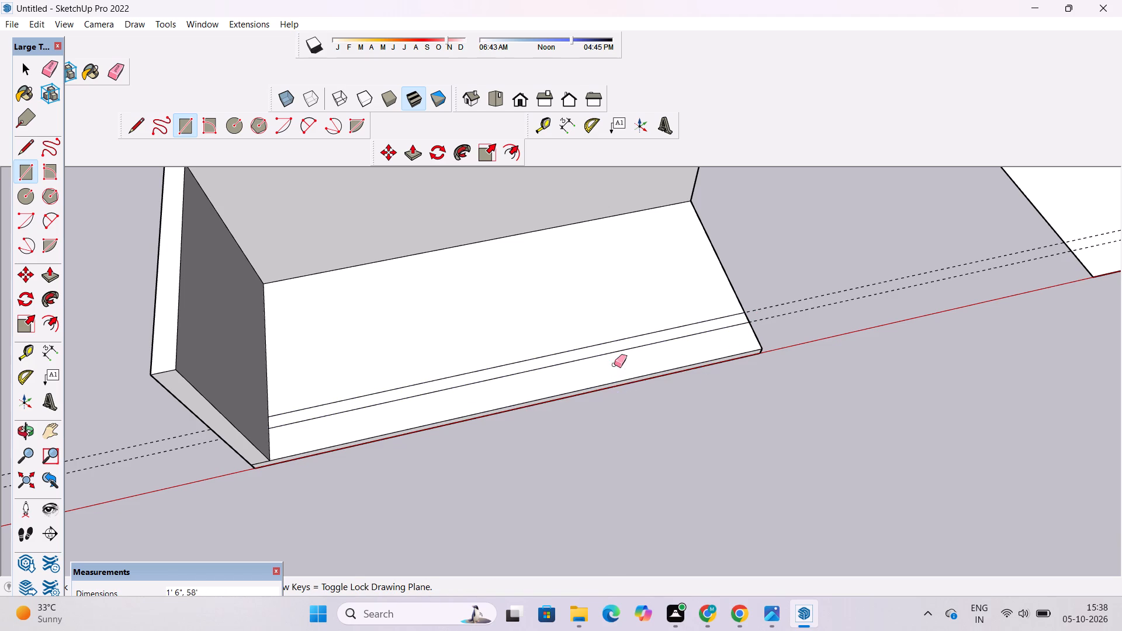
left_click_drag(815, 275, 815, 310)
Examine the raised volume and the narrow strip drawn along the slab's front from several angles.
key("o")
scroll(697, 353, "down", 6)
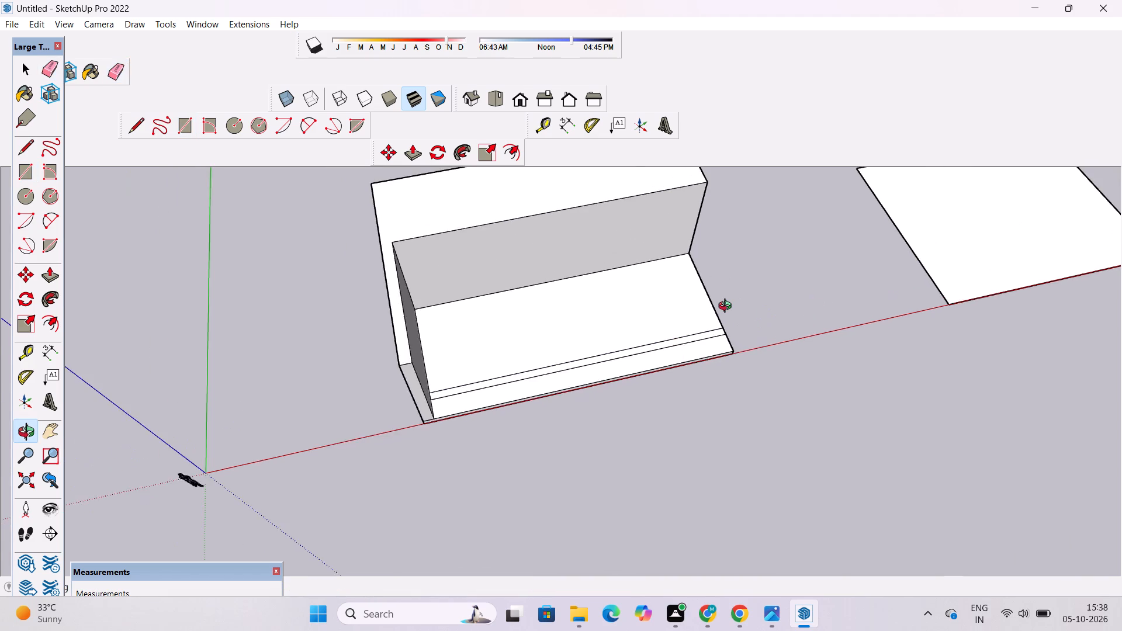
scroll(728, 307, "up", 5)
left_click_drag(729, 311, 702, 365, "shift")
left_click_drag(698, 377, 624, 314)
scroll(467, 371, "down", 5)
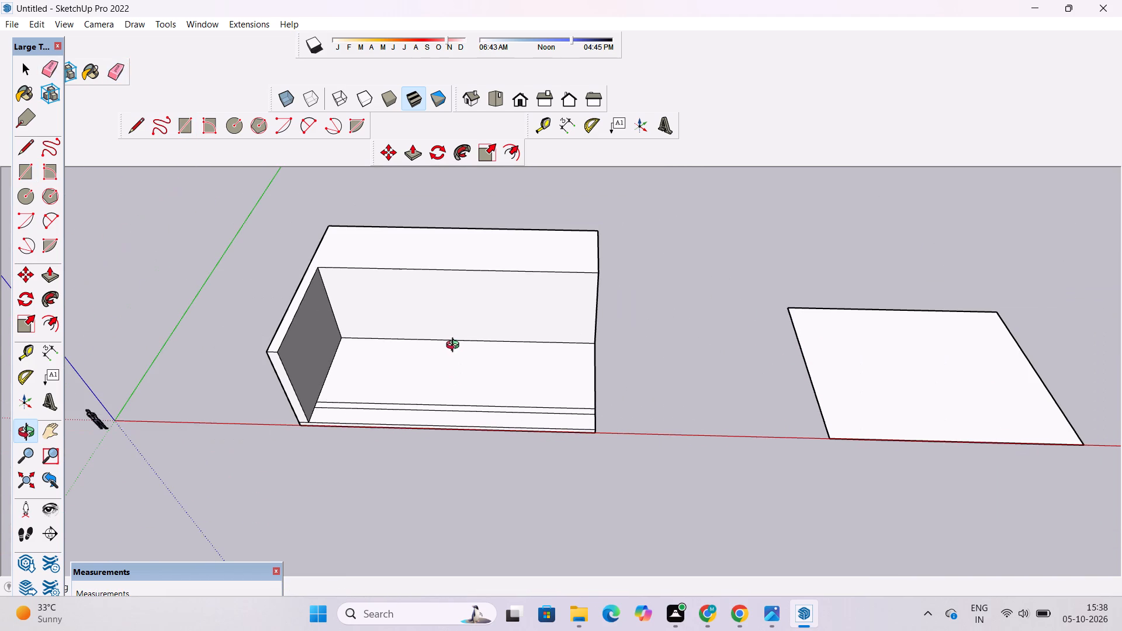
left_click_drag(472, 306, 470, 334, "shift")
scroll(470, 334, "up", 2)
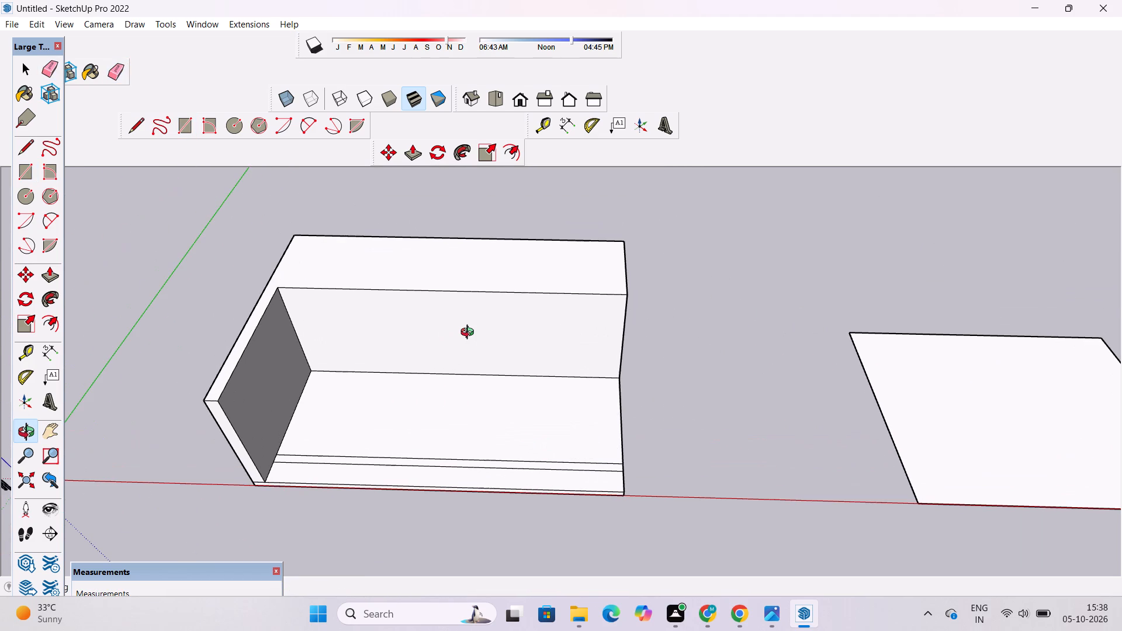
scroll(534, 346, "down", 3)
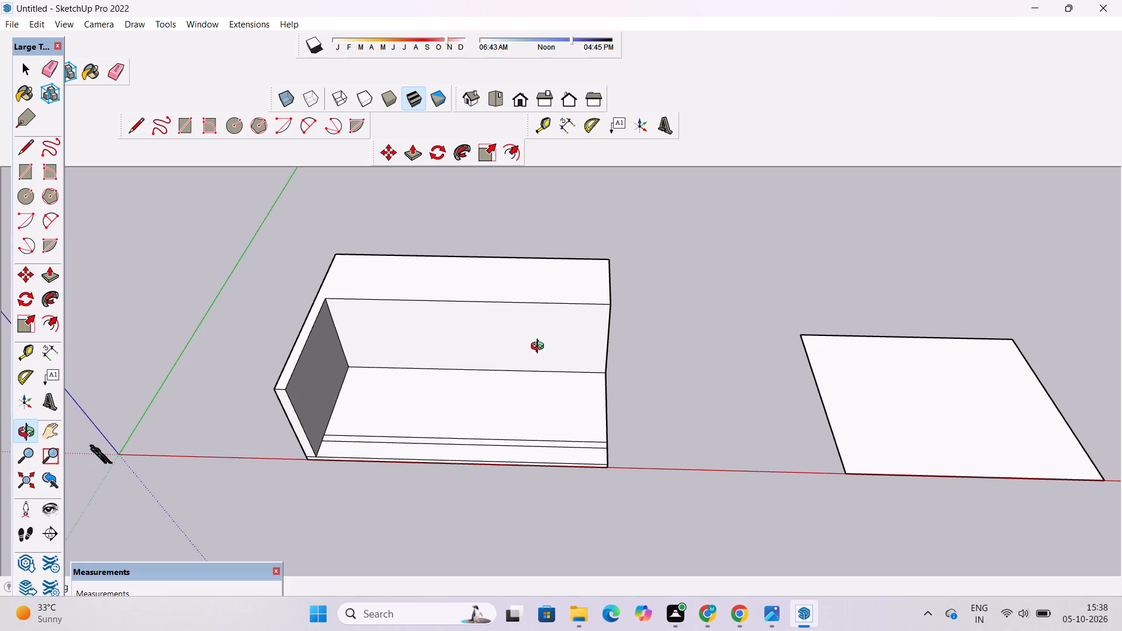
scroll(483, 391, "up", 2)
left_click(445, 414, "shift")
left_click_drag(453, 438, 458, 445)
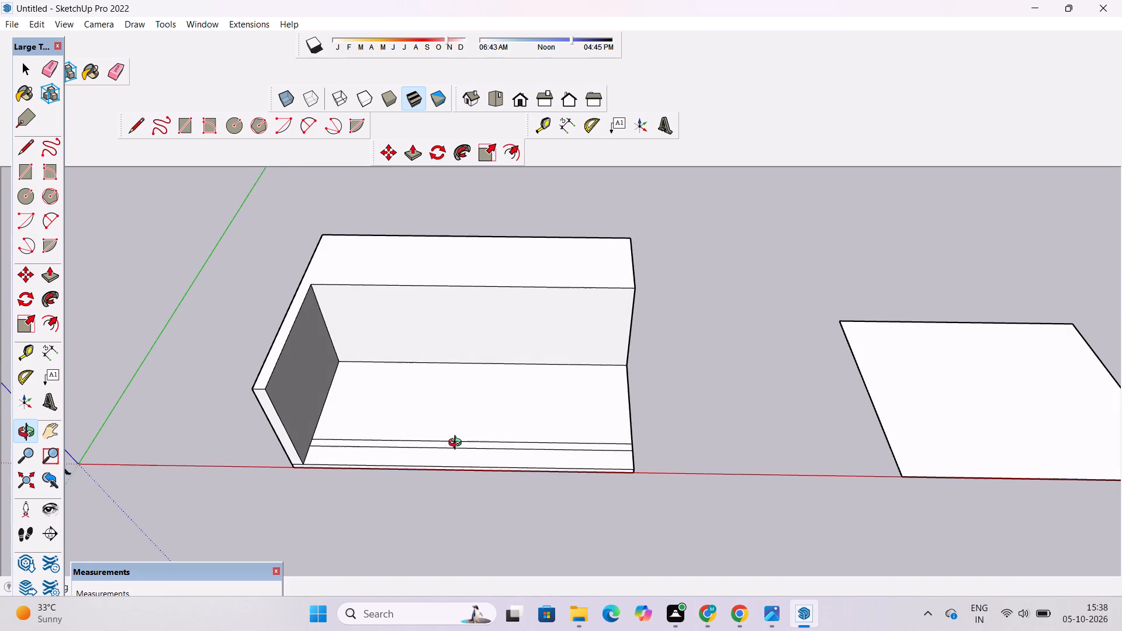
left_click_drag(458, 445, 465, 429, "shift")
left_click_drag(465, 429, 470, 489)
scroll(454, 466, "up", 4)
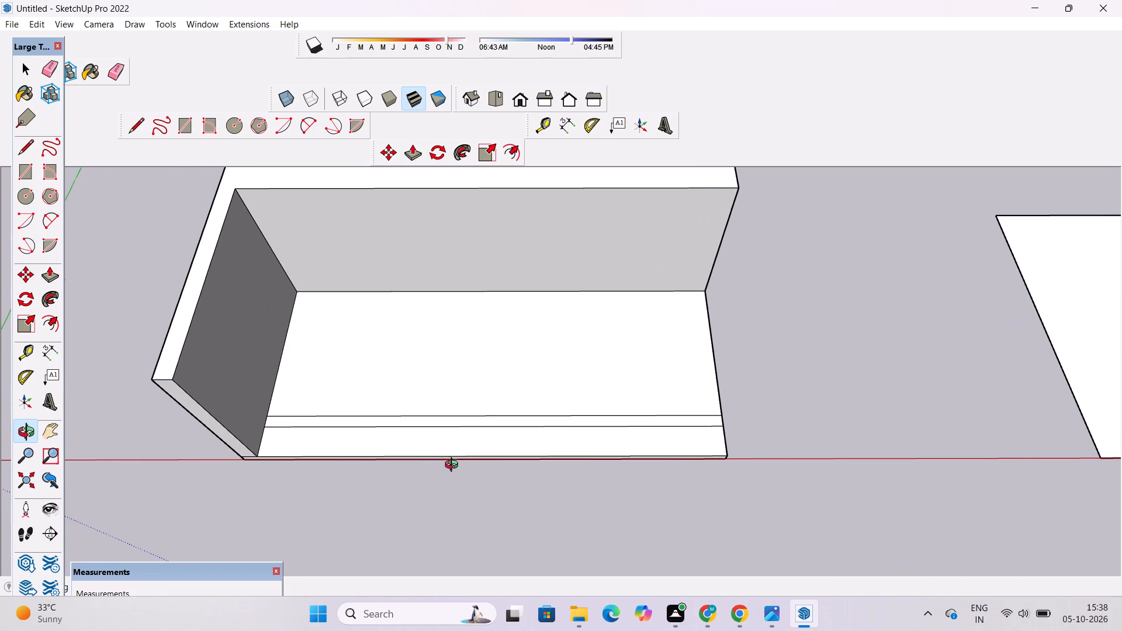
scroll(518, 412, "down", 5)
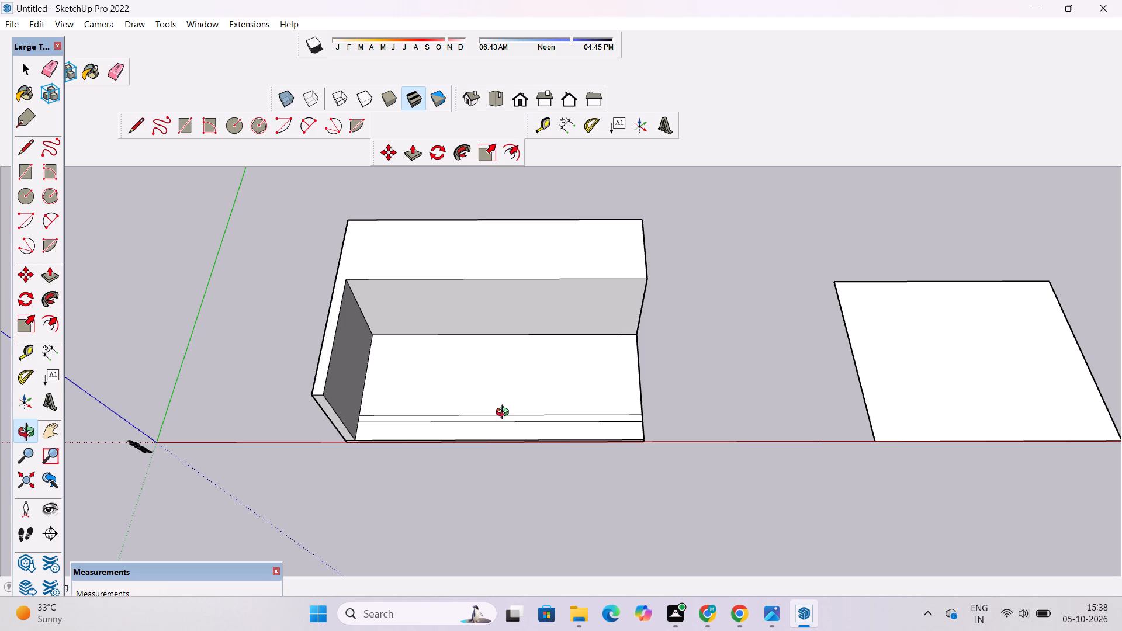
left_click_drag(423, 391, 430, 424, "shift")
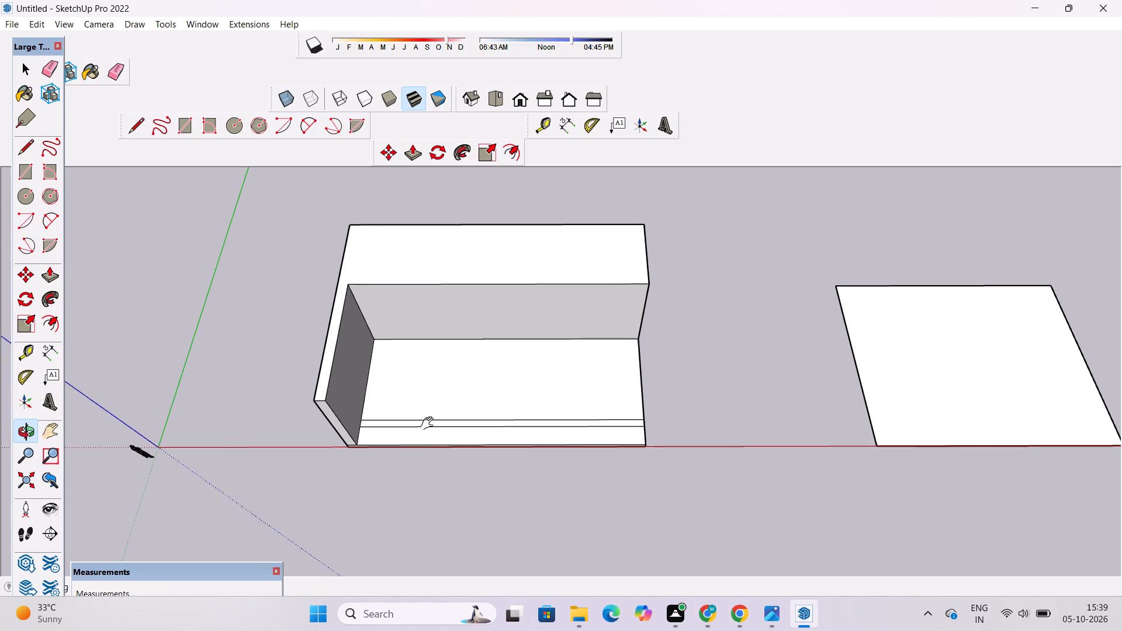
left_click_drag(430, 424, 435, 459, "shift")
scroll(408, 441, "up", 3)
left_click_drag(407, 452, 408, 307)
scroll(403, 331, "up", 2)
left_click_drag(413, 356, 396, 361, "shift")
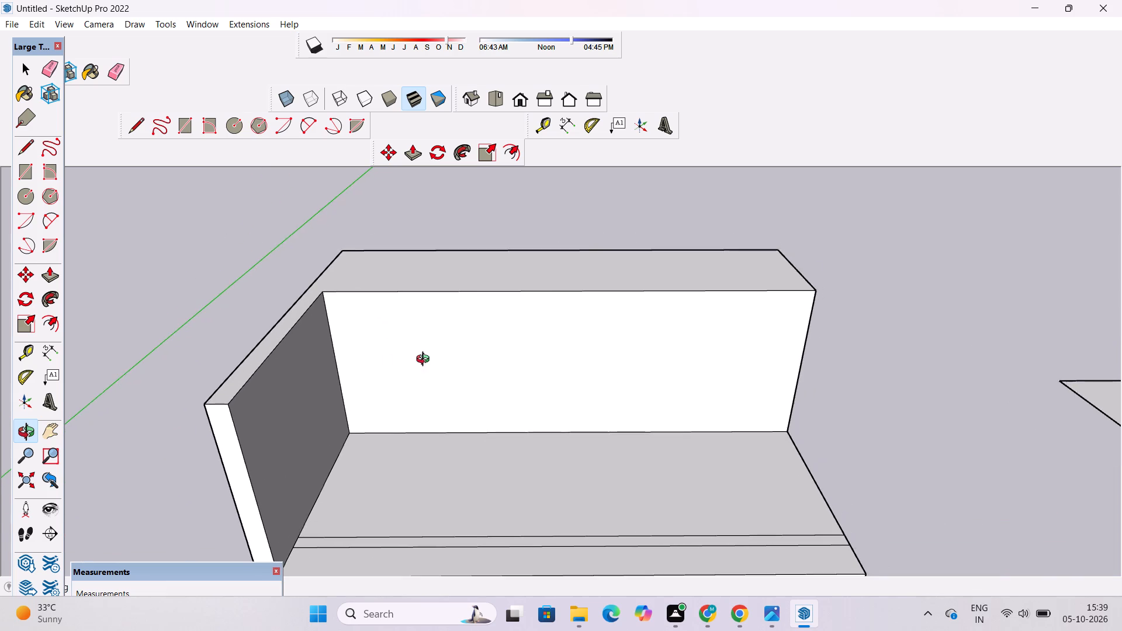
scroll(427, 360, "down", 3)
left_click_drag(500, 394, 451, 391, "shift")
scroll(382, 383, "up", 1)
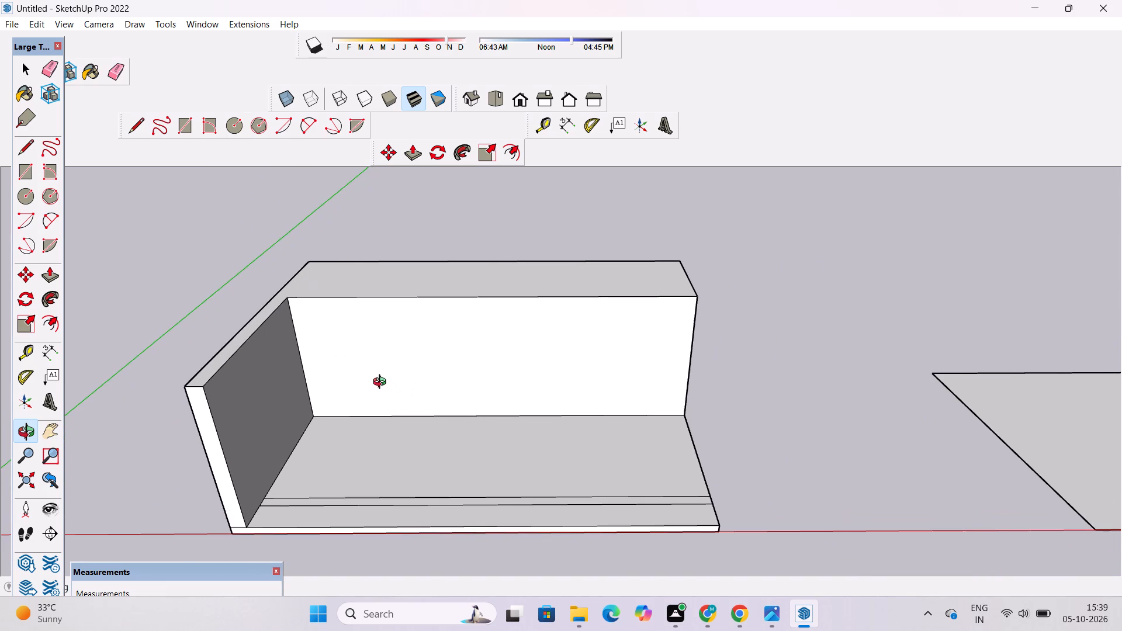
left_click_drag(379, 426, 394, 360, "shift")
left_click_drag(394, 418, 390, 437)
scroll(375, 441, "up", 1)
left_click_drag(374, 437, 372, 444)
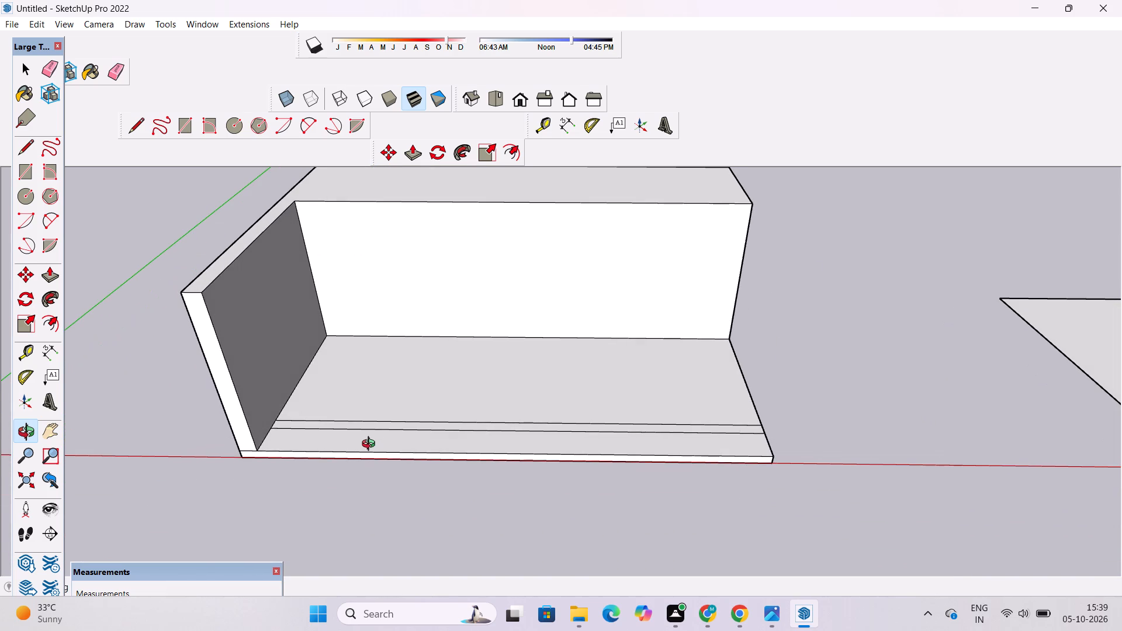
Place a guide line parallel to the side wall's inner base edge, 29' away at the midpoint of the slab.
key("t")
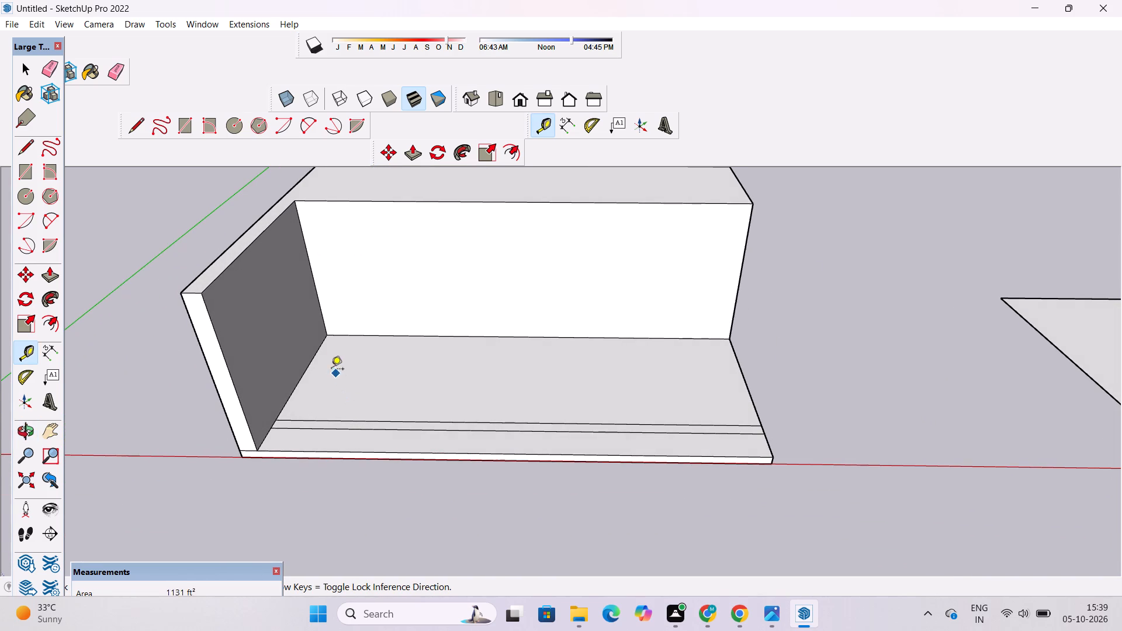
left_click(302, 375)
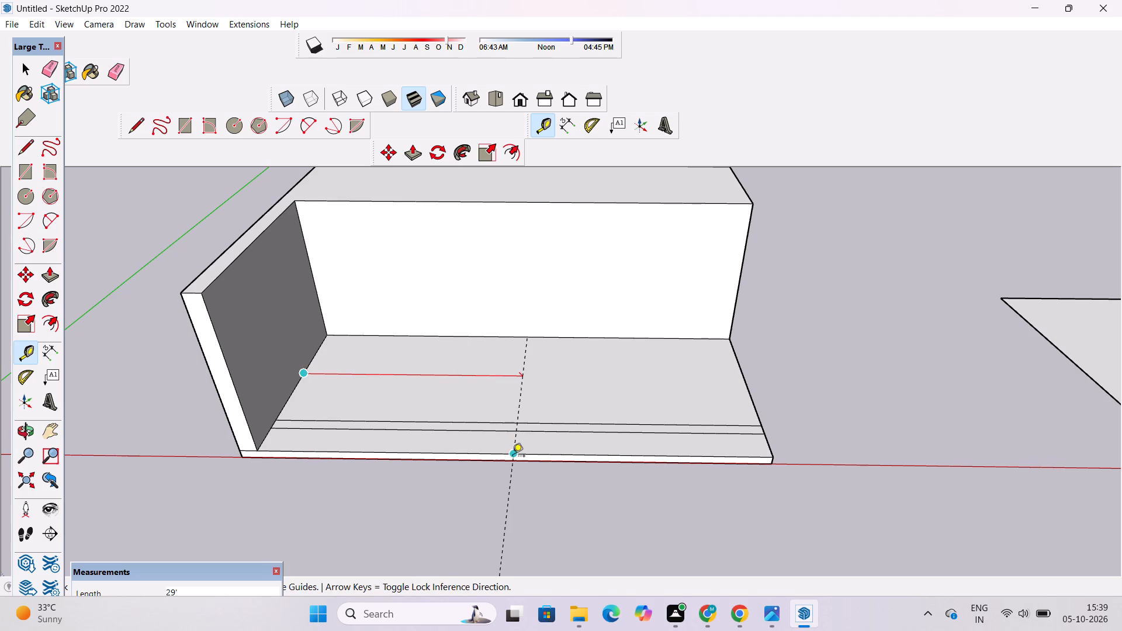
scroll(512, 457, "down", 4)
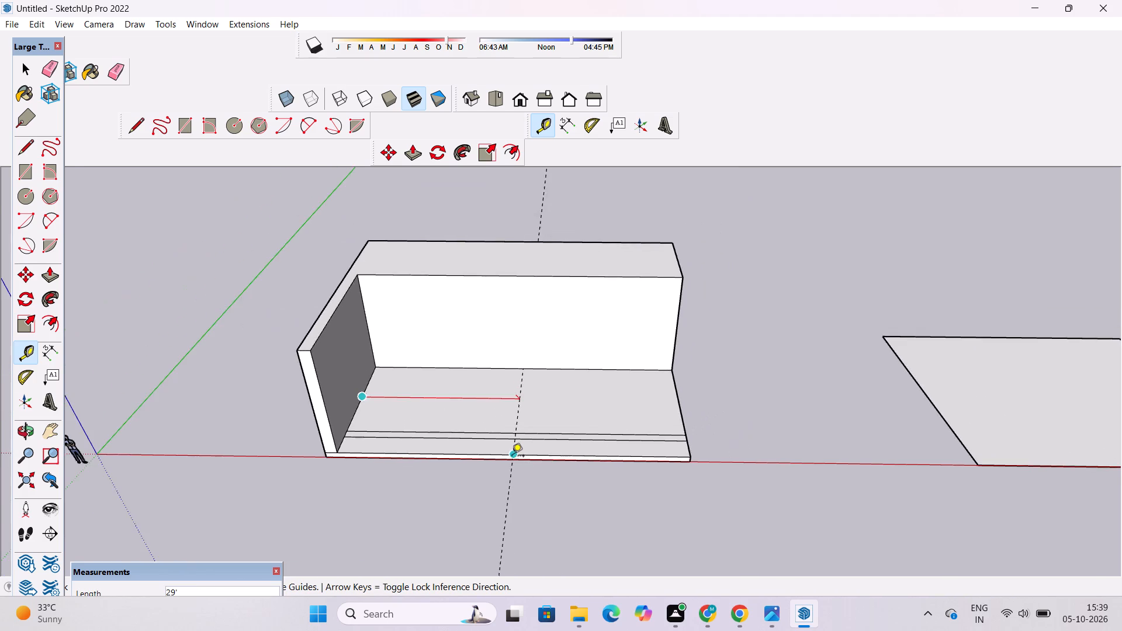
scroll(510, 458, "down", 5)
scroll(510, 458, "up", 3)
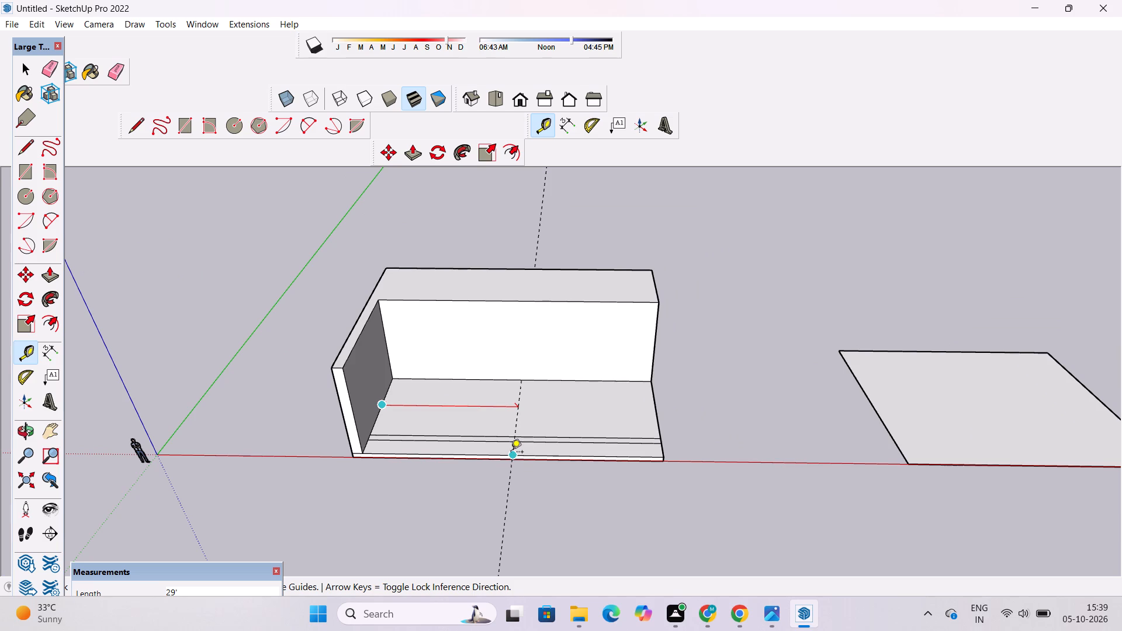
scroll(511, 453, "up", 2)
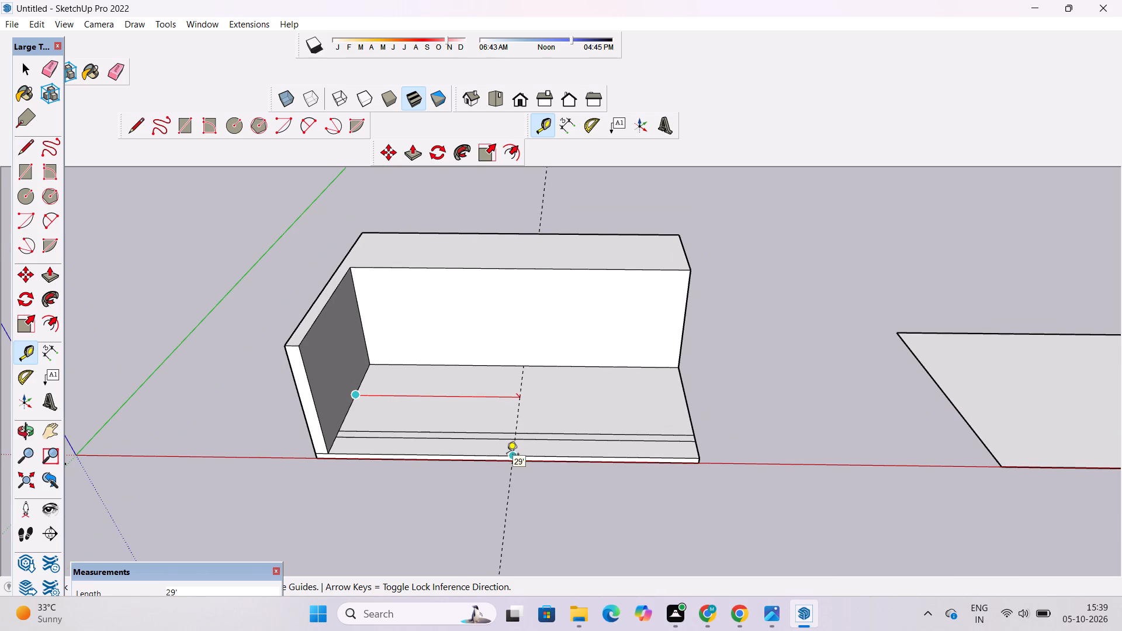
left_click(512, 459)
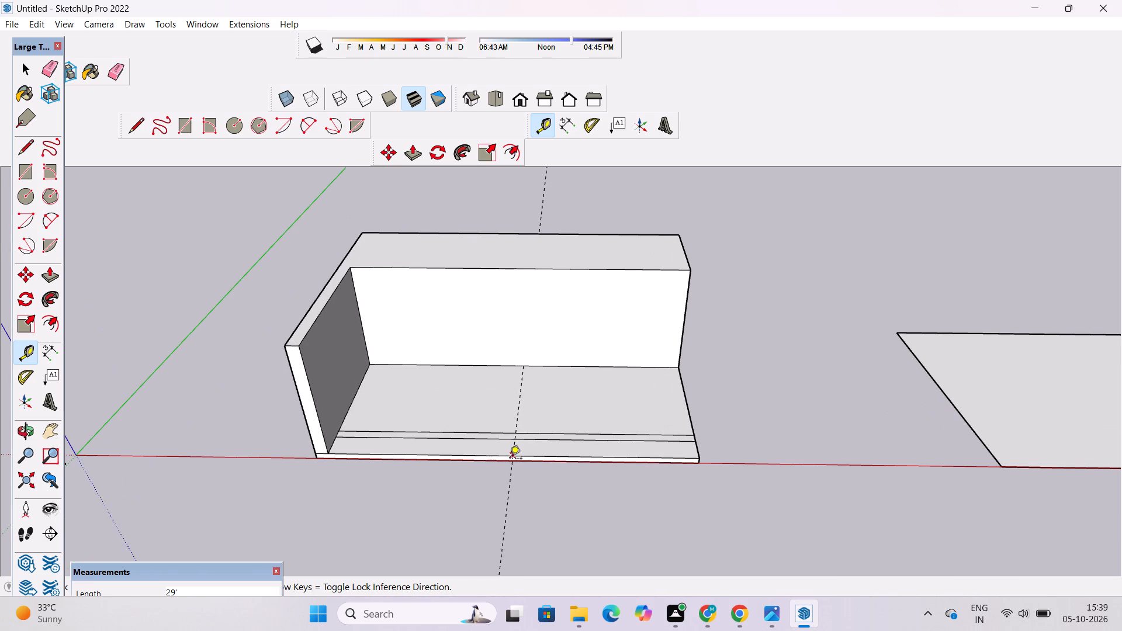
Place a second parallel guide line 1.5' from the middle guide, on the side nearer the side wall.
scroll(531, 372, "up", 8)
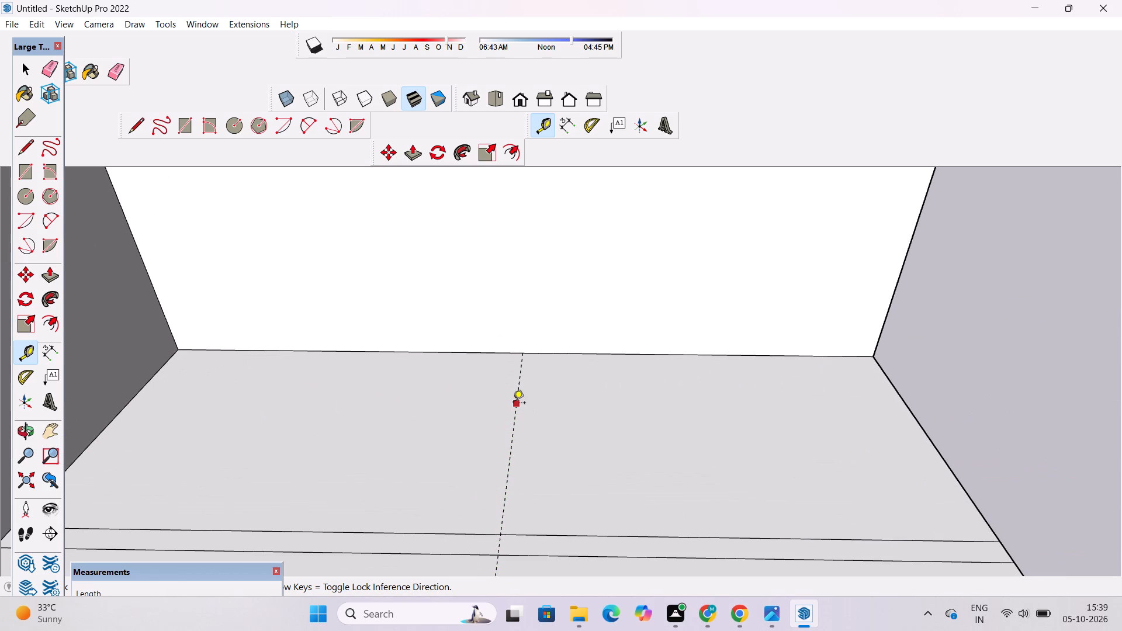
left_click(514, 405)
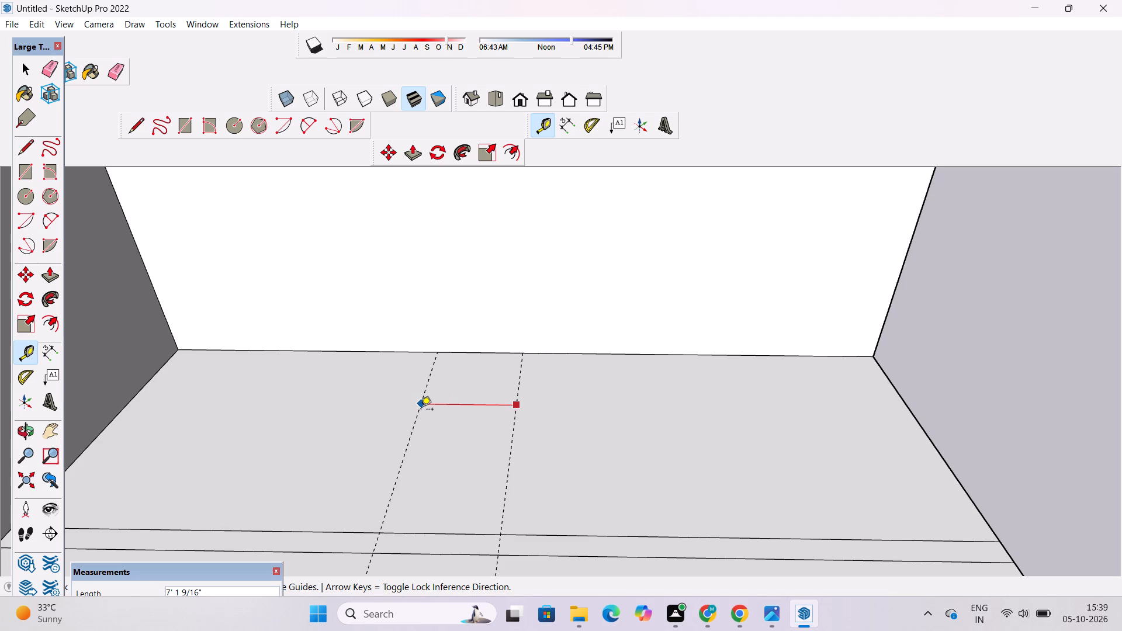
type("1.5'")
key("Return")
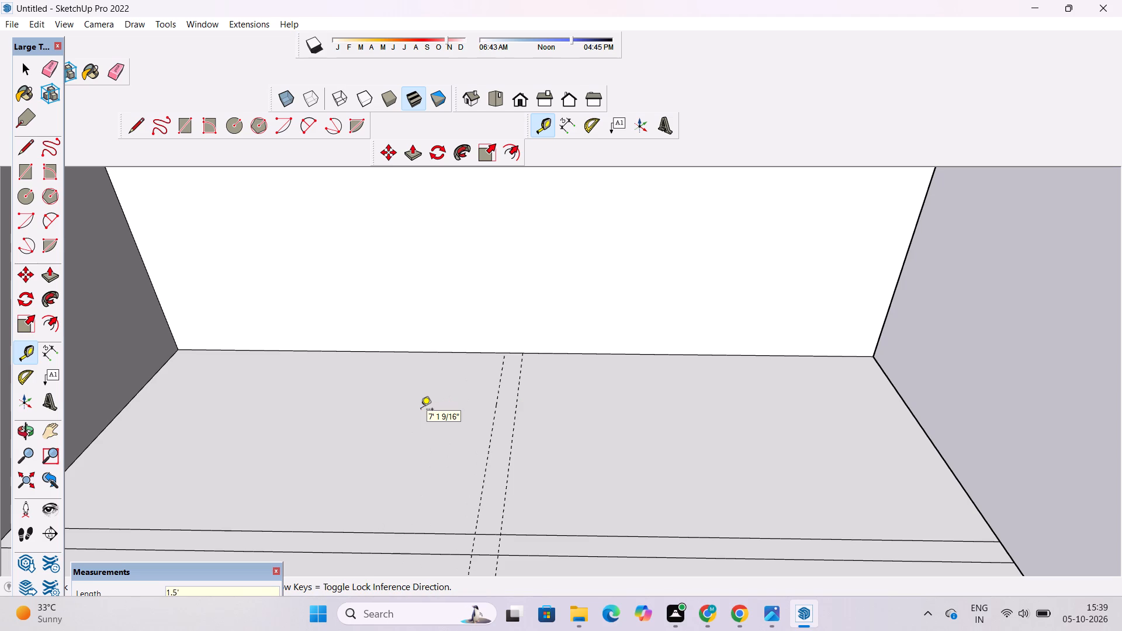
Draw a 21' by 1' 6" rectangle between the two guides, from the back wall to the front strip's outer edge.
key("r")
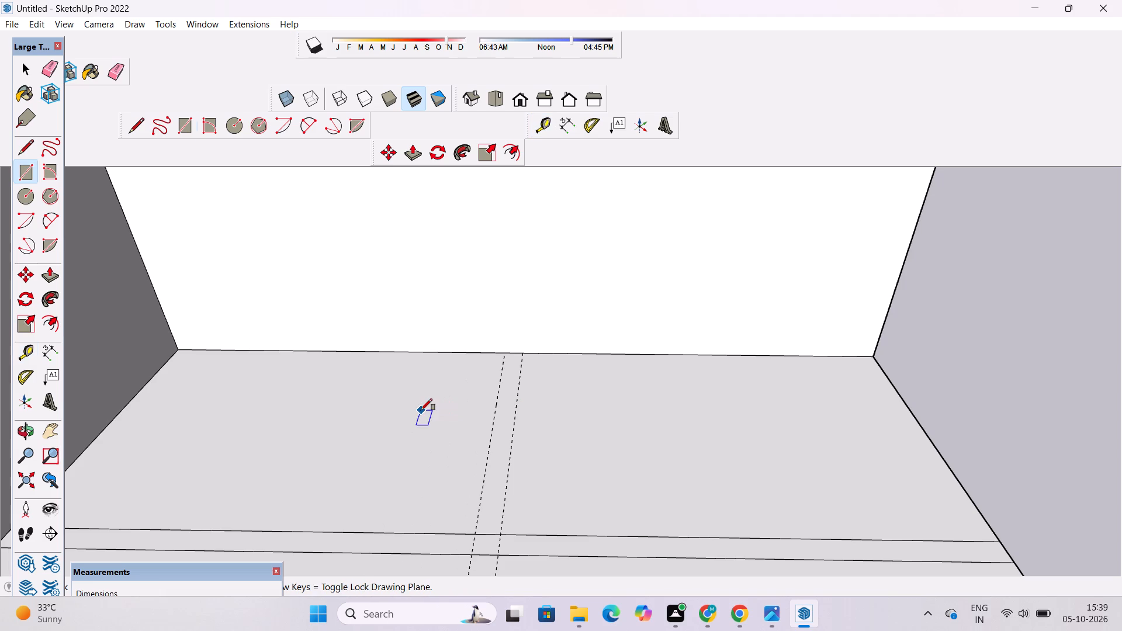
scroll(430, 349, "down", 2)
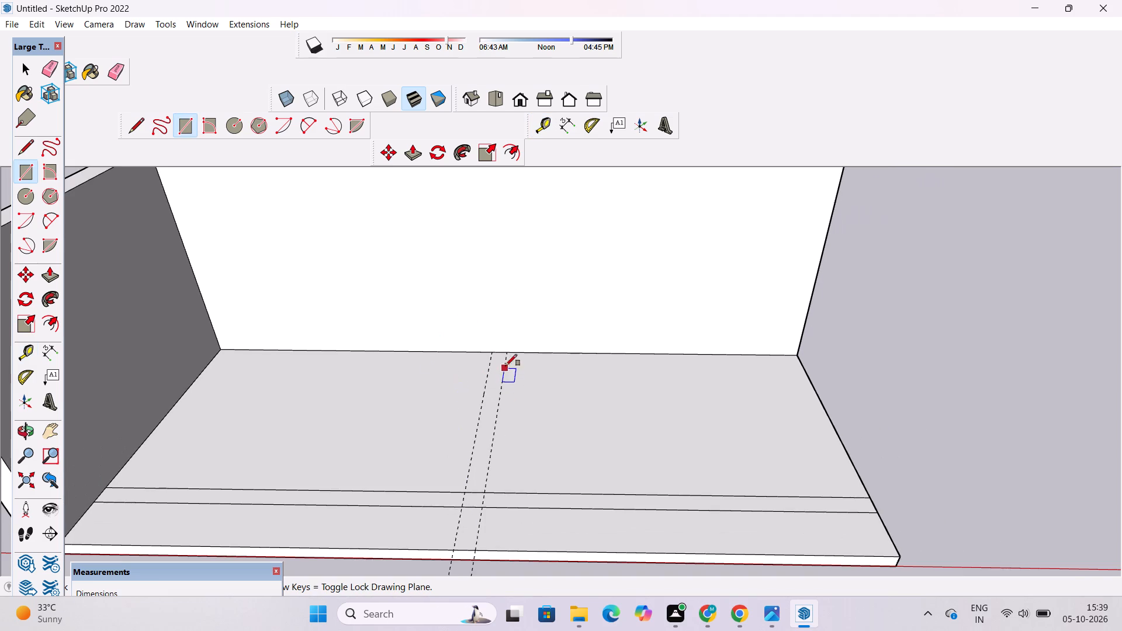
scroll(502, 363, "up", 3)
left_click(486, 348)
scroll(476, 428, "down", 4)
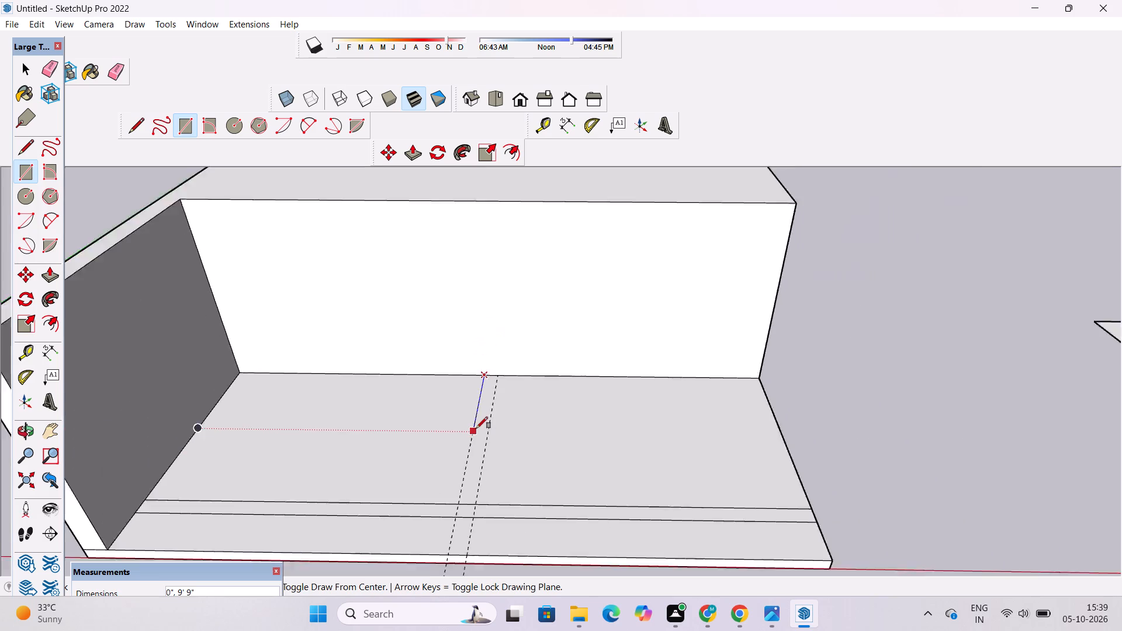
scroll(476, 428, "down", 2)
scroll(470, 485, "up", 5)
left_click(475, 524)
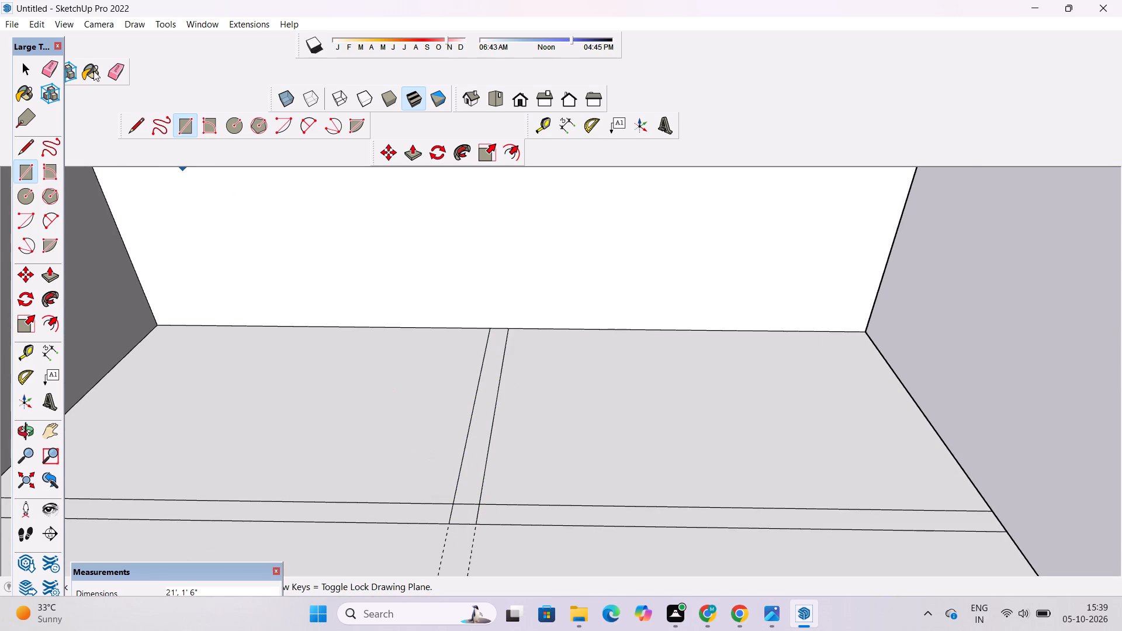
Erase the two guide lines running across the middle of the slab.
left_click(113, 66)
scroll(347, 368, "down", 5)
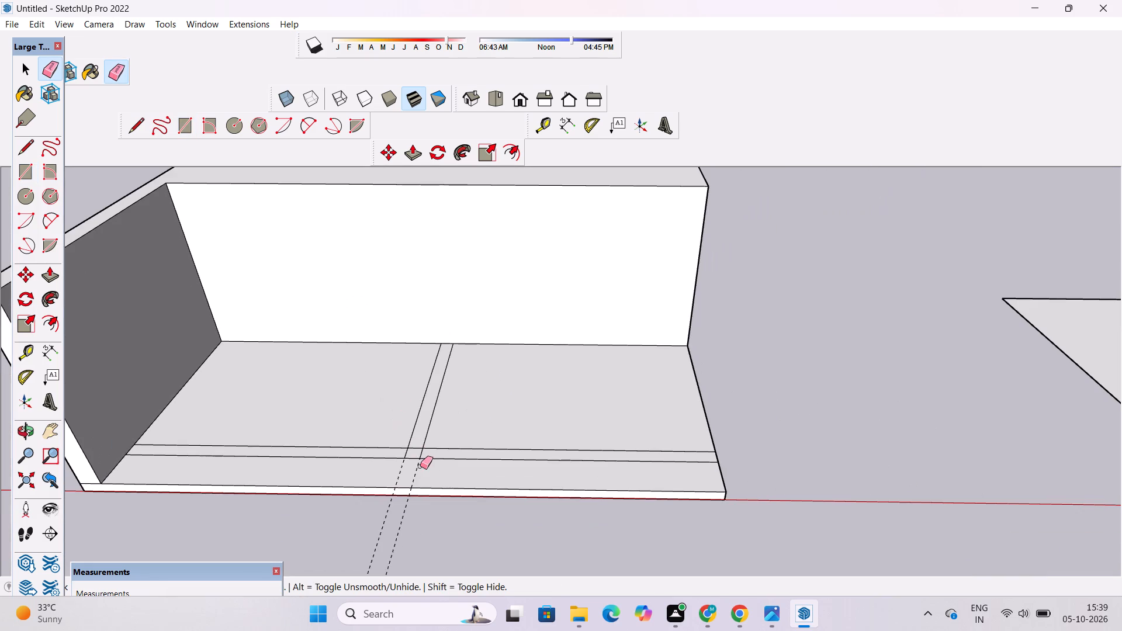
left_click_drag(420, 467, 384, 470)
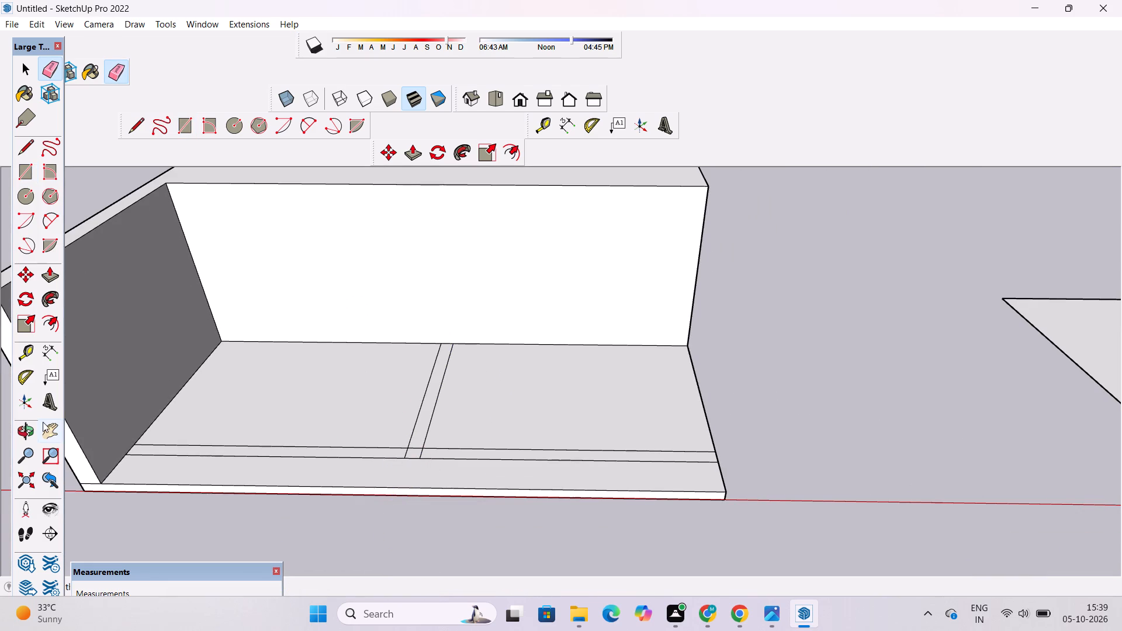
Examine the central dividing strip and its crossing with the front strip from several angles and distances.
left_click(33, 429)
scroll(256, 422, "down", 6)
scroll(344, 364, "up", 5)
scroll(339, 362, "down", 4)
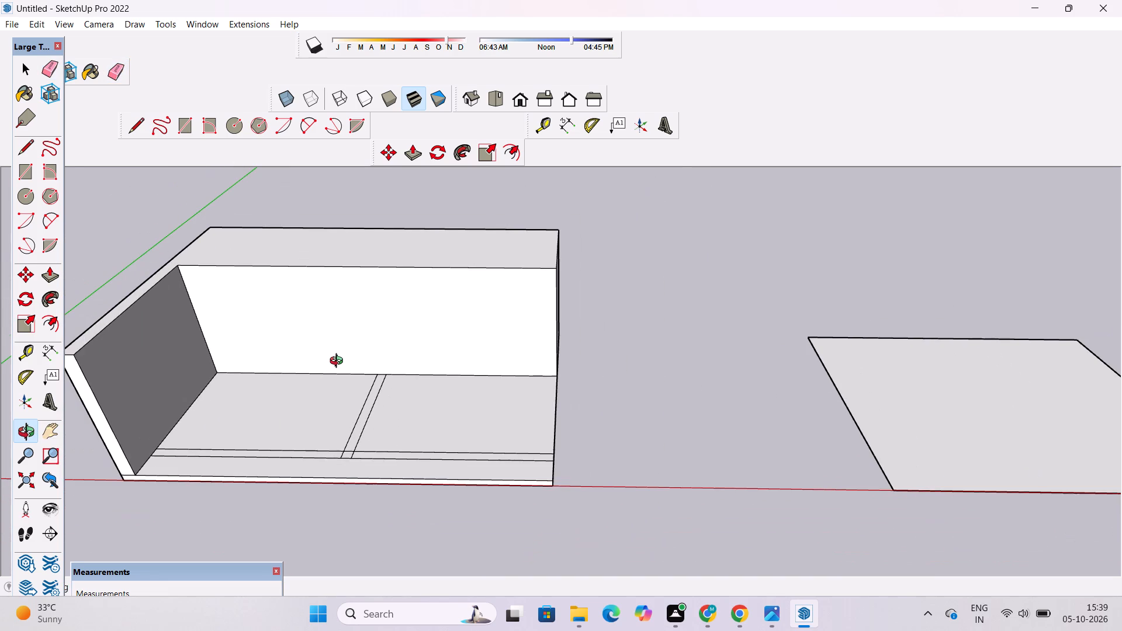
left_click_drag(345, 398, 588, 450, "shift")
left_click_drag(615, 476, 552, 452, "shift")
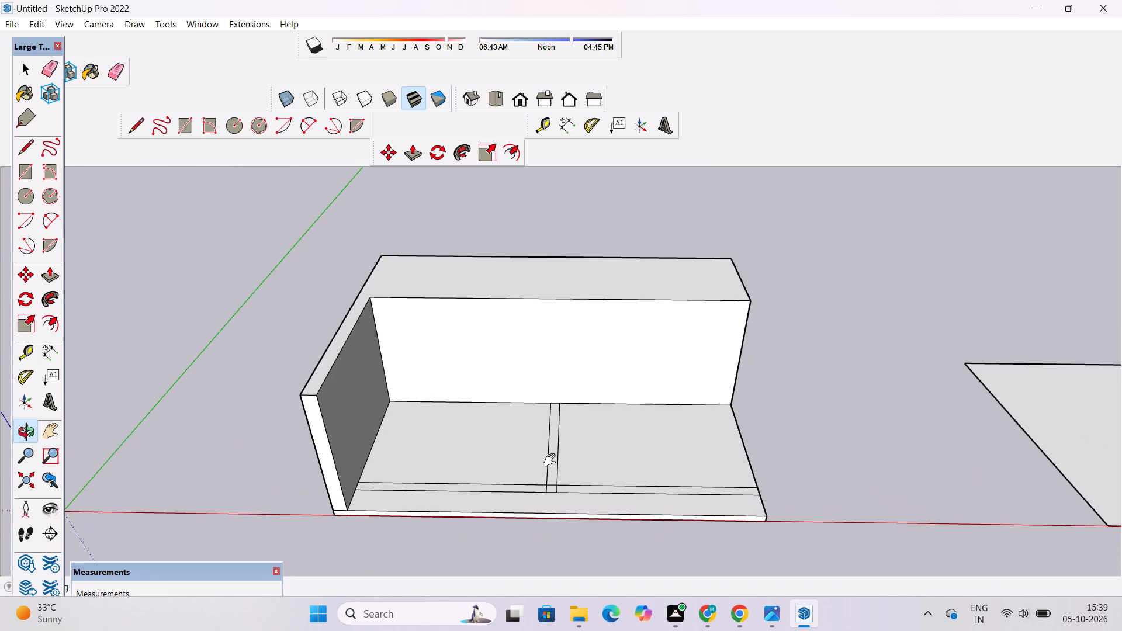
left_click_drag(552, 460, 479, 414, "shift")
left_click_drag(483, 428, 483, 468)
scroll(475, 431, "up", 4)
left_click_drag(475, 431, 394, 419, "shift")
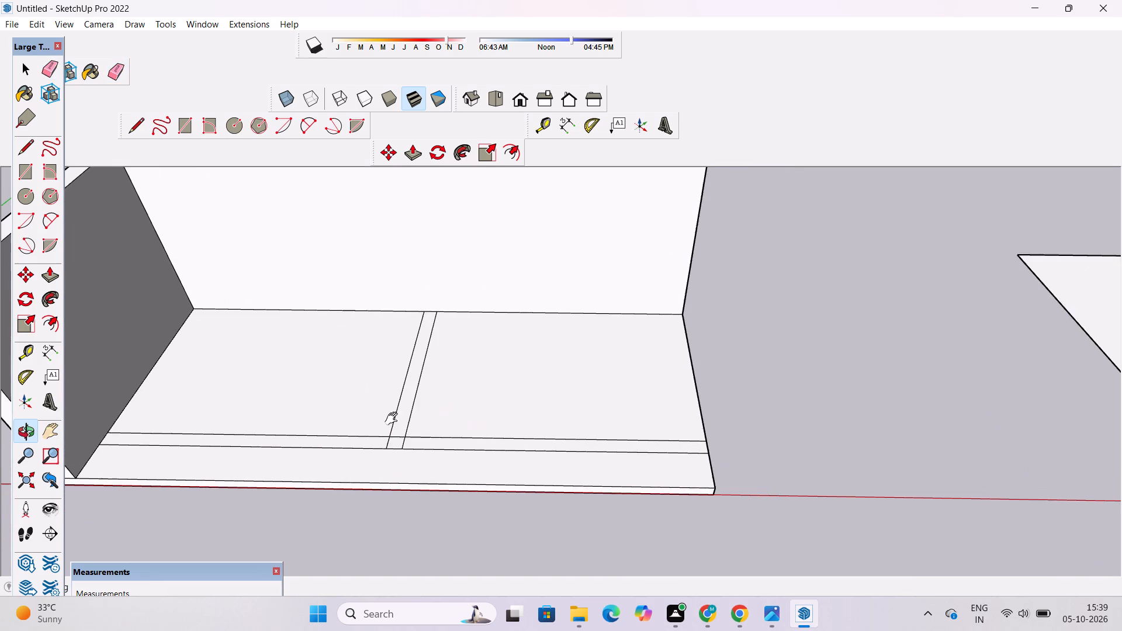
scroll(407, 428, "down", 1)
left_click_drag(398, 446, 424, 441, "shift")
scroll(430, 438, "up", 7)
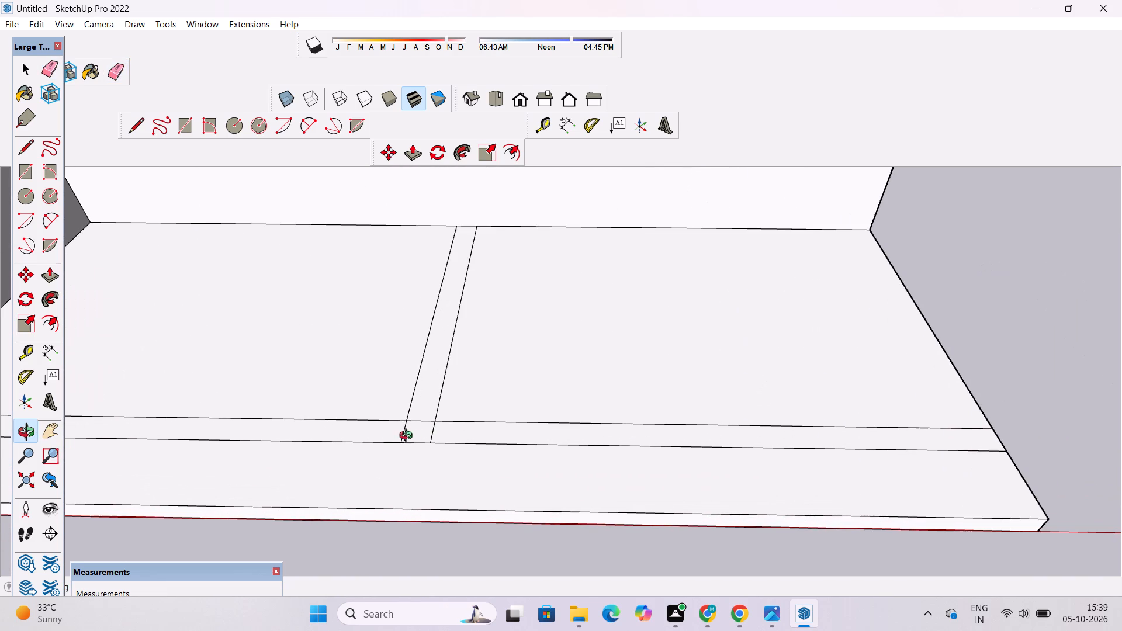
scroll(413, 424, "down", 3)
left_click_drag(400, 427, 418, 429, "shift")
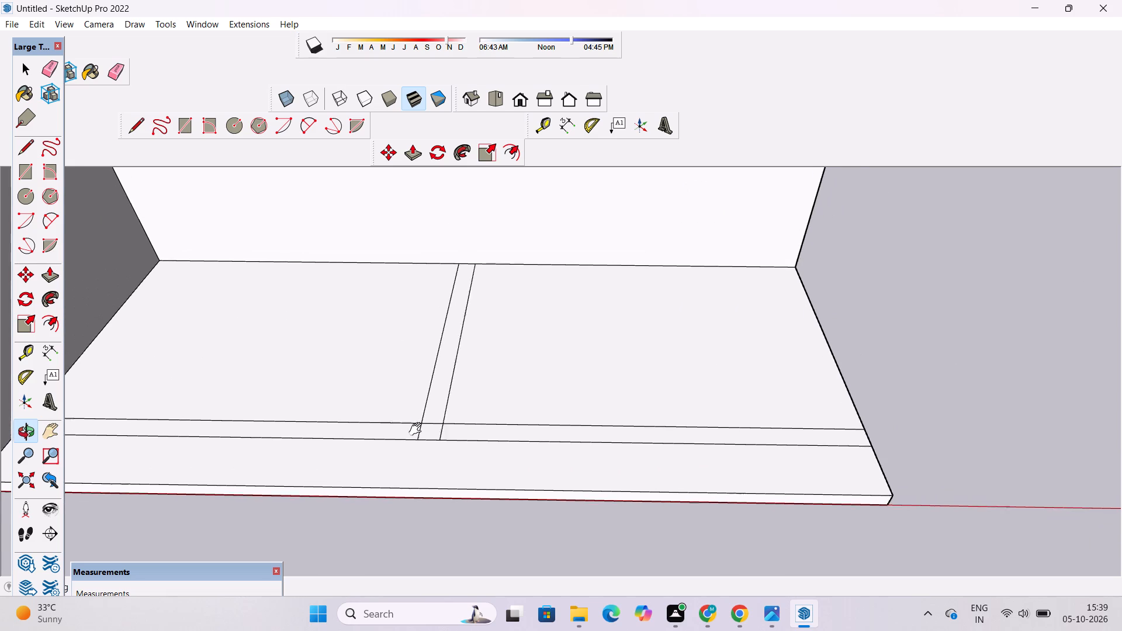
left_click_drag(418, 429, 426, 430, "shift")
scroll(411, 435, "down", 7)
left_click_drag(411, 430, 411, 436, "shift")
Push/Pull the small square where the two strips cross up 20' to the side wall's top, forming a column.
key("p")
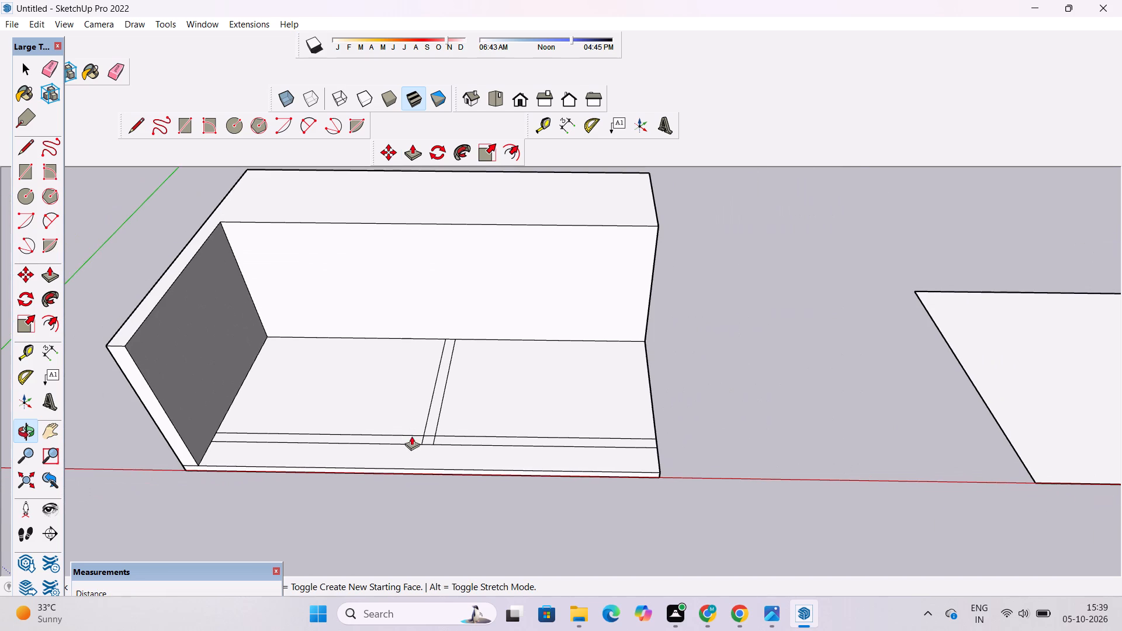
scroll(415, 440, "up", 3)
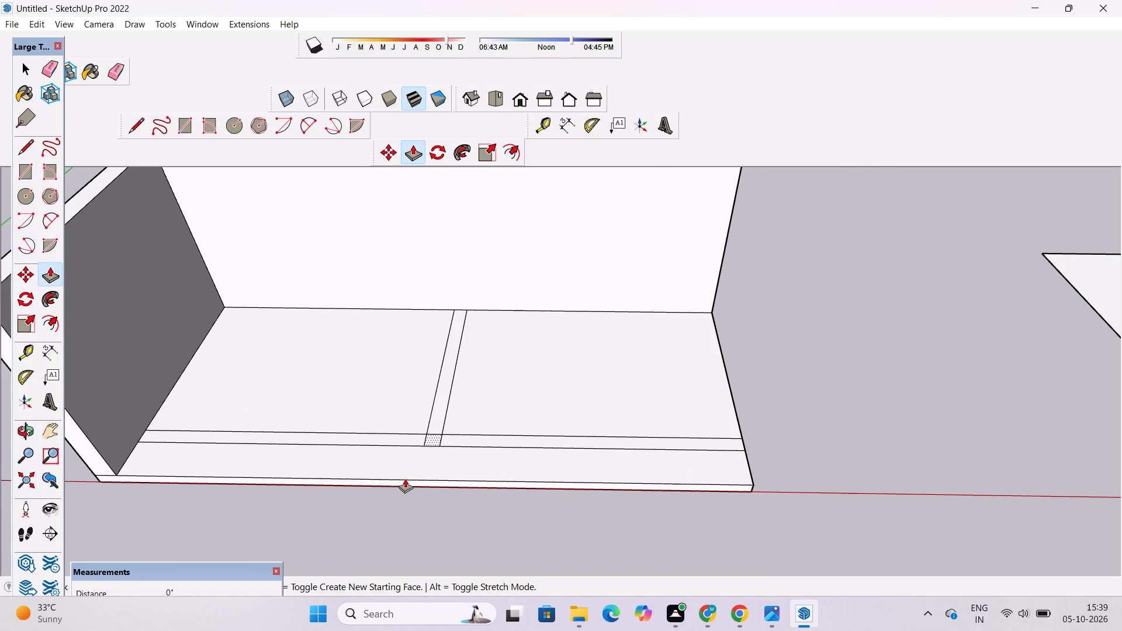
left_click(405, 479)
key("space")
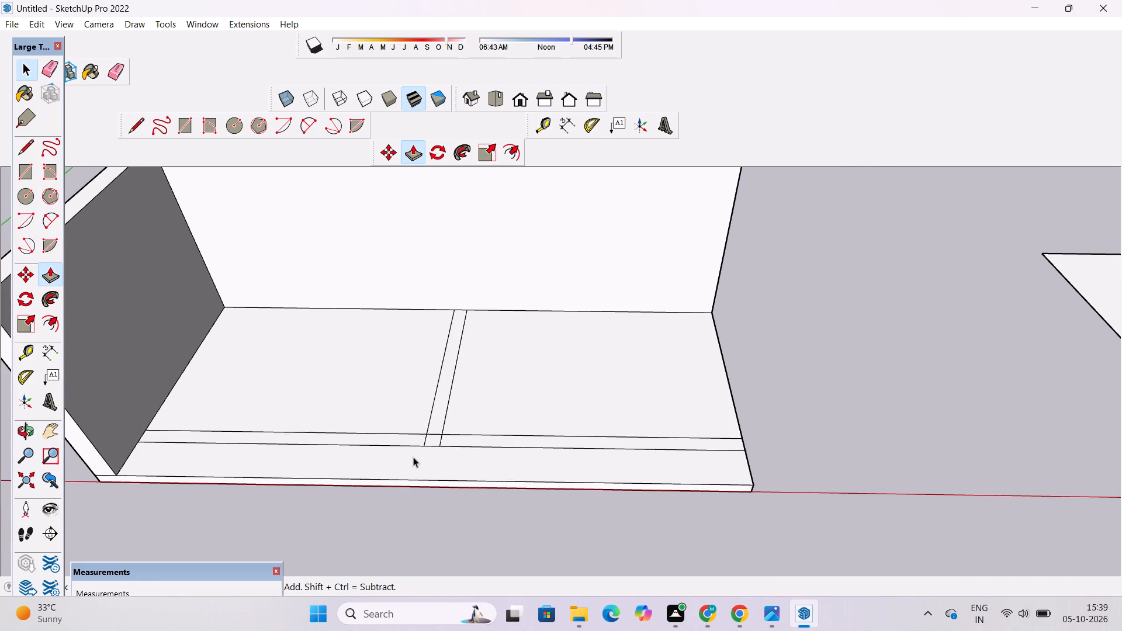
scroll(426, 442, "up", 5)
left_click(426, 441)
left_click(434, 442)
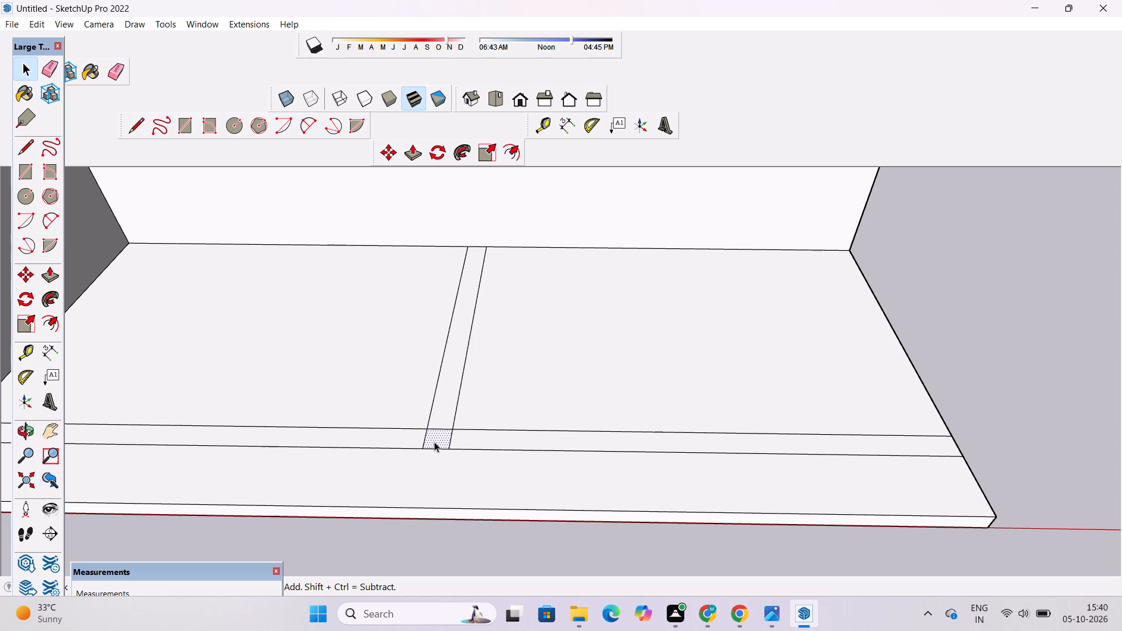
key("p")
left_click(435, 442)
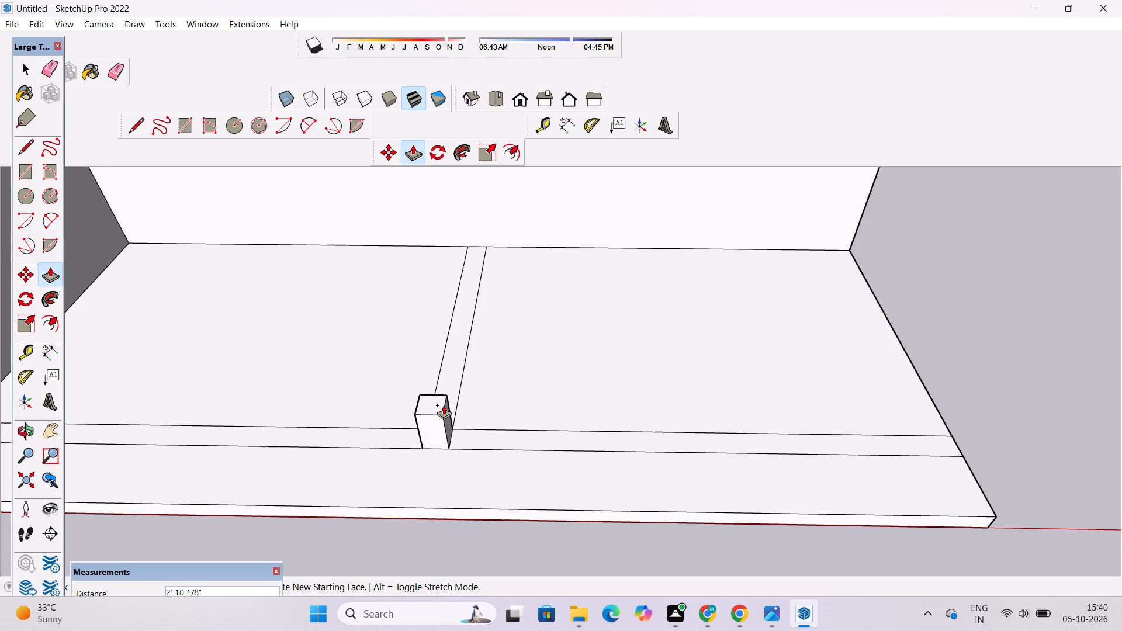
scroll(444, 405, "down", 13)
left_click(236, 349)
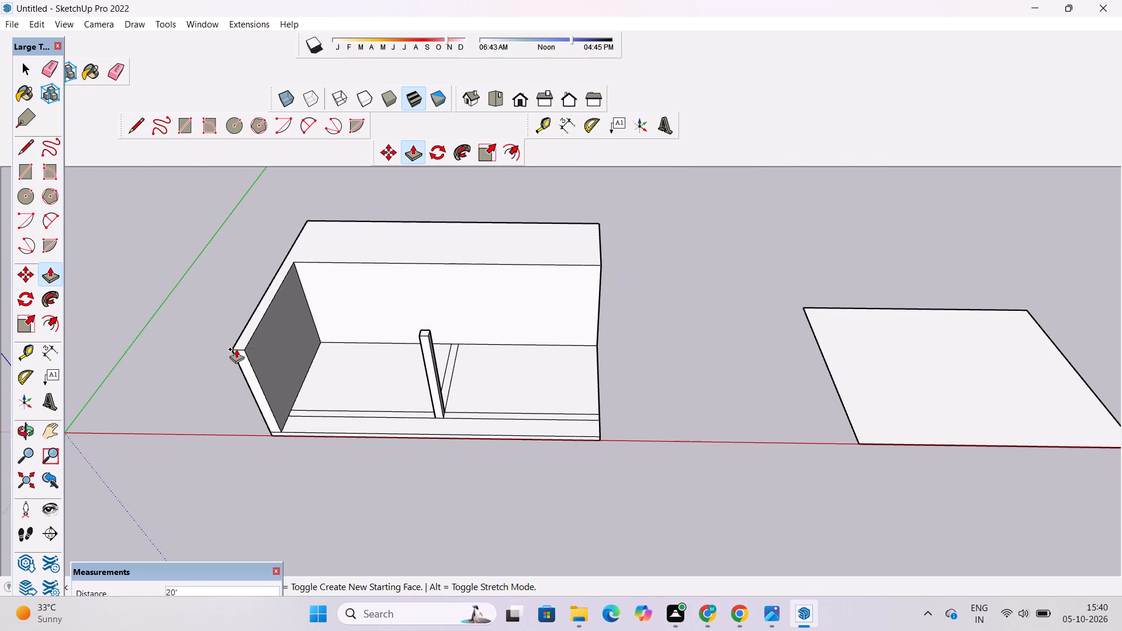
Examine the central column's height against the side and back walls from low and high angles.
key("o")
left_click_drag(314, 396, 336, 241)
scroll(430, 317, "up", 2)
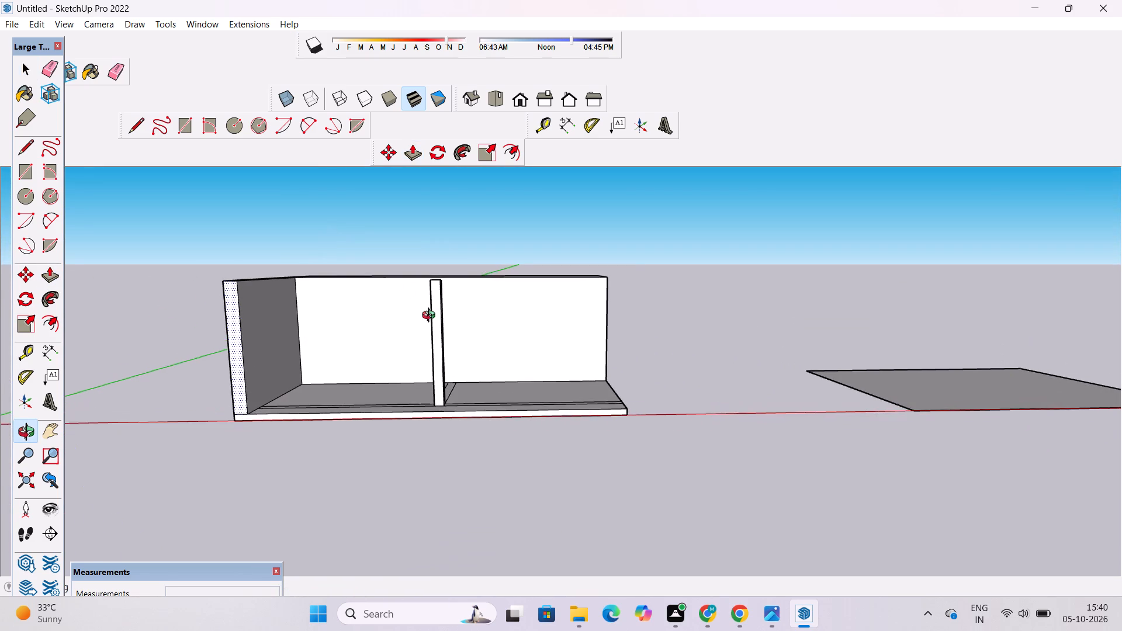
scroll(431, 317, "up", 1)
scroll(438, 324, "down", 4)
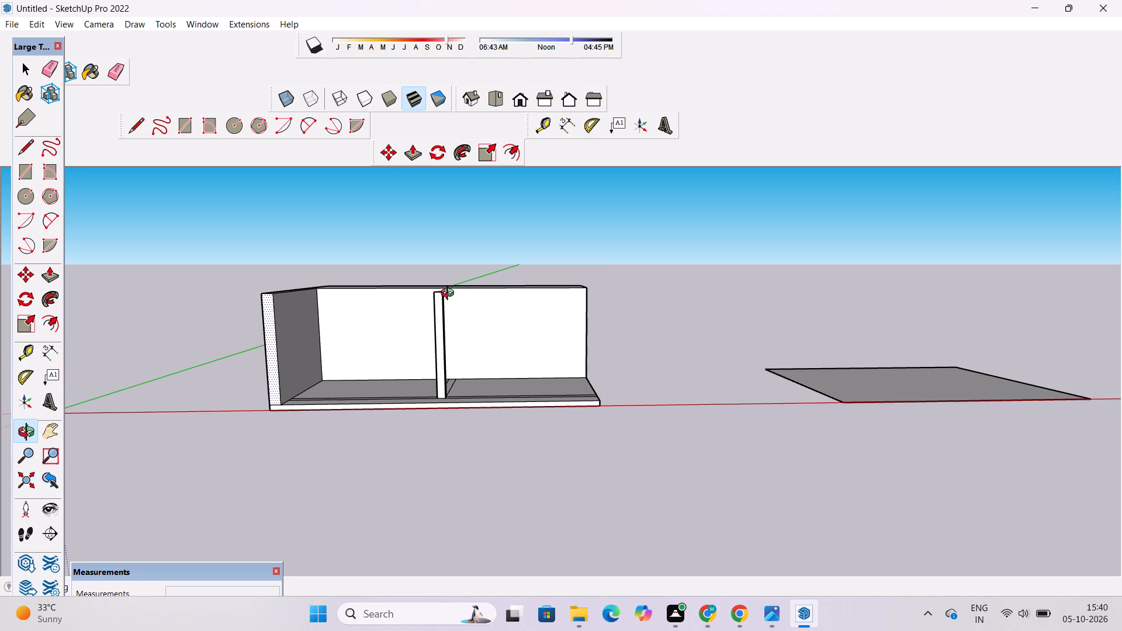
scroll(450, 294, "down", 3)
left_click(459, 325, "shift")
scroll(459, 327, "up", 1)
left_click_drag(460, 324, 386, 379, "shift")
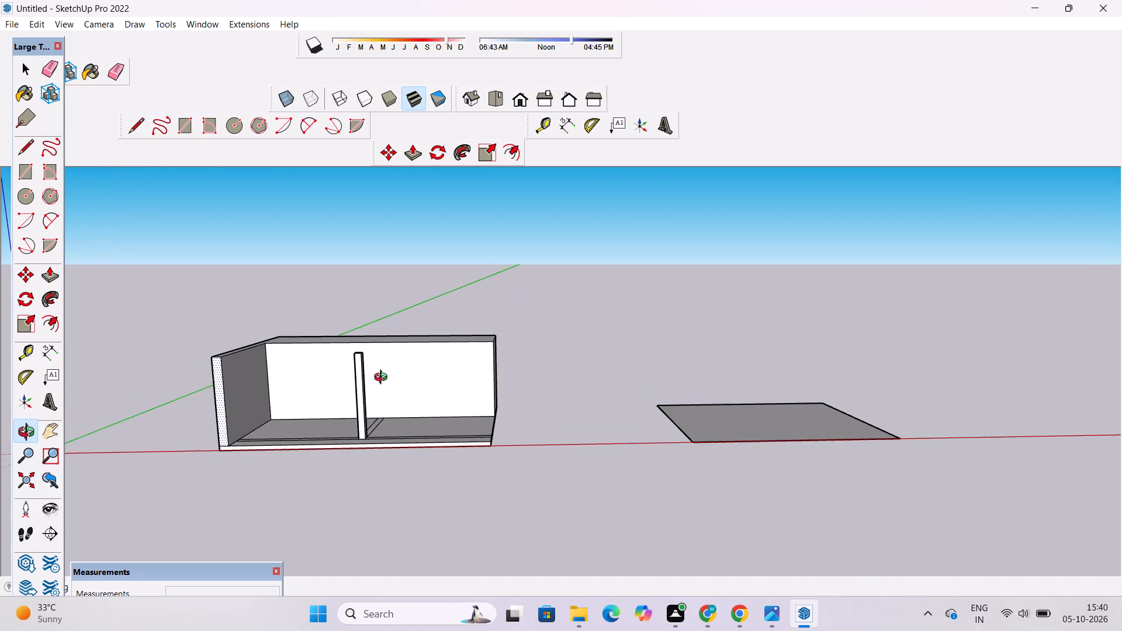
scroll(383, 379, "up", 3)
scroll(383, 379, "down", 5)
left_click_drag(386, 383, 399, 456)
scroll(431, 419, "down", 3)
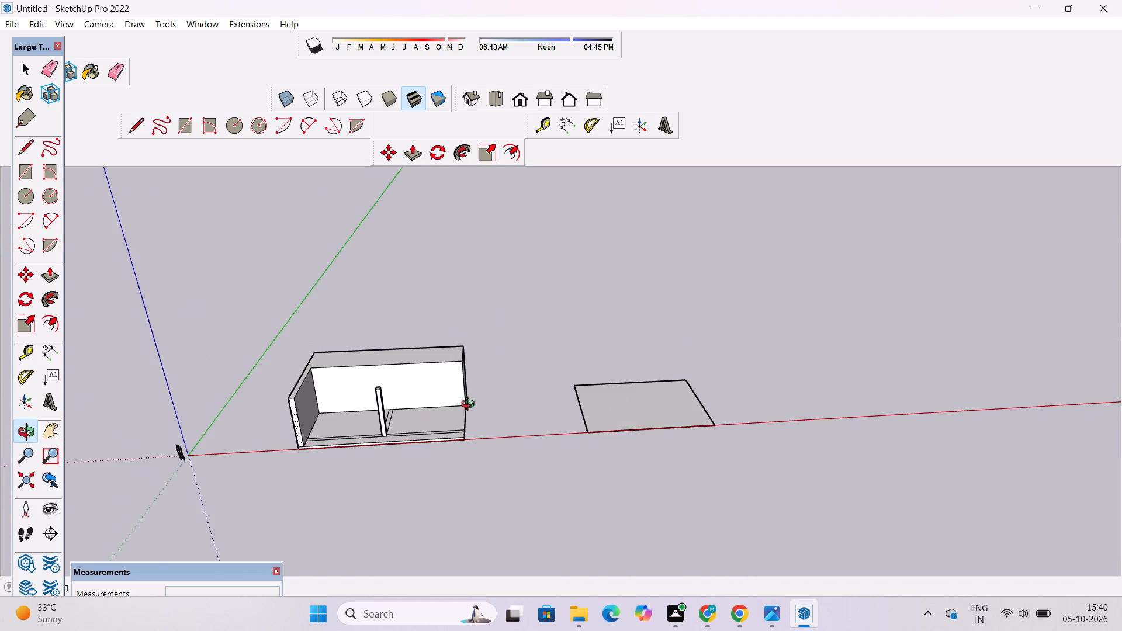
Move the separate flat rectangle about 143' 3" farther from the house along the red axis.
left_click_drag(503, 393, 340, 342, "shift")
left_click_drag(339, 342, 343, 424)
key("space")
triple_click(482, 348)
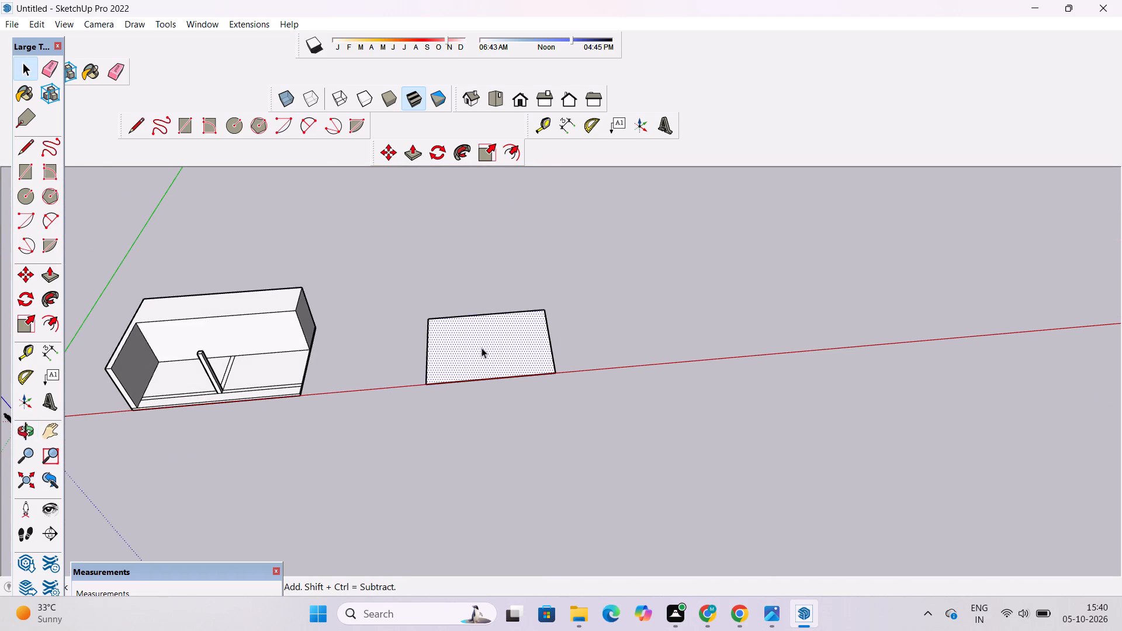
left_click(482, 348)
key("m")
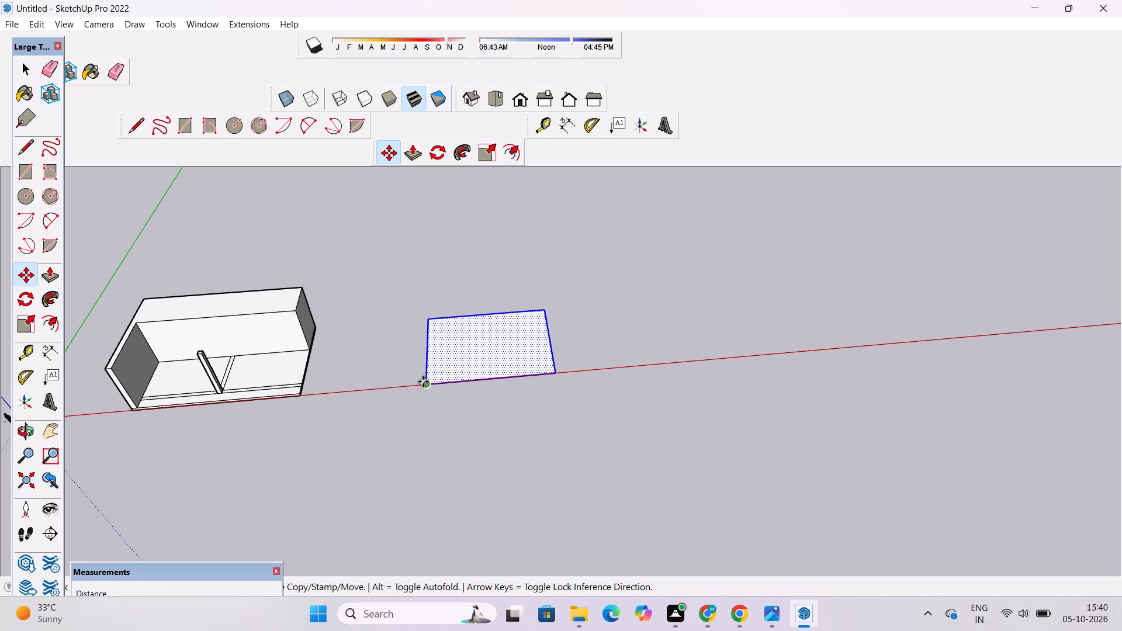
left_click(424, 383)
left_click(785, 350)
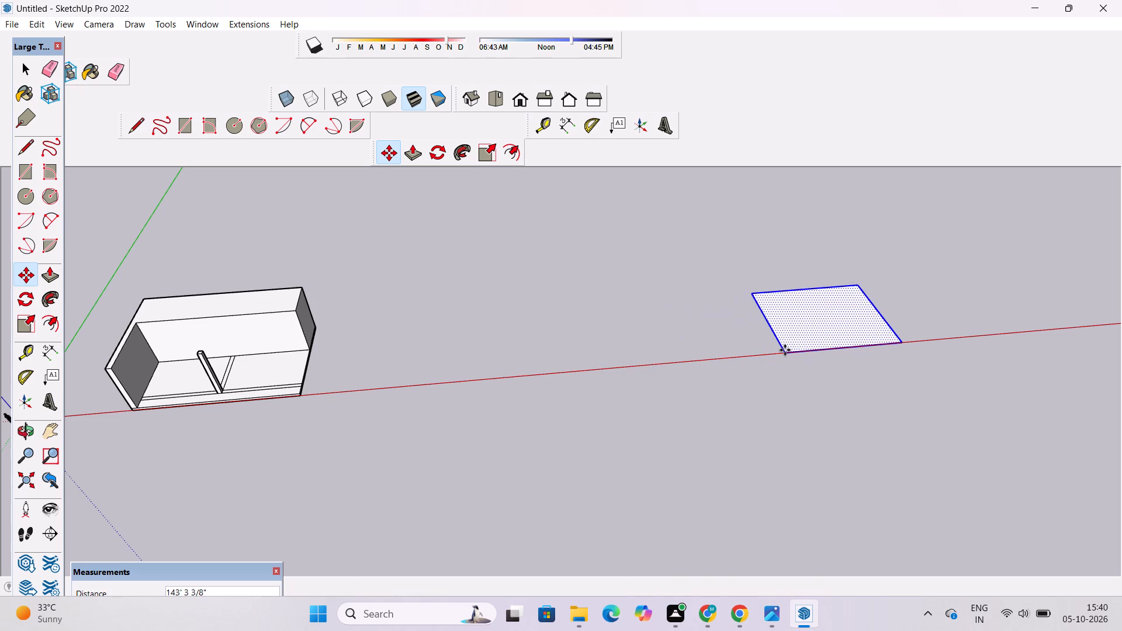
key("space")
left_click(614, 342)
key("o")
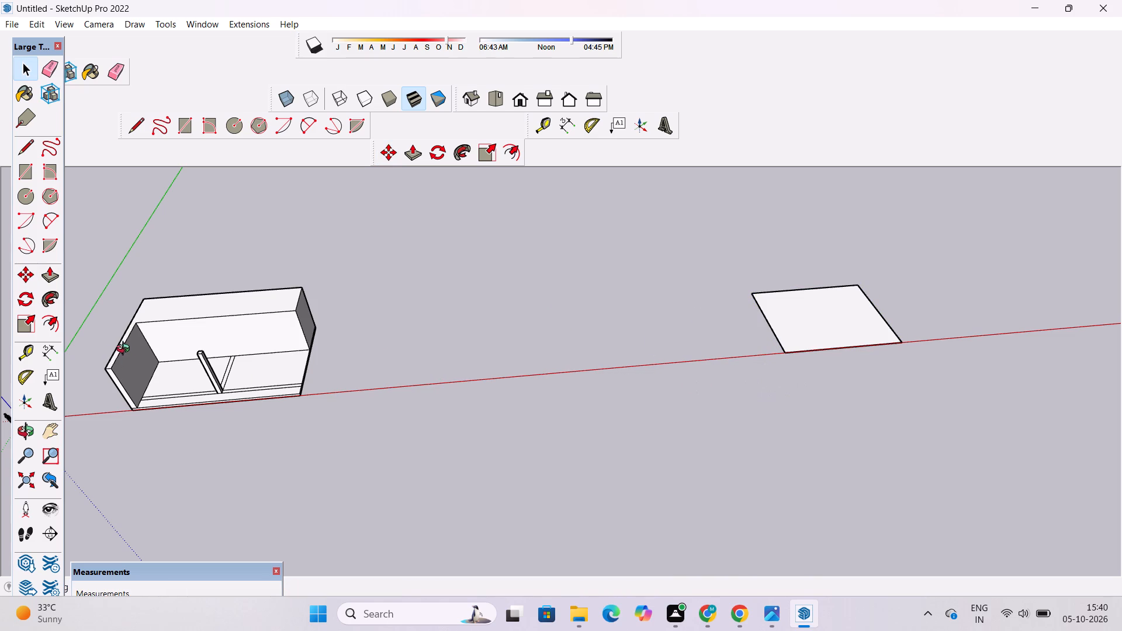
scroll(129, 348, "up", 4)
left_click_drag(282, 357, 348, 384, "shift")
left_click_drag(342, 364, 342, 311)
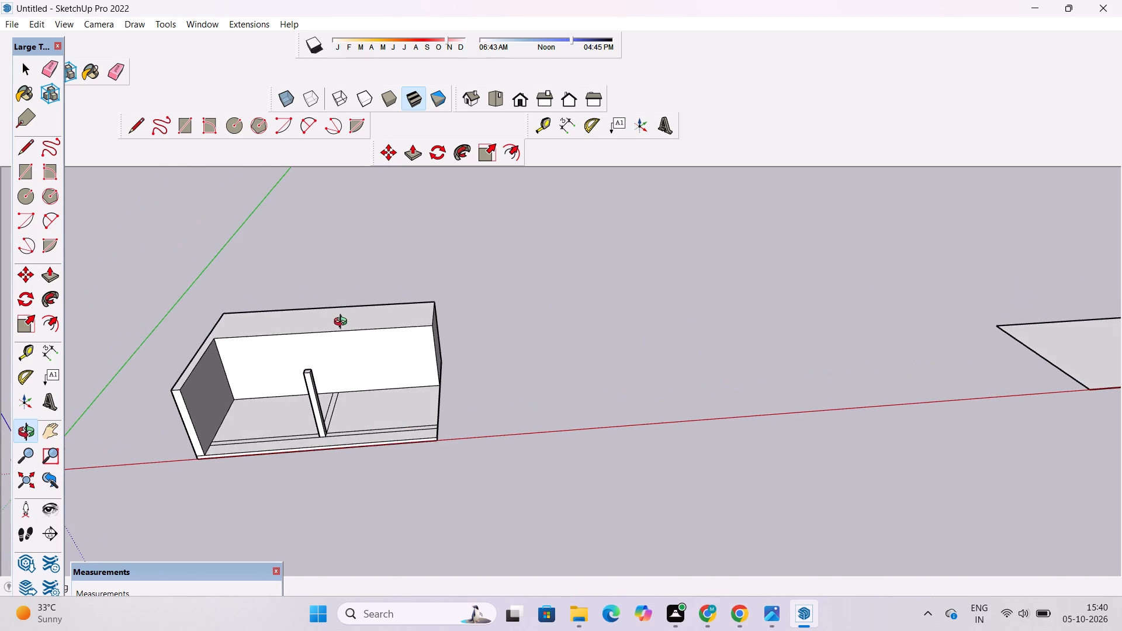
Examine the slab, walls, central column and distant rectangle from several angles and distances.
scroll(345, 327, "up", 5)
scroll(345, 327, "down", 5)
left_click_drag(506, 362, 400, 370)
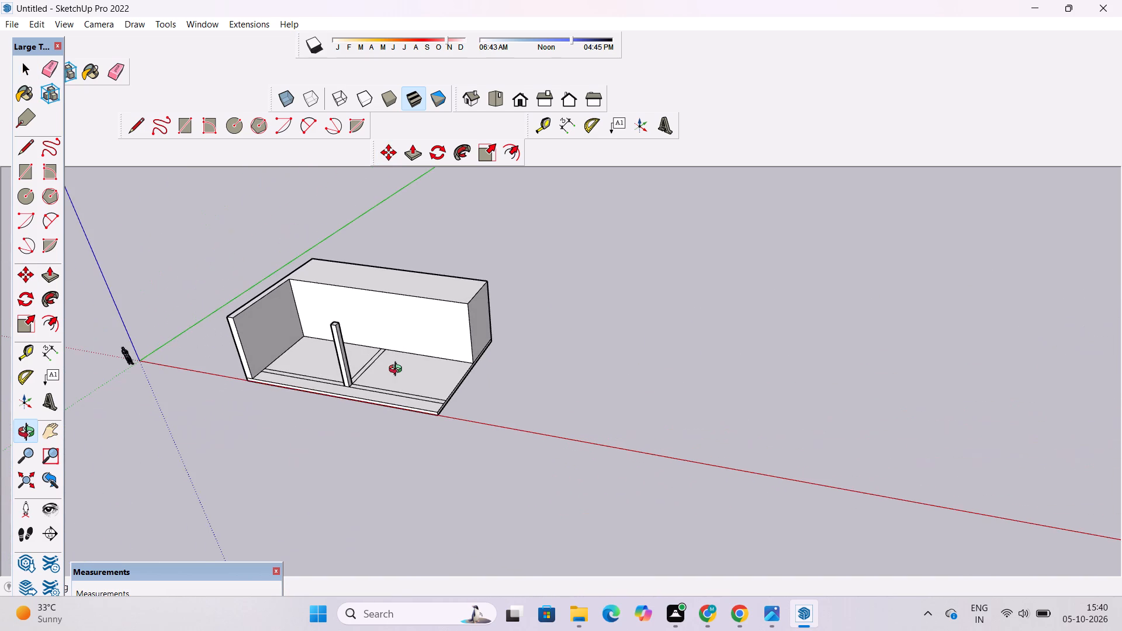
scroll(399, 364, "up", 1)
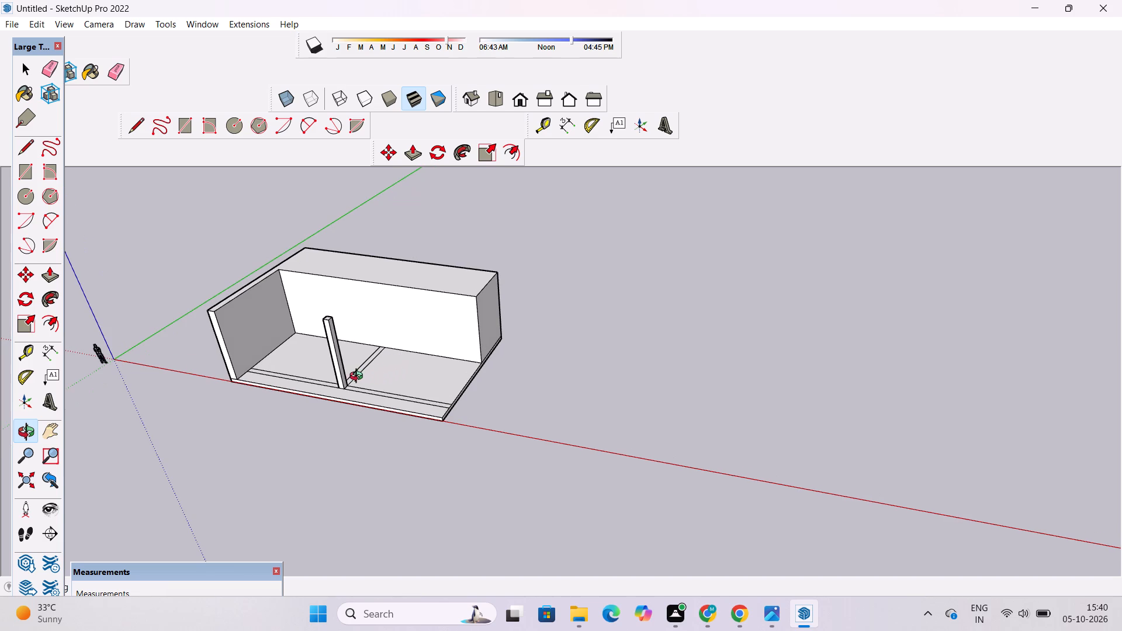
scroll(350, 379, "up", 6)
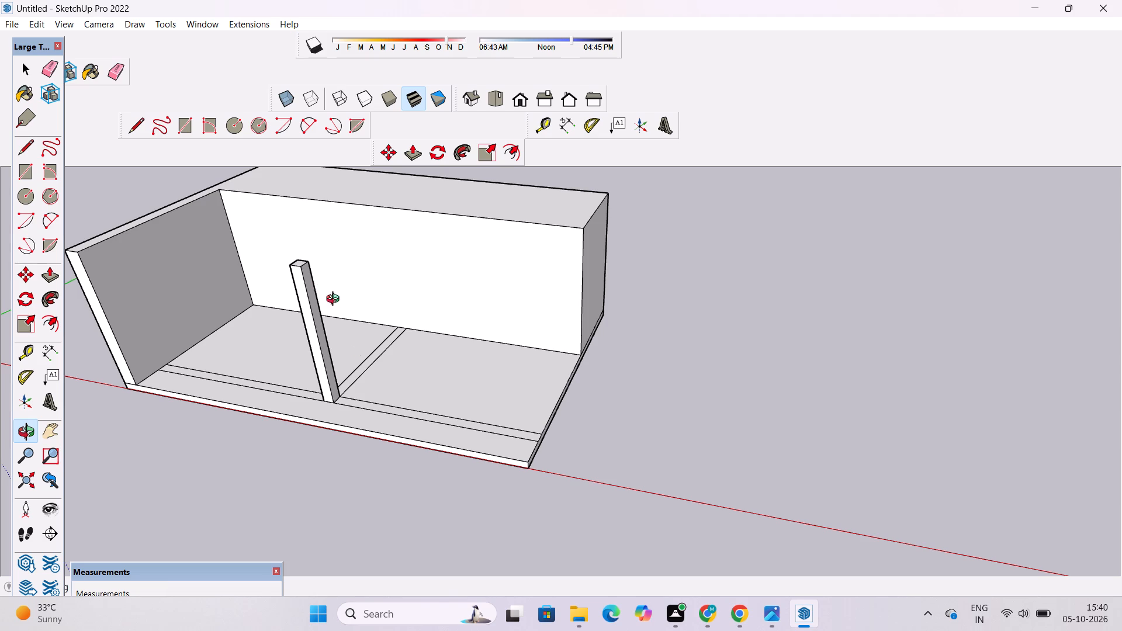
scroll(414, 318, "down", 7)
scroll(505, 365, "up", 5)
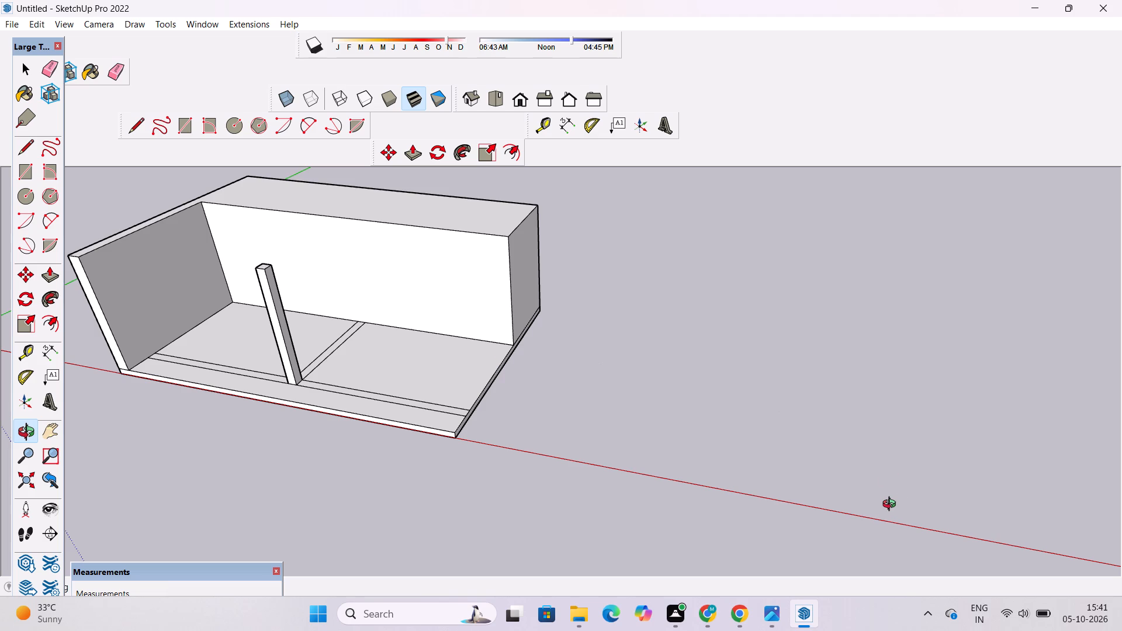
scroll(146, 373, "down", 5)
left_click_drag(185, 391, 345, 369)
scroll(338, 372, "down", 6)
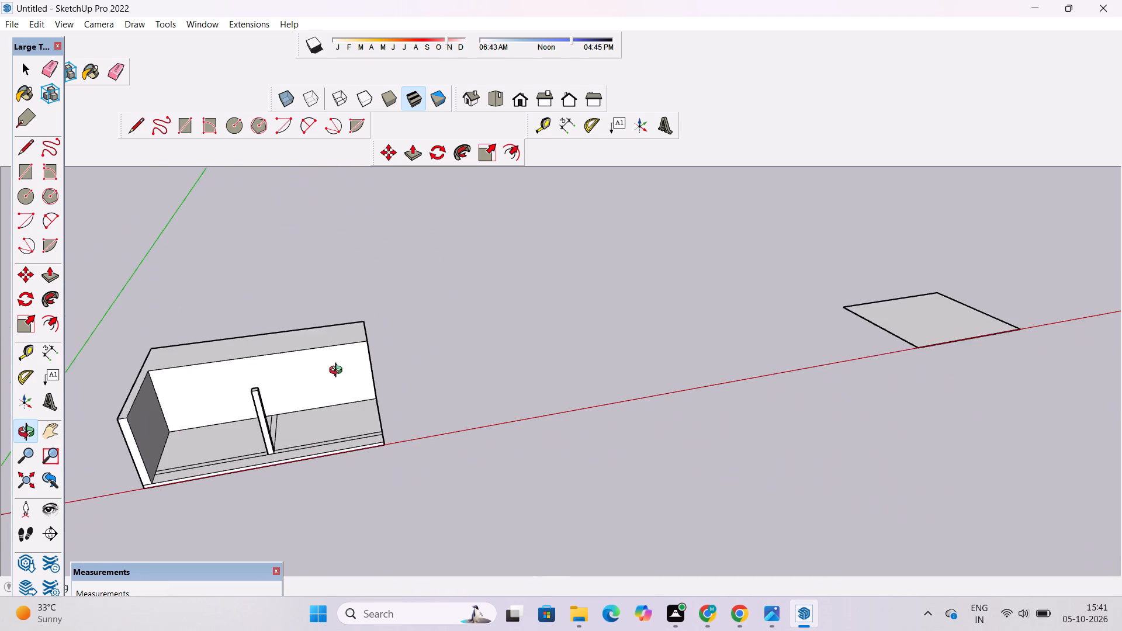
left_click_drag(498, 408, 398, 428)
left_click_drag(375, 395, 628, 382, "shift")
scroll(603, 351, "up", 7)
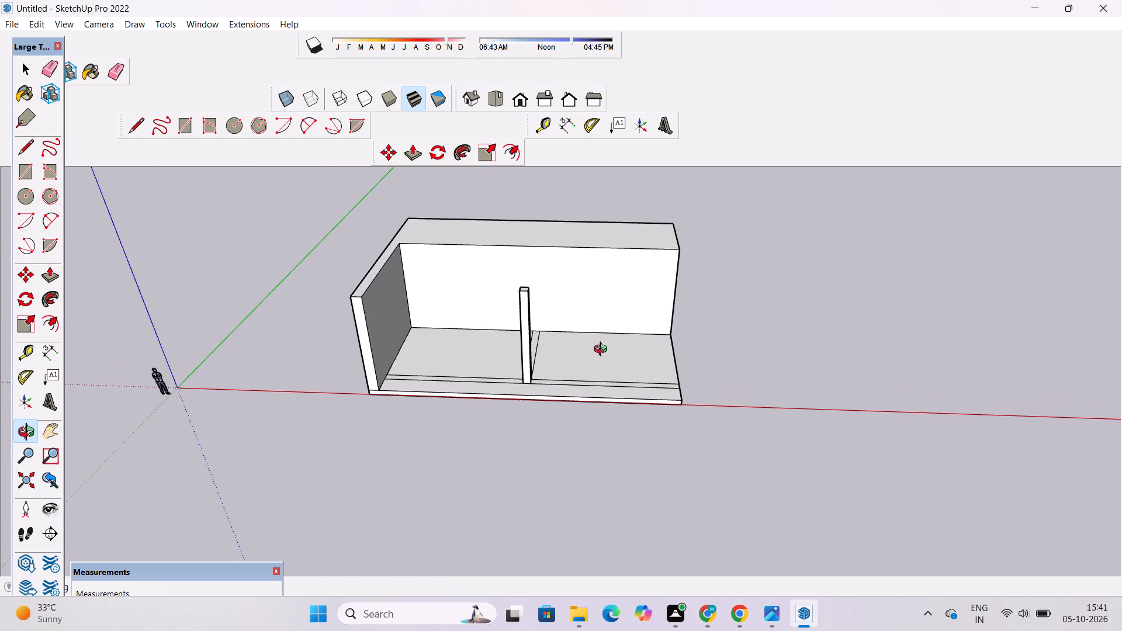
left_click_drag(603, 351, 570, 373, "shift")
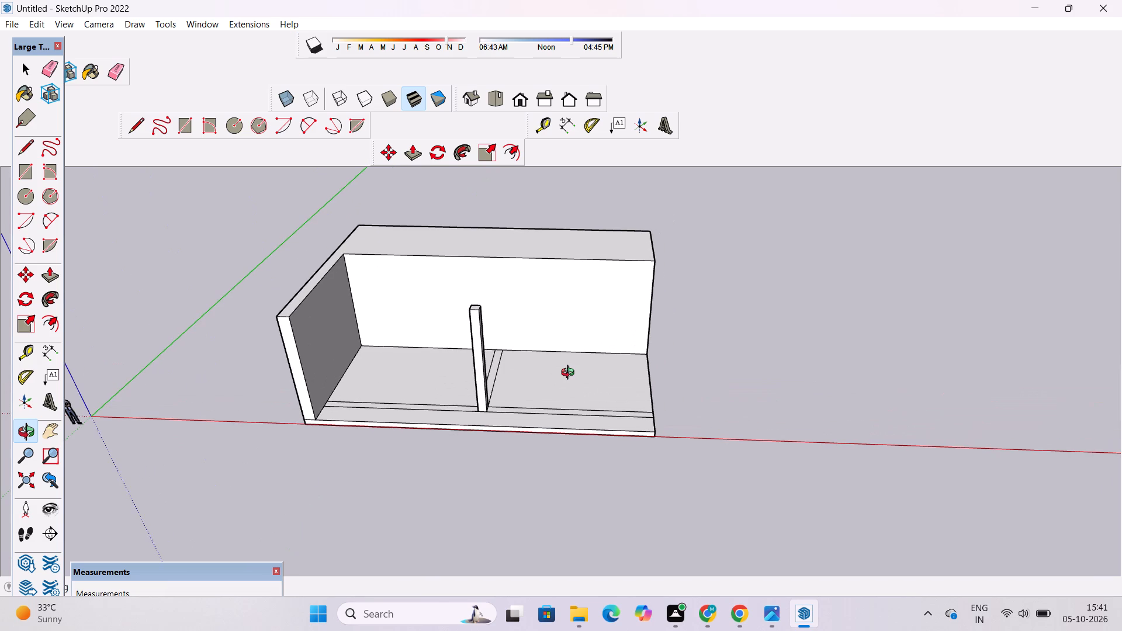
scroll(570, 374, "up", 2)
scroll(570, 374, "down", 1)
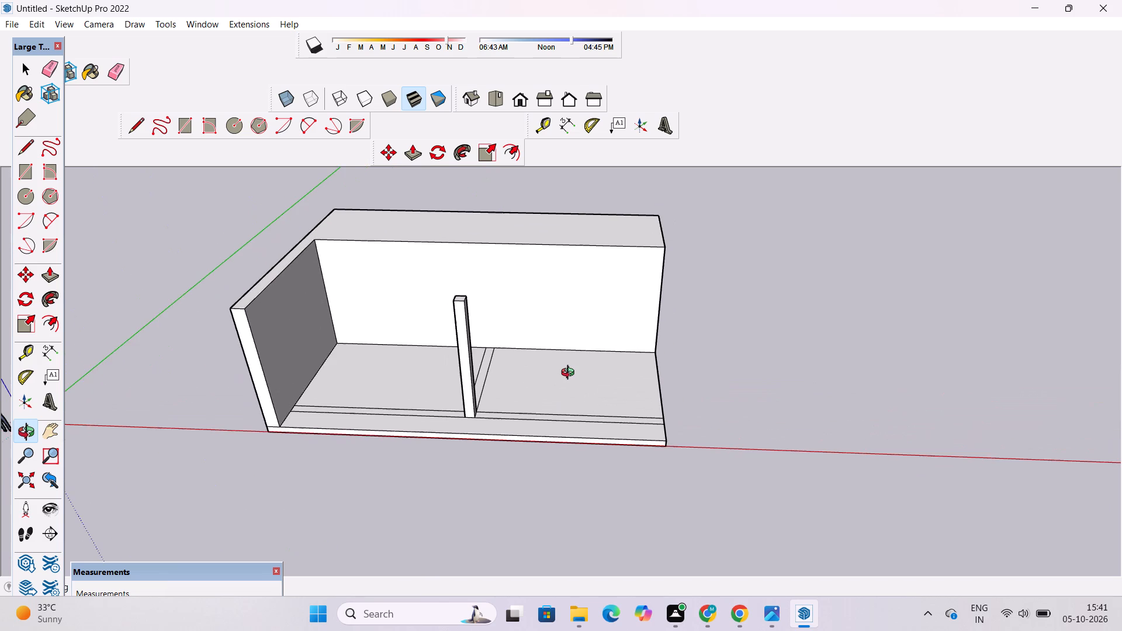
scroll(570, 374, "down", 8)
left_click_drag(570, 377, 570, 407, "shift")
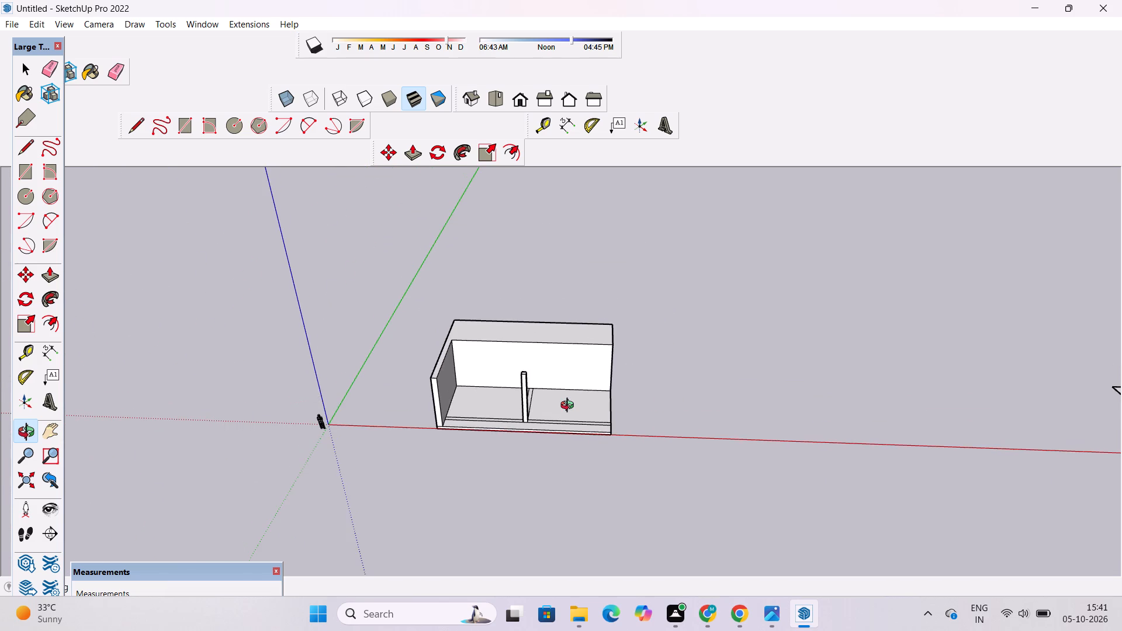
scroll(569, 407, "down", 4)
scroll(569, 407, "up", 5)
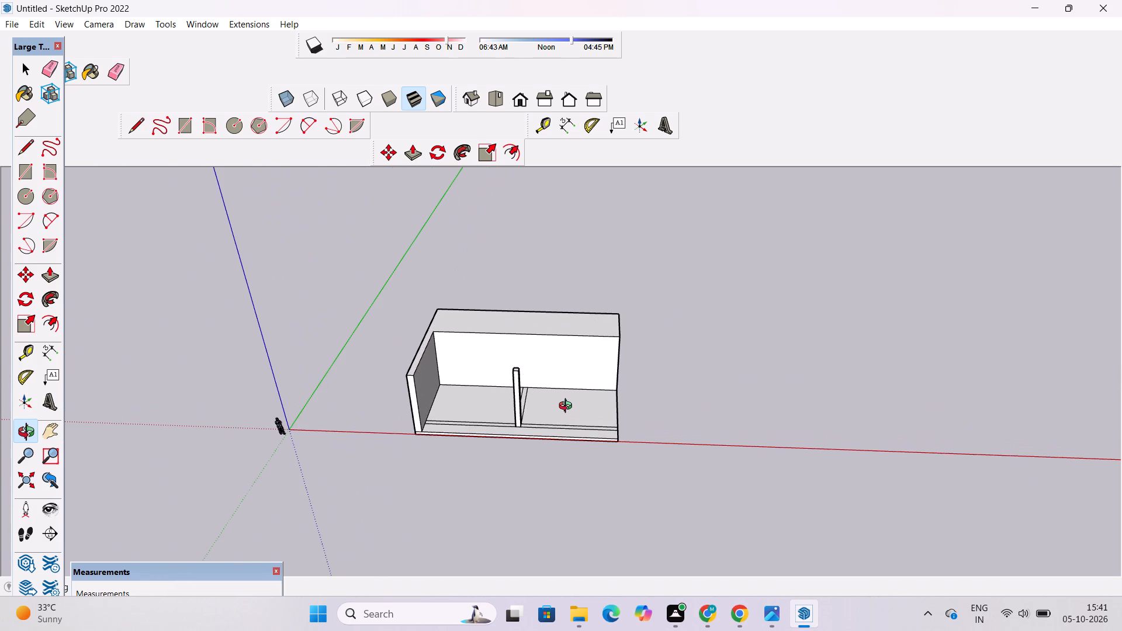
scroll(520, 427, "down", 4)
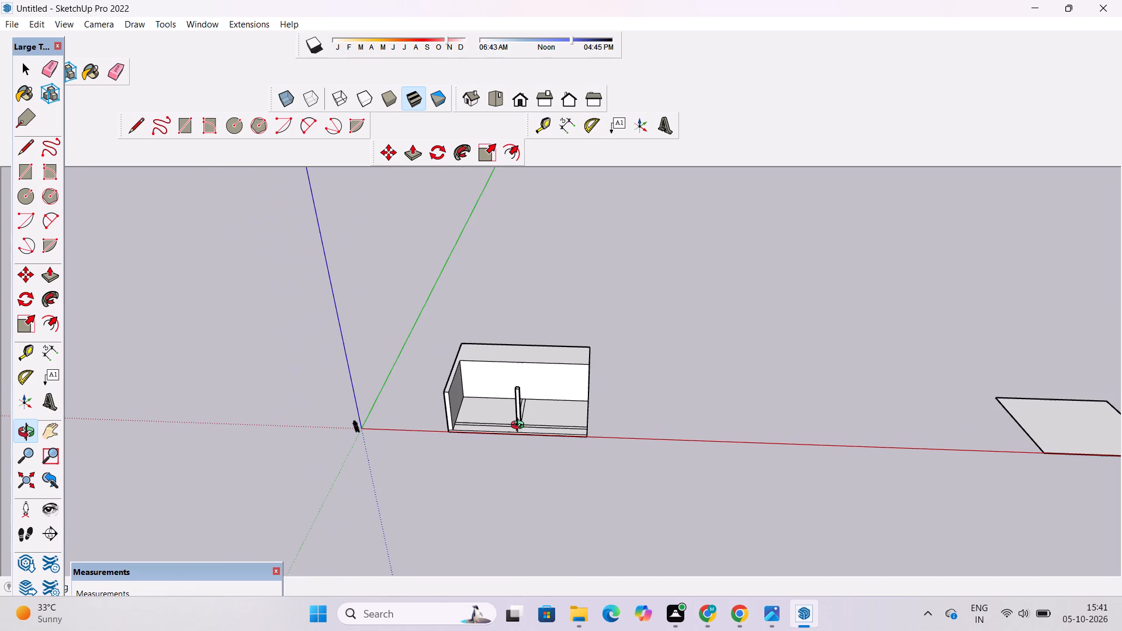
left_click_drag(482, 447, 520, 470)
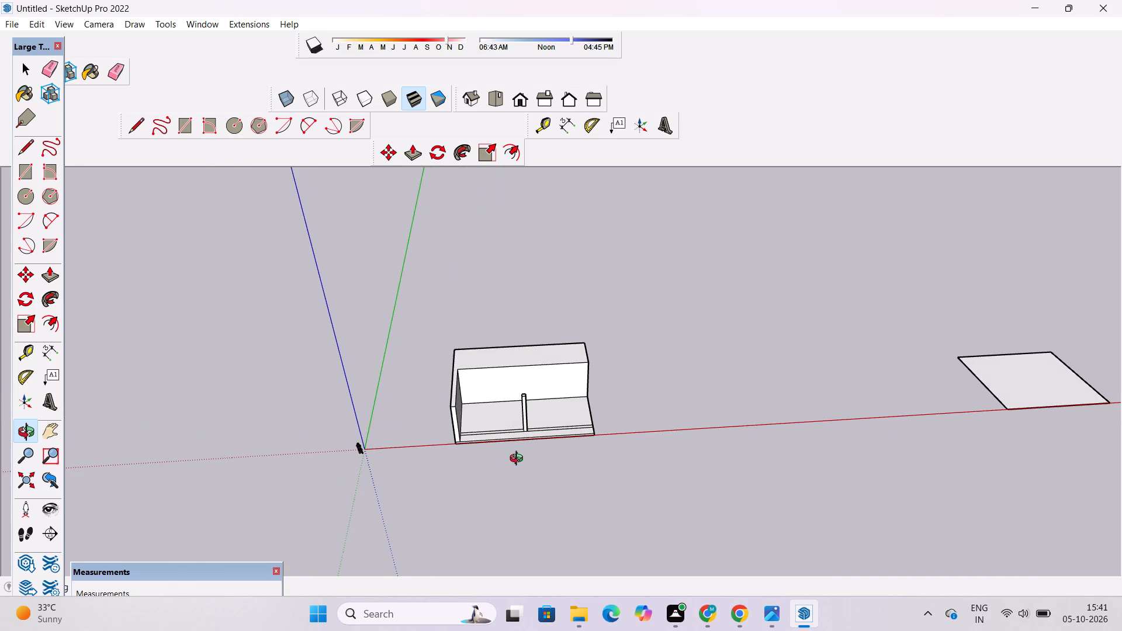
scroll(519, 460, "up", 3)
scroll(519, 460, "down", 1)
left_click_drag(520, 452, 514, 473, "shift")
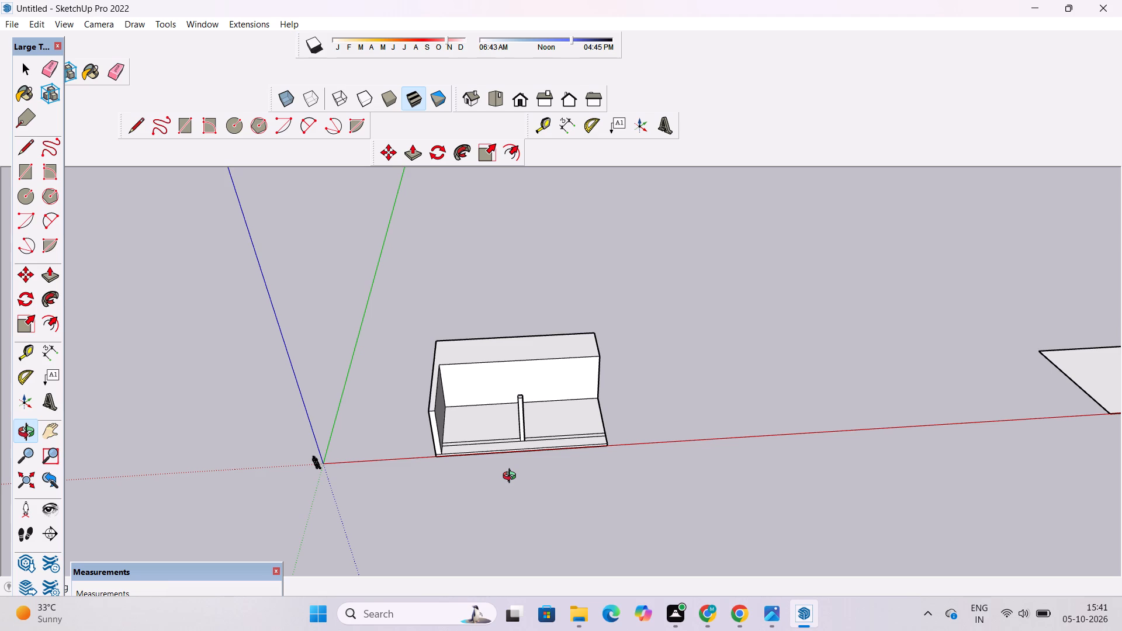
scroll(563, 440, "up", 4)
left_click_drag(582, 429, 493, 460, "shift")
scroll(497, 440, "up", 3)
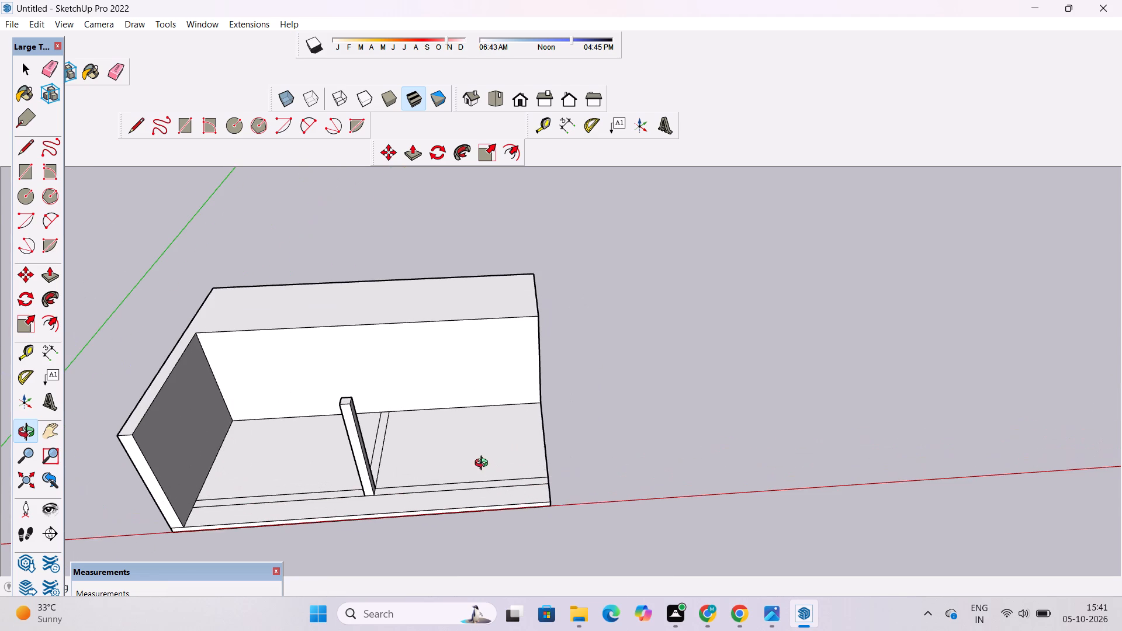
scroll(483, 375, "down", 6)
left_click_drag(560, 389, 472, 434)
scroll(496, 410, "up", 4)
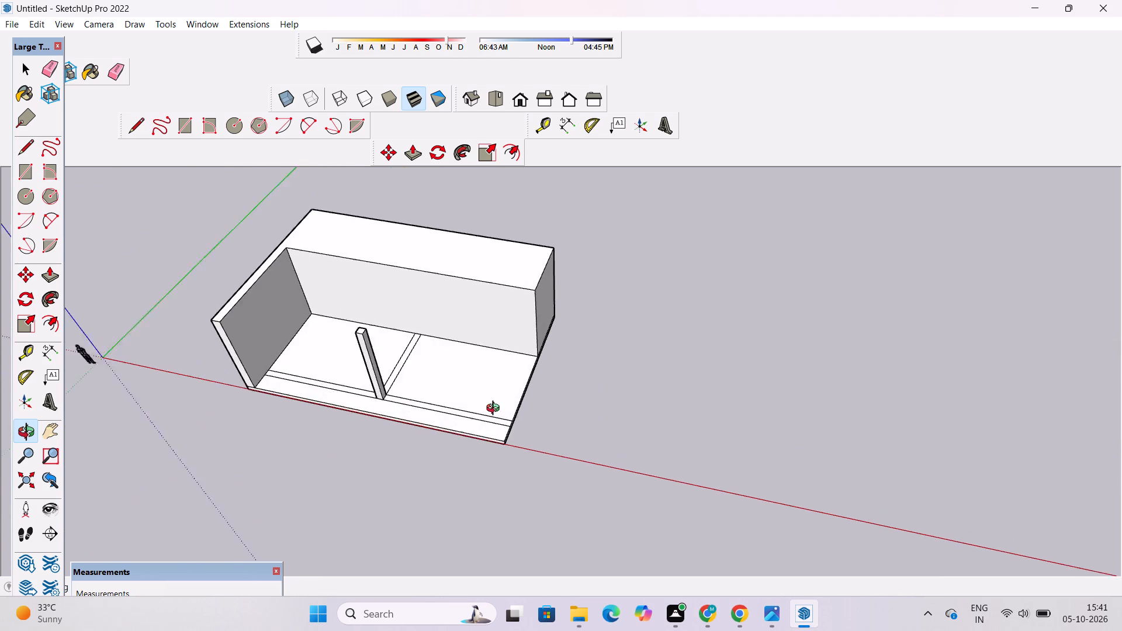
Place a guide line on the slab 1.5' in from its open end edge, opposite the side wall.
scroll(496, 410, "up", 1)
left_click_drag(496, 409, 435, 428, "shift")
left_click_drag(419, 442, 550, 482)
scroll(441, 476, "up", 4)
left_click_drag(425, 474, 580, 397, "shift")
left_click_drag(577, 407, 559, 435)
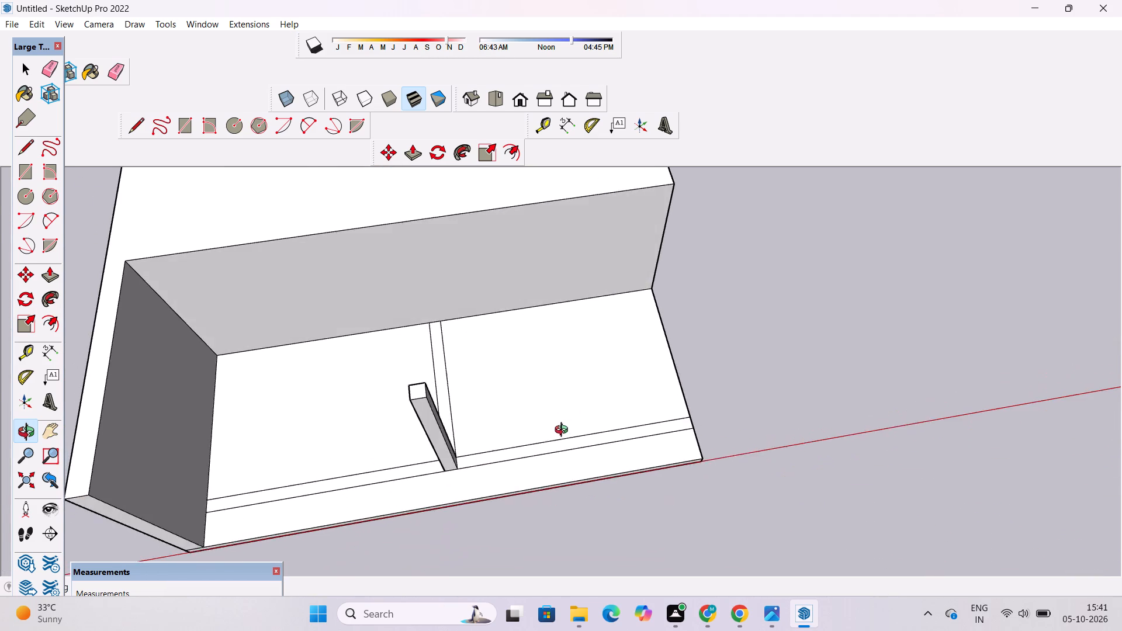
scroll(564, 431, "up", 2)
left_click_drag(629, 412, 582, 416, "shift")
scroll(583, 414, "up", 2)
key("t")
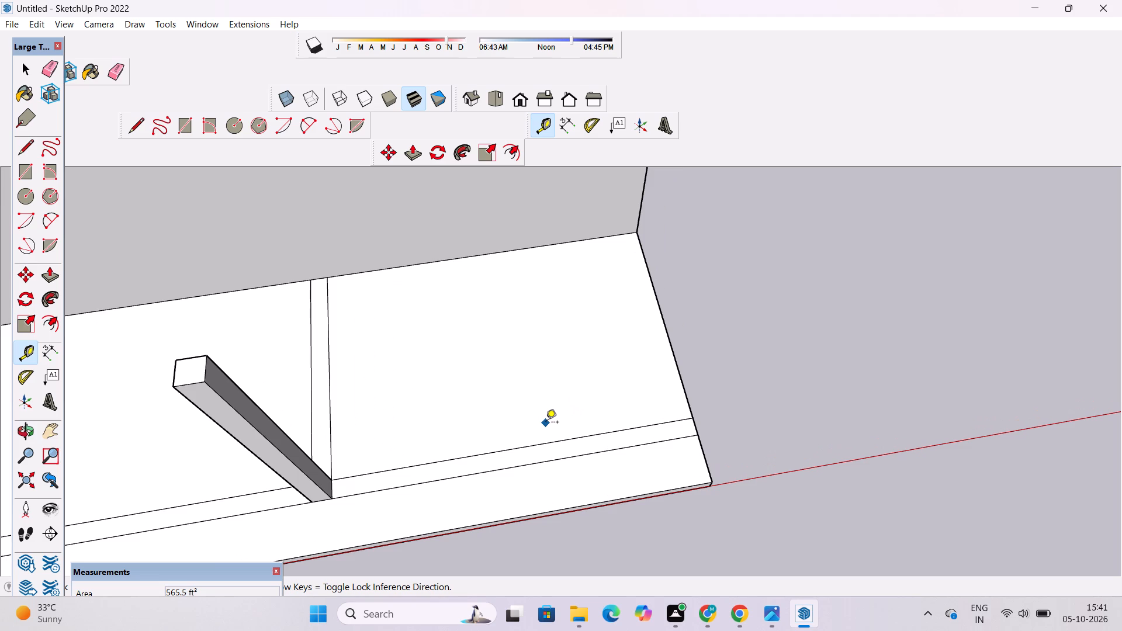
scroll(517, 357, "down", 6)
scroll(577, 355, "up", 3)
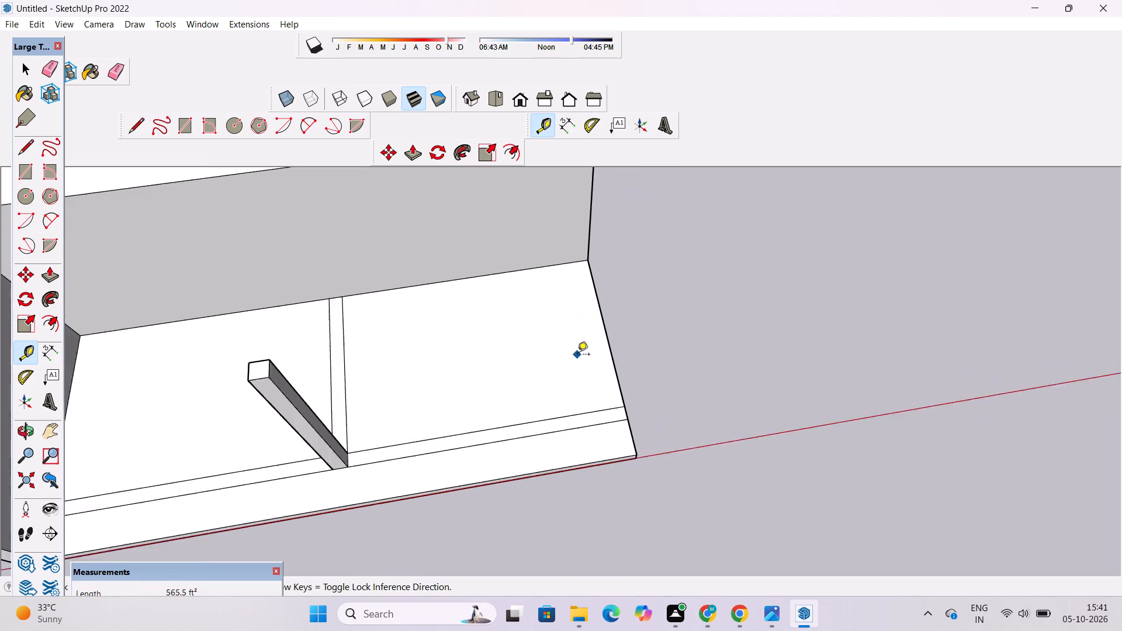
scroll(577, 355, "up", 4)
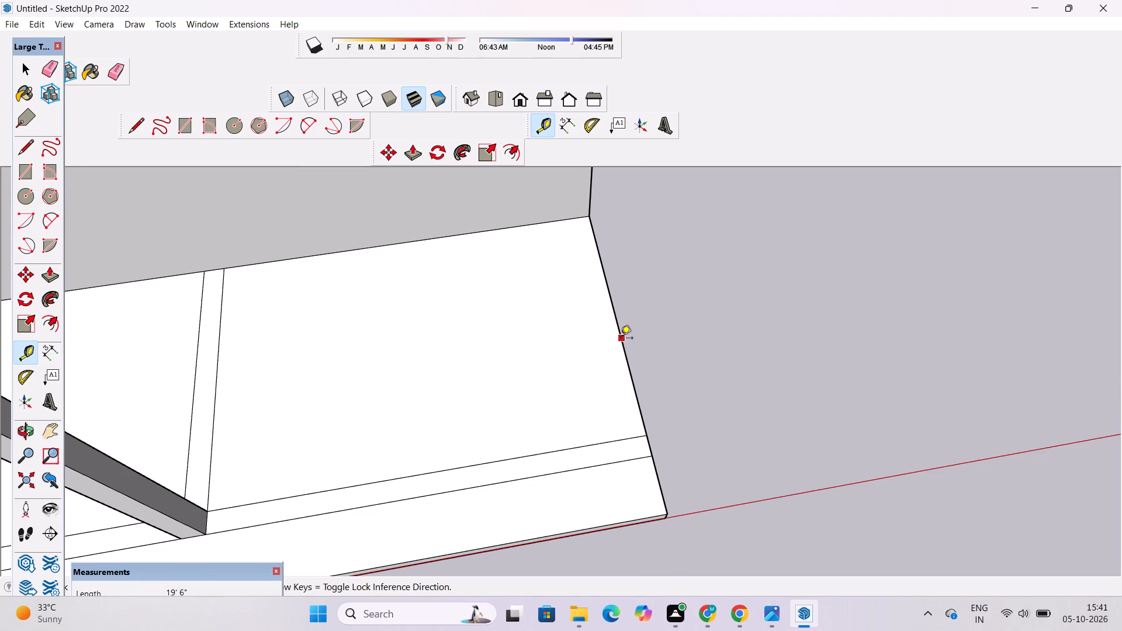
left_click(615, 315)
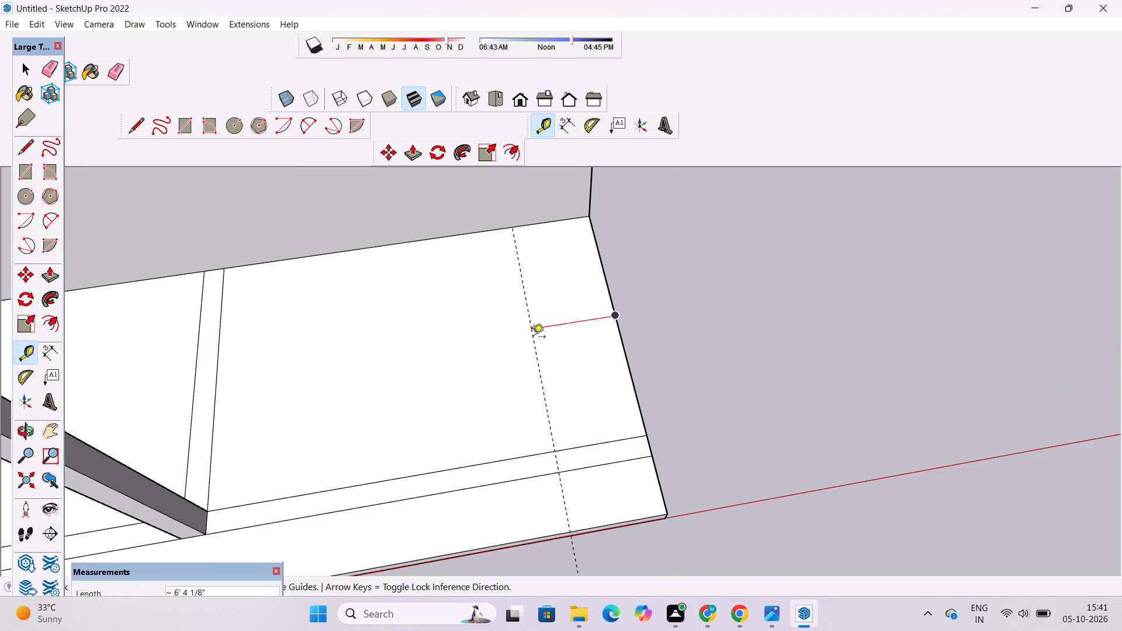
type("1.5'")
key("Return")
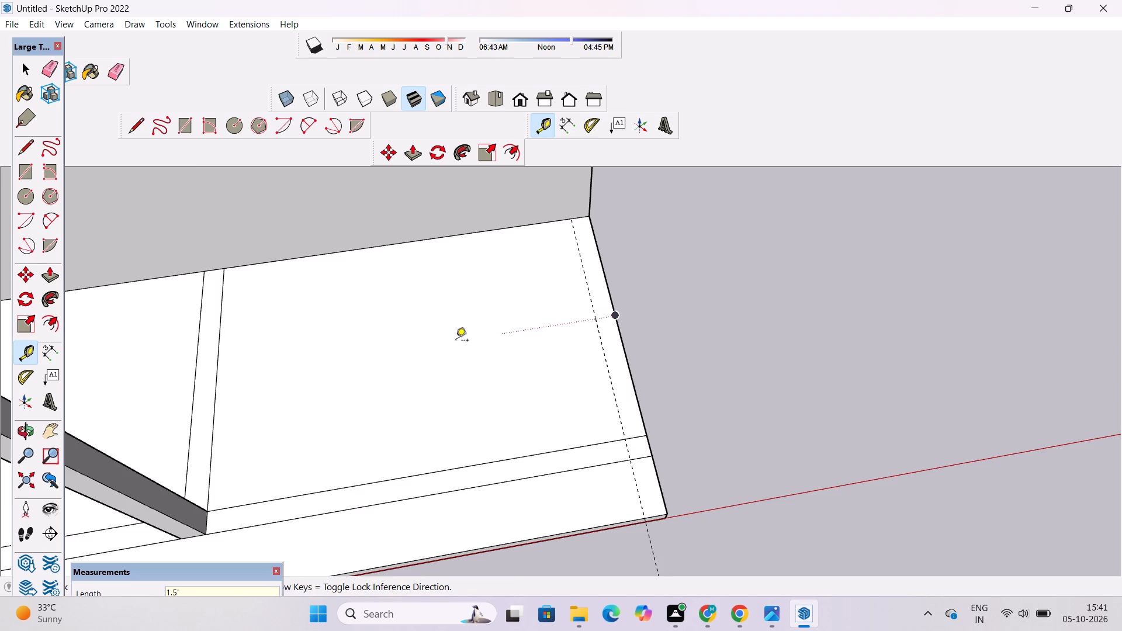
Draw a 25' line along the guide from the back wall's base to the slab's front edge, and erase the guide.
scroll(425, 317, "down", 5)
key("l")
scroll(515, 277, "up", 3)
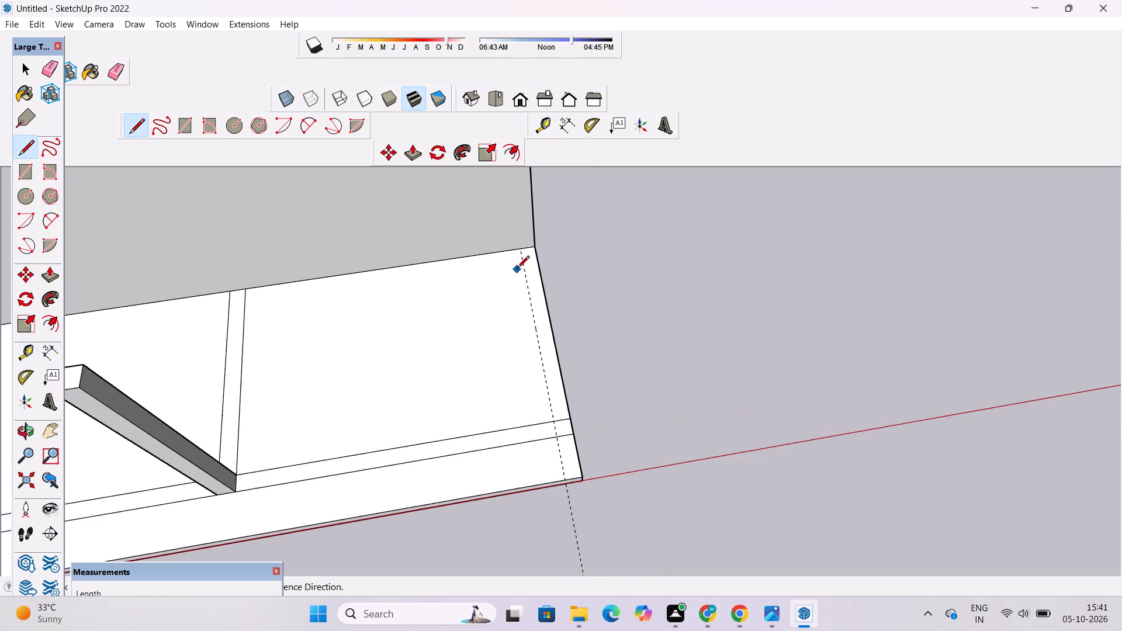
scroll(517, 269, "up", 2)
left_click(522, 241)
scroll(527, 271, "down", 6)
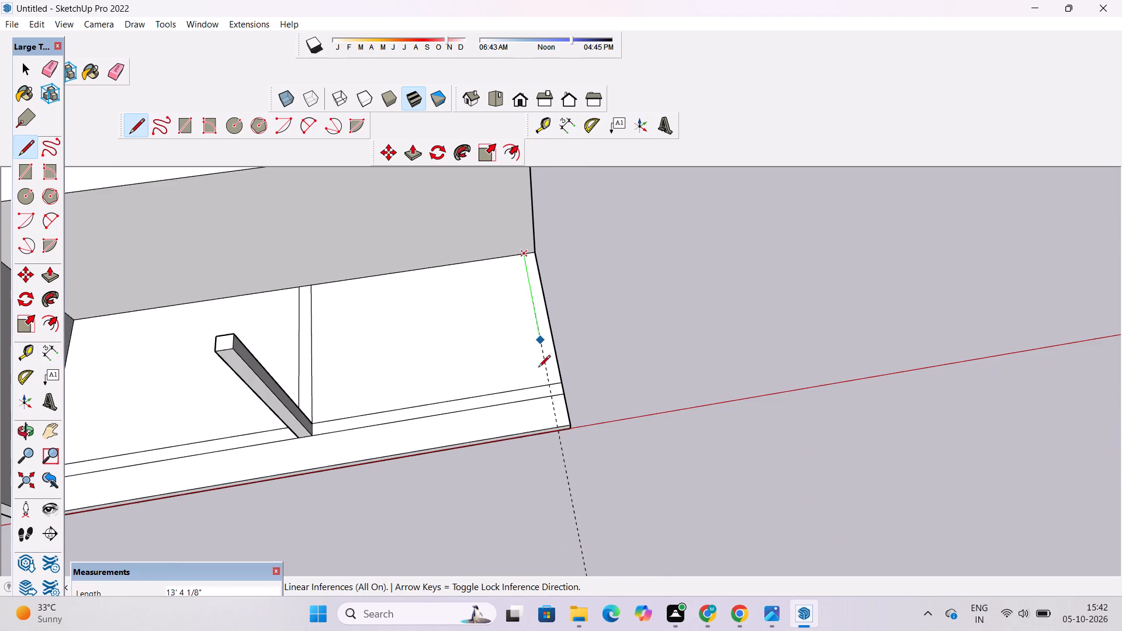
scroll(542, 396, "up", 5)
left_click(567, 448)
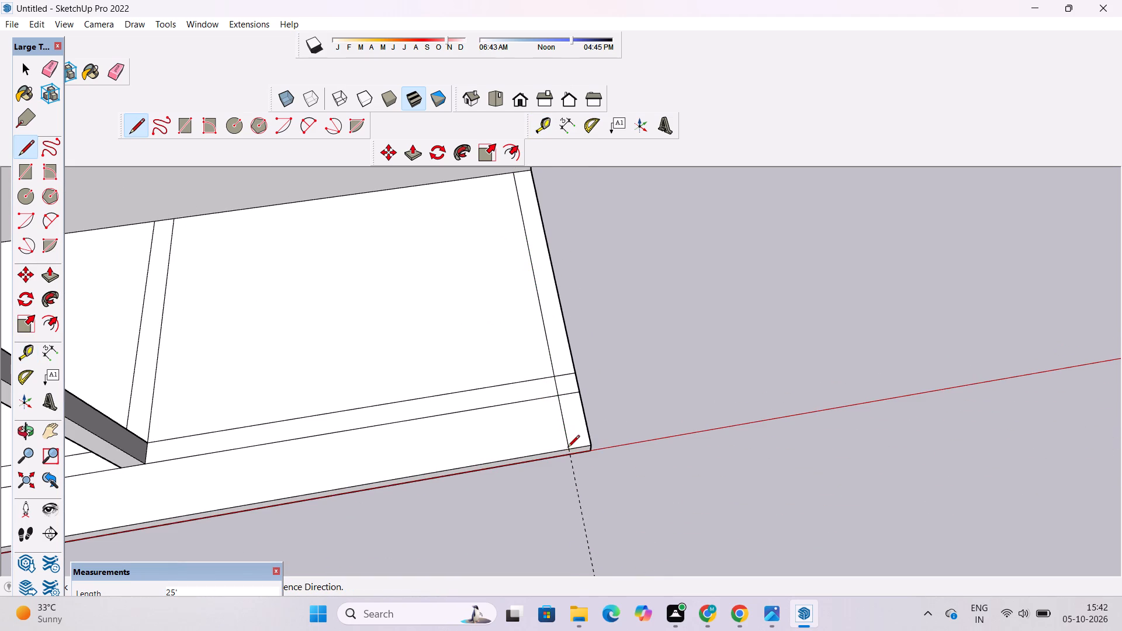
key("e")
left_click_drag(585, 477, 570, 493)
Examine the narrow strip at the slab's open end and its crossing with the front strip from several angles.
key("o")
scroll(570, 493, "down", 6)
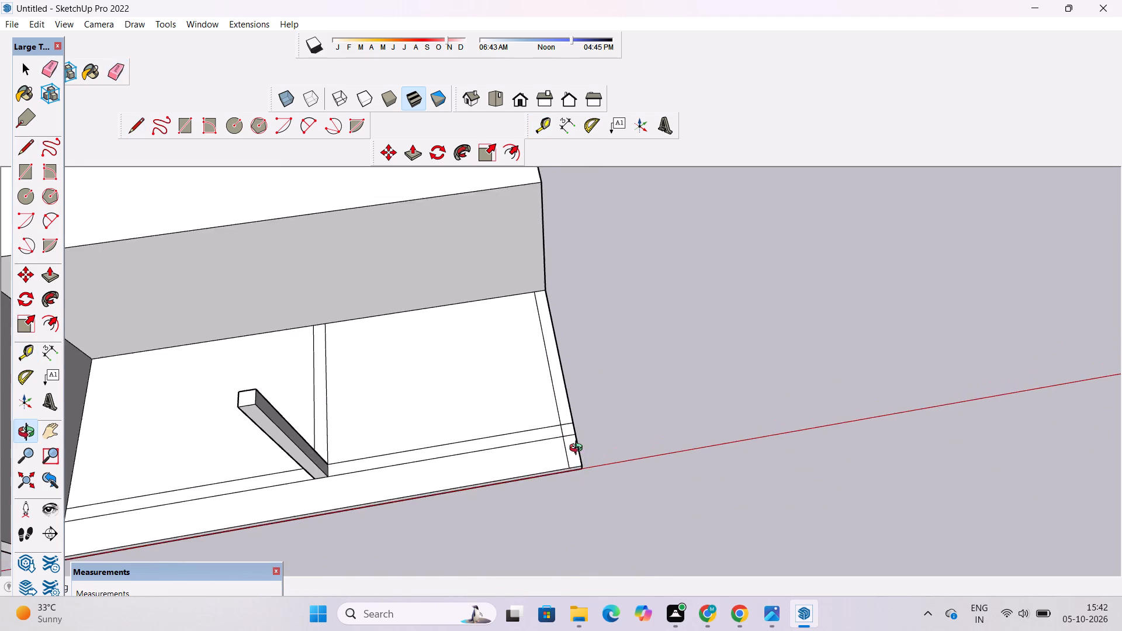
scroll(573, 431, "up", 4)
scroll(567, 423, "down", 4)
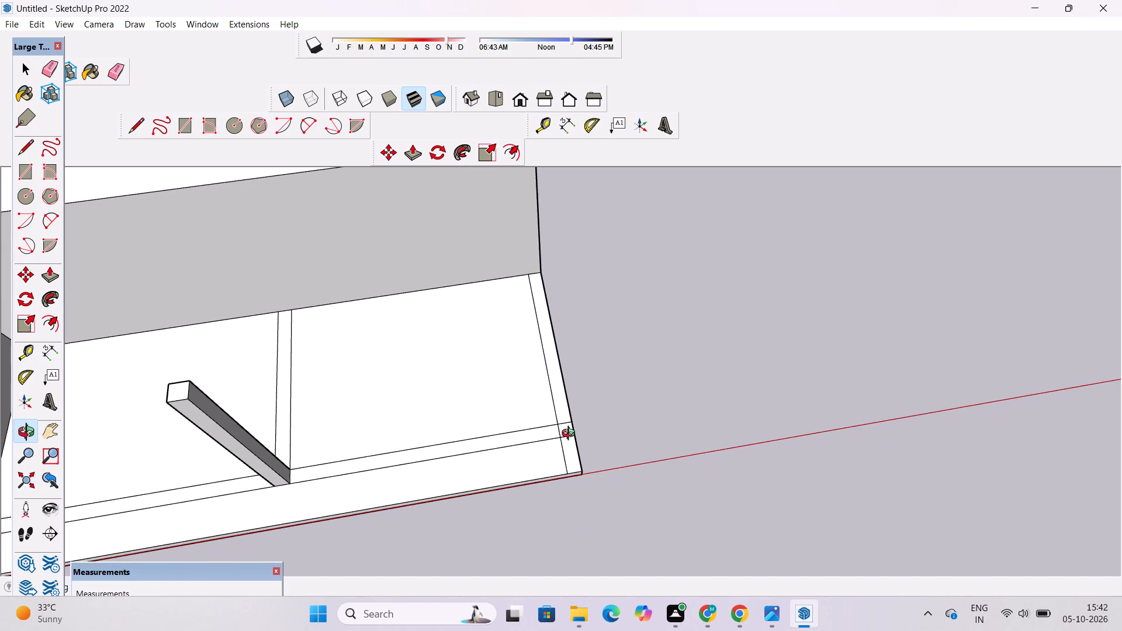
left_click_drag(573, 434, 567, 428)
left_click(559, 413)
right_click(557, 411)
left_click_drag(635, 376, 631, 366)
left_click_drag(636, 418, 571, 363)
left_click_drag(575, 338, 561, 415)
scroll(561, 415, "down", 5)
left_click_drag(614, 407, 565, 384)
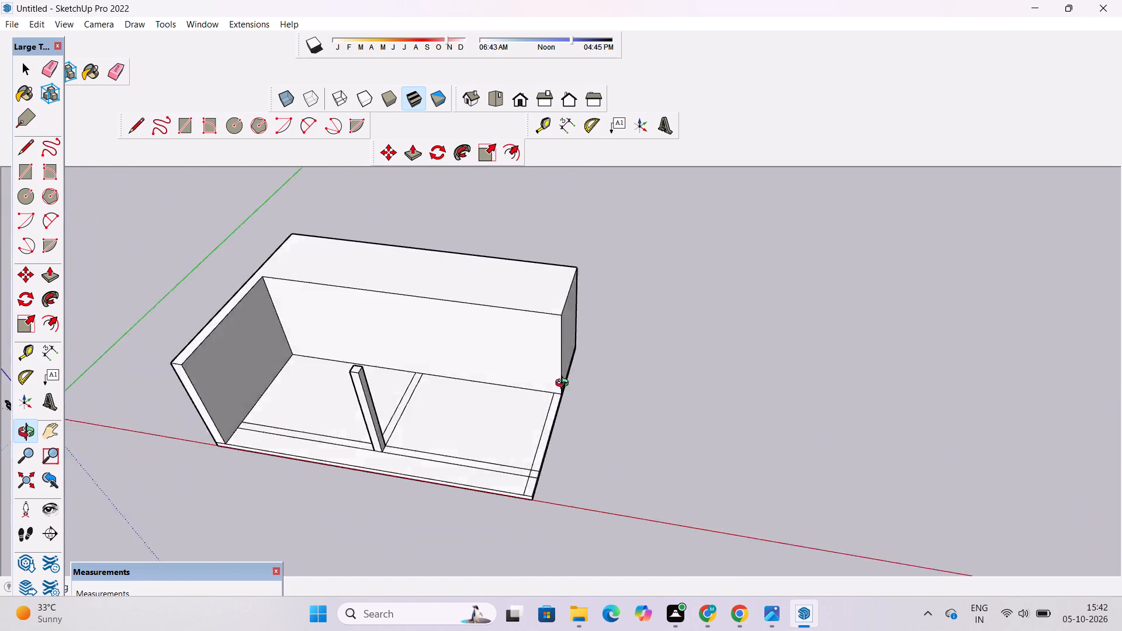
left_click_drag(565, 384, 503, 364)
scroll(555, 380, "up", 4)
left_click_drag(562, 389, 535, 374, "shift")
left_click_drag(659, 414, 565, 374)
left_click_drag(565, 375, 562, 358, "shift")
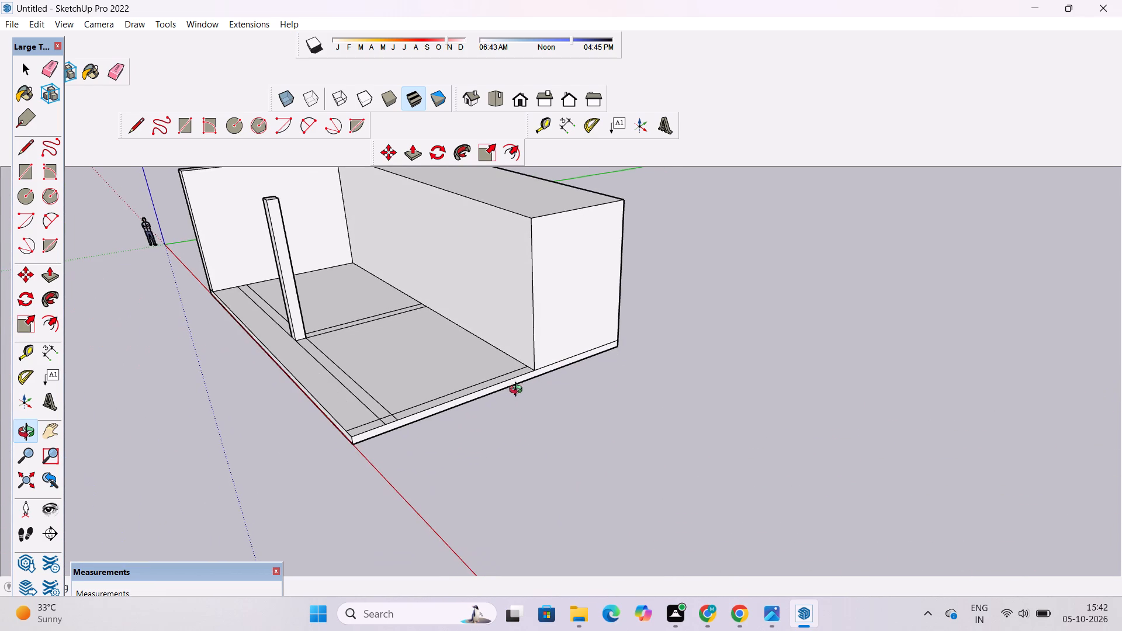
Push/Pull the slab's open end face outward 12' to lengthen the floor beyond the end strip.
key("space")
scroll(500, 417, "up", 2)
left_click(512, 373)
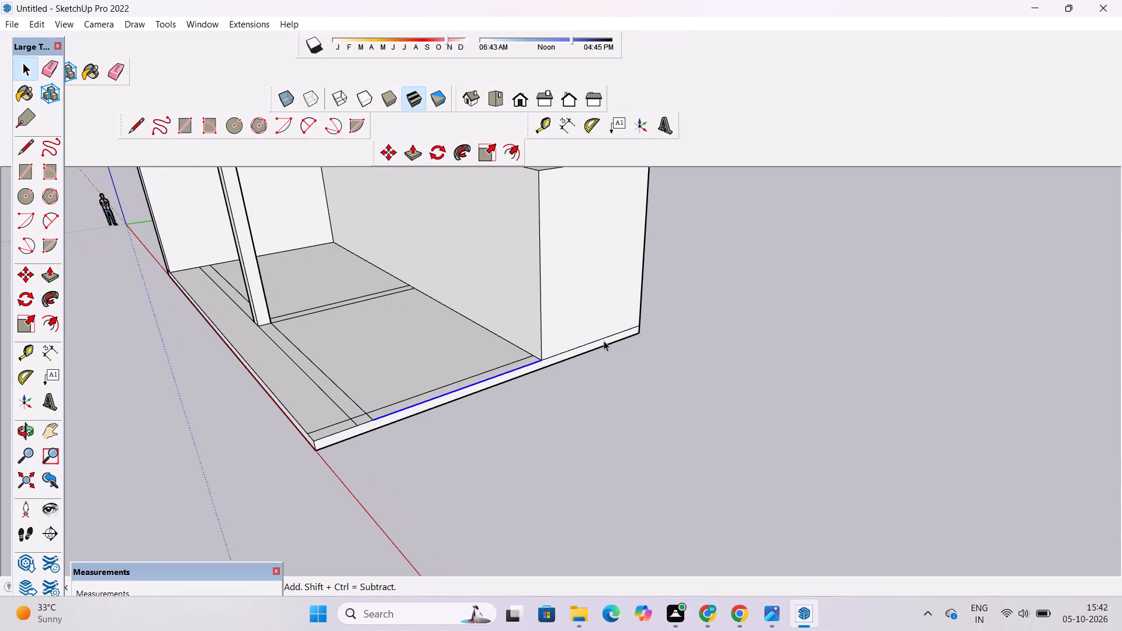
left_click(750, 330)
key("p")
scroll(557, 371, "up", 4)
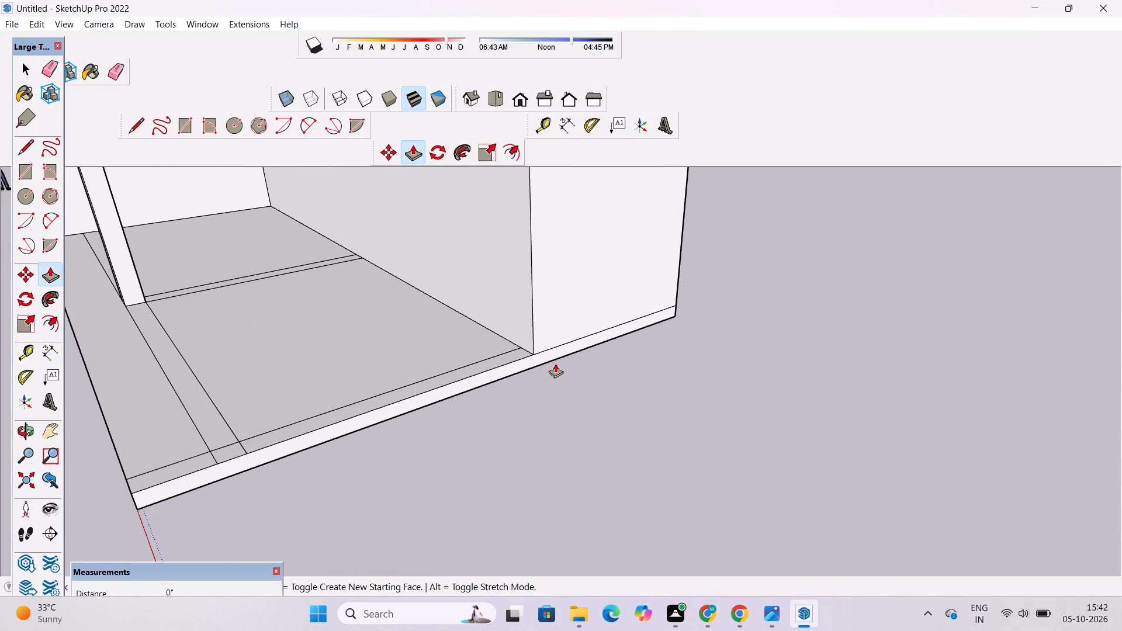
left_click(559, 348)
scroll(559, 348, "down", 10)
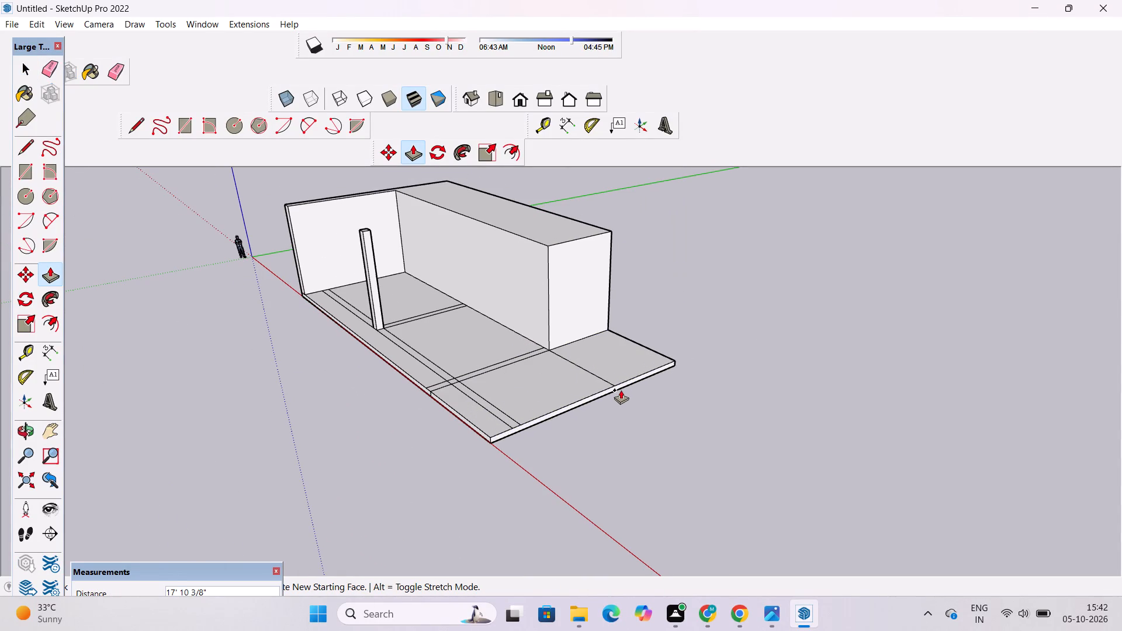
key("1")
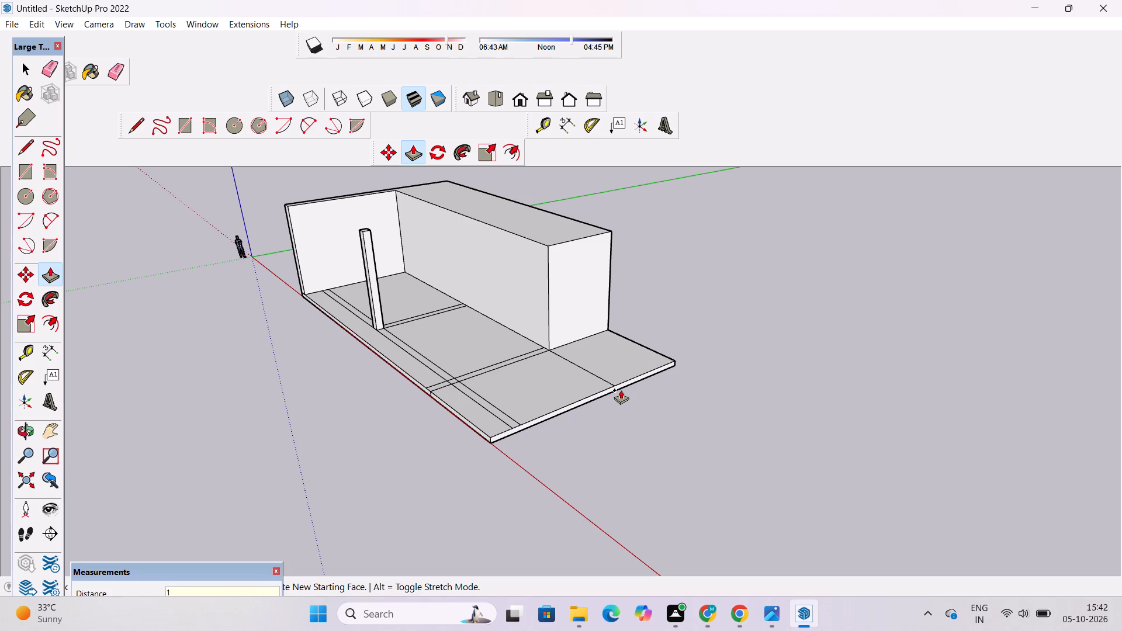
type("2'")
key("Return")
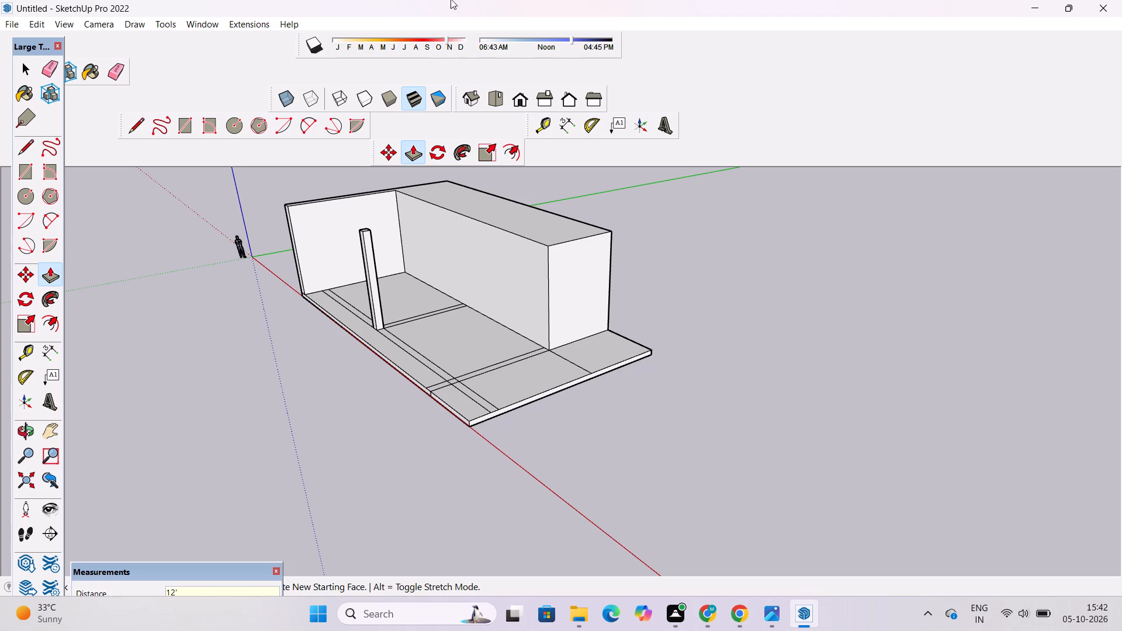
Push/Pull the end face of the thick back wall outward to align with the lengthened slab's end.
left_click(565, 324)
left_click(589, 375)
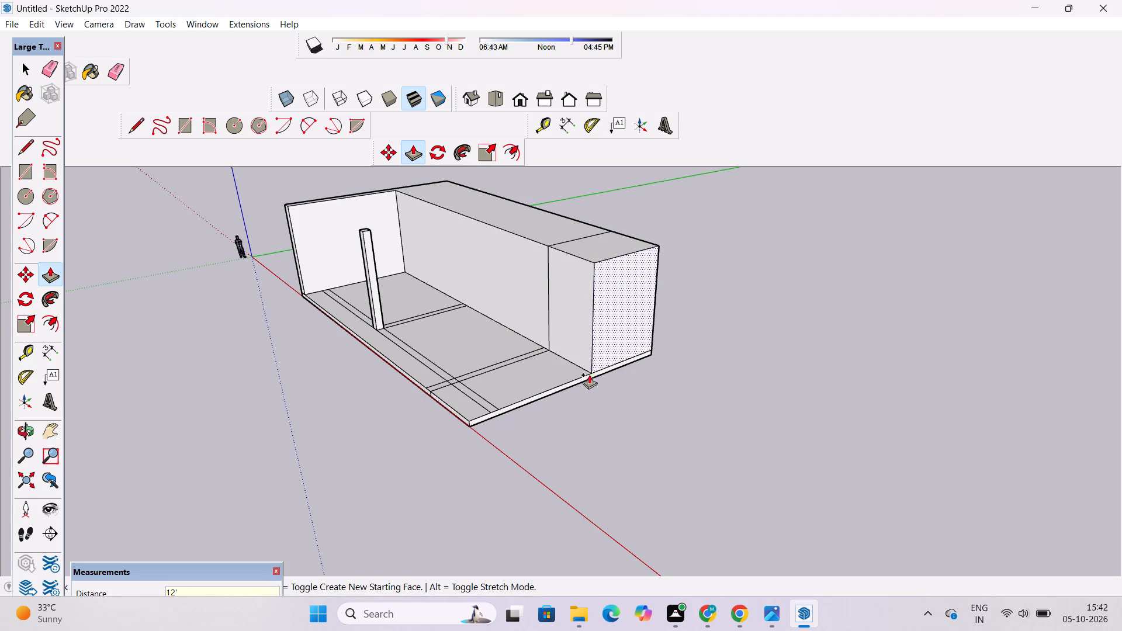
key("o")
scroll(605, 382, "down", 6)
left_click_drag(552, 375, 804, 386)
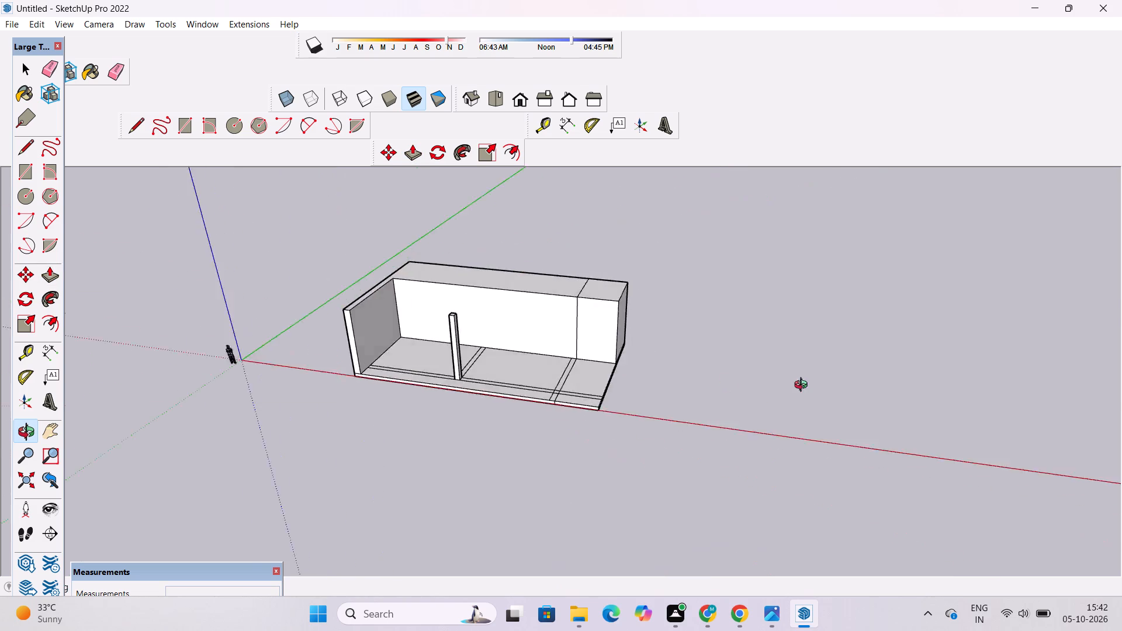
Erase the leftover seam lines across the thick back wall's top and down its front face.
left_click_drag(804, 386, 819, 390)
scroll(630, 401, "down", 4)
left_click_drag(662, 445, 602, 433)
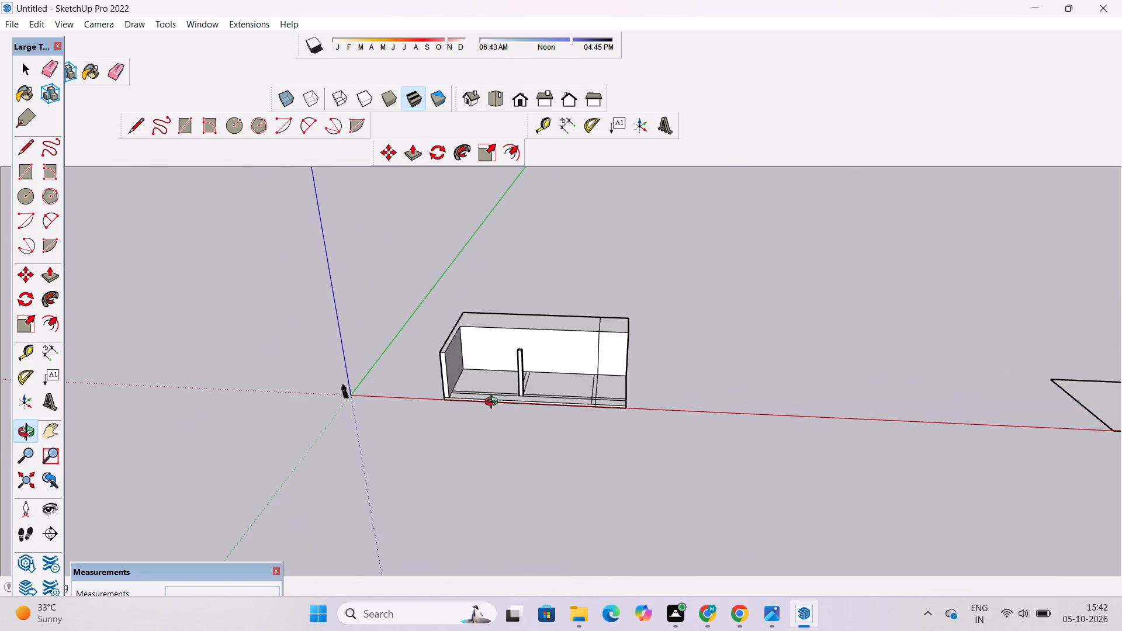
scroll(494, 403, "up", 4)
left_click_drag(494, 402, 513, 418, "shift")
scroll(554, 394, "up", 3)
left_click_drag(644, 377, 614, 384, "shift")
left_click_drag(607, 391, 607, 406)
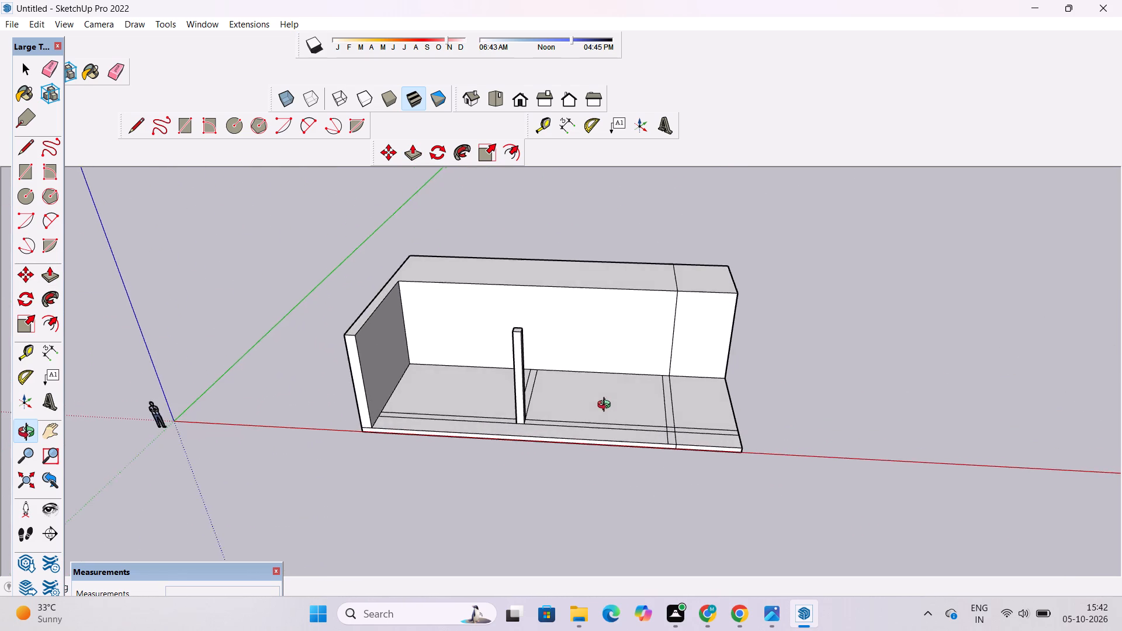
left_click_drag(607, 406, 615, 425)
scroll(646, 383, "up", 2)
left_click_drag(662, 391, 629, 366, "shift")
left_click_drag(621, 382, 660, 508)
scroll(616, 362, "up", 3)
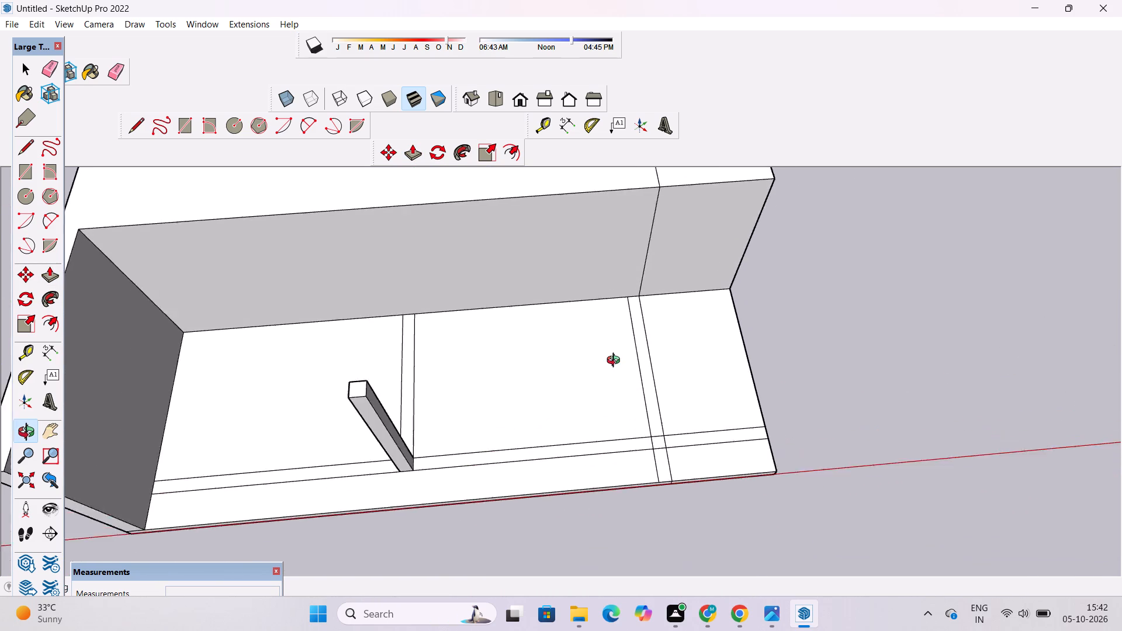
scroll(616, 362, "up", 1)
left_click_drag(610, 368, 581, 479, "shift")
scroll(579, 472, "down", 6)
key("e")
left_click_drag(611, 328, 583, 369)
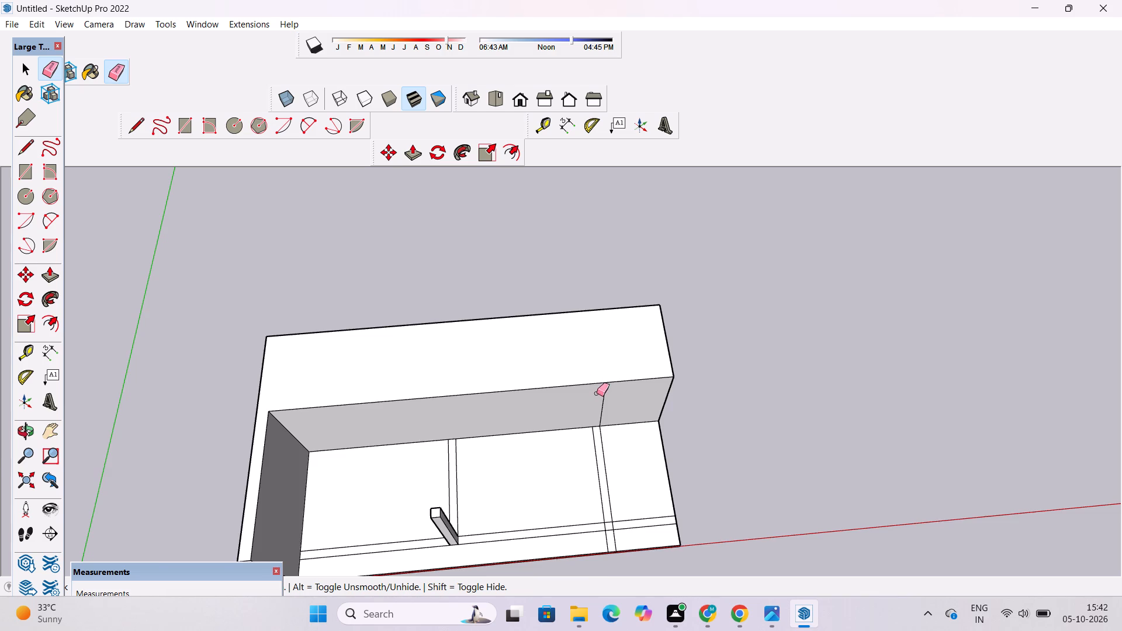
scroll(597, 394, "up", 4)
left_click_drag(631, 414, 585, 429)
Erase the end strip's two lines on the slab between the back wall and the front strip.
key("o")
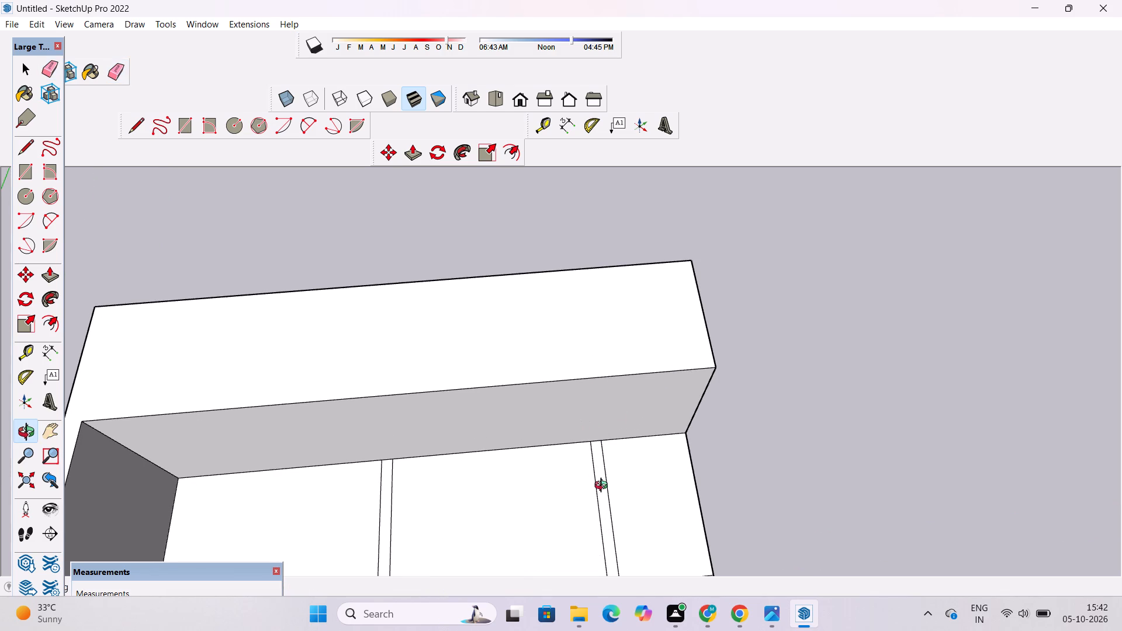
left_click_drag(604, 487, 584, 347)
scroll(584, 390, "down", 6)
left_click_drag(587, 461, 591, 422, "shift")
left_click_drag(594, 424, 651, 476)
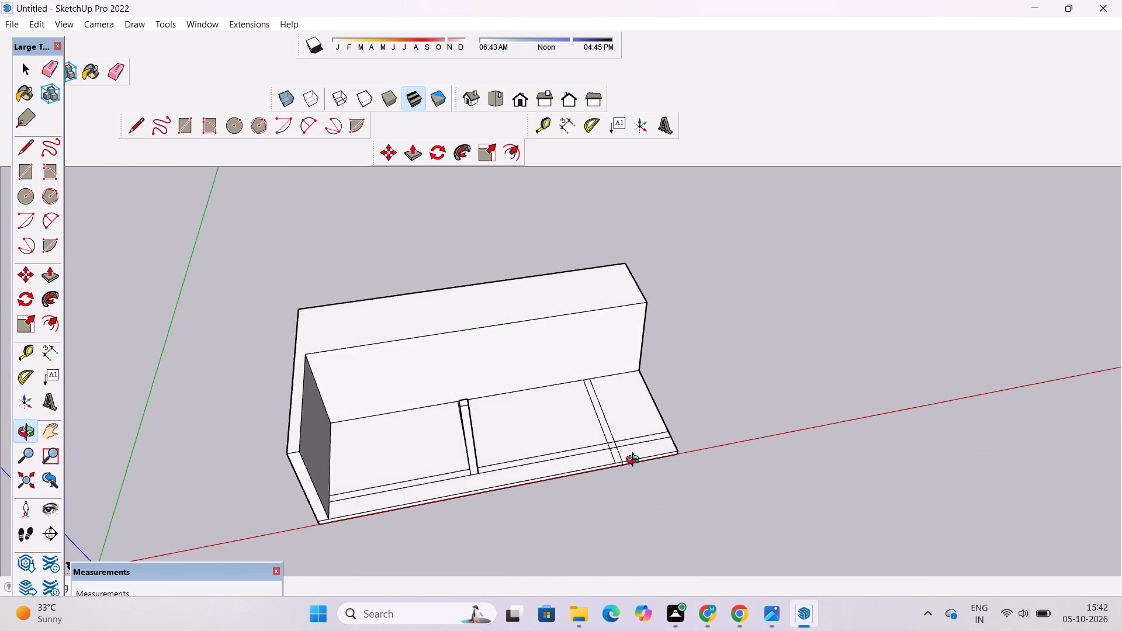
scroll(611, 430, "up", 3, "shift")
left_click_drag(622, 453, 636, 489, "shift")
key("e")
scroll(612, 443, "up", 3)
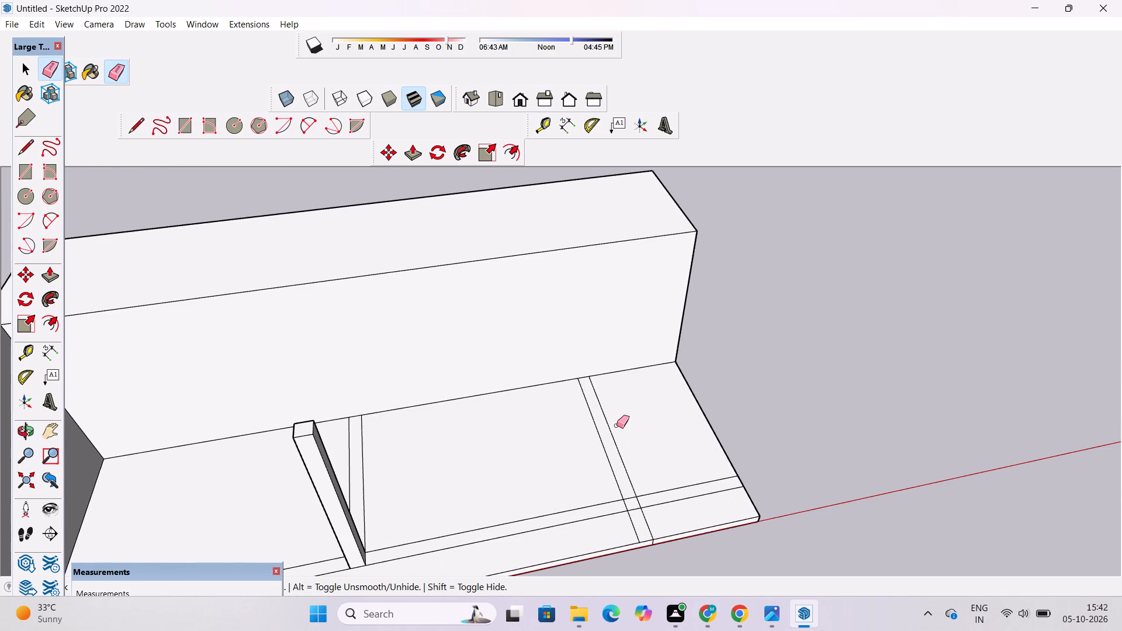
left_click_drag(617, 414, 590, 456)
scroll(607, 475, "down", 3)
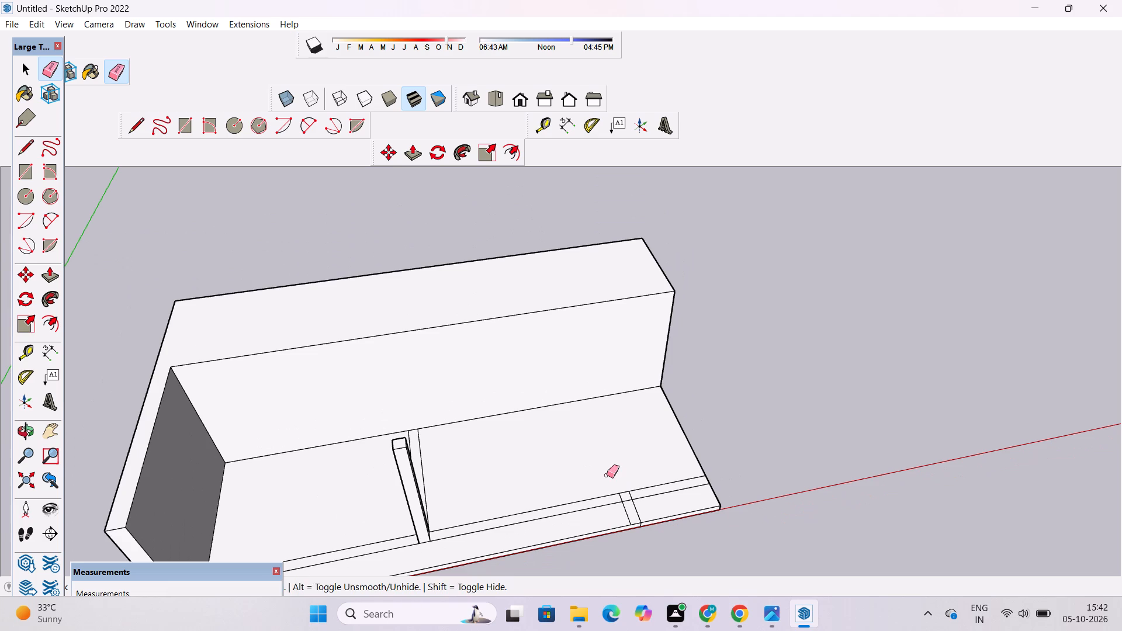
Examine the slab, walls, column and remaining floor strips from several angles and distances.
key("o")
scroll(604, 492, "down", 1)
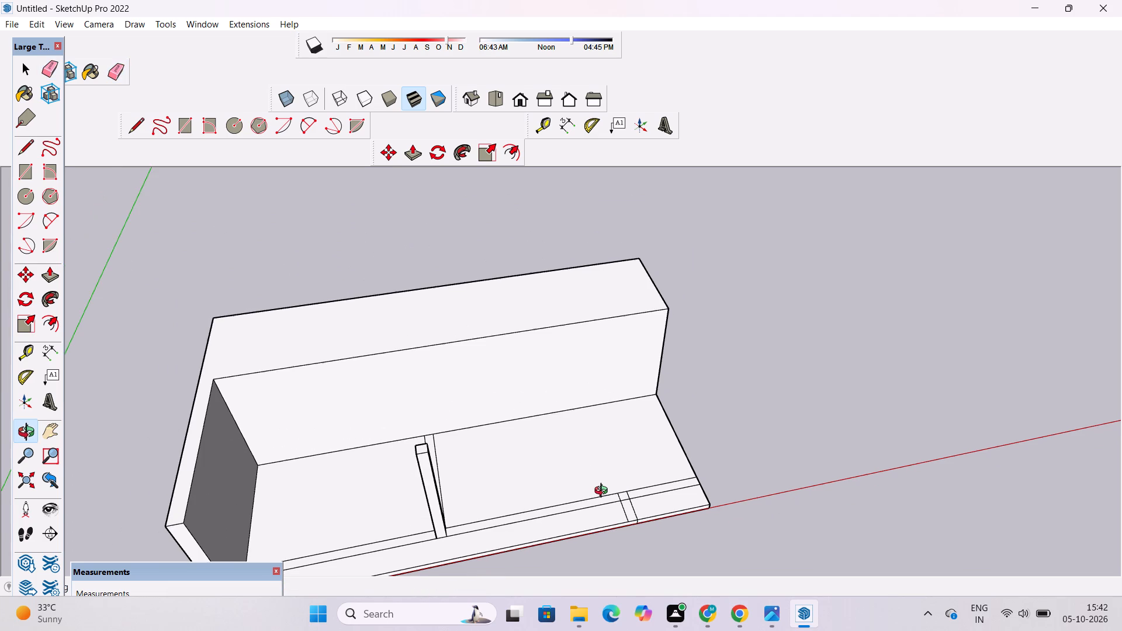
left_click_drag(607, 492, 599, 498)
left_click_drag(595, 500, 588, 502)
left_click_drag(587, 502, 587, 478, "shift")
right_click(587, 502, "shift")
left_click(526, 470)
left_click_drag(569, 489, 570, 394)
left_click_drag(603, 406, 565, 401)
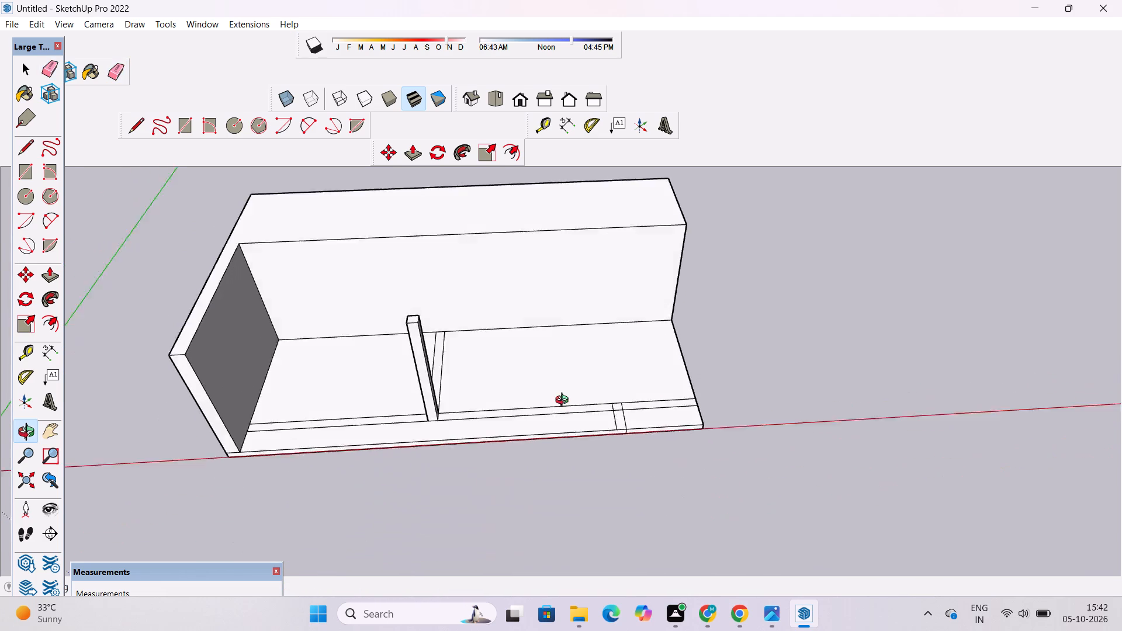
left_click_drag(565, 401, 542, 398)
scroll(518, 384, "up", 3, "shift")
left_click_drag(520, 393, 566, 455, "shift")
scroll(566, 455, "down", 5, "shift")
left_click_drag(555, 482, 562, 507)
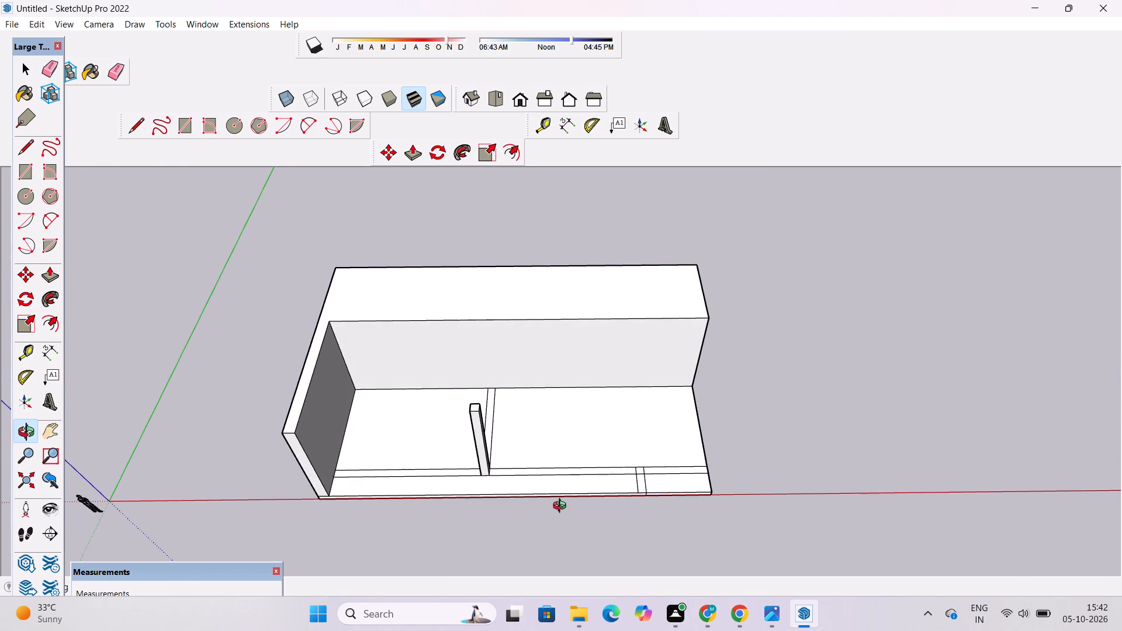
left_click_drag(562, 507, 564, 468)
left_click(564, 464)
left_click_drag(564, 421, 556, 450, "shift")
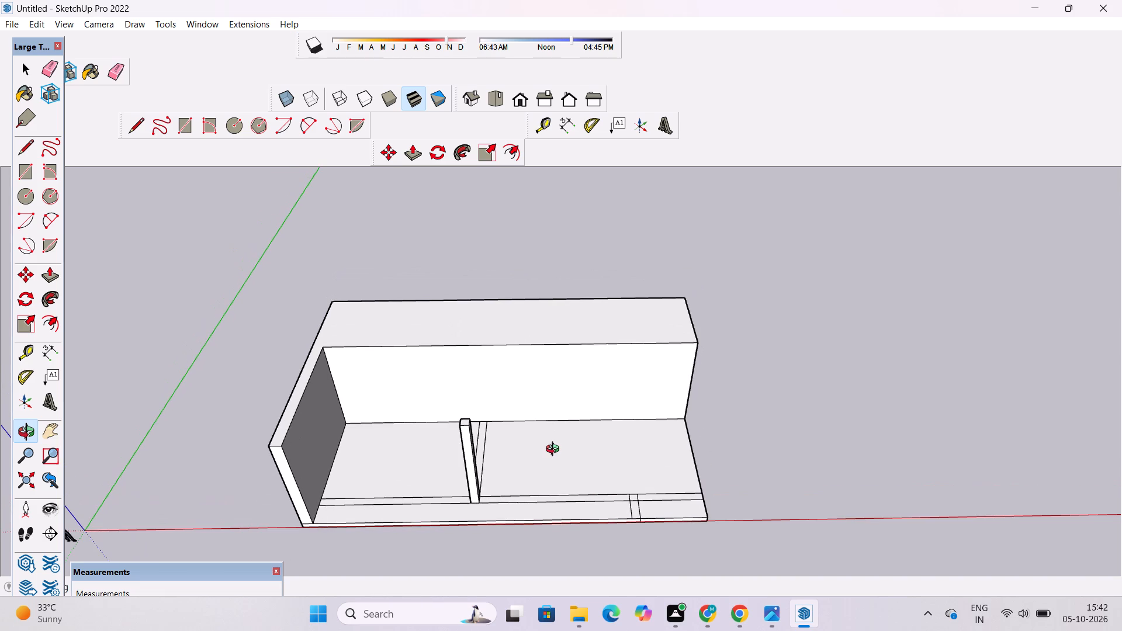
scroll(555, 450, "up", 1)
scroll(555, 450, "down", 3)
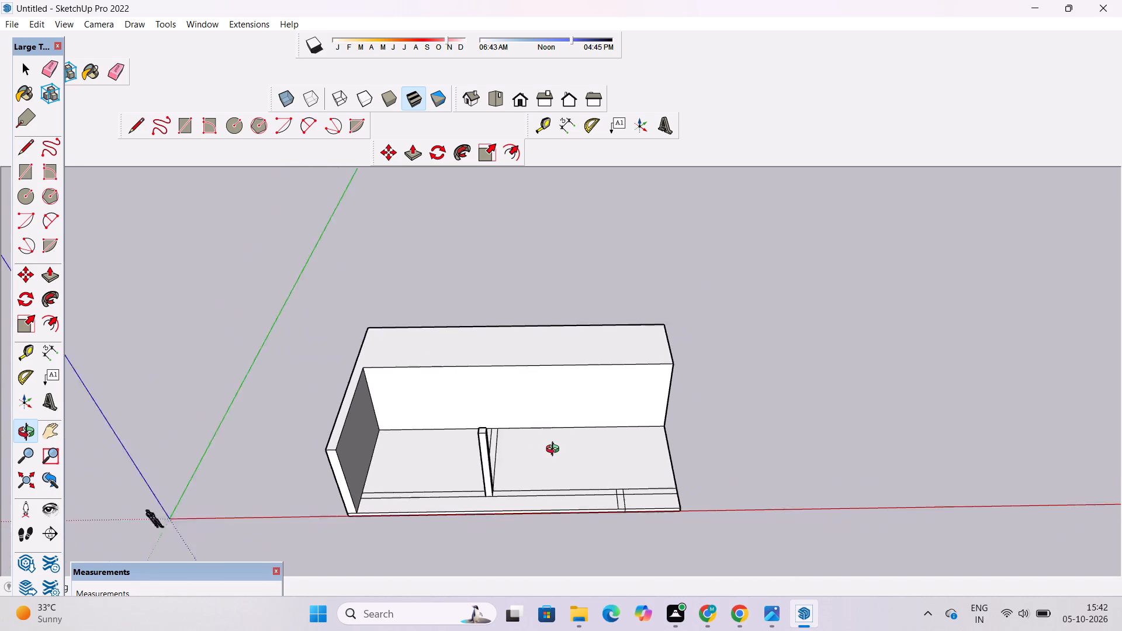
scroll(555, 450, "down", 2)
scroll(555, 450, "up", 3)
left_click_drag(550, 457, 552, 509)
right_click(552, 502)
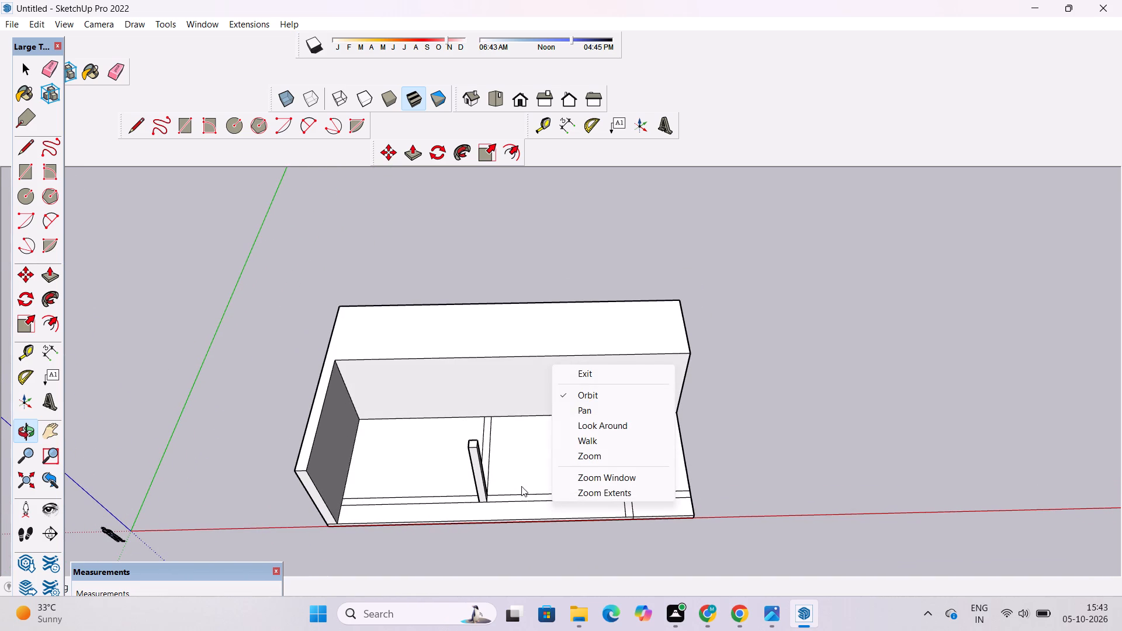
left_click(979, 394)
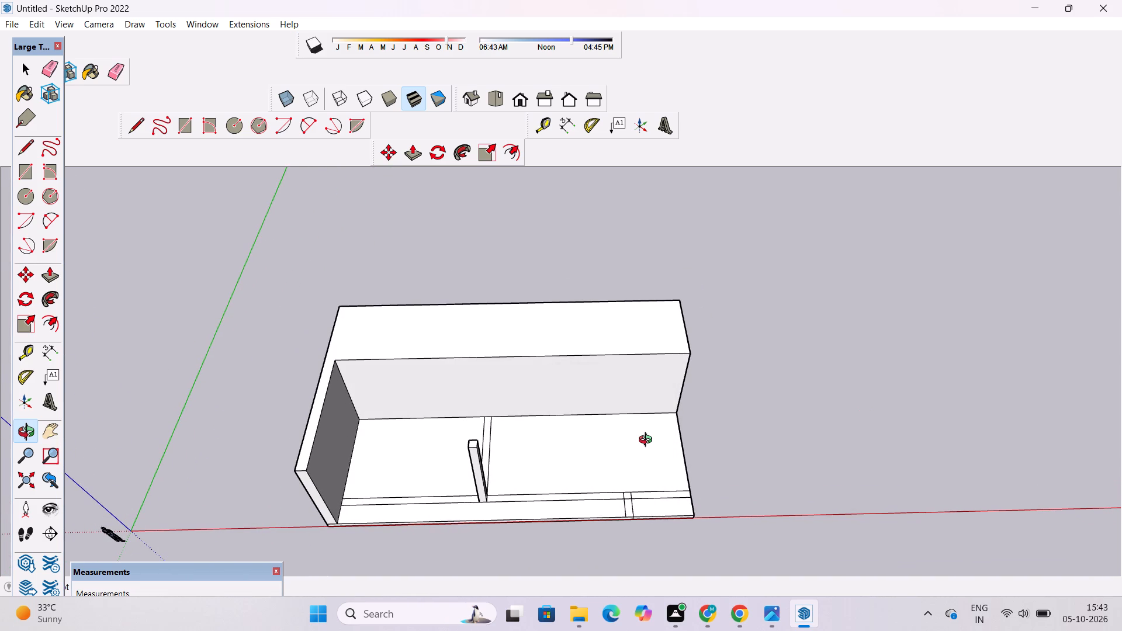
scroll(479, 469, "down", 4)
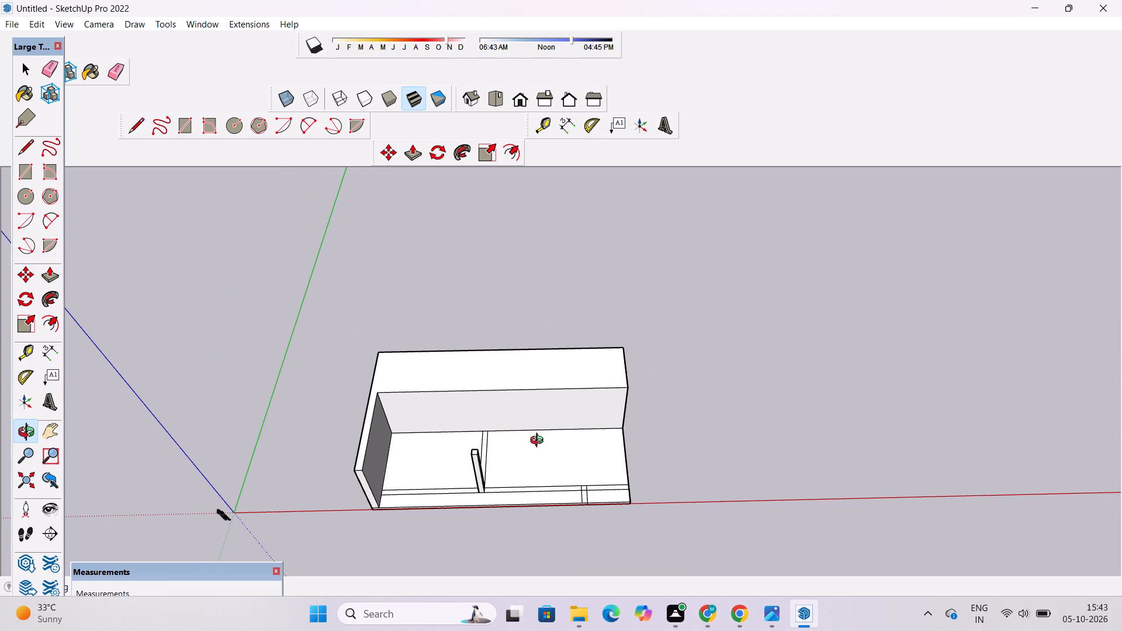
scroll(496, 461, "down", 5)
left_click_drag(580, 425, 564, 439, "shift")
scroll(534, 467, "up", 2)
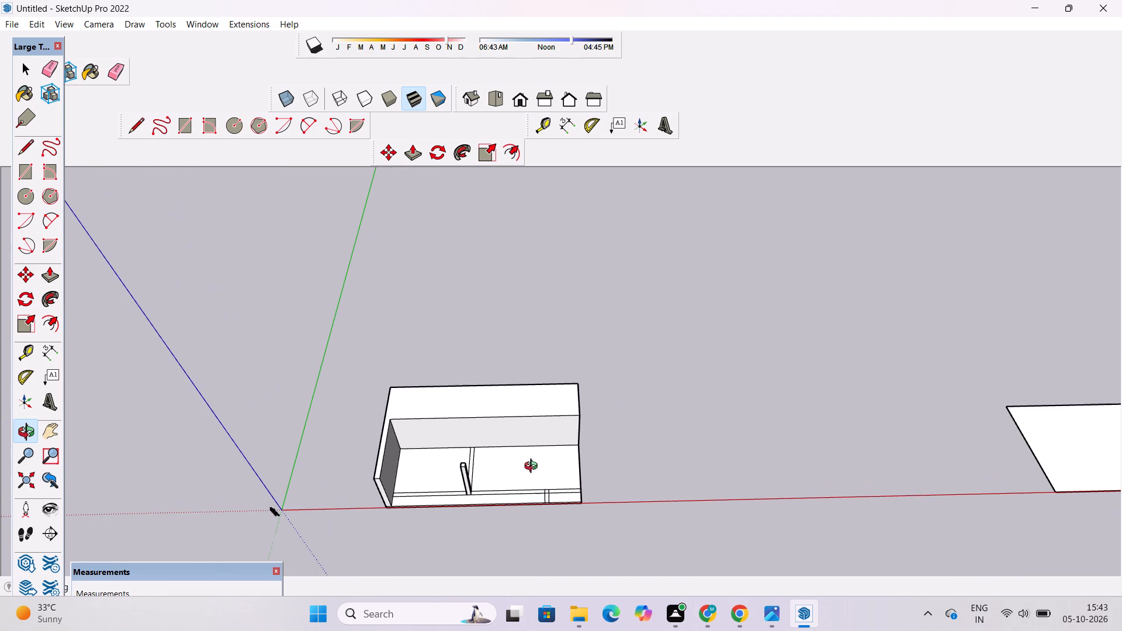
left_click(532, 472, "shift")
Copy the walls' outer top edges, the slab's front and open-end edges and the short strip piece about 115' 5" along the red axis.
key("space")
scroll(470, 403, "up", 3)
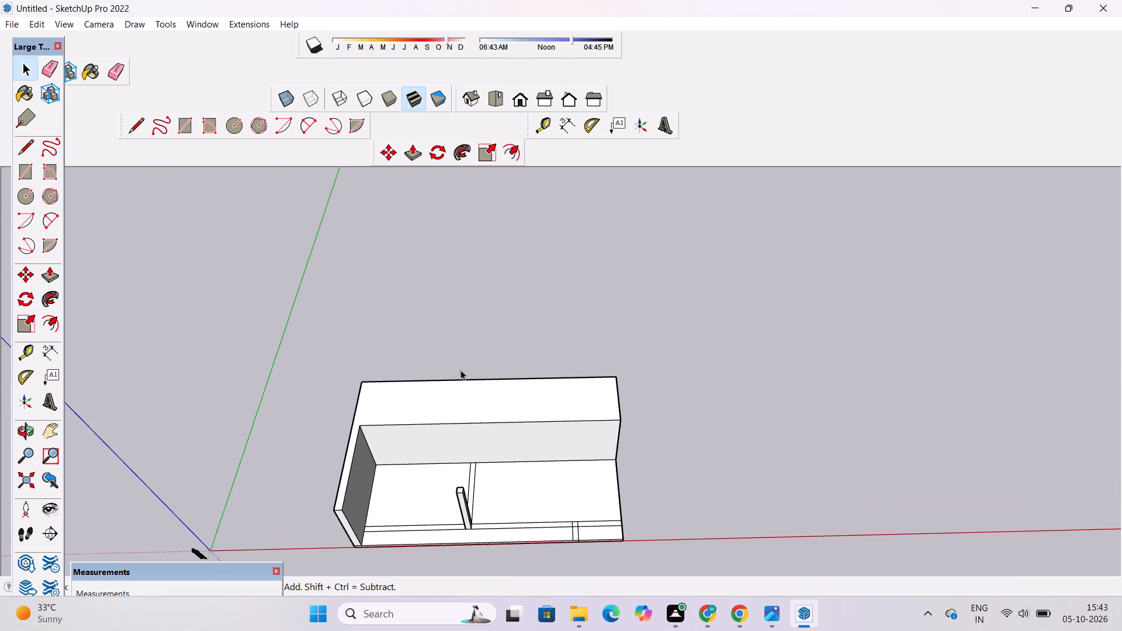
scroll(460, 370, "down", 3)
scroll(450, 433, "up", 6)
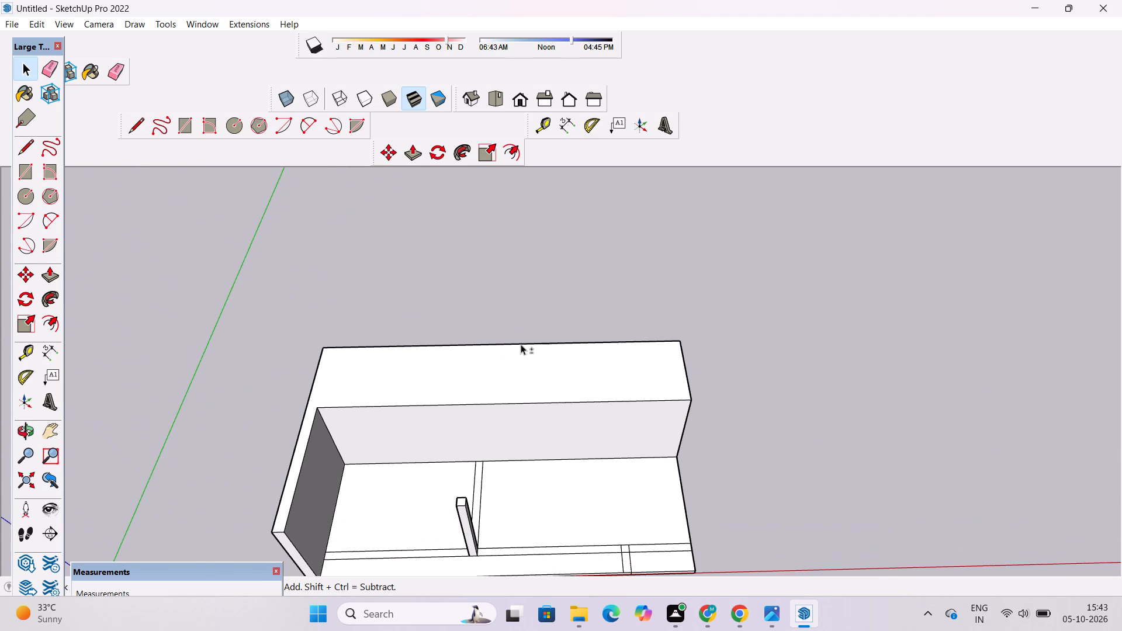
left_click(521, 344, "shift")
left_click(309, 391, "shift")
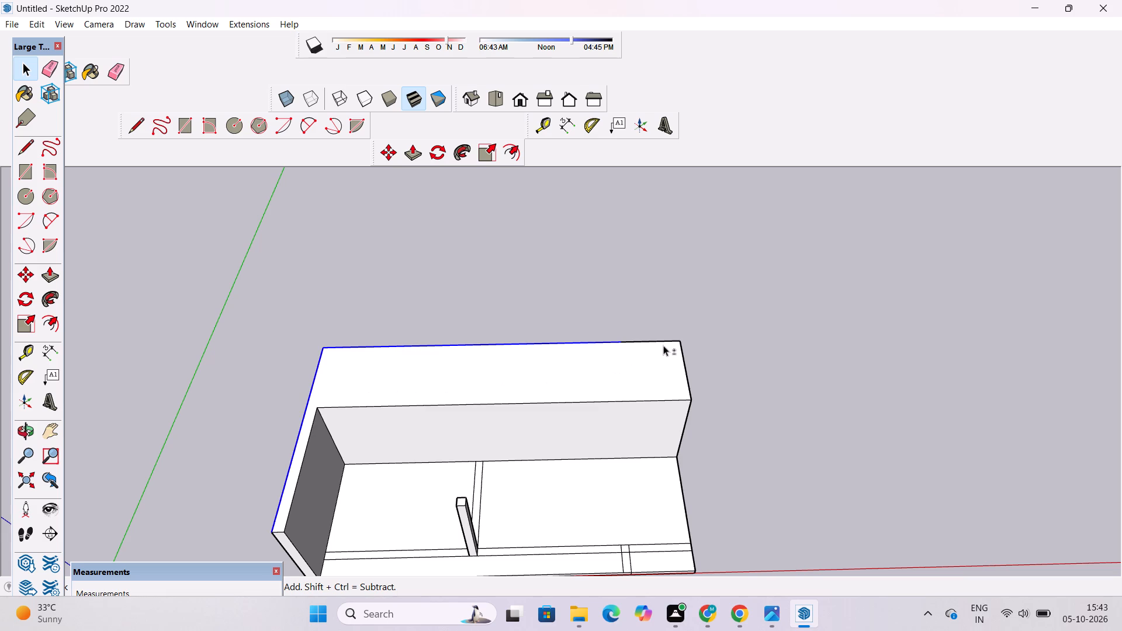
left_click(667, 341, "shift")
left_click(685, 367, "shift")
scroll(610, 345, "down", 6, "shift")
scroll(590, 391, "up", 4, "shift")
scroll(329, 402, "down", 4, "shift")
scroll(351, 476, "up", 7, "shift")
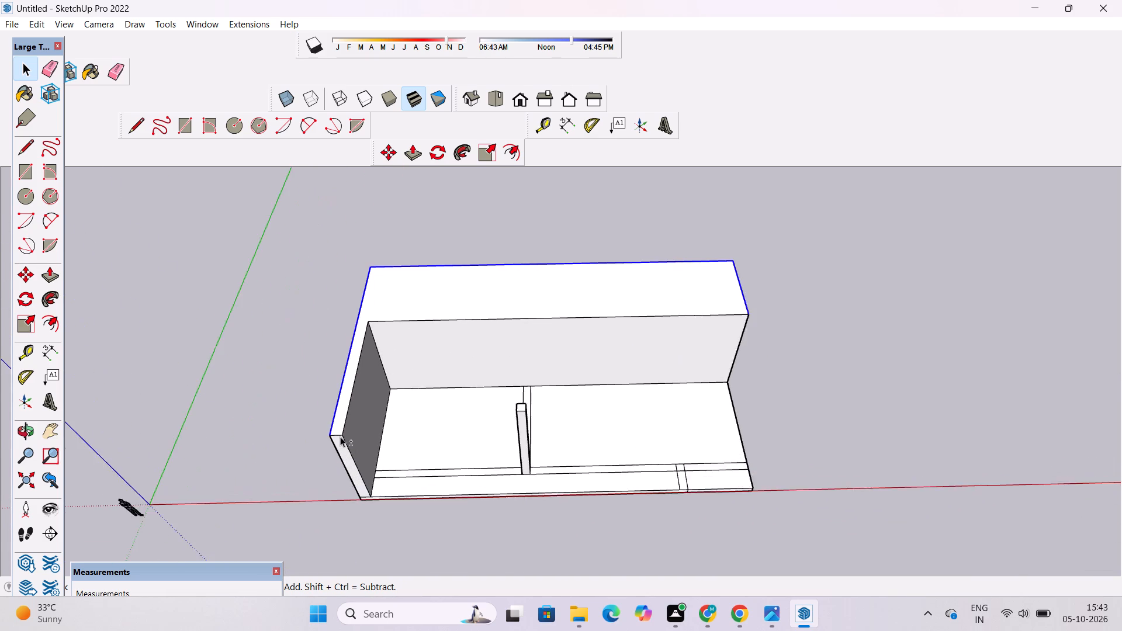
scroll(340, 436, "up", 3, "shift")
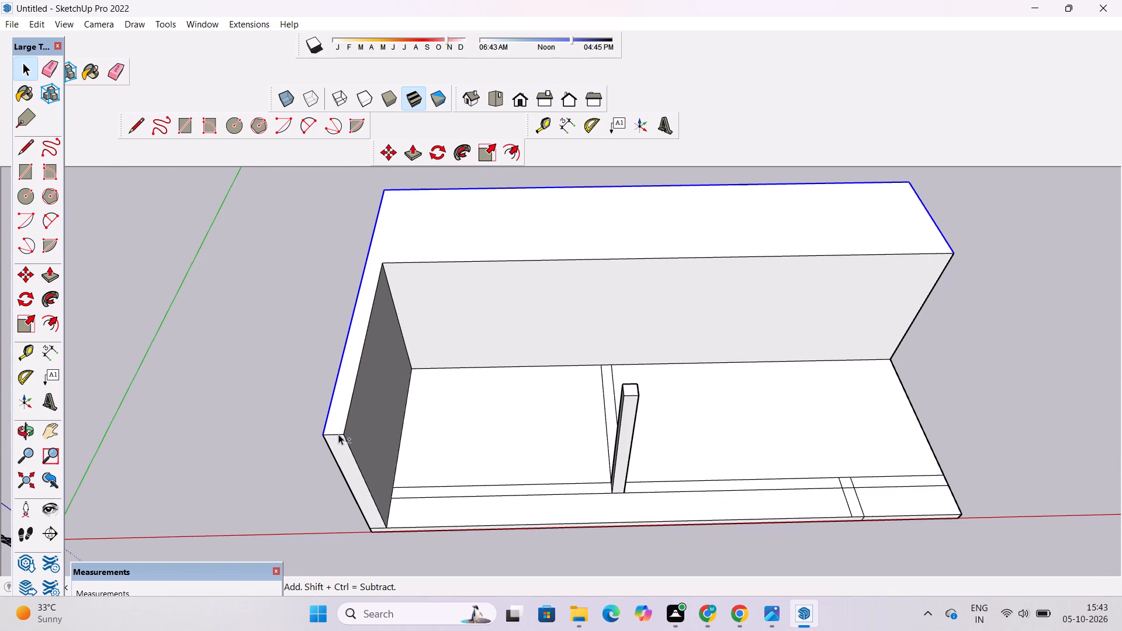
left_click(338, 434, "shift")
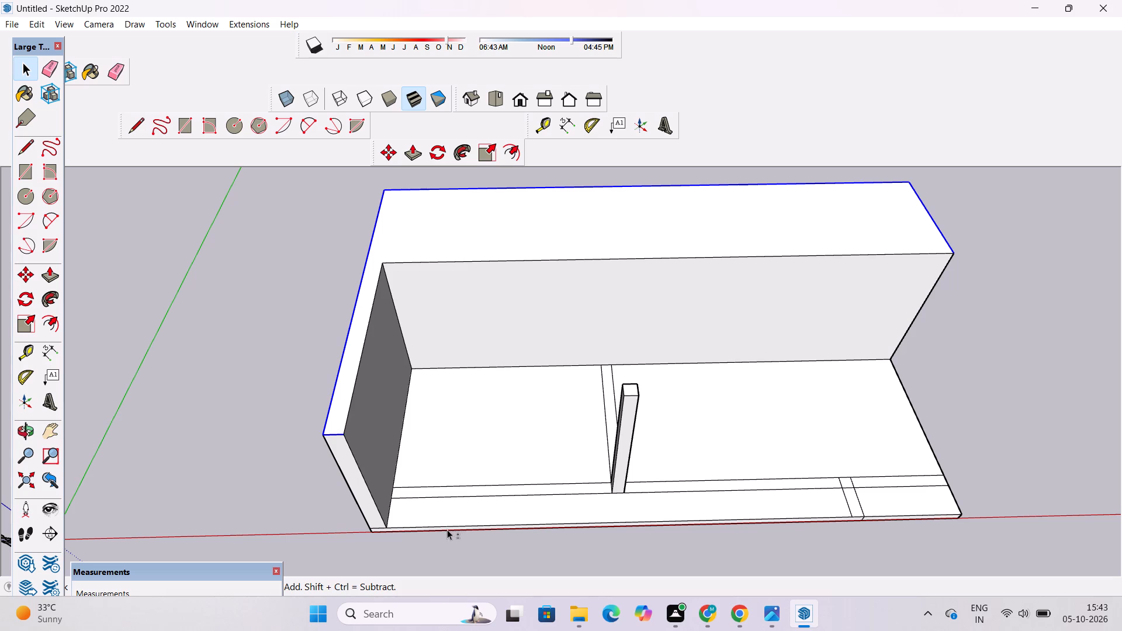
left_click(449, 526, "shift")
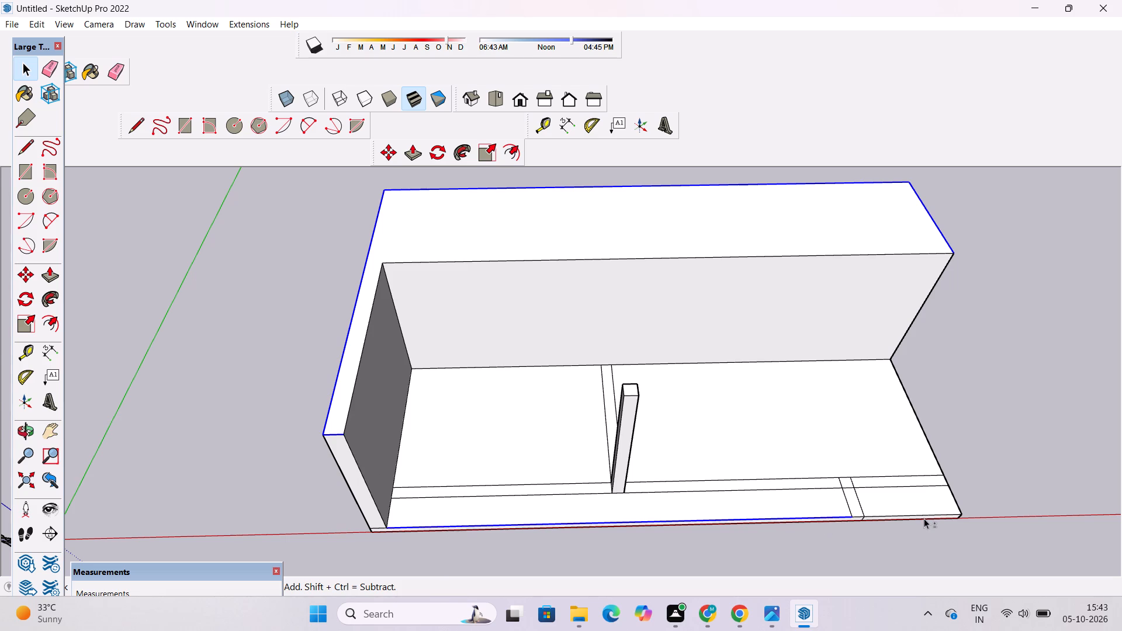
scroll(924, 515, "up", 4, "shift")
left_click(922, 515, "shift")
left_click(831, 515, "shift")
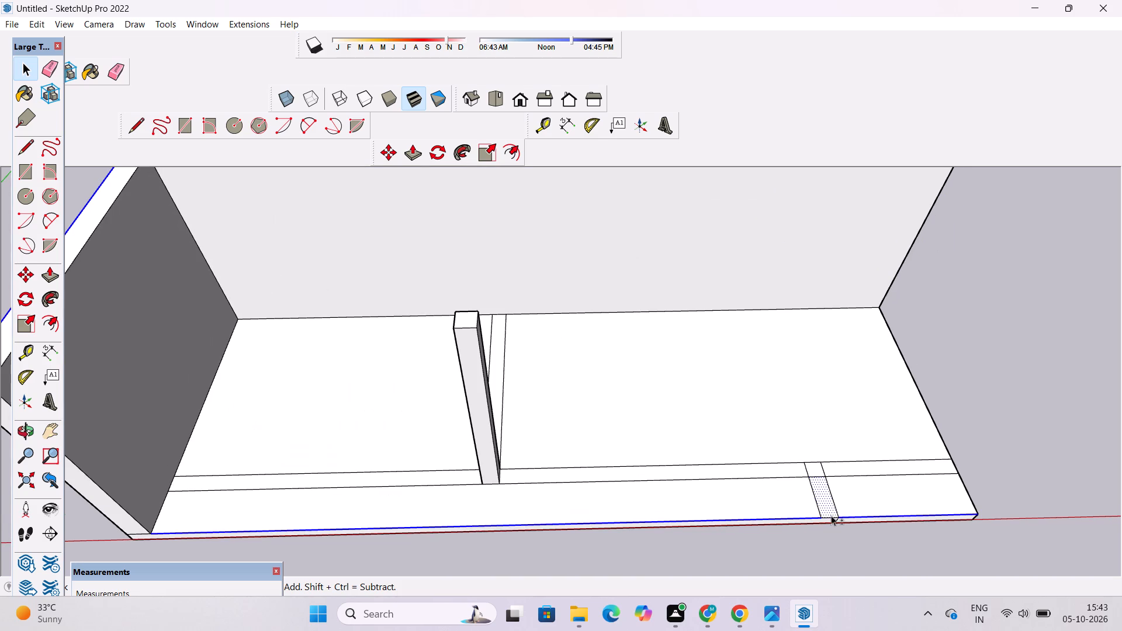
left_click(828, 518, "shift")
scroll(656, 511, "down", 4, "shift")
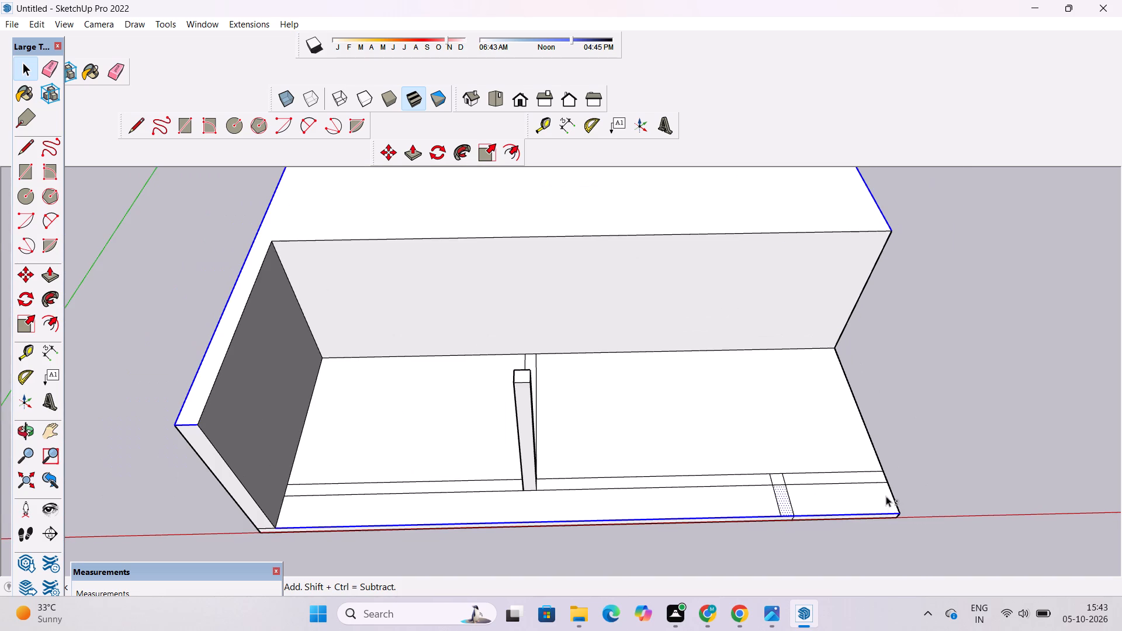
left_click(871, 490, "shift")
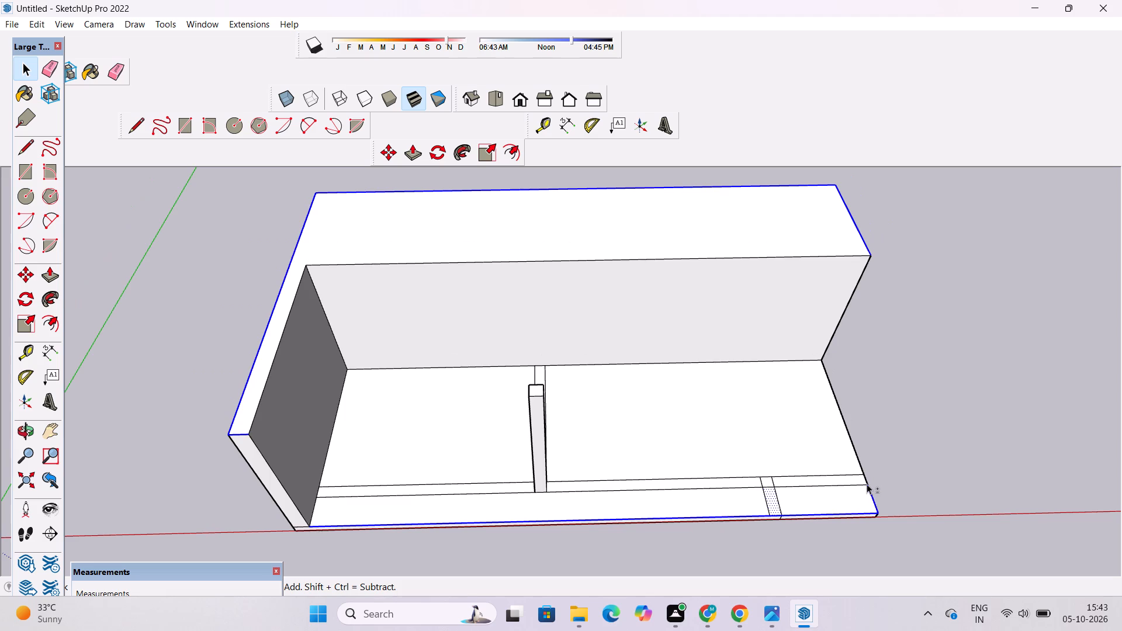
scroll(865, 481, "up", 10, "shift")
left_click(865, 475, "shift")
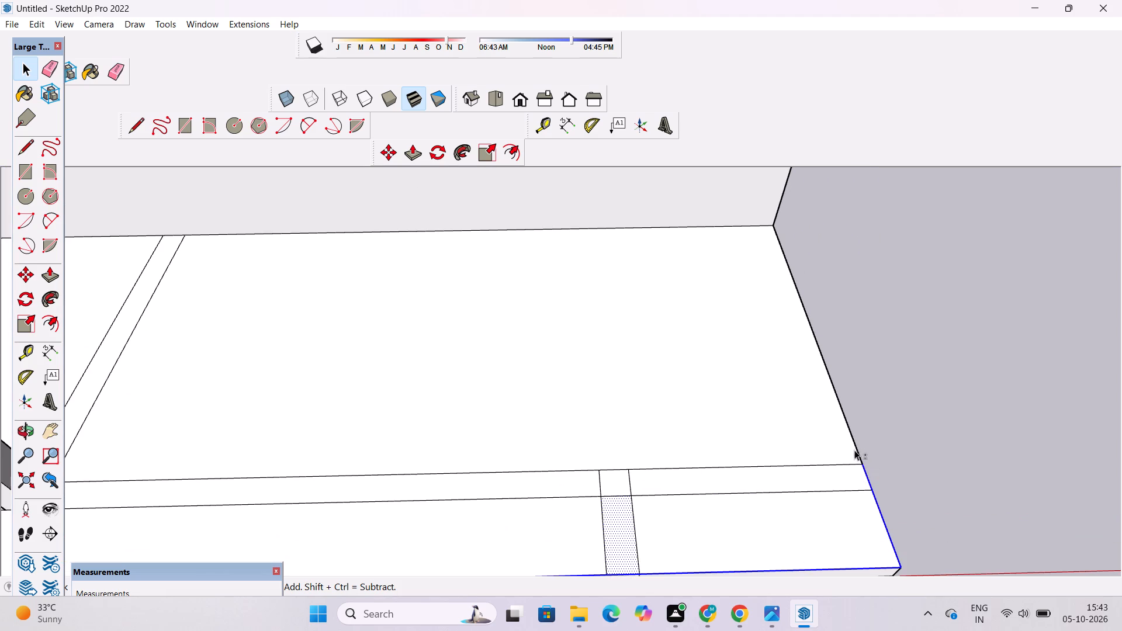
left_click(853, 440, "shift")
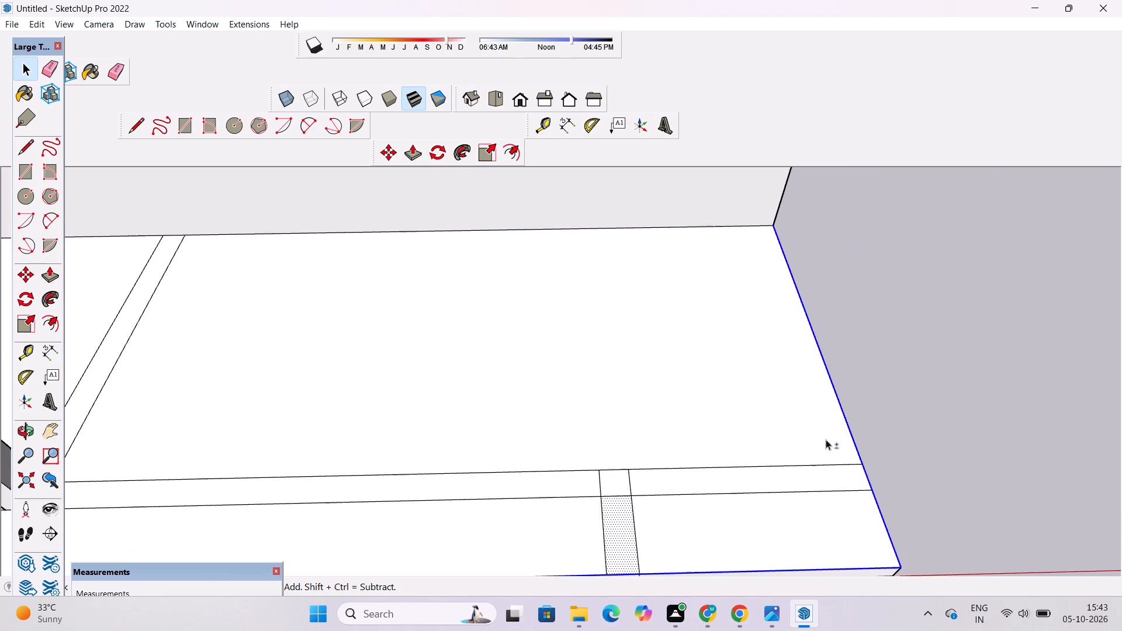
scroll(610, 446, "down", 12, "shift")
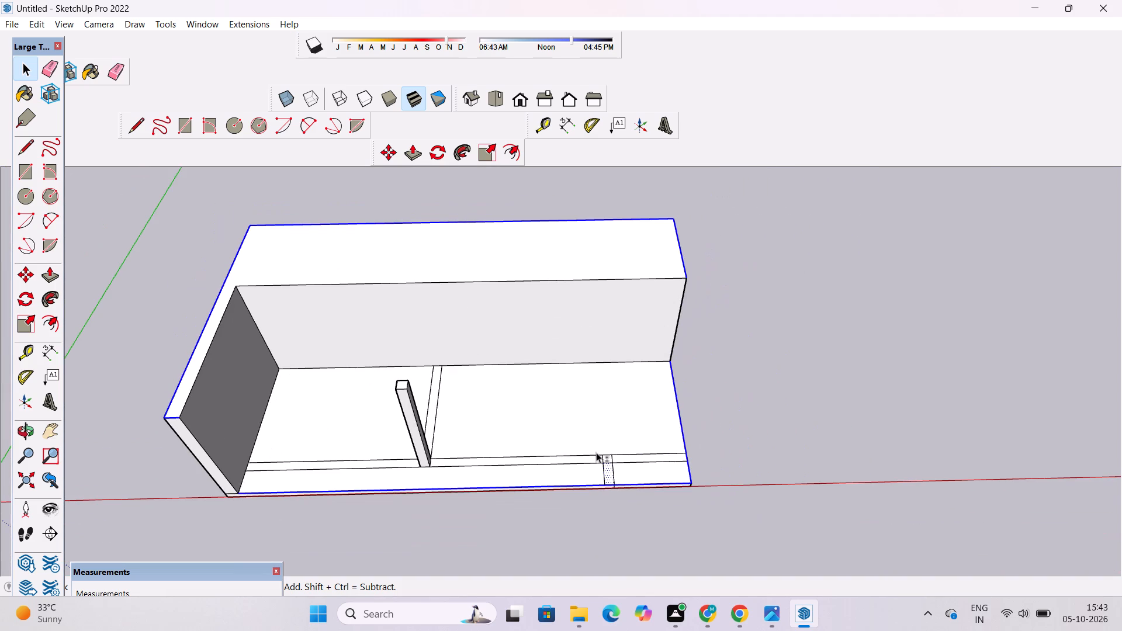
scroll(213, 435, "down", 6, "shift")
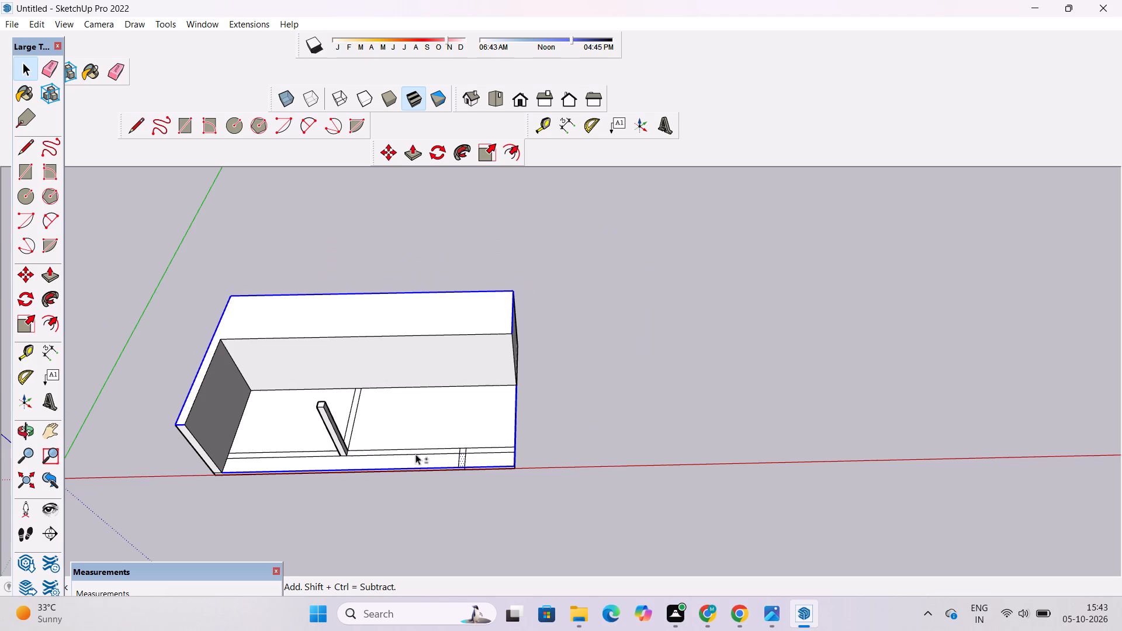
scroll(504, 370, "up", 3, "shift")
key("m")
scroll(586, 341, "down", 5)
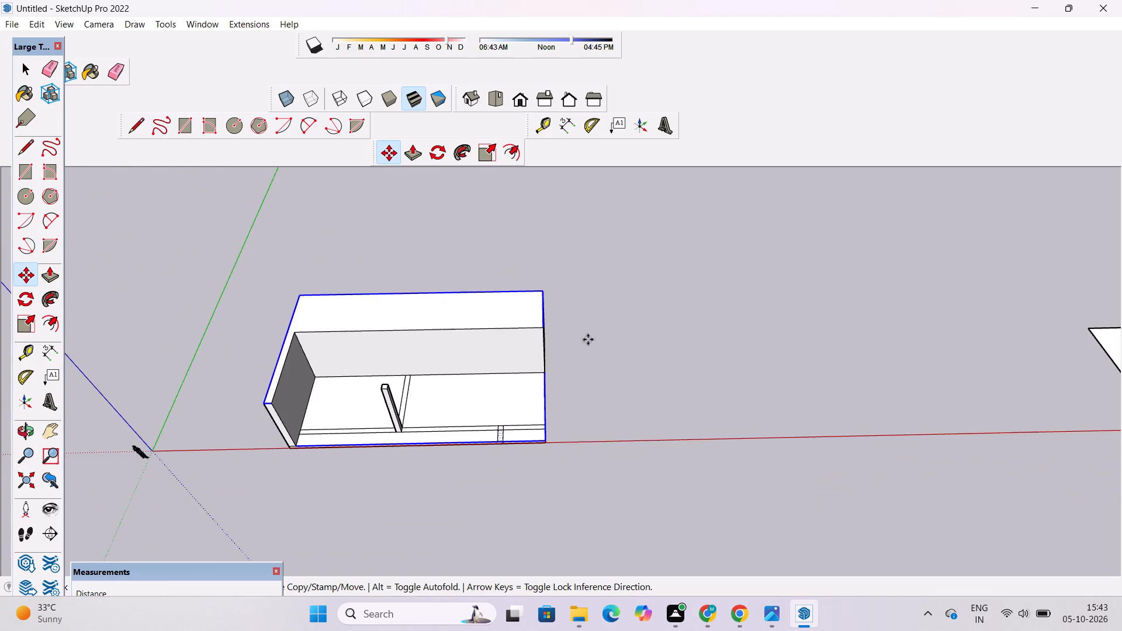
scroll(301, 405, "up", 4)
left_click(247, 403)
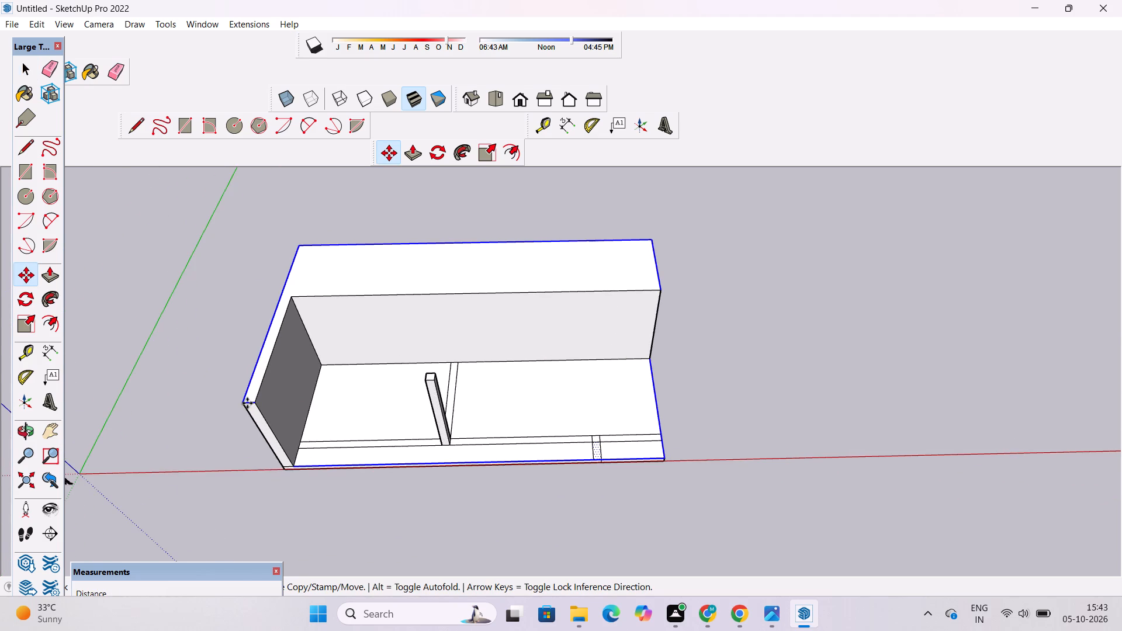
scroll(278, 394, "down", 6)
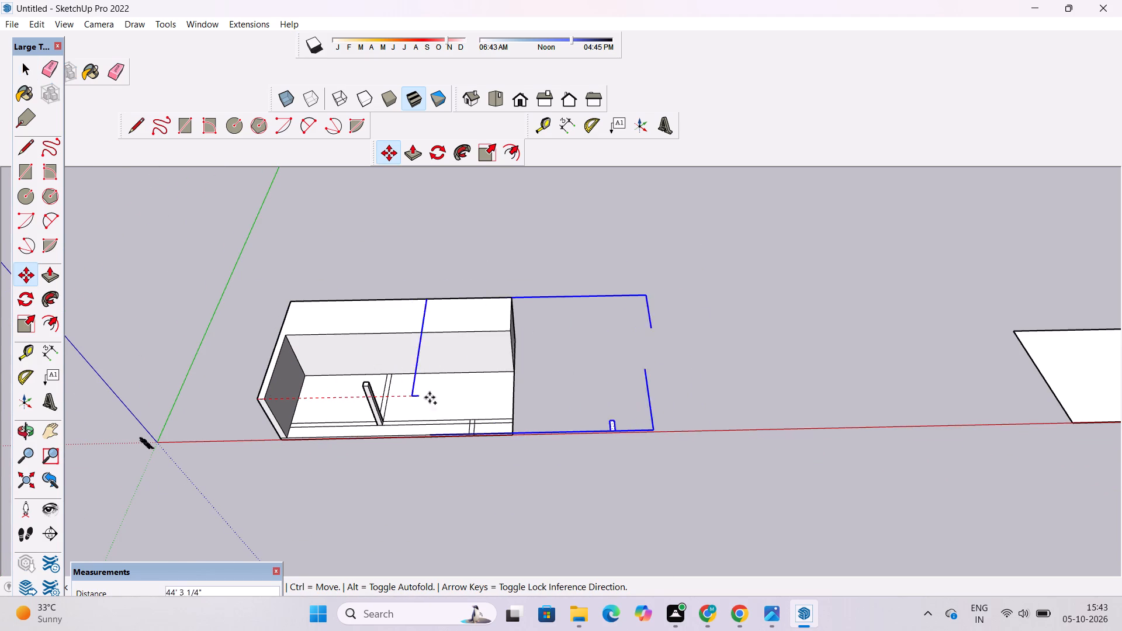
left_click(658, 390)
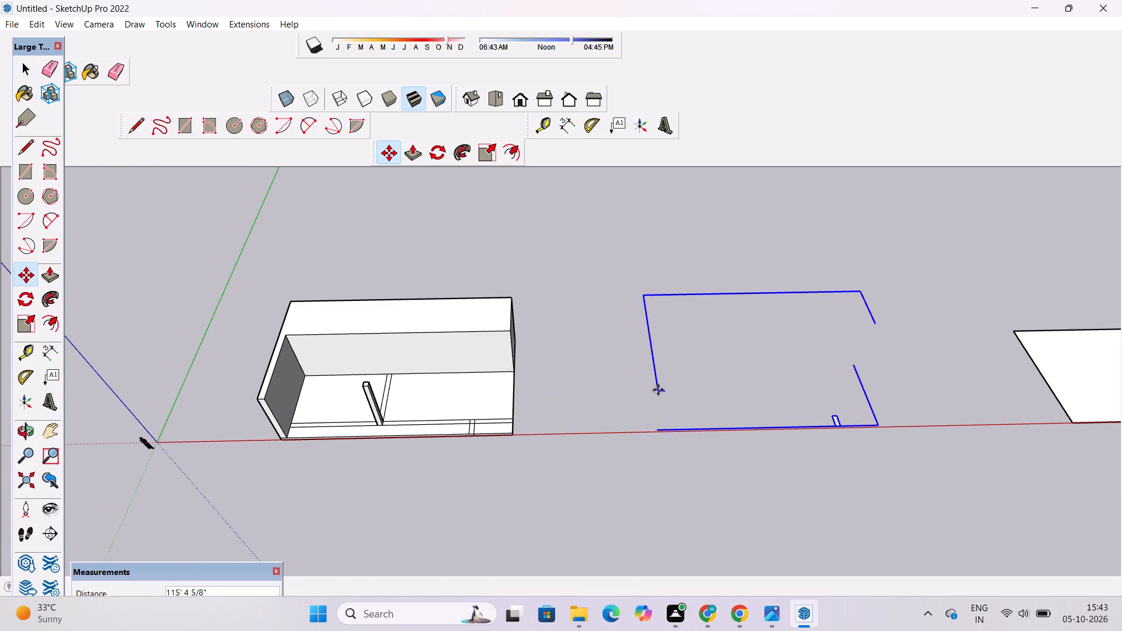
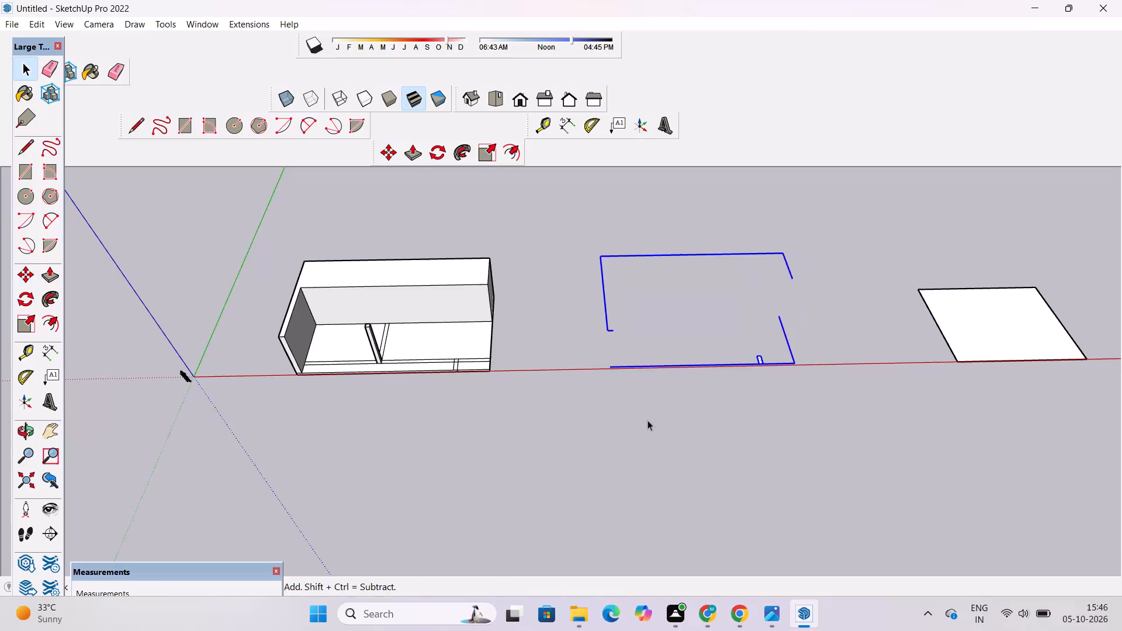
Move the copied front and open-end edges 20' back so they meet the end of the copied wall outline.
scroll(676, 337, "up", 3)
left_click_drag(865, 325, 824, 379)
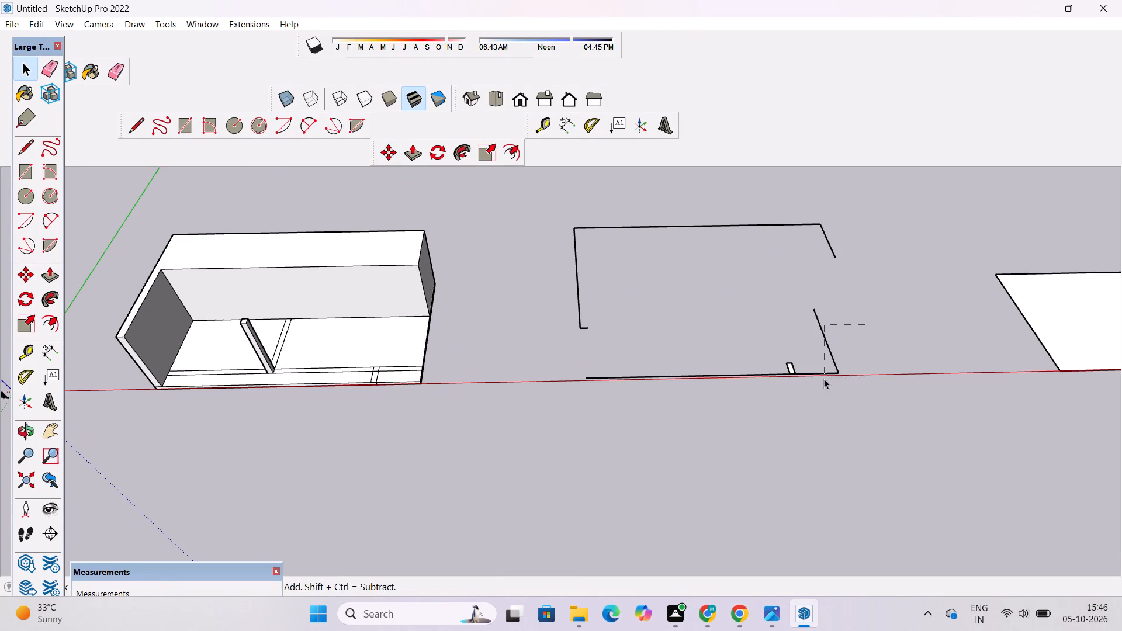
left_click_drag(824, 379, 815, 396)
left_click_drag(745, 350, 703, 418, "ctrl")
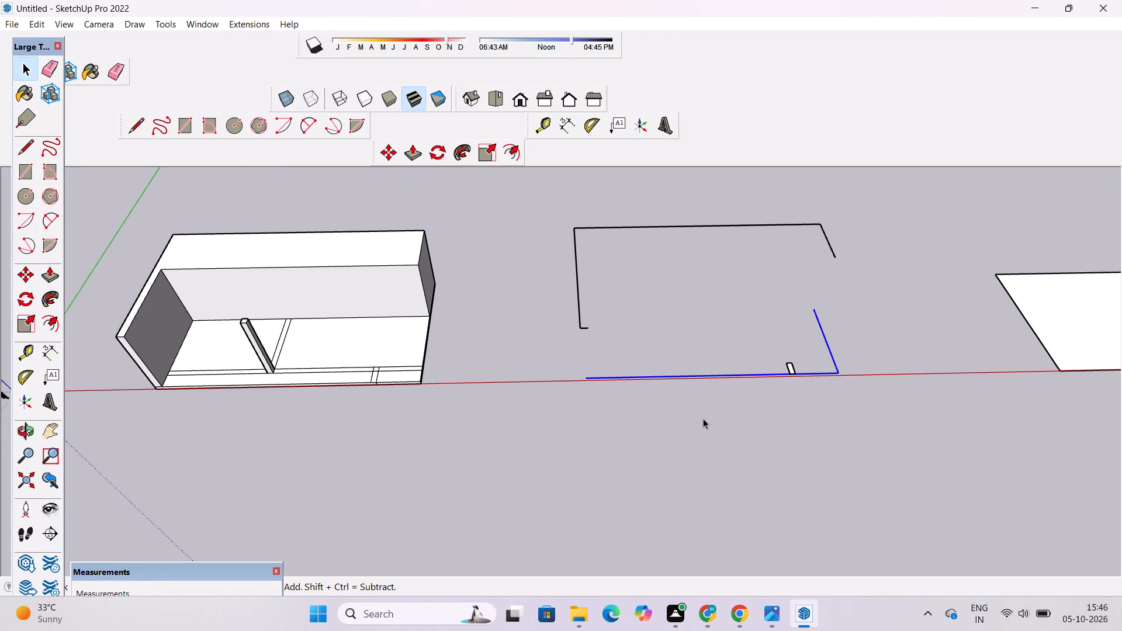
key("m")
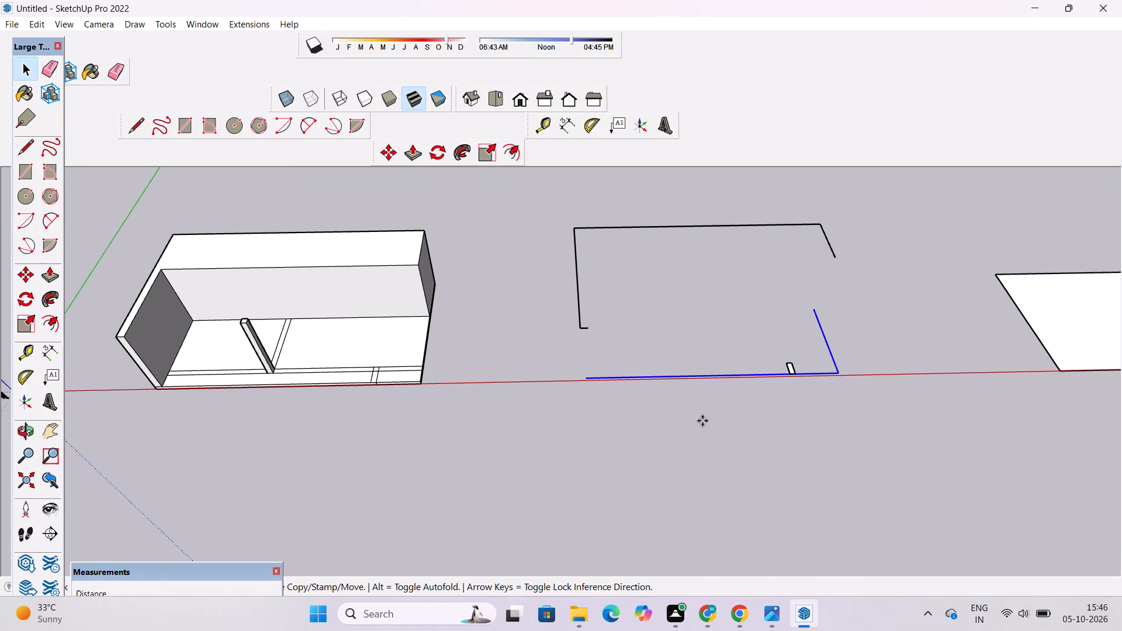
left_click(587, 379)
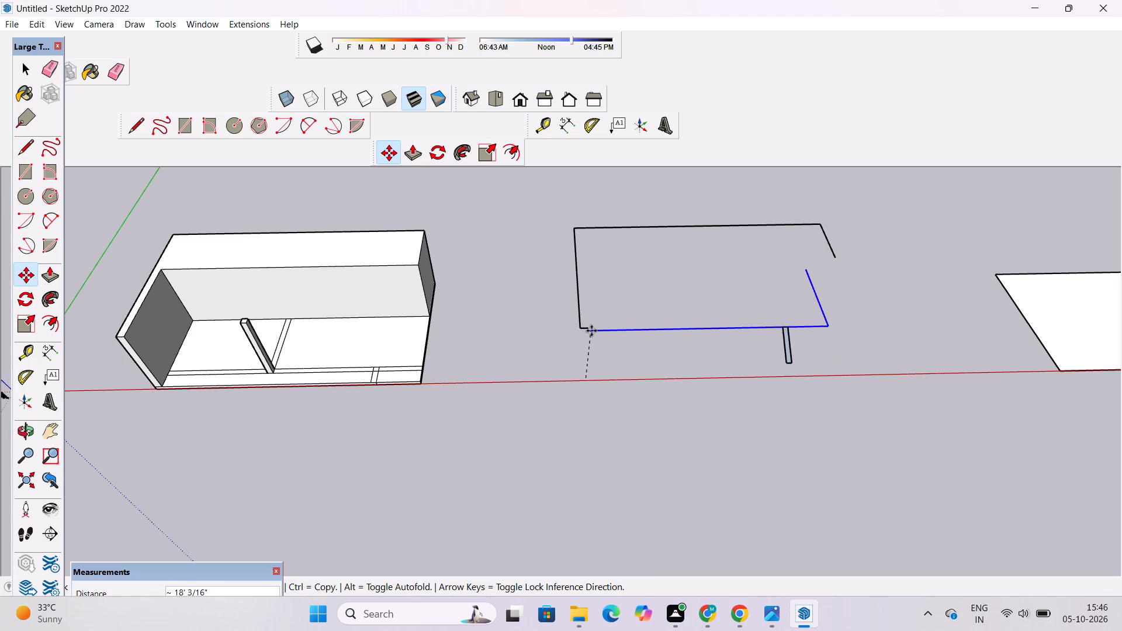
scroll(592, 331, "up", 4)
left_click(587, 327)
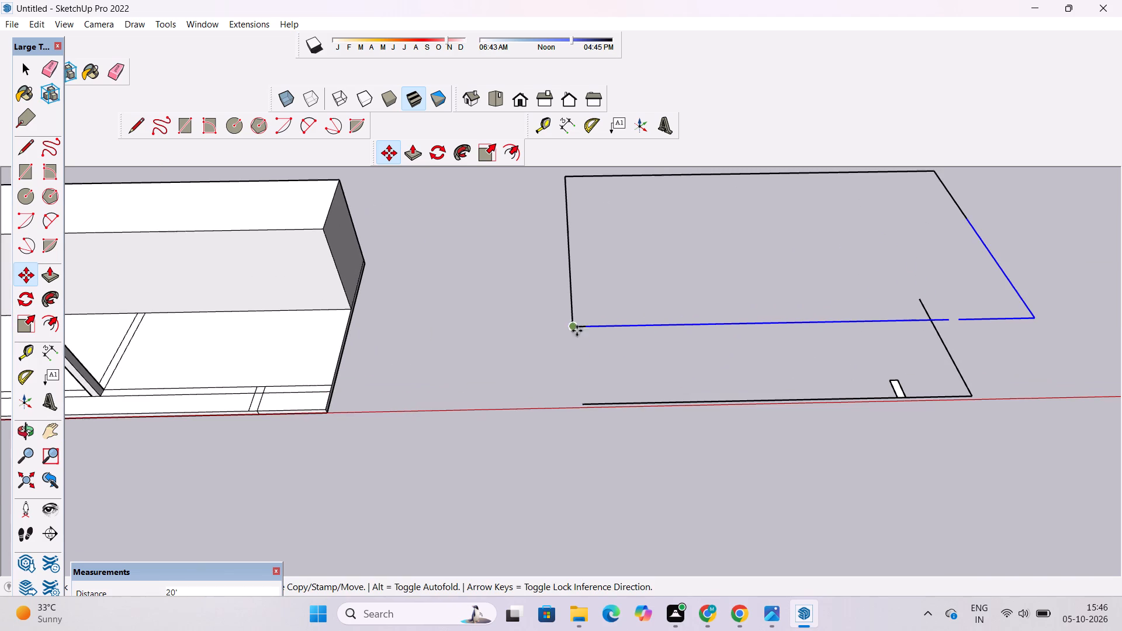
scroll(534, 347, "down", 6)
key("space")
Draw a 1' 6" line across the gap in the copied outline's front edge to close it into a face.
scroll(770, 336, "up", 4)
left_click(837, 294)
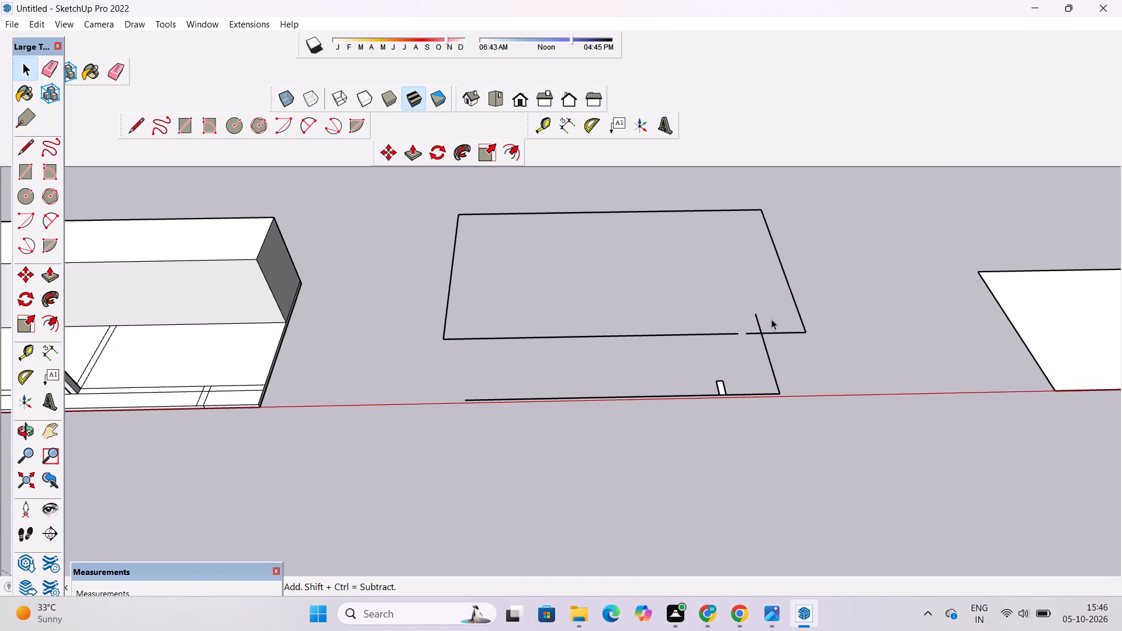
scroll(740, 334, "up", 4)
key("l")
scroll(756, 313, "up", 4)
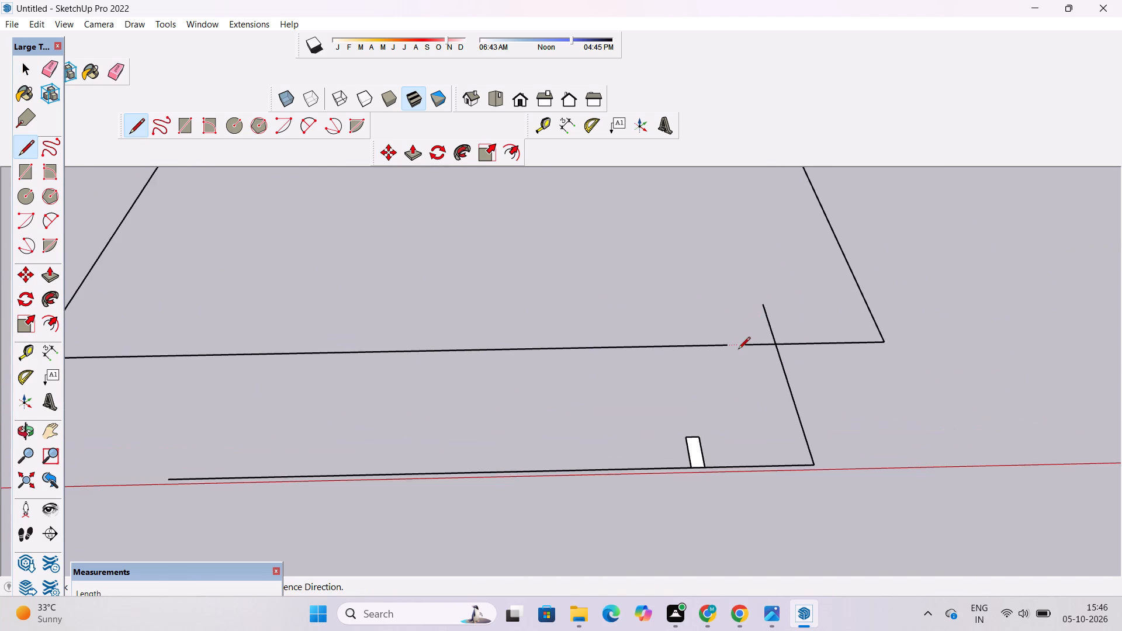
scroll(738, 350, "up", 3)
left_click(749, 342)
left_click(722, 345)
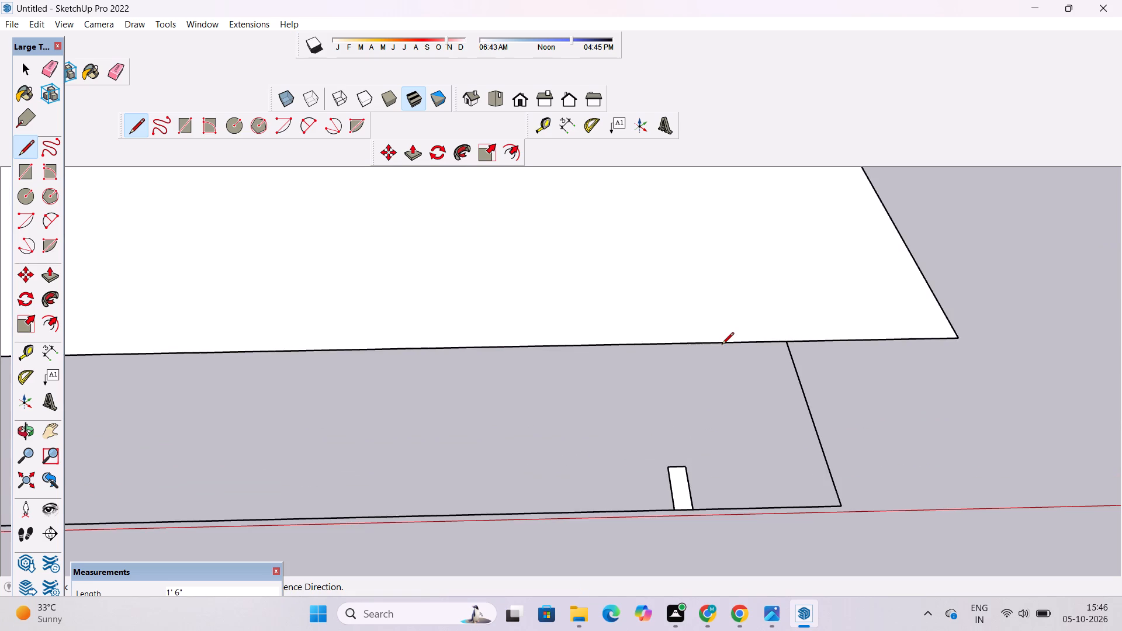
scroll(725, 352, "down", 9)
key("space")
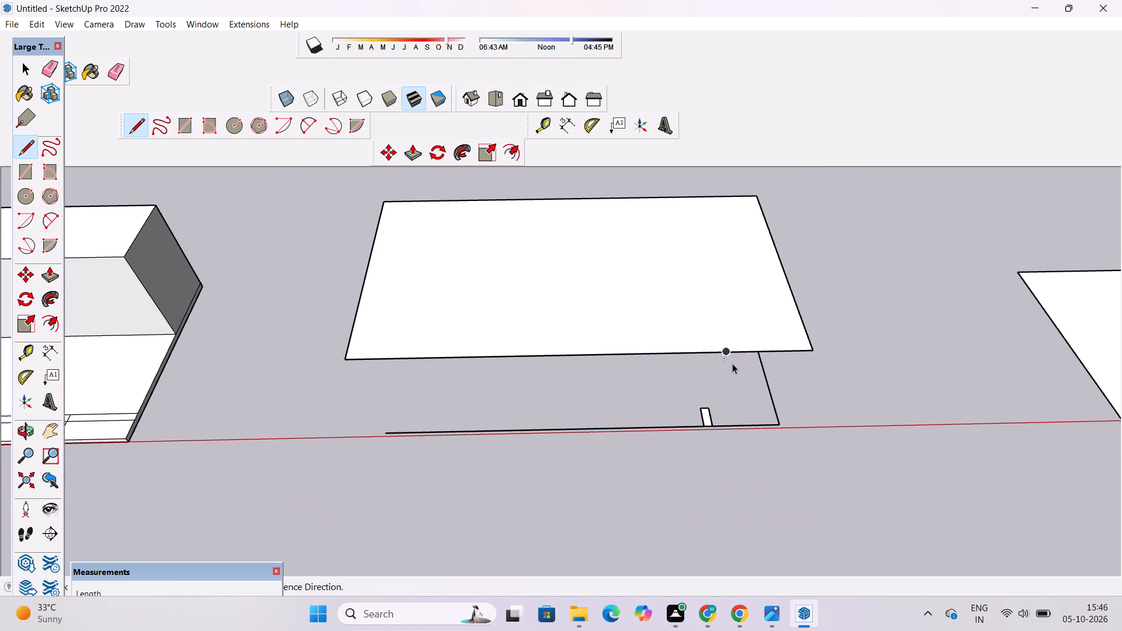
Erase the short strip piece and the leftover front and end edges in front of the closed outline face.
key("o")
left_click_drag(754, 412, 736, 292)
scroll(735, 291, "down", 5)
left_click_drag(728, 375, 766, 451)
right_click_drag(742, 407, 749, 422)
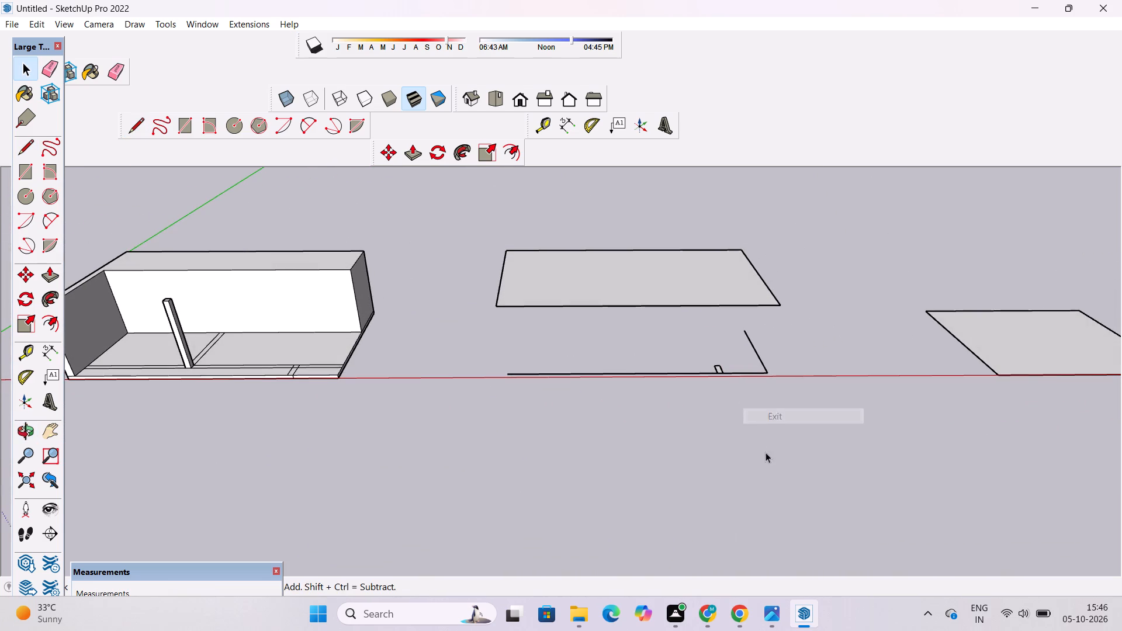
scroll(761, 419, "up", 3)
key("o")
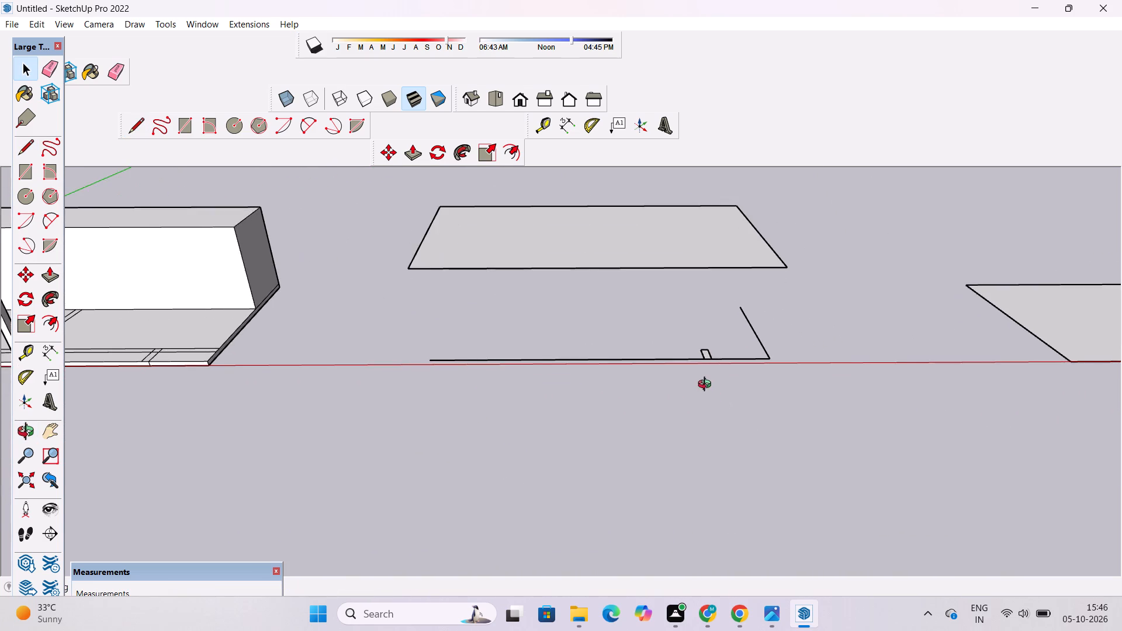
left_click_drag(707, 386, 726, 458)
scroll(700, 365, "up", 6)
left_click_drag(700, 365, 707, 397)
key("e")
left_click_drag(829, 307, 806, 321)
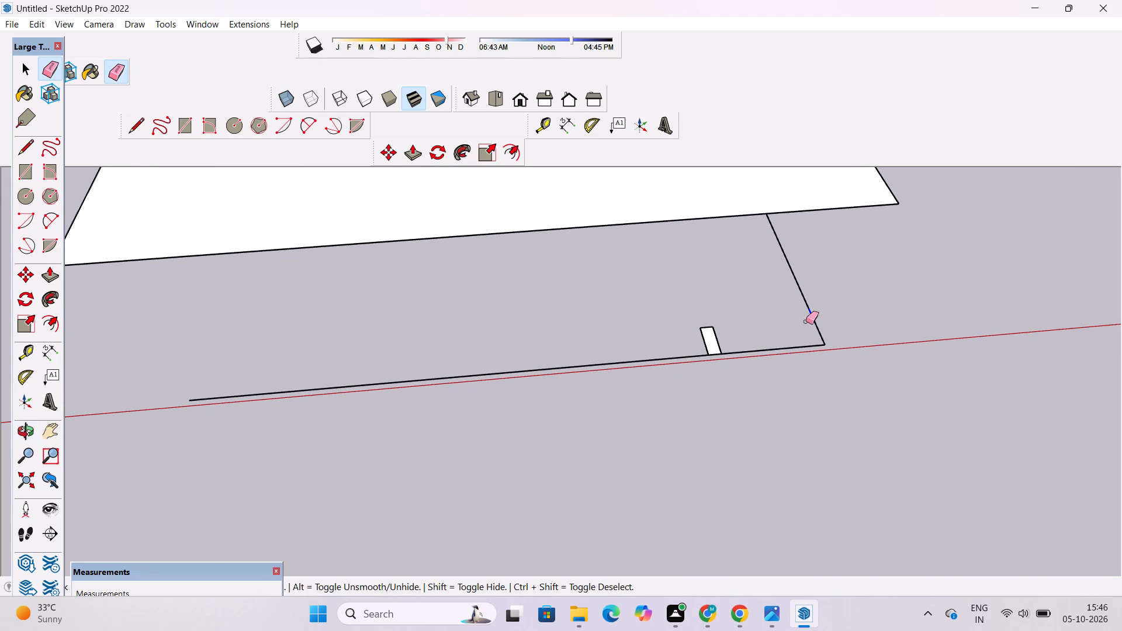
left_click_drag(806, 321, 692, 362)
left_click_drag(730, 310, 813, 337)
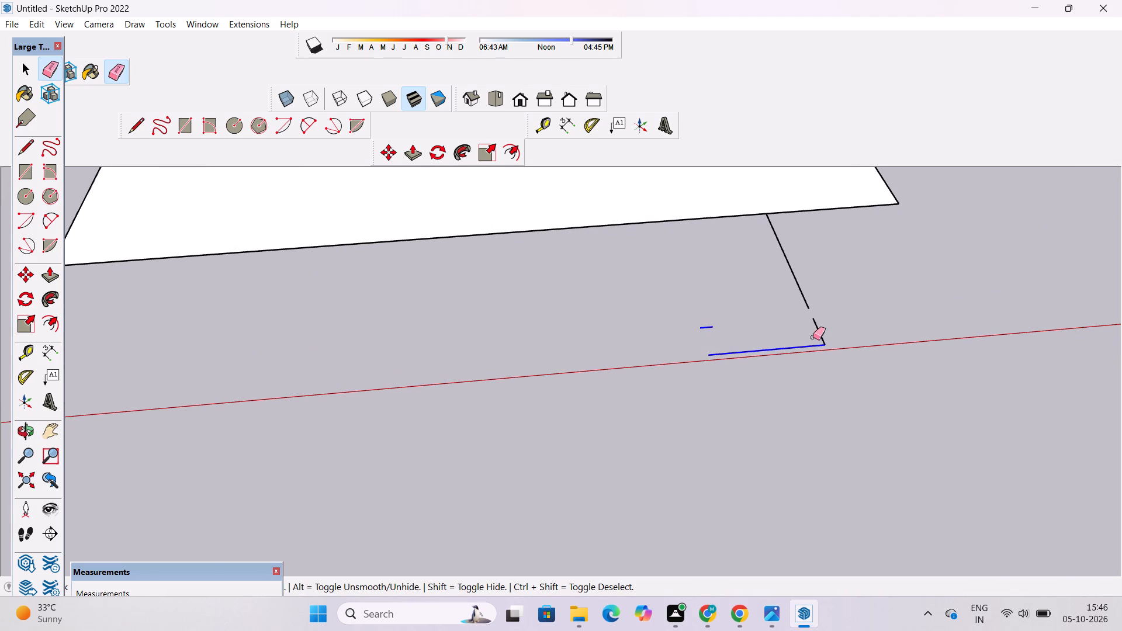
left_click_drag(813, 337, 797, 284)
scroll(755, 457, "down", 7)
Examine the building and the two flat faces beside it along the red axis from several angles.
key("o")
left_click_drag(781, 463, 726, 339)
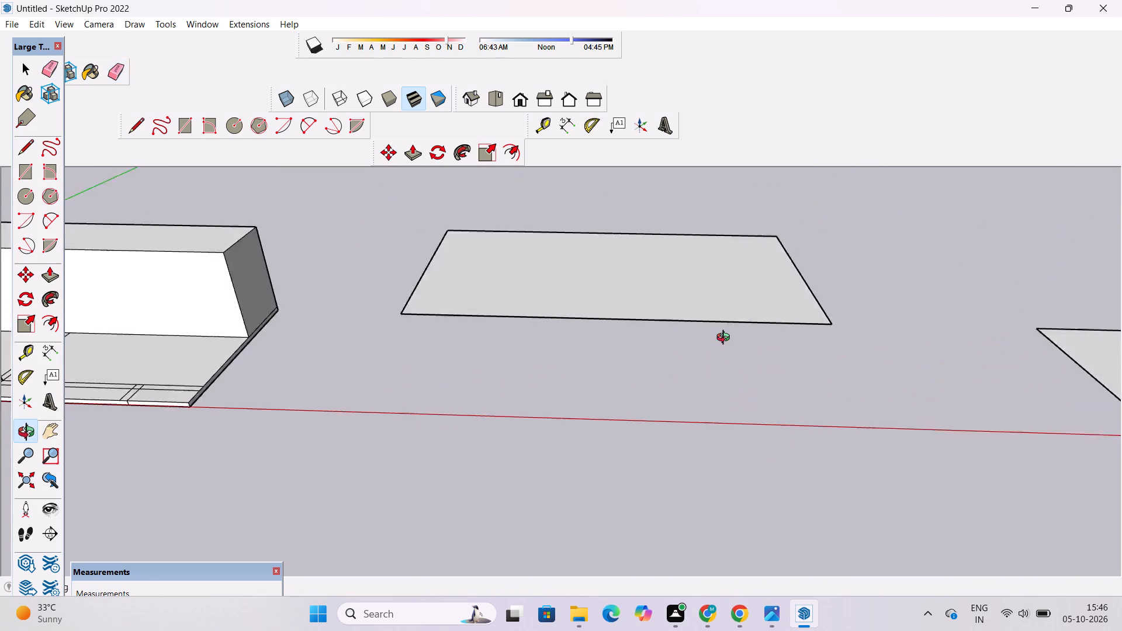
left_click_drag(726, 339, 722, 329)
scroll(722, 329, "down", 7)
left_click_drag(720, 346, 786, 452)
scroll(789, 446, "down", 3)
scroll(789, 446, "up", 5)
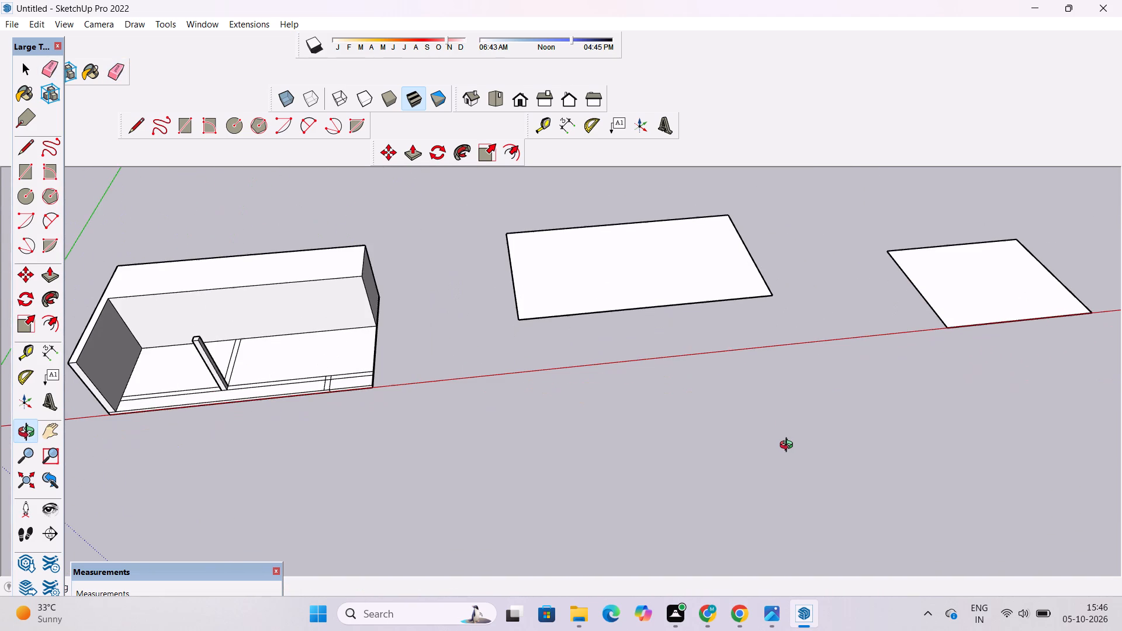
scroll(789, 446, "down", 2)
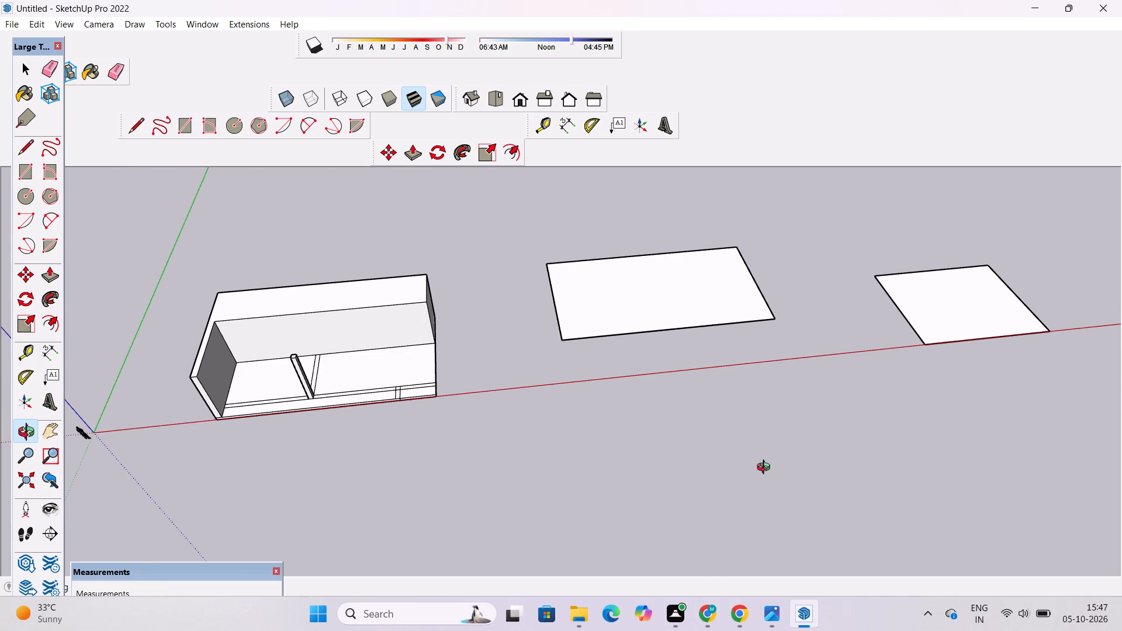
scroll(638, 420, "down", 8)
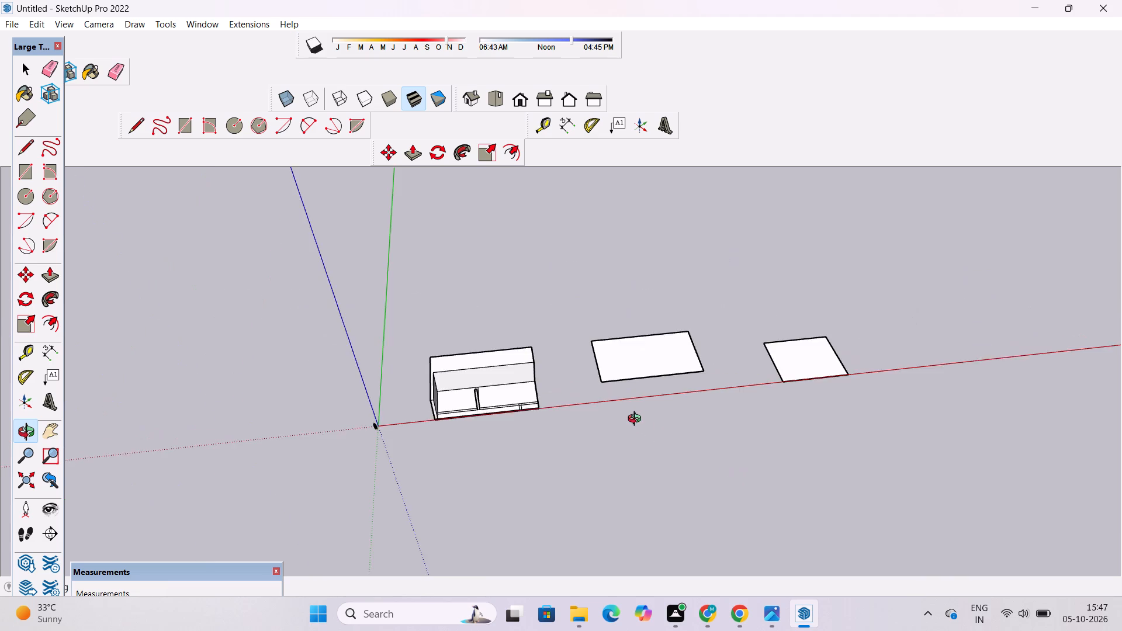
left_click_drag(621, 408, 508, 396)
scroll(449, 367, "down", 6)
left_click_drag(455, 415, 525, 452)
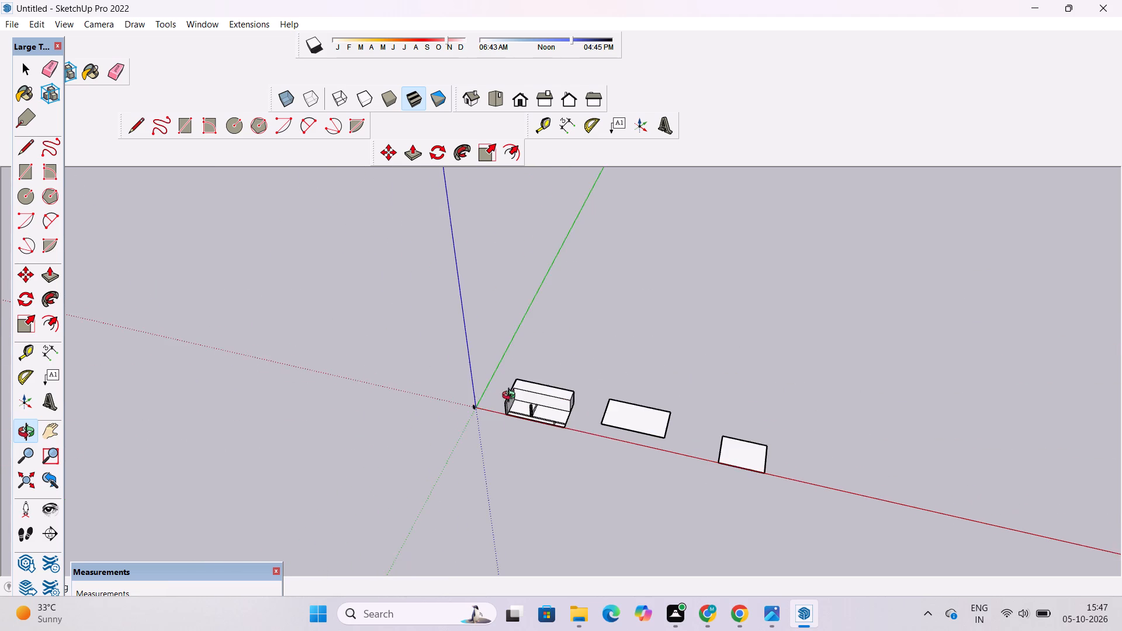
Examine the building's slab, walls, column and floor strips from both ends and the front.
scroll(509, 395, "up", 10)
left_click_drag(522, 469, 785, 479)
scroll(642, 435, "up", 5)
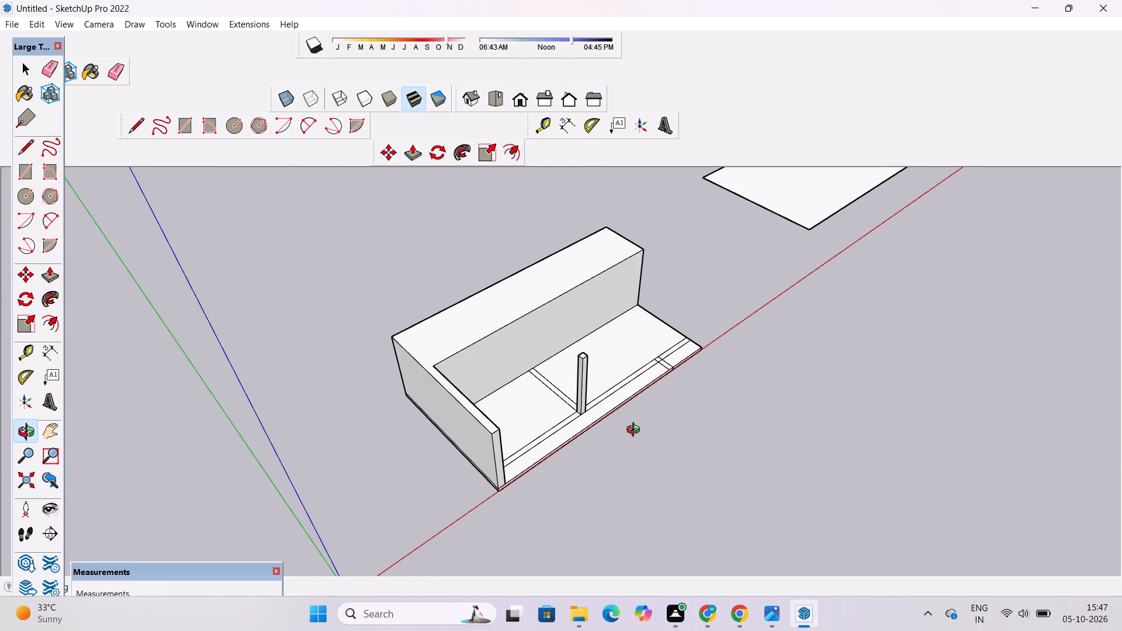
scroll(601, 435, "down", 4)
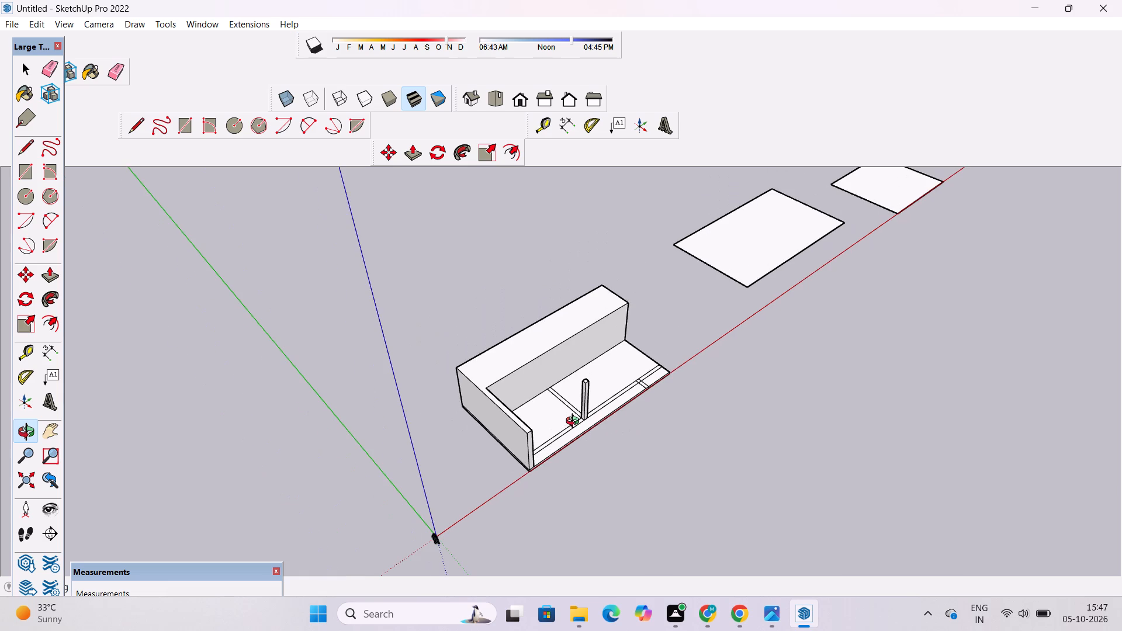
scroll(579, 411, "up", 4)
left_click_drag(736, 446, 583, 426)
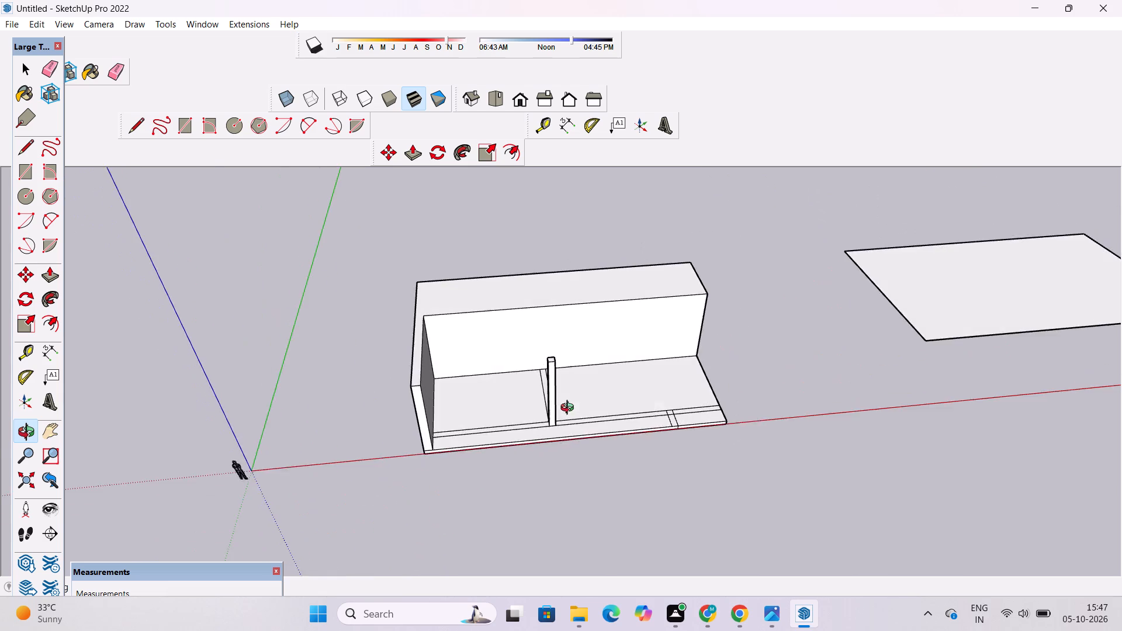
scroll(570, 405, "up", 5)
left_click_drag(587, 403, 595, 394, "shift")
scroll(638, 399, "down", 6)
left_click_drag(720, 419, 579, 418, "shift")
scroll(571, 403, "up", 4)
left_click_drag(628, 402, 612, 353)
scroll(617, 354, "down", 6)
left_click_drag(246, 394, 947, 369)
left_click_drag(948, 370, 436, 461)
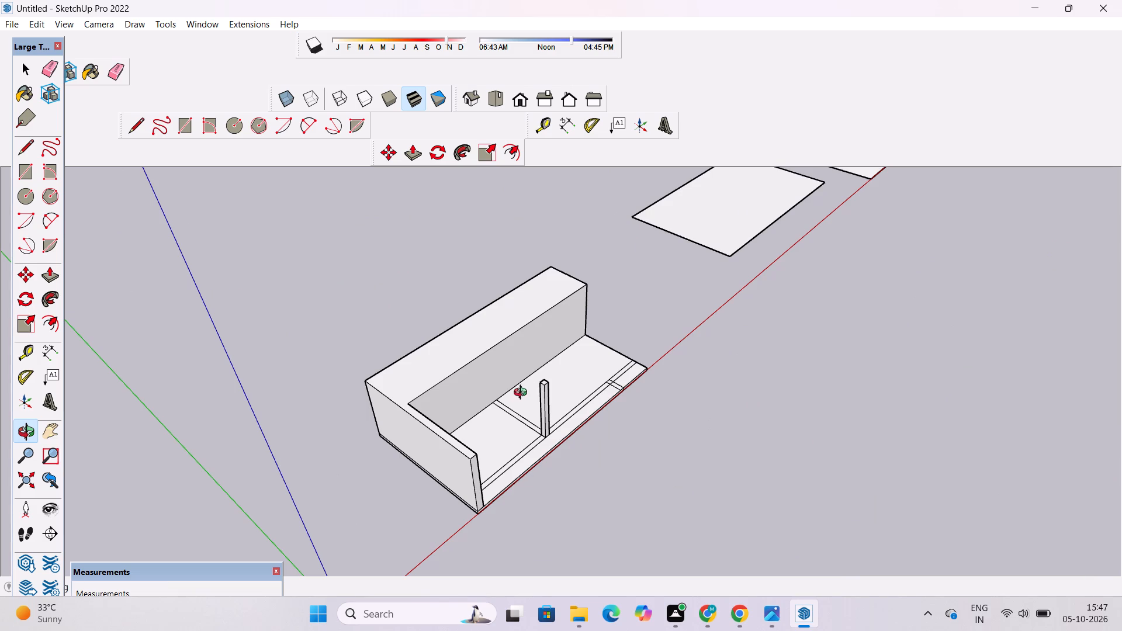
scroll(617, 413, "down", 1)
scroll(667, 419, "up", 2)
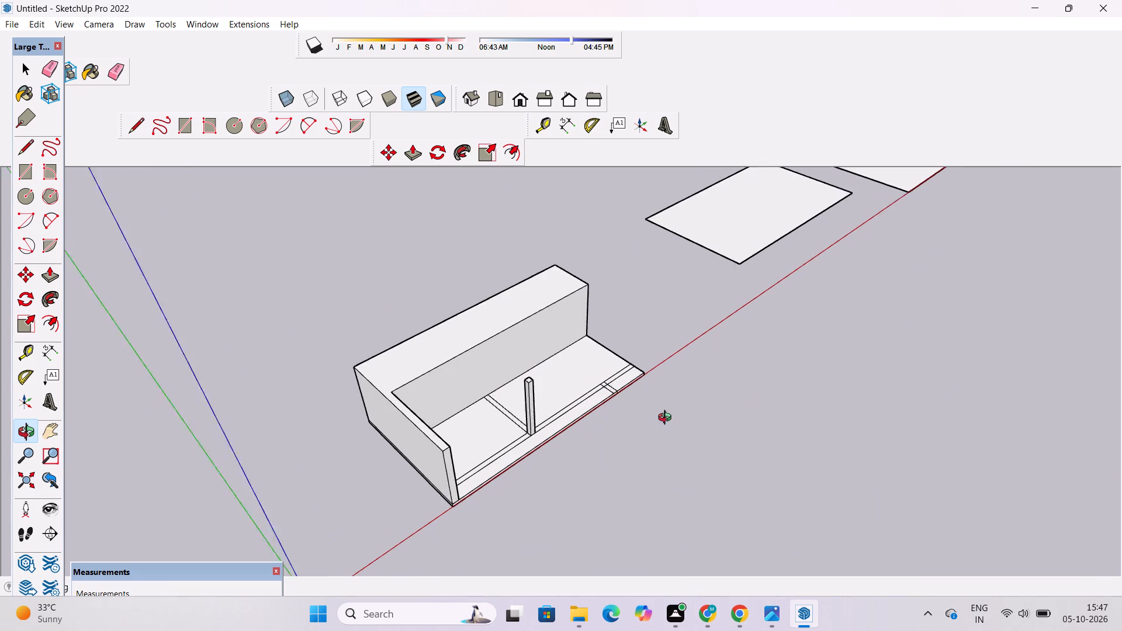
scroll(667, 419, "up", 6)
scroll(654, 446, "down", 8)
left_click_drag(749, 431, 552, 483)
scroll(559, 456, "down", 5)
left_click_drag(681, 453, 503, 453, "shift")
left_click_drag(438, 491, 444, 405)
scroll(426, 424, "up", 9)
left_click_drag(286, 468, 458, 446)
left_click_drag(290, 481, 640, 469)
scroll(640, 439, "down", 6)
left_click_drag(780, 459, 416, 506)
scroll(546, 438, "up", 4)
scroll(545, 438, "down", 4)
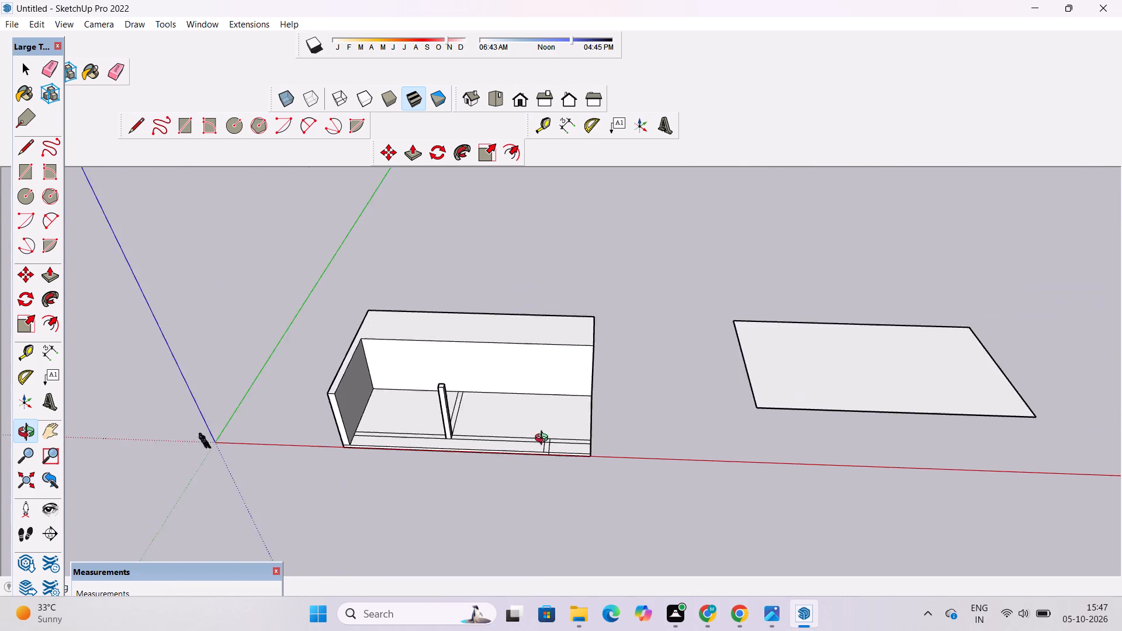
scroll(535, 442, "down", 1)
scroll(535, 442, "up", 3)
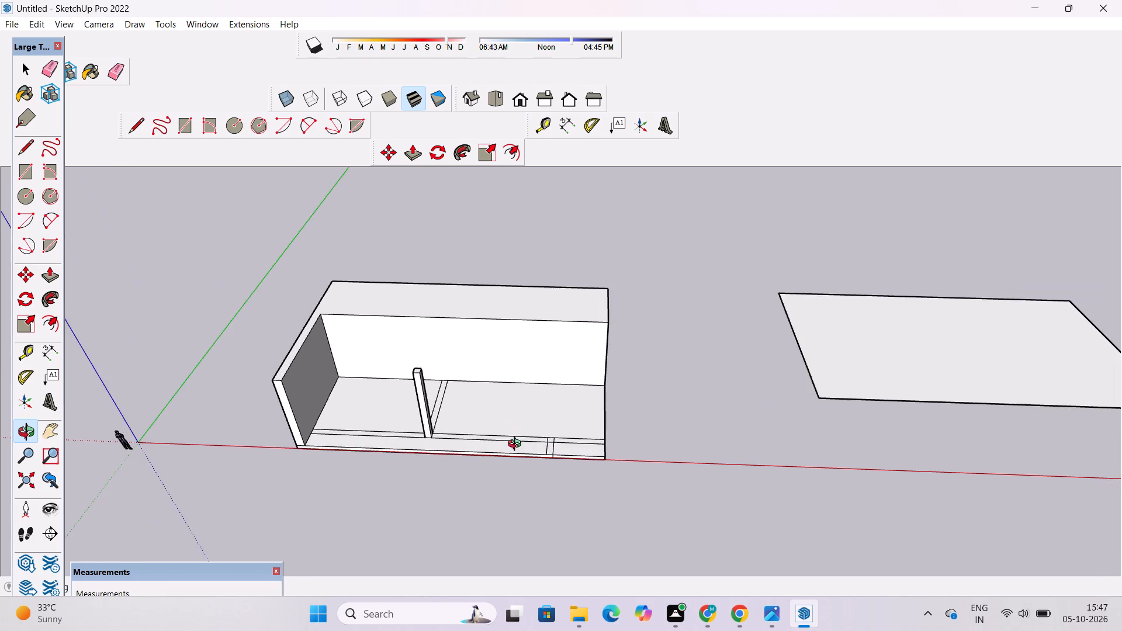
scroll(516, 448, "down", 5)
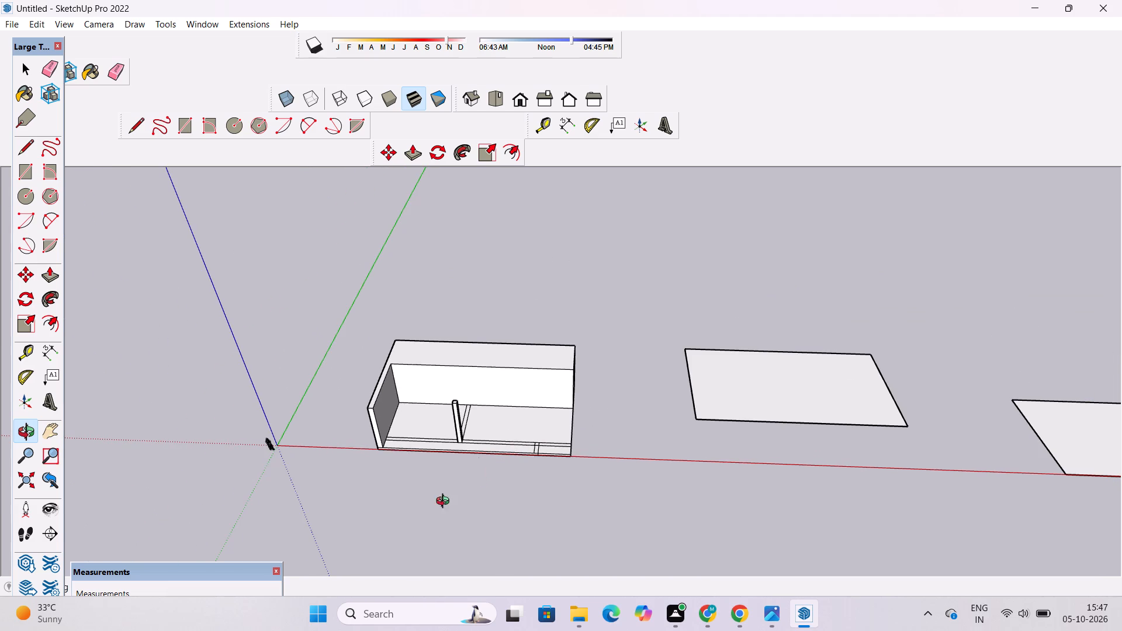
scroll(477, 432, "up", 4)
scroll(448, 372, "up", 2)
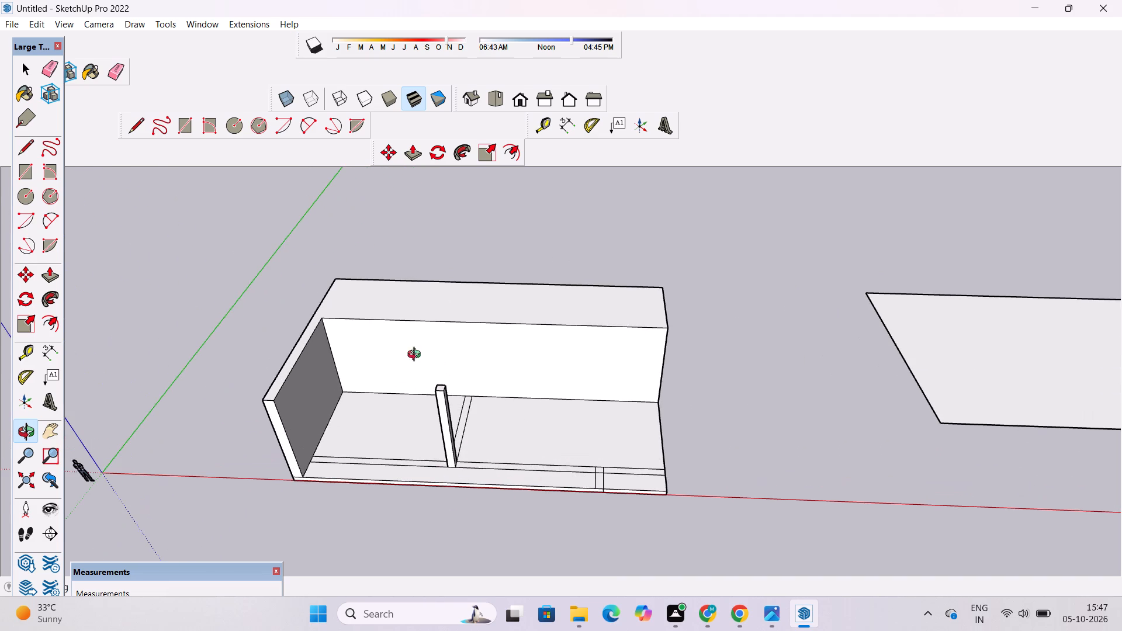
scroll(414, 398, "down", 4)
left_click_drag(480, 408, 481, 463, "shift")
scroll(420, 480, "up", 4)
left_click_drag(401, 525, 408, 435, "shift")
left_click_drag(326, 454, 661, 421)
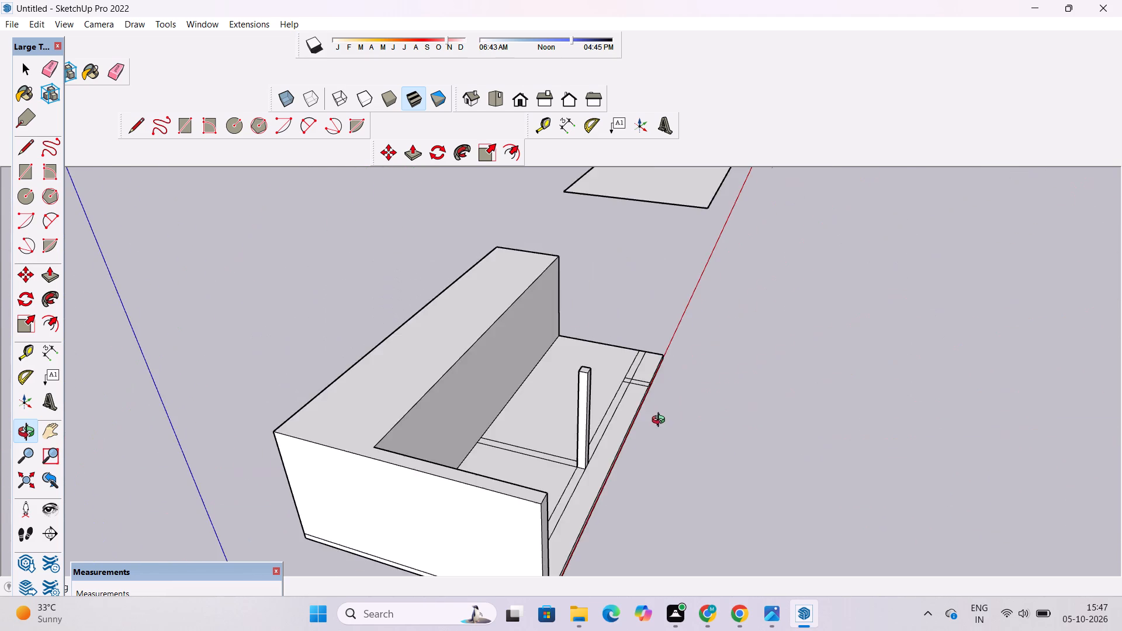
left_click_drag(661, 421, 656, 425)
scroll(661, 427, "down", 5)
left_click_drag(693, 475, 483, 503)
scroll(545, 464, "up", 9)
left_click_drag(643, 491, 513, 443)
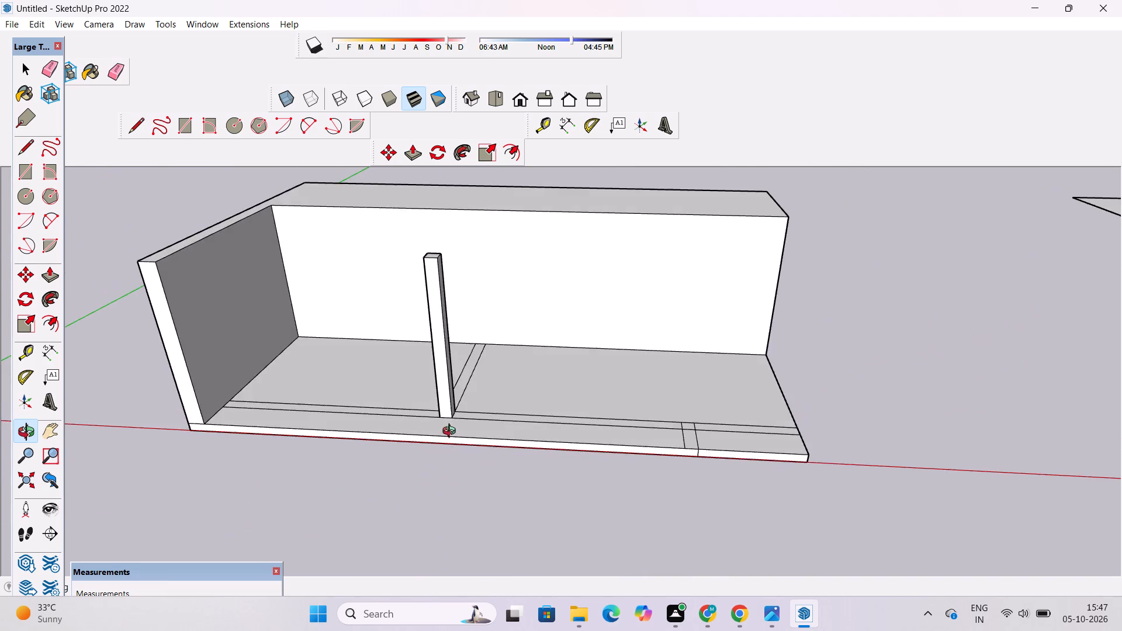
scroll(408, 369, "down", 4)
scroll(515, 376, "up", 5)
scroll(515, 378, "down", 5)
left_click_drag(732, 403, 536, 451)
left_click(518, 443)
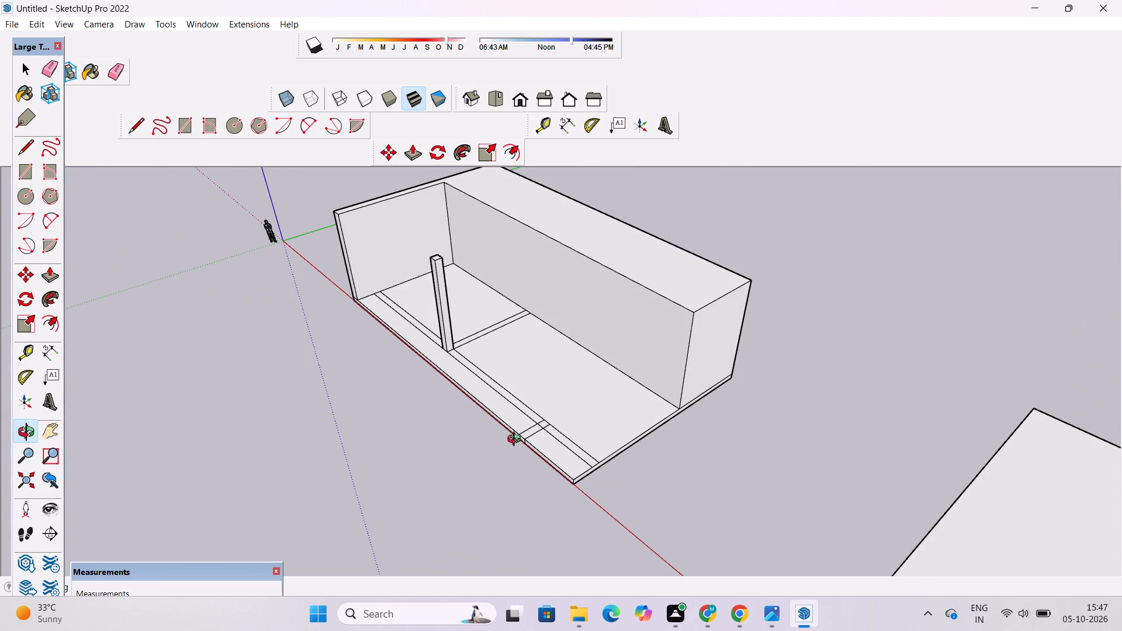
left_click_drag(384, 364, 554, 393)
scroll(571, 375, "down", 3)
left_click_drag(442, 400, 660, 397)
left_click_drag(687, 400, 723, 411, "shift")
left_click_drag(449, 407, 683, 435)
scroll(636, 331, "up", 4)
left_click_drag(619, 341, 540, 407, "shift")
left_click_drag(709, 358, 476, 392)
scroll(673, 390, "up", 3)
left_click_drag(662, 397, 625, 425, "shift")
left_click_drag(604, 453, 578, 330)
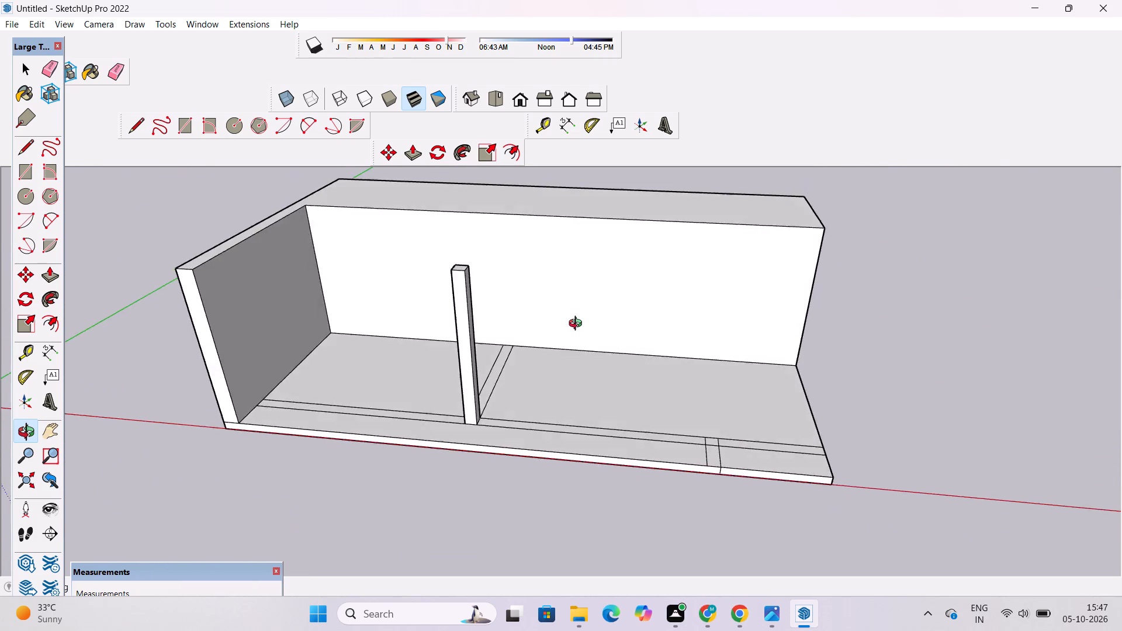
scroll(578, 325, "down", 5)
left_click_drag(761, 382, 665, 337)
left_click_drag(638, 368, 885, 483)
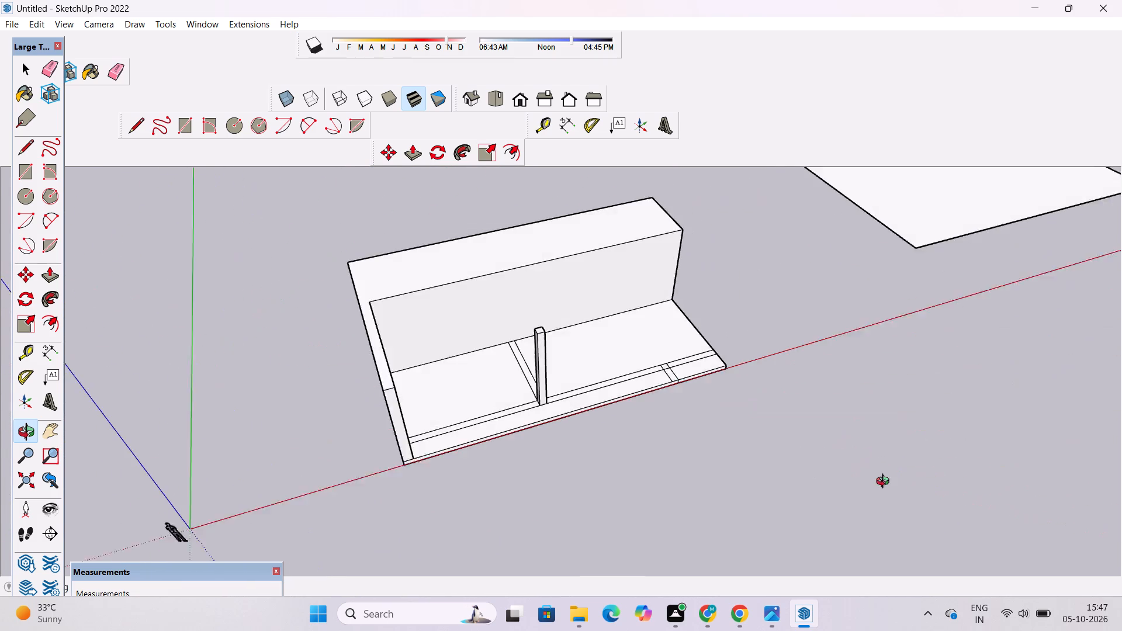
left_click_drag(885, 483, 897, 480)
Erase the two short cross lines between the slab's front strip and front edge, plus the leftover vertical edge on the slab's front side.
scroll(665, 354, "up", 4)
scroll(712, 408, "up", 9)
left_click_drag(704, 387, 704, 398, "shift")
left_click_drag(698, 403, 621, 427)
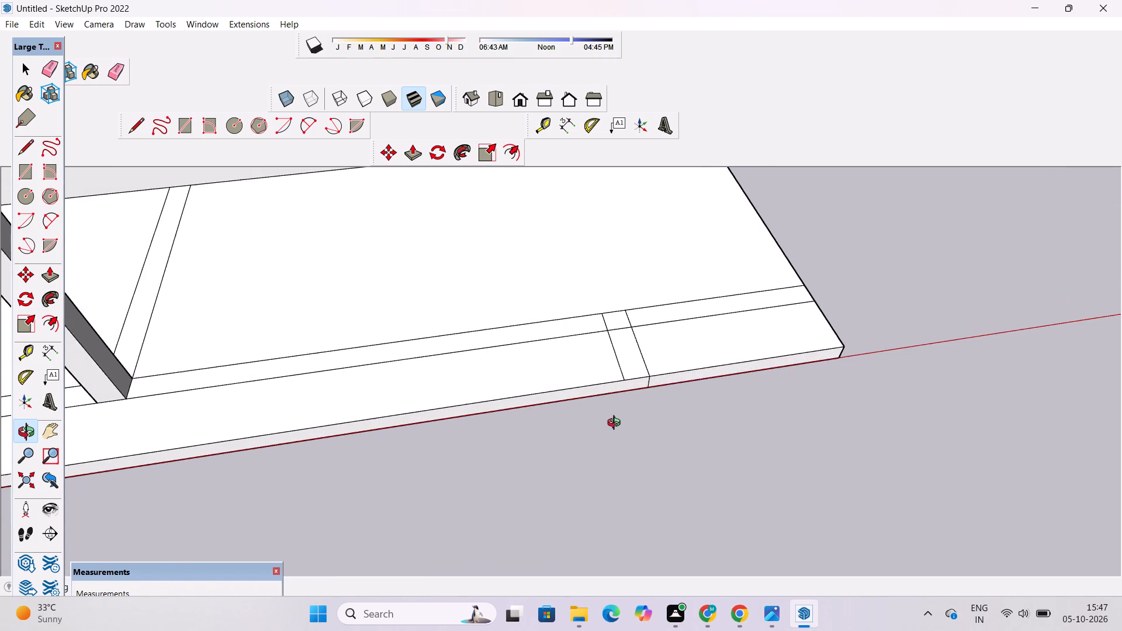
scroll(617, 407, "up", 3)
left_click_drag(677, 382, 588, 398, "shift")
scroll(576, 371, "down", 3)
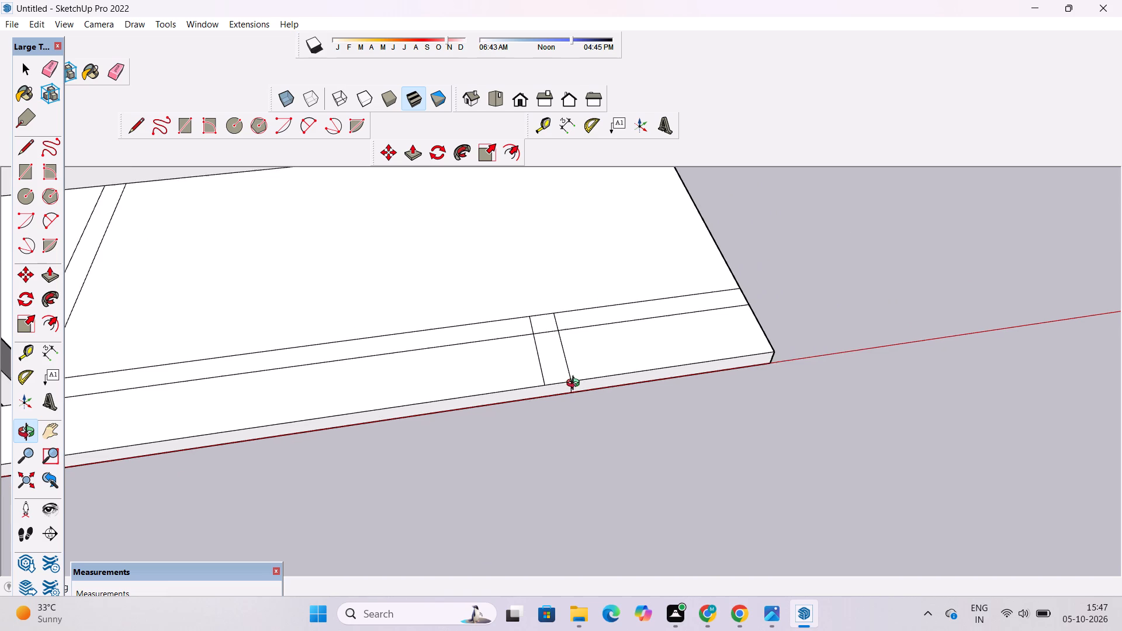
left_click_drag(576, 384, 546, 452)
scroll(562, 413, "up", 3)
scroll(514, 430, "down", 5)
left_click_drag(469, 453, 493, 449)
key("e")
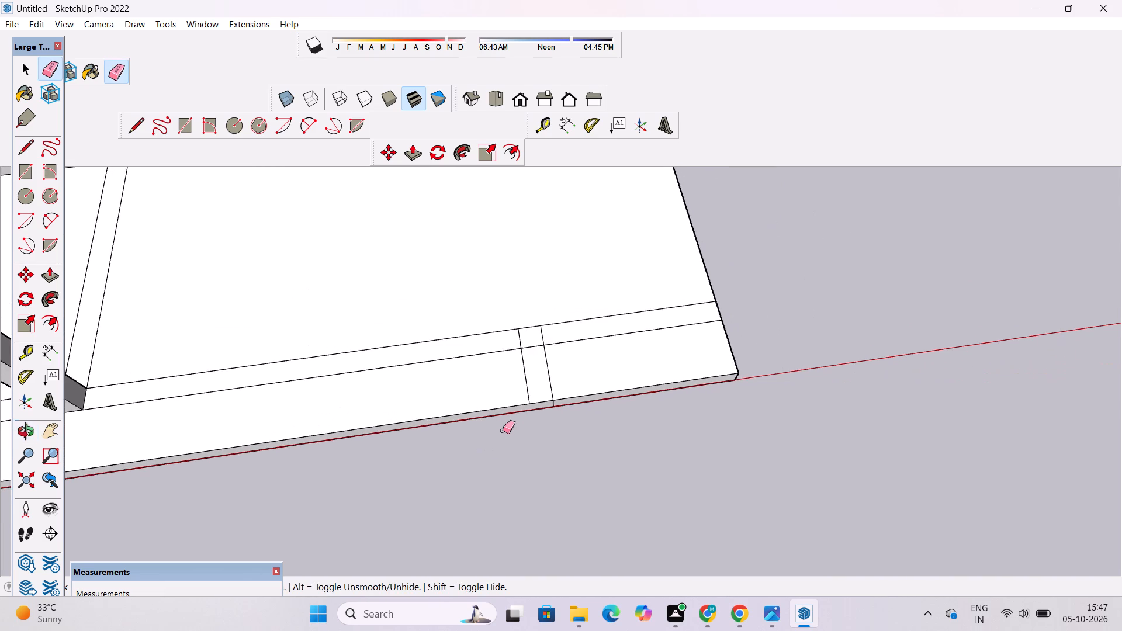
scroll(505, 425, "down", 6)
left_click_drag(542, 383, 510, 401)
scroll(525, 424, "up", 12)
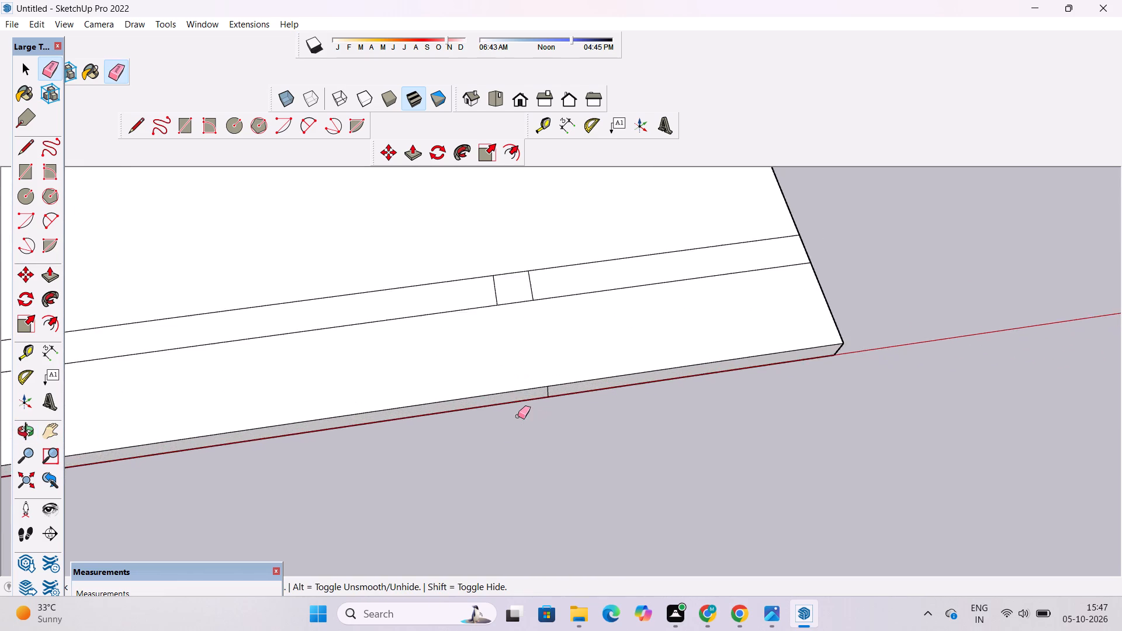
scroll(518, 416, "up", 4)
left_click_drag(583, 365, 567, 373)
Examine the building and the two flat faces along the red axis from the front and above.
key("o")
scroll(636, 416, "down", 4)
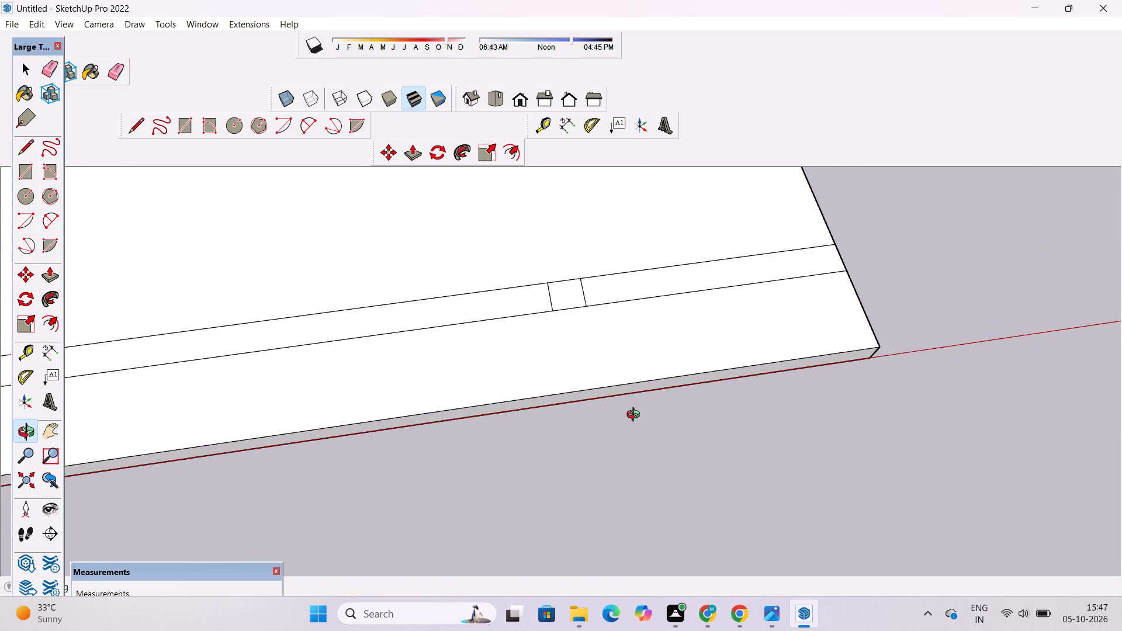
scroll(636, 416, "down", 9)
left_click_drag(420, 405, 579, 431, "shift")
scroll(578, 435, "down", 7)
left_click_drag(604, 525, 569, 377)
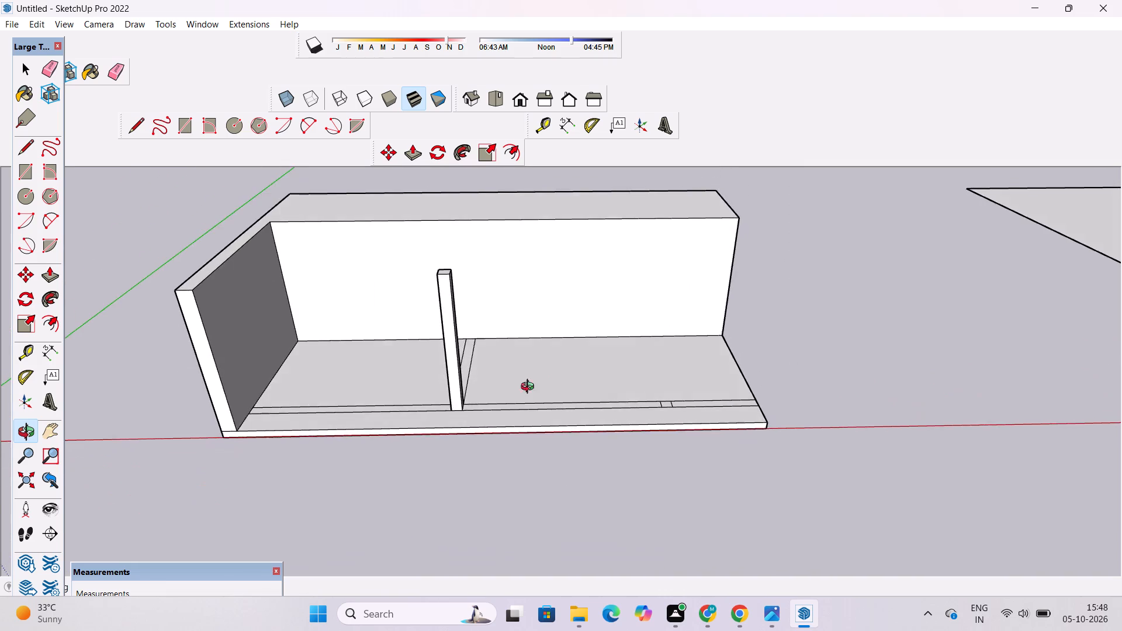
left_click_drag(508, 407, 576, 418)
scroll(589, 416, "down", 5)
left_click_drag(597, 402, 526, 419, "shift")
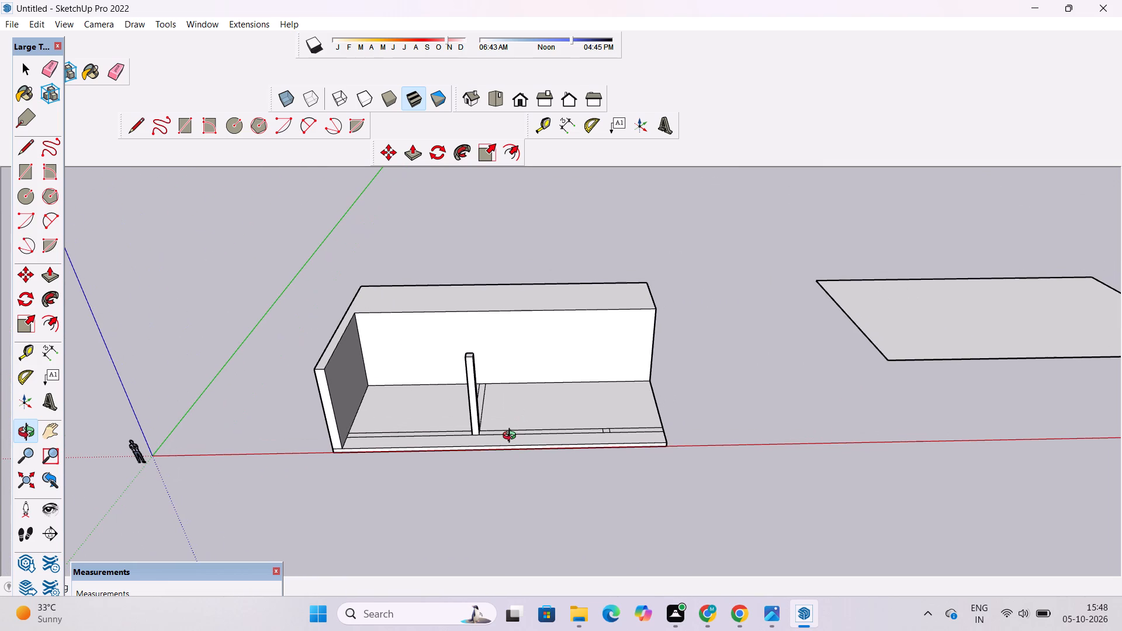
scroll(484, 442, "down", 5)
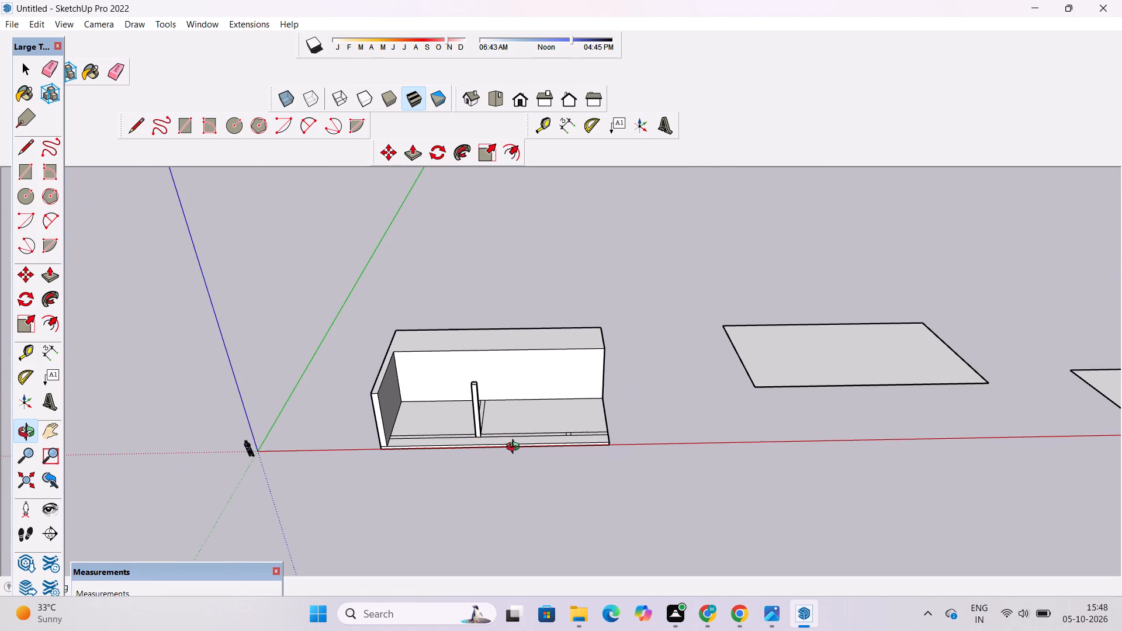
scroll(515, 448, "up", 1)
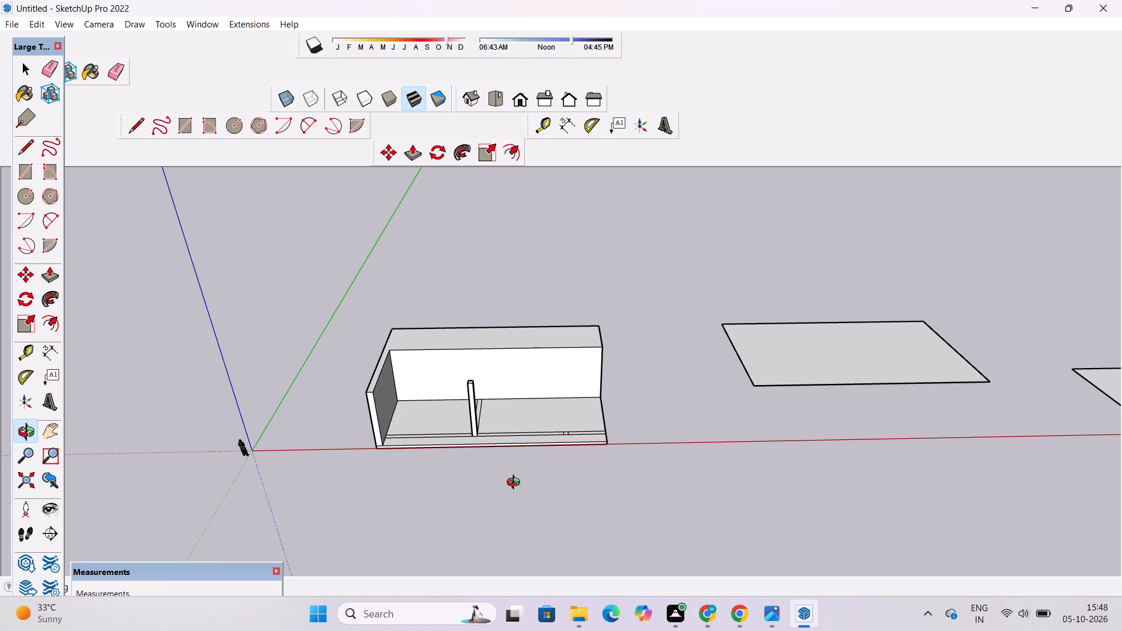
scroll(542, 541, "down", 3)
scroll(561, 461, "up", 4)
left_click_drag(581, 446, 543, 428, "shift")
right_click_drag(555, 432, 545, 429, "shift")
scroll(504, 429, "up", 4)
key("space")
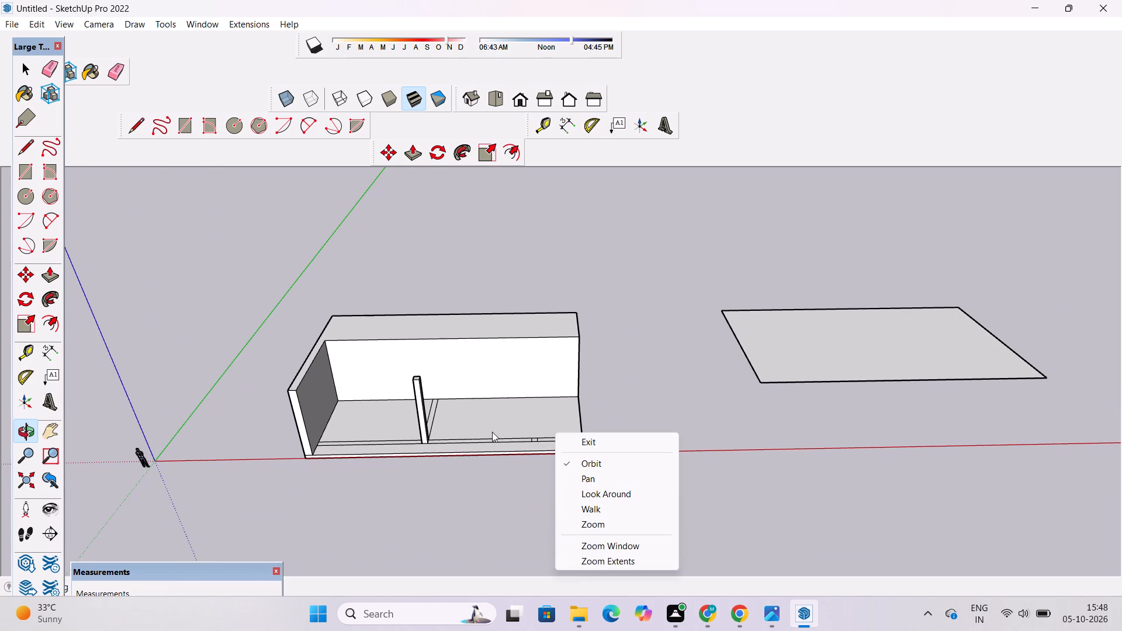
key("space")
left_click(580, 459)
scroll(528, 415, "down", 5)
scroll(528, 415, "up", 4)
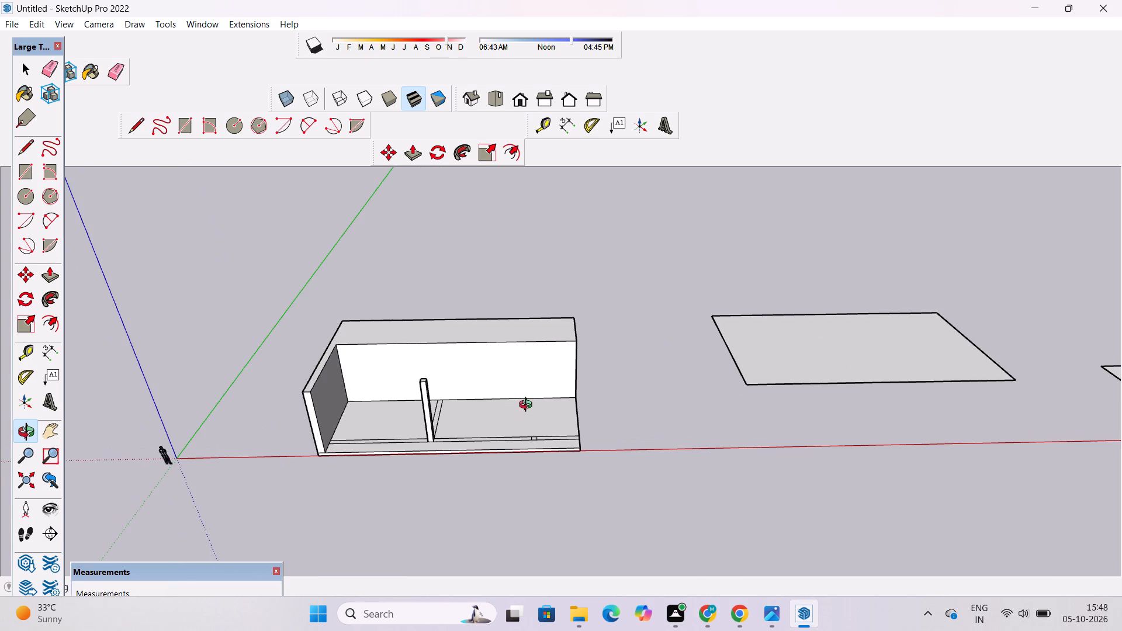
scroll(513, 393, "up", 4)
left_click_drag(466, 425, 494, 469, "shift")
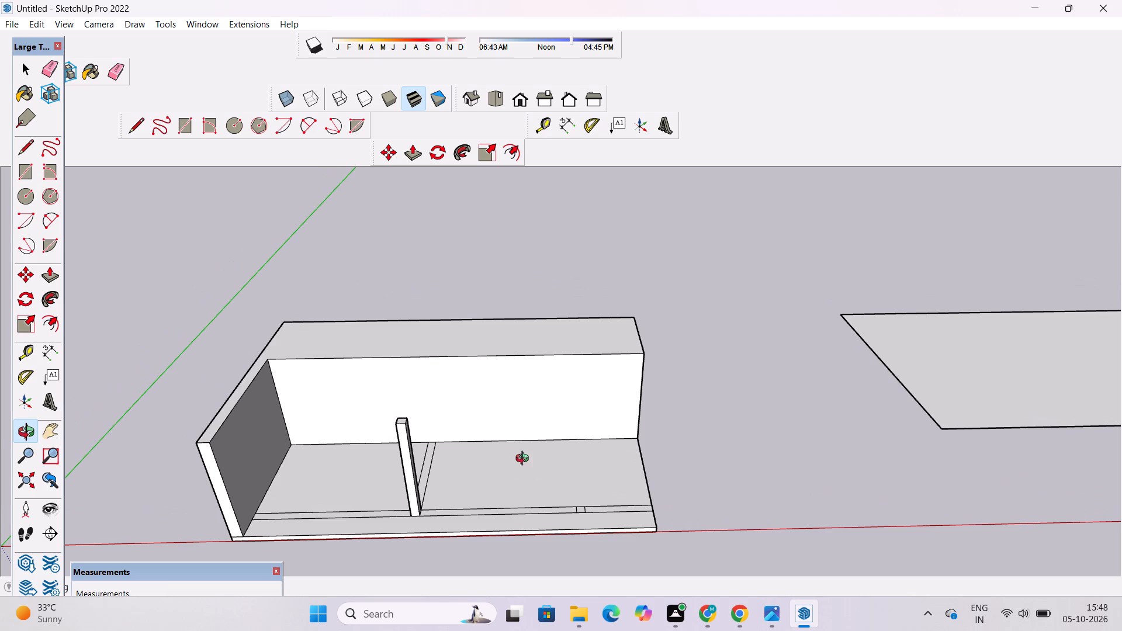
scroll(505, 410, "down", 4)
left_click_drag(483, 444, 509, 426, "shift")
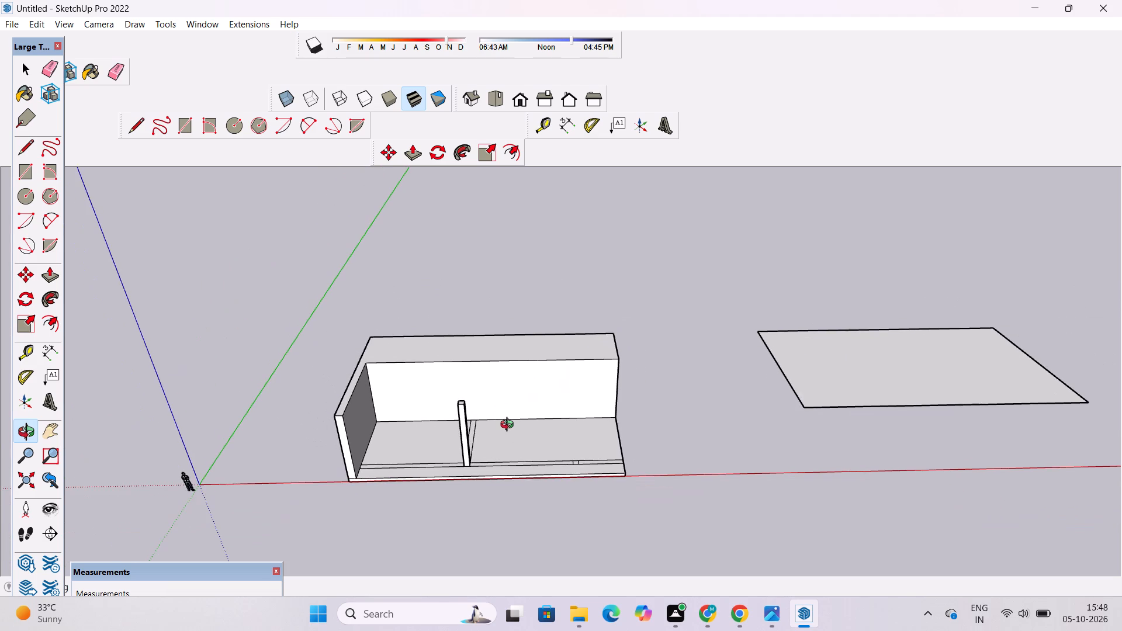
scroll(501, 415, "down", 2)
left_click_drag(514, 400, 432, 400, "shift")
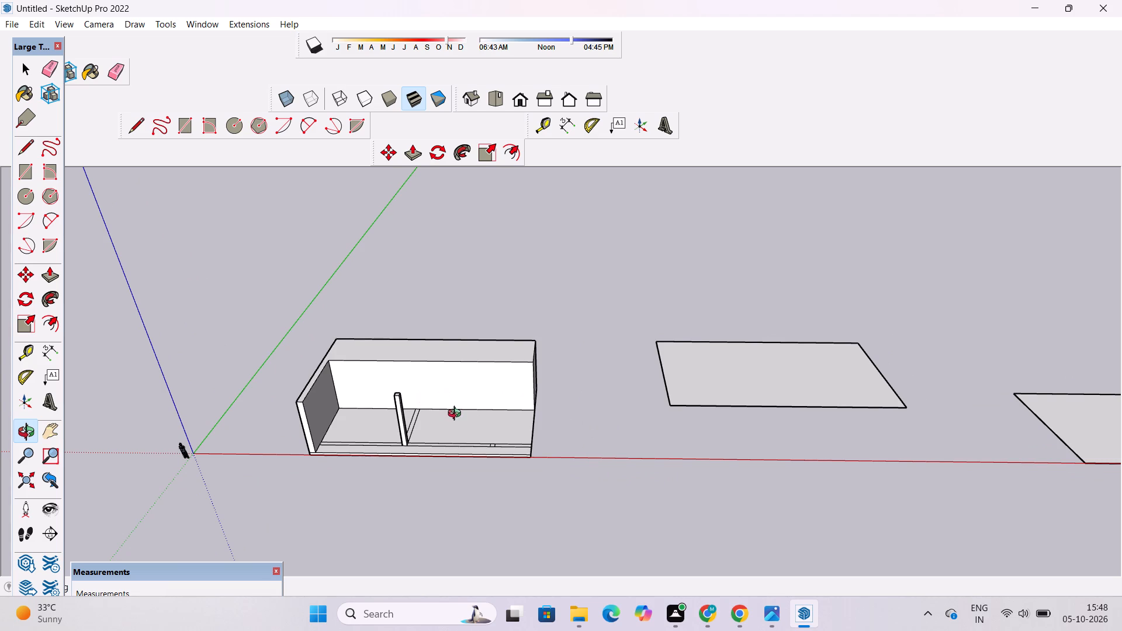
scroll(455, 414, "up", 2)
left_click_drag(432, 415, 479, 392, "shift")
left_click_drag(550, 386, 570, 351, "shift")
scroll(573, 351, "down", 6)
left_click_drag(574, 336, 580, 353, "shift")
left_click_drag(582, 366, 716, 490)
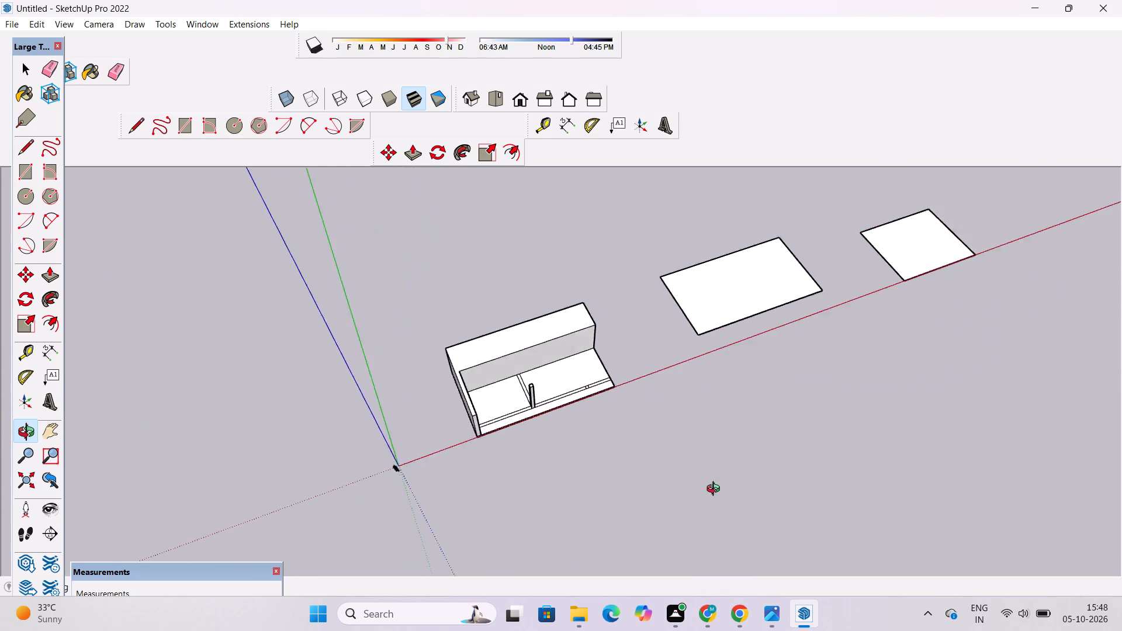
left_click_drag(716, 490, 819, 504)
left_click_drag(837, 504, 856, 504)
scroll(498, 397, "up", 5)
left_click_drag(736, 420, 521, 385)
left_click(506, 383)
left_click_drag(631, 400, 587, 421, "shift")
left_click_drag(583, 434, 536, 367)
scroll(531, 367, "down", 5)
left_click_drag(541, 375, 542, 405, "shift")
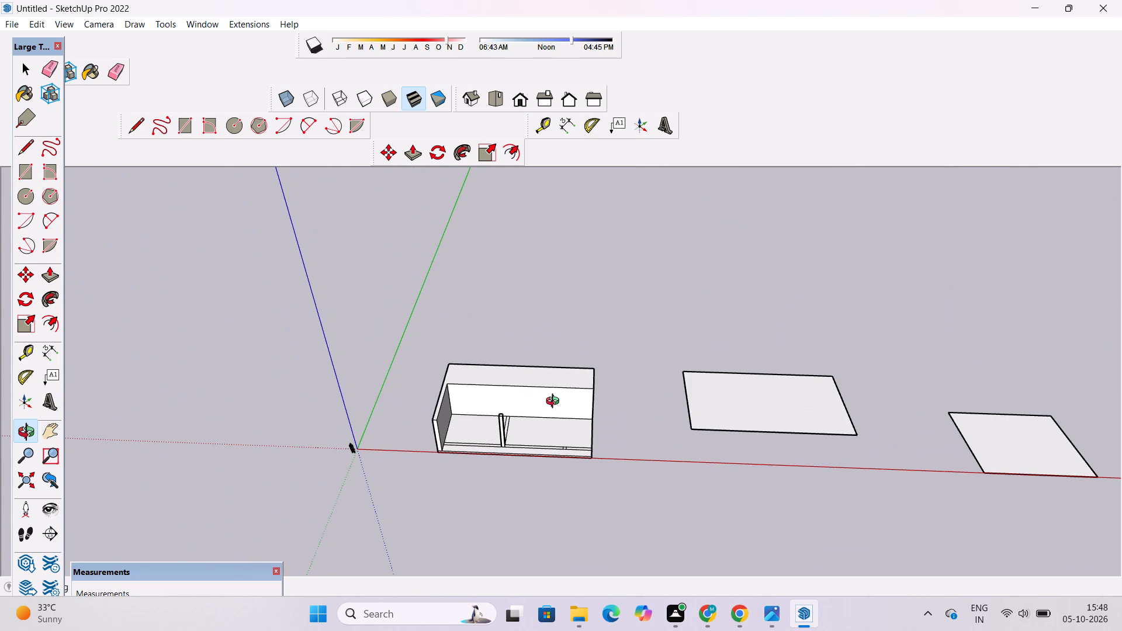
scroll(672, 401, "down", 1)
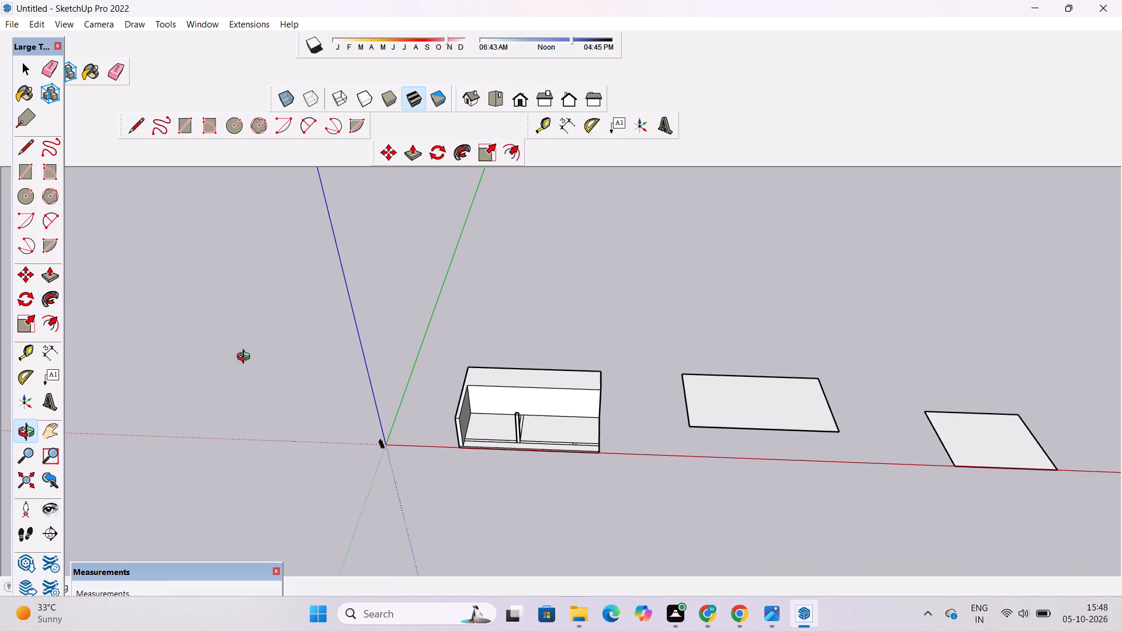
Push/Pull the closed outline face beside the building up 2' into a slab.
left_click(49, 275)
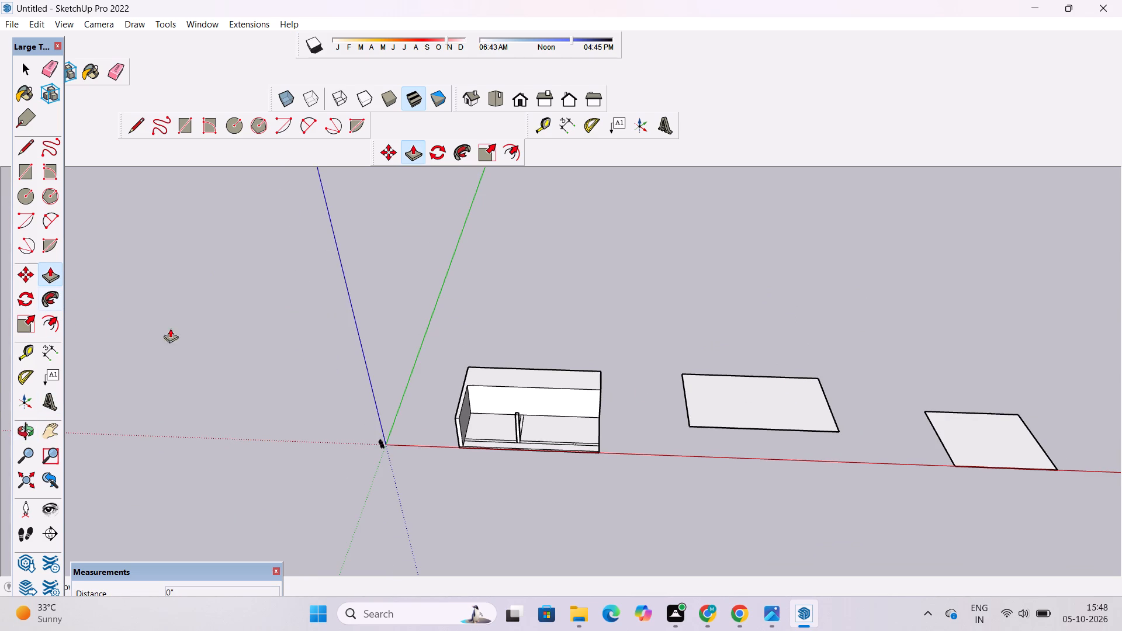
left_click(730, 415)
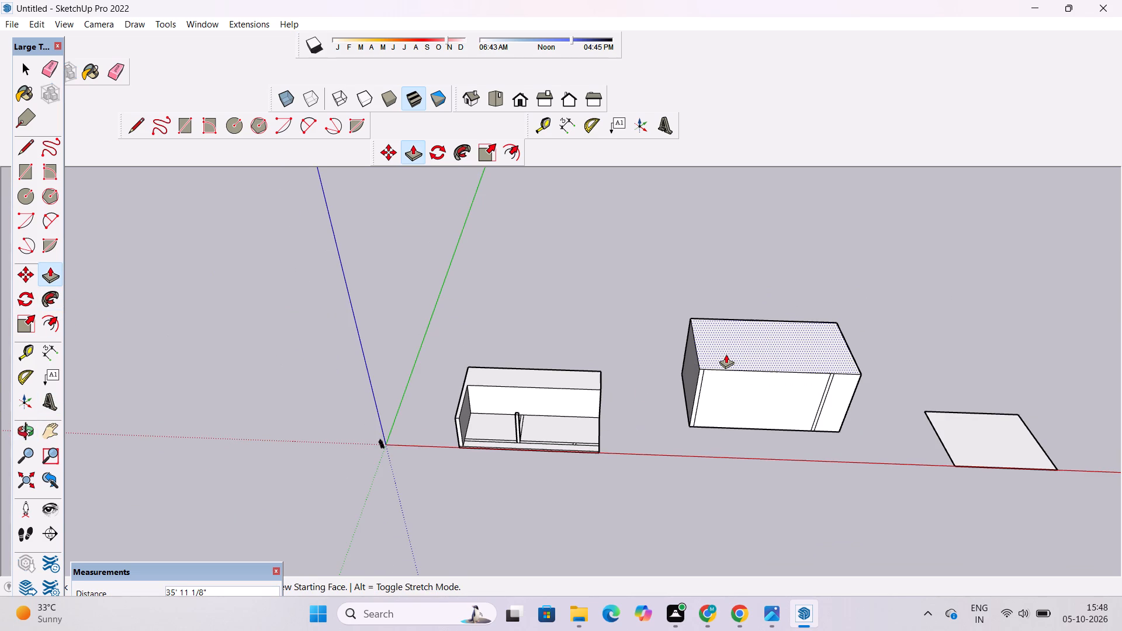
type("2'")
key("Return")
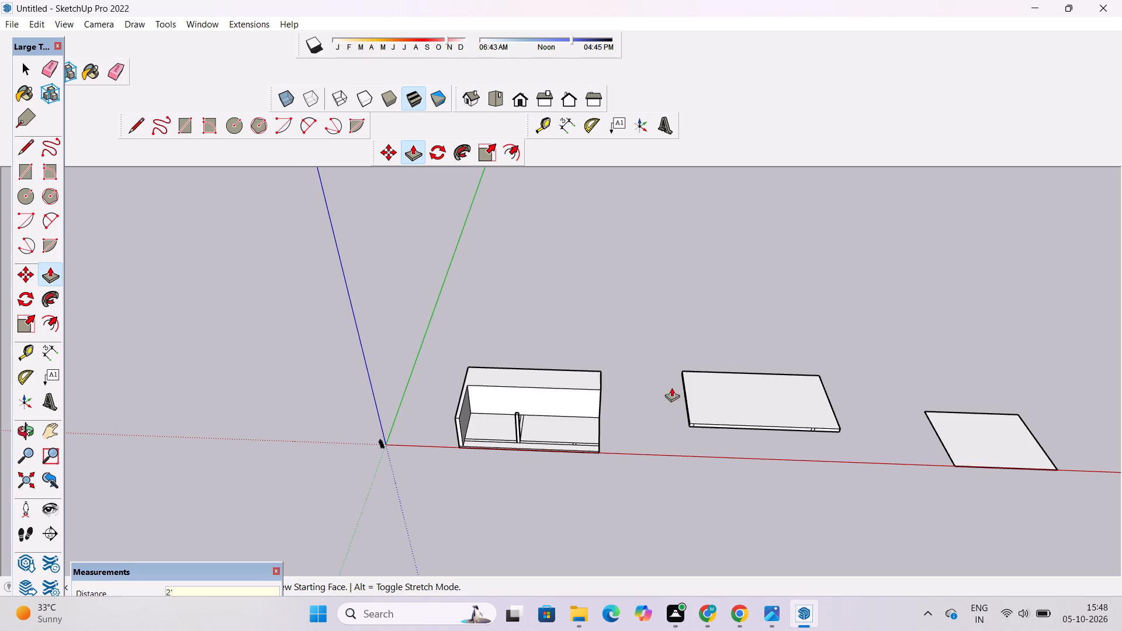
Make the whole 2' thick slab beside the building, with all its faces and edges, into a group.
key("p")
key("o")
scroll(466, 376, "down", 5)
left_click_drag(473, 417, 584, 421)
scroll(582, 384, "up", 4)
left_click_drag(630, 384, 507, 391, "shift")
scroll(594, 396, "up", 4)
left_click_drag(689, 391, 617, 391)
key("space")
triple_click(545, 371)
left_click(545, 371)
right_click(545, 371)
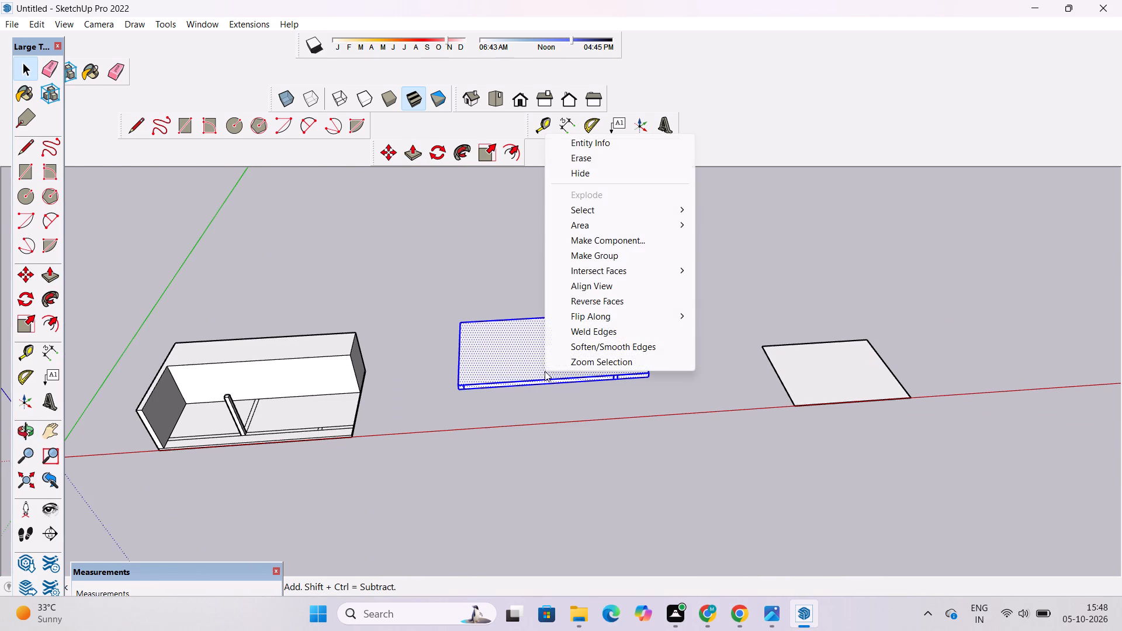
left_click(590, 262)
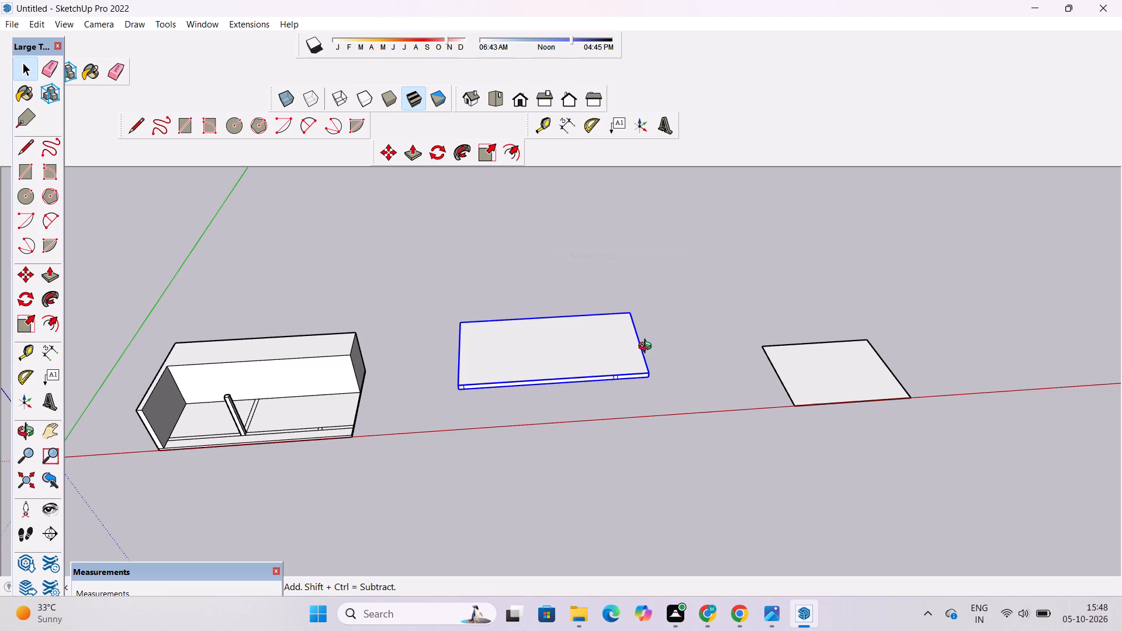
Copy the grouped slab onto the building as a roof, placing its lower back corner on the end wall's top back corner.
key("o")
scroll(630, 358, "down", 4)
left_click_drag(462, 385, 604, 400, "shift")
scroll(599, 383, "up", 5)
left_click_drag(598, 380, 741, 384)
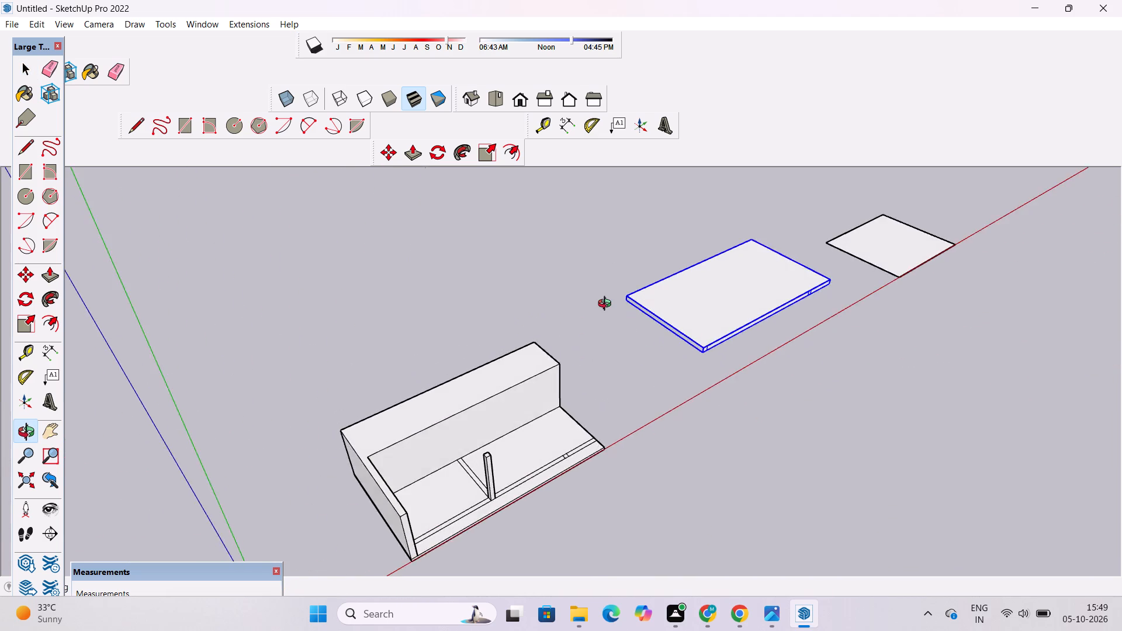
scroll(607, 305, "up", 8)
left_click_drag(622, 304, 573, 328, "shift")
left_click_drag(590, 356, 582, 320)
key("m")
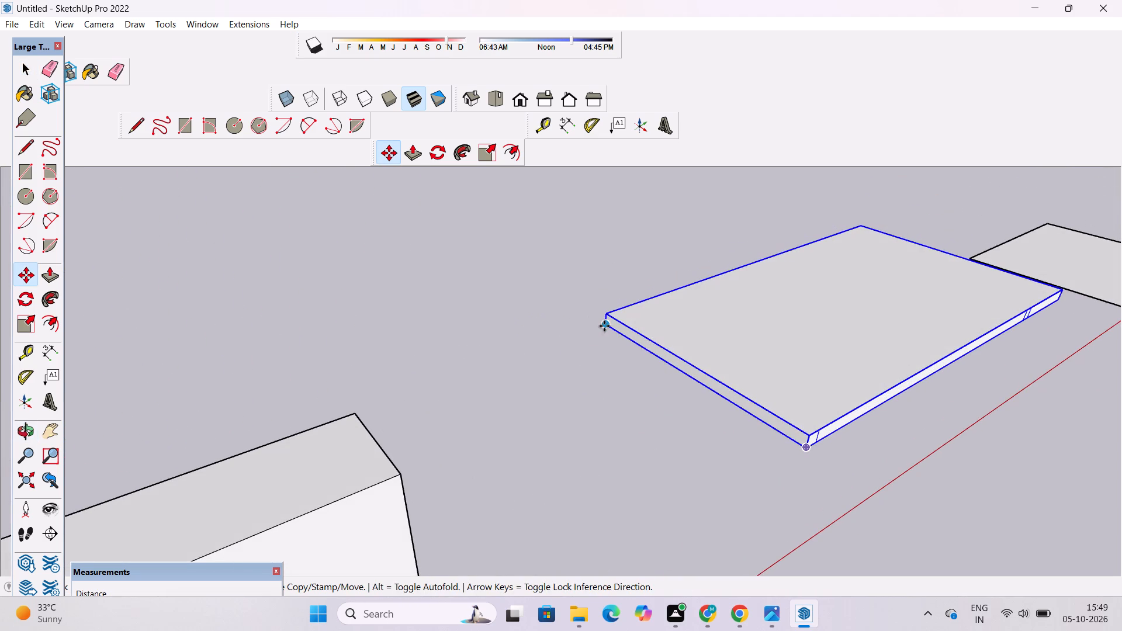
left_click(604, 326)
scroll(601, 328, "down", 12)
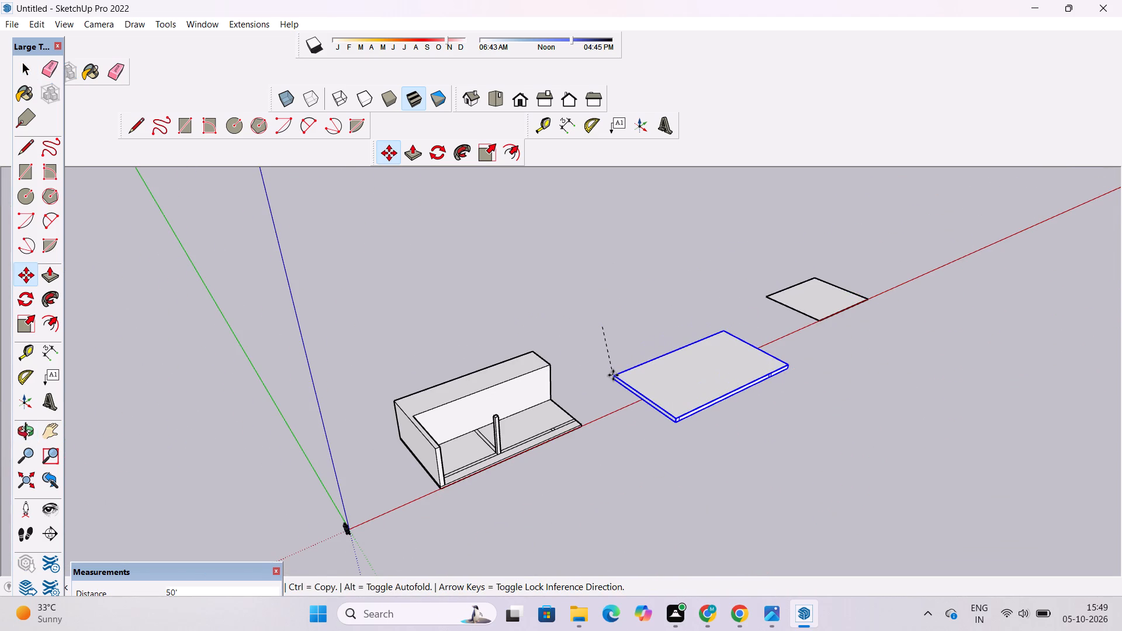
scroll(407, 405, "up", 10)
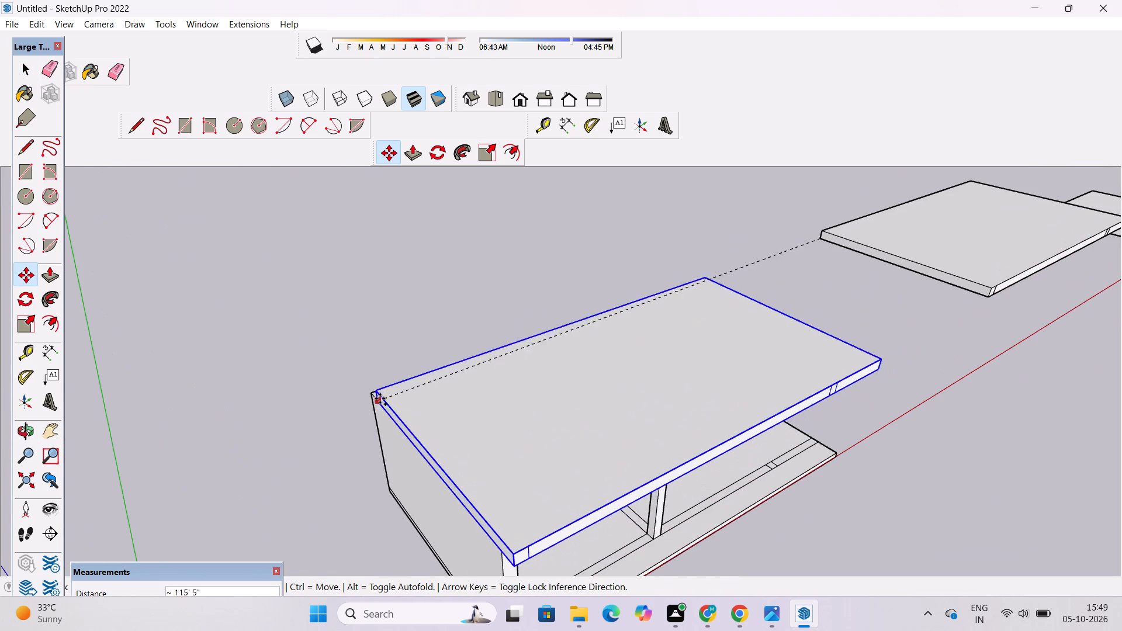
left_click(375, 396)
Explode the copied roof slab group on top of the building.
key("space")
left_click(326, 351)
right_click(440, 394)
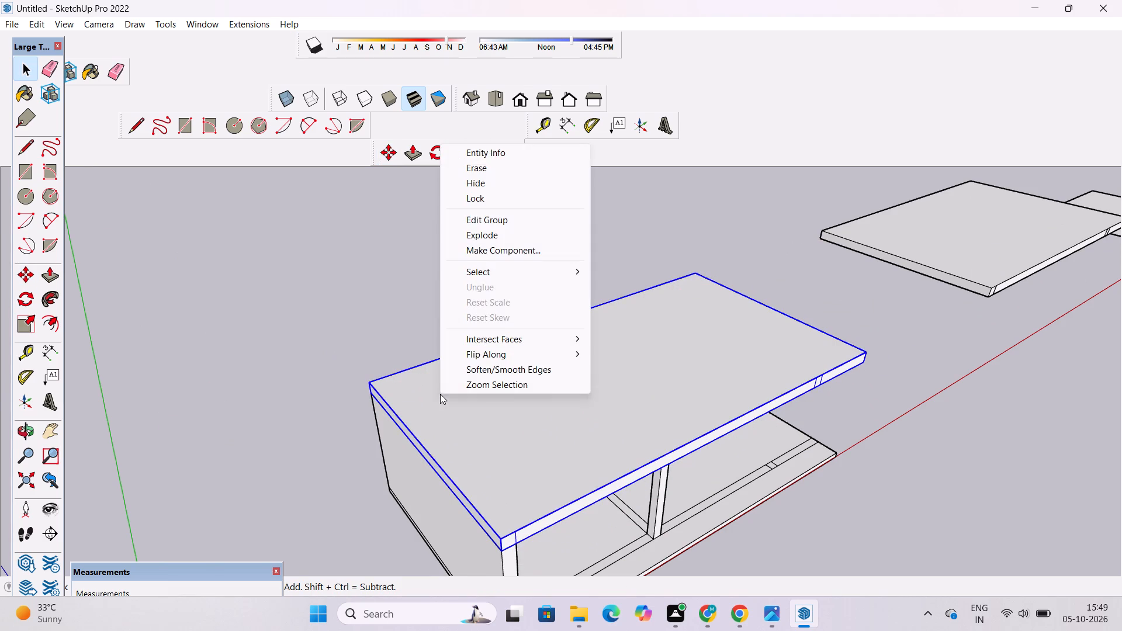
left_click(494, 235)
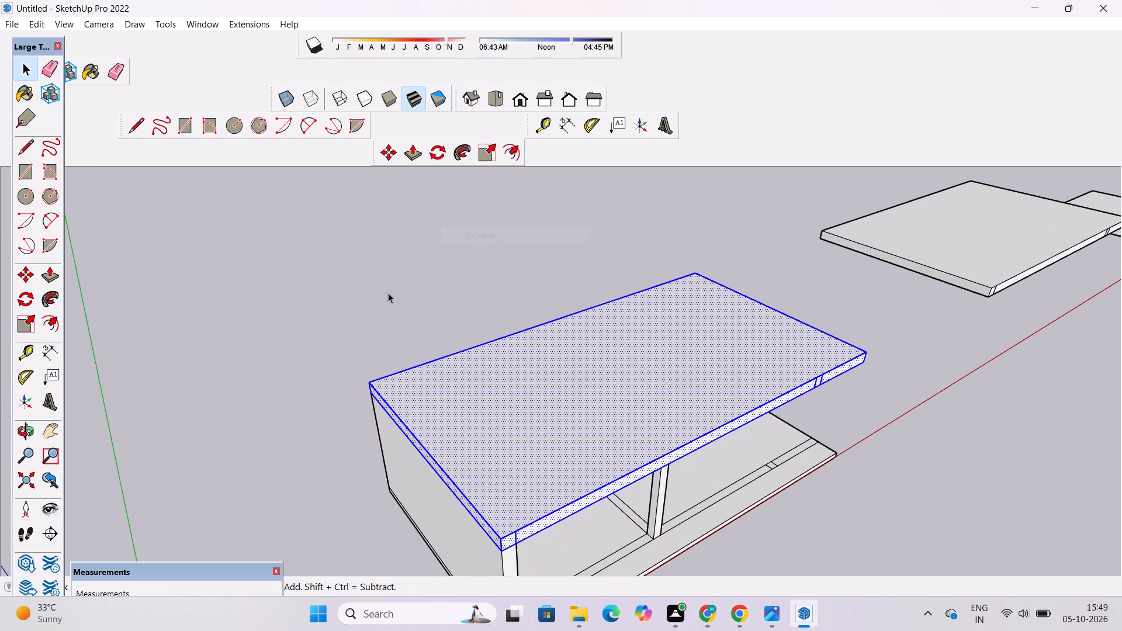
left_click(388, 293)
Examine the roof slab's underside and its fit against the walls and column from above and below.
key("o")
scroll(390, 346, "down", 5)
left_click_drag(609, 431, 414, 265)
right_click_drag(538, 401, 532, 397)
left_click(408, 261)
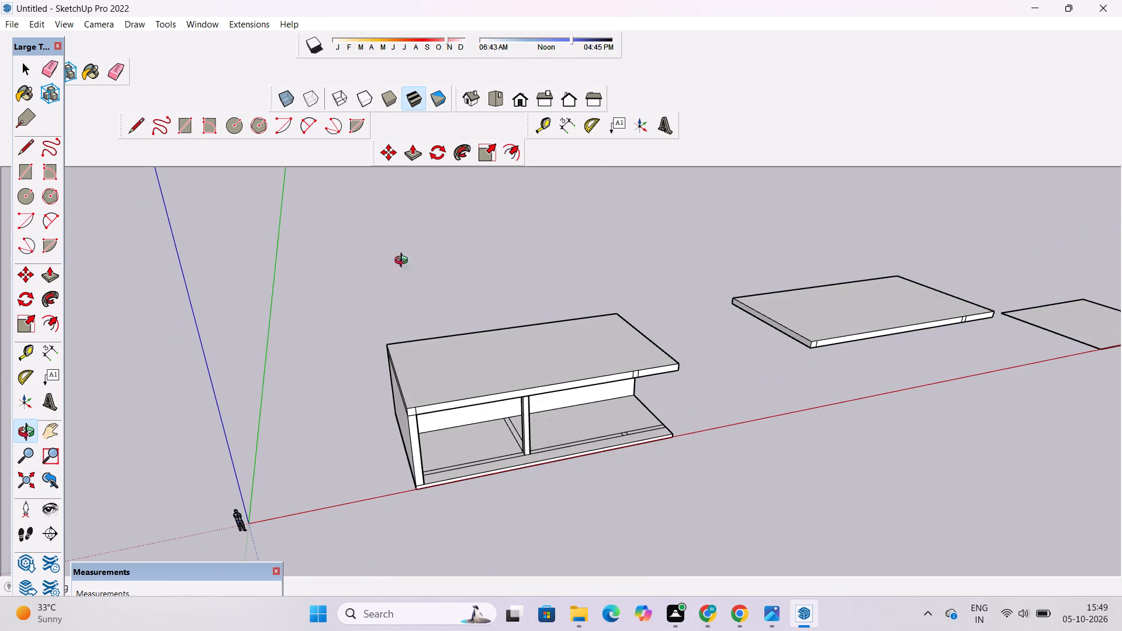
left_click_drag(705, 459, 397, 289)
scroll(444, 358, "up", 3)
scroll(444, 358, "down", 2)
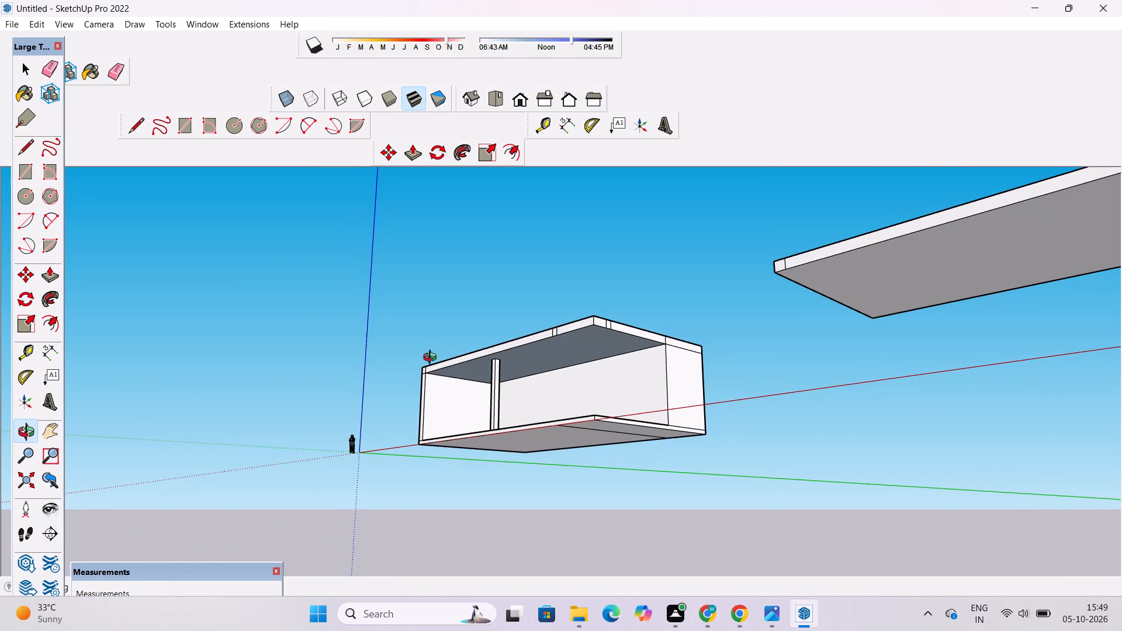
scroll(558, 348, "up", 3)
left_click_drag(569, 361, 590, 220)
scroll(505, 313, "up", 7)
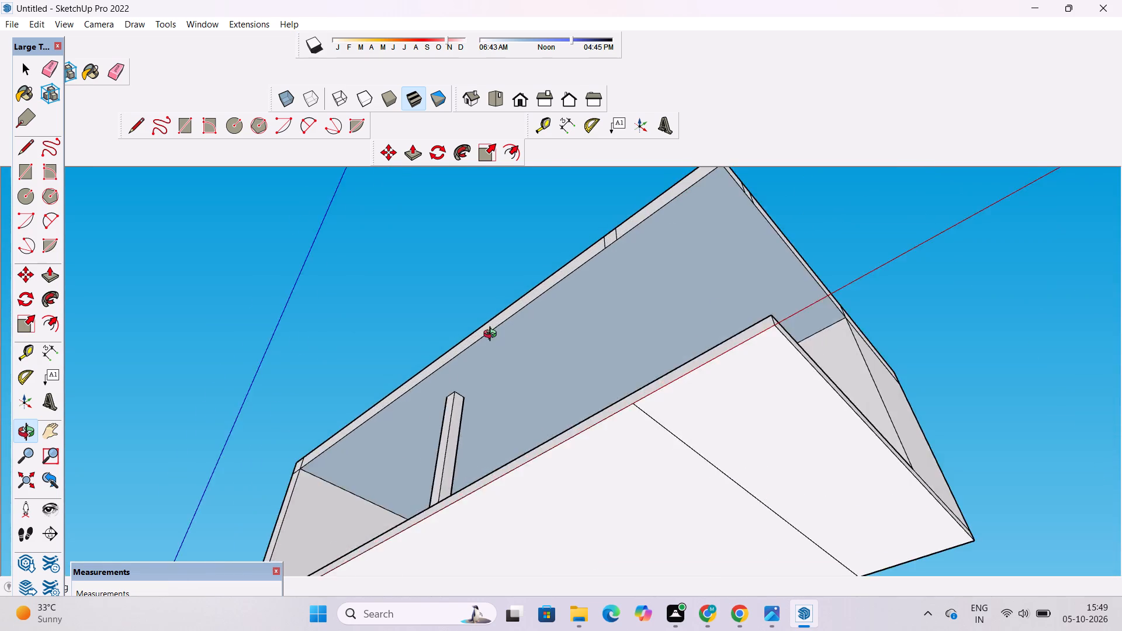
scroll(493, 335, "up", 3)
left_click_drag(499, 362, 562, 438)
scroll(416, 348, "down", 5)
left_click_drag(430, 372, 453, 421)
scroll(452, 417, "down", 2)
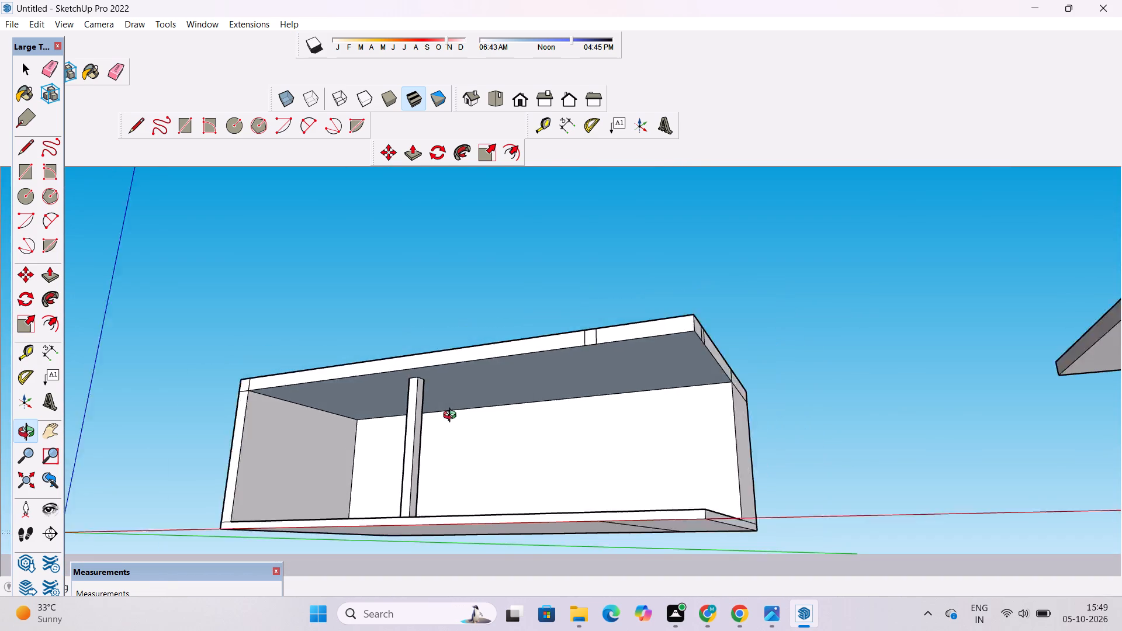
scroll(452, 417, "down", 2)
left_click_drag(452, 416, 423, 316, "shift")
left_click_drag(435, 342, 446, 367)
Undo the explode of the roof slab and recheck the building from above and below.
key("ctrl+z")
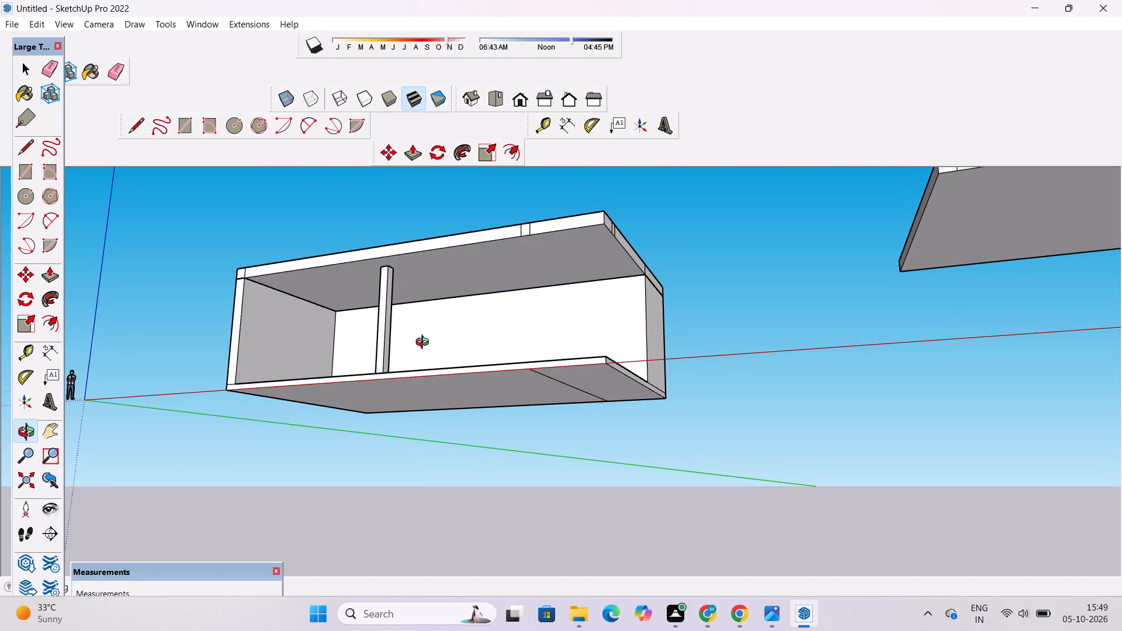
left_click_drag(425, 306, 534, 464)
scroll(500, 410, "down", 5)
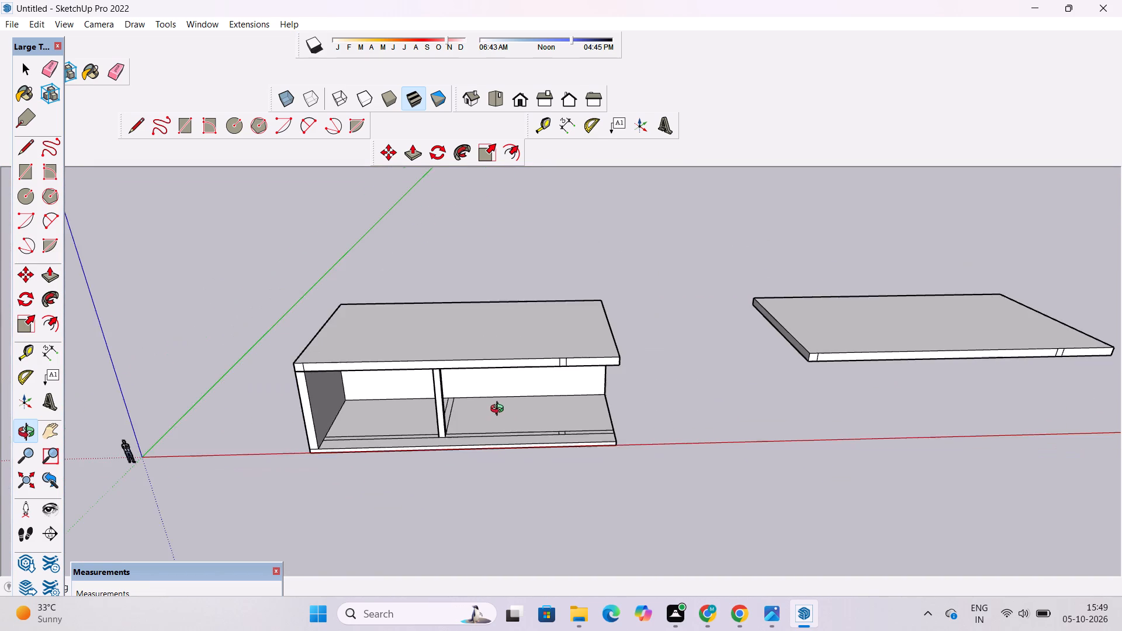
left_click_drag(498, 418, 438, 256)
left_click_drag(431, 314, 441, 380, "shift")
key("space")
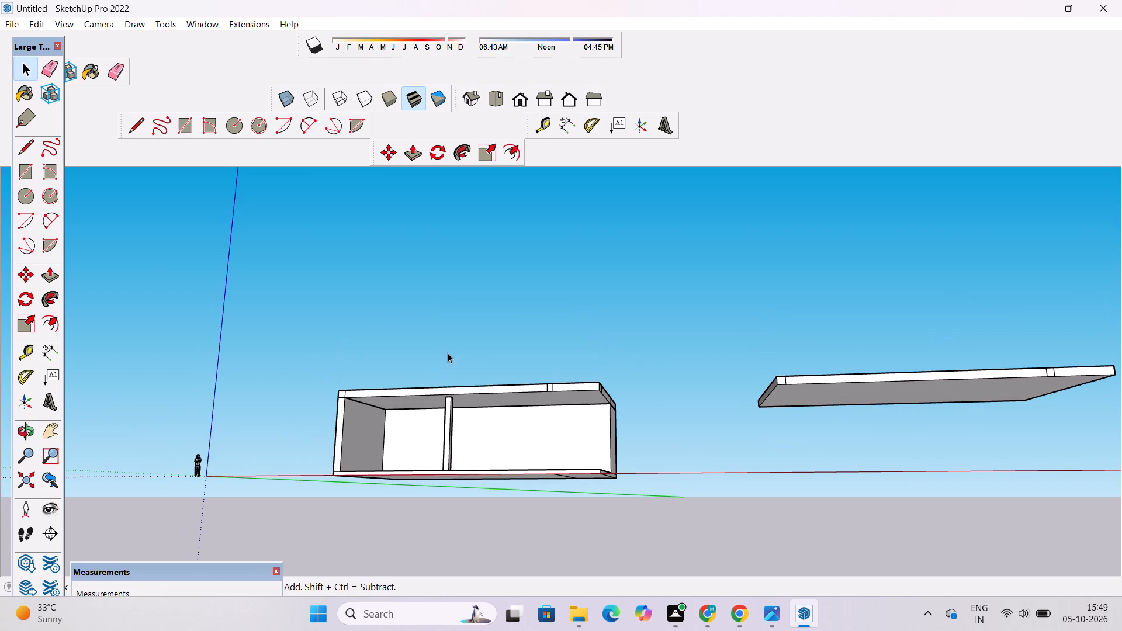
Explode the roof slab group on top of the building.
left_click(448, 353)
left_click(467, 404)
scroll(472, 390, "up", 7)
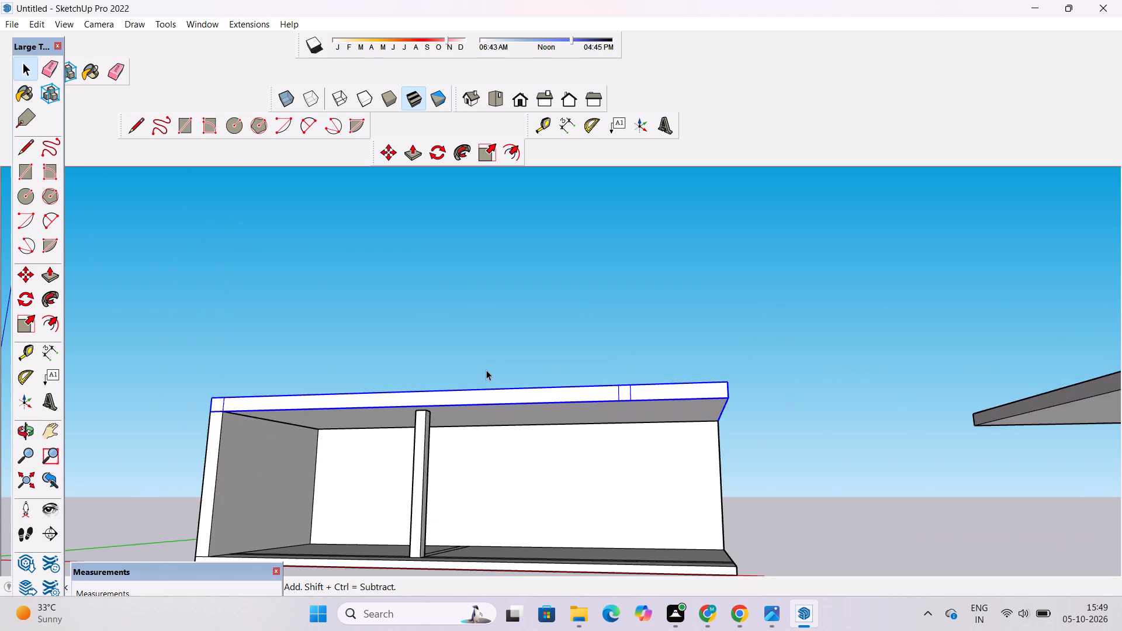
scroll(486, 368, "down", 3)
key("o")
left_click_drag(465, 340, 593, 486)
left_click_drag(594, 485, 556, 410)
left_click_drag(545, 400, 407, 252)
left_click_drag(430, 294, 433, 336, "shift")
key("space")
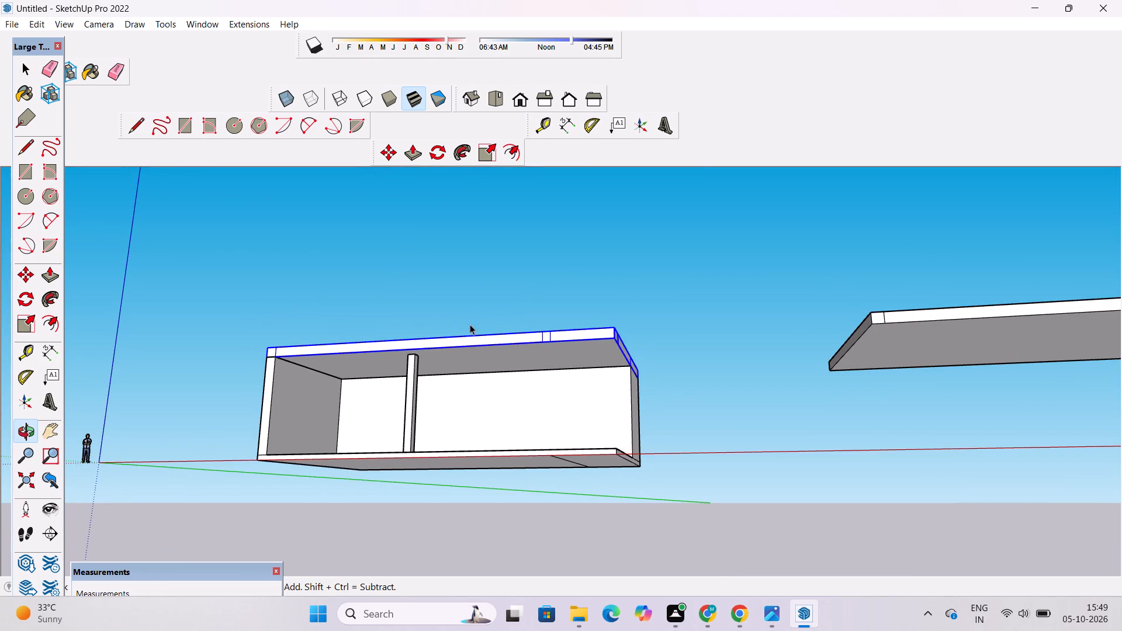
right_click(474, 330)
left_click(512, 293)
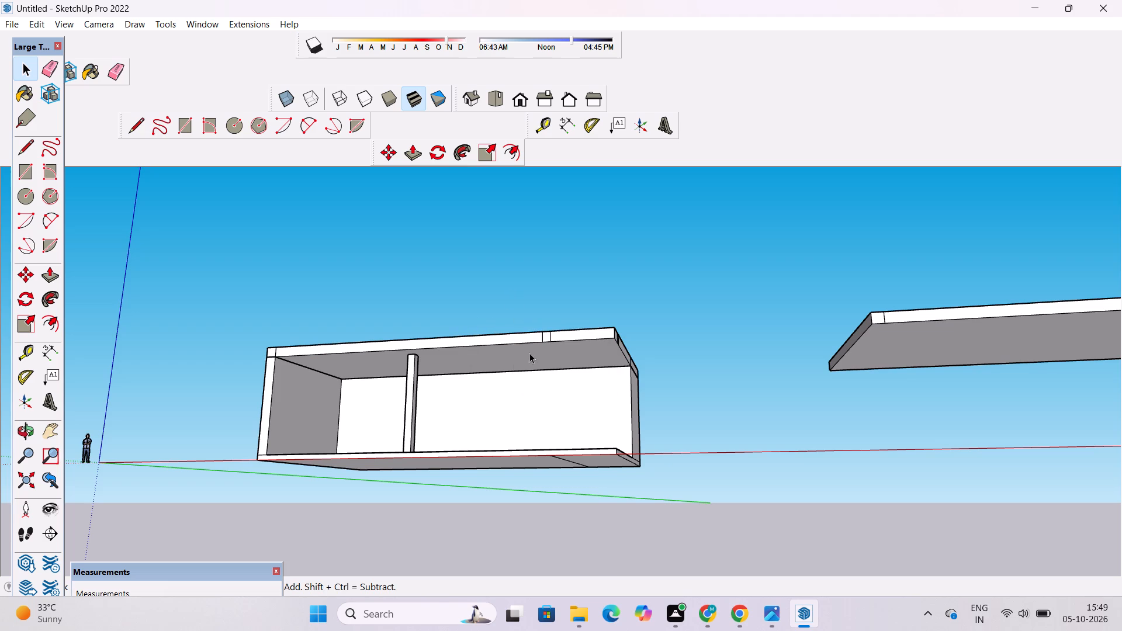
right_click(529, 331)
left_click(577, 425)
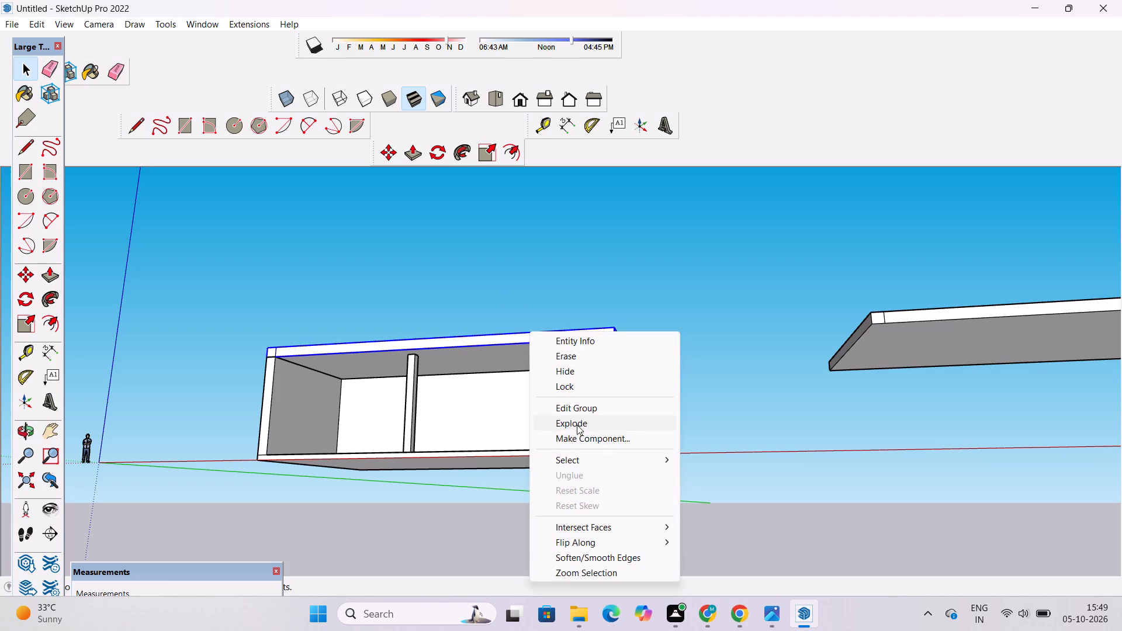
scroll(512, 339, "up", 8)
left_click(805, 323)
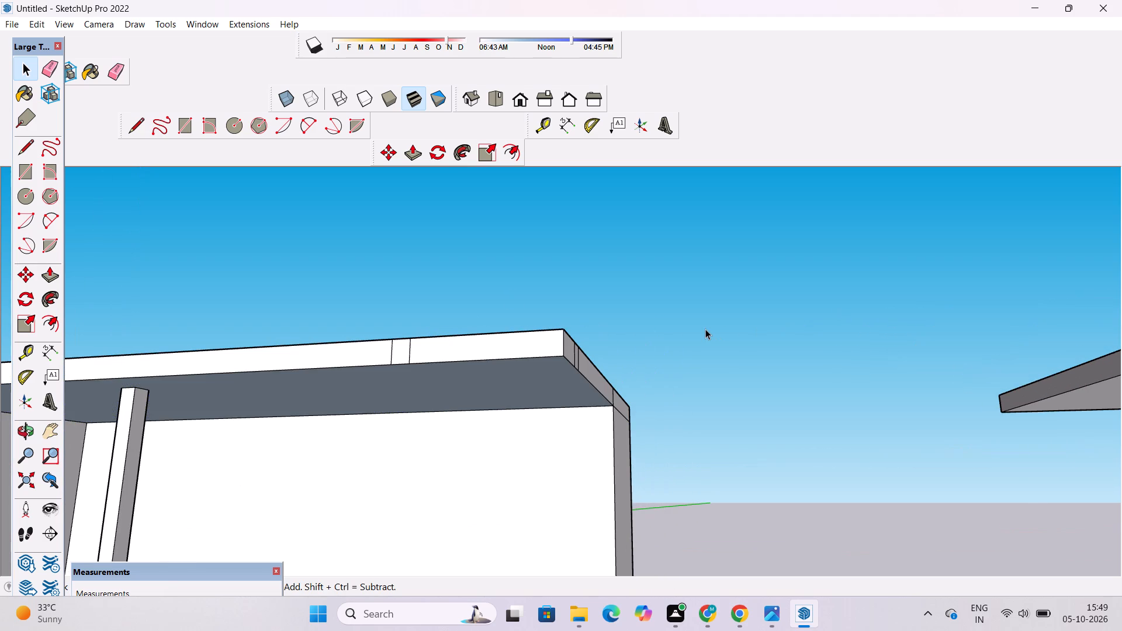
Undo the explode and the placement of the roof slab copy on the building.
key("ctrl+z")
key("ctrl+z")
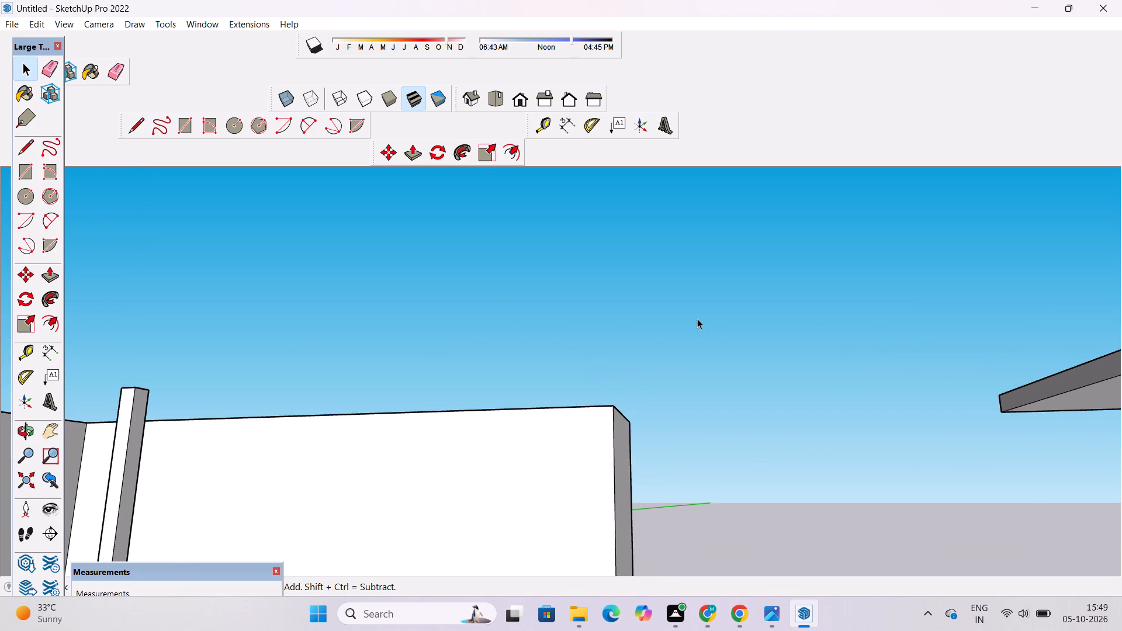
Copy the grouped slab onto the building as a roof, placing its lower back corner on the end wall's top back corner.
scroll(697, 318, "down", 5)
key("o")
scroll(579, 338, "down", 4)
left_click_drag(539, 354, 620, 511)
scroll(467, 450, "up", 1)
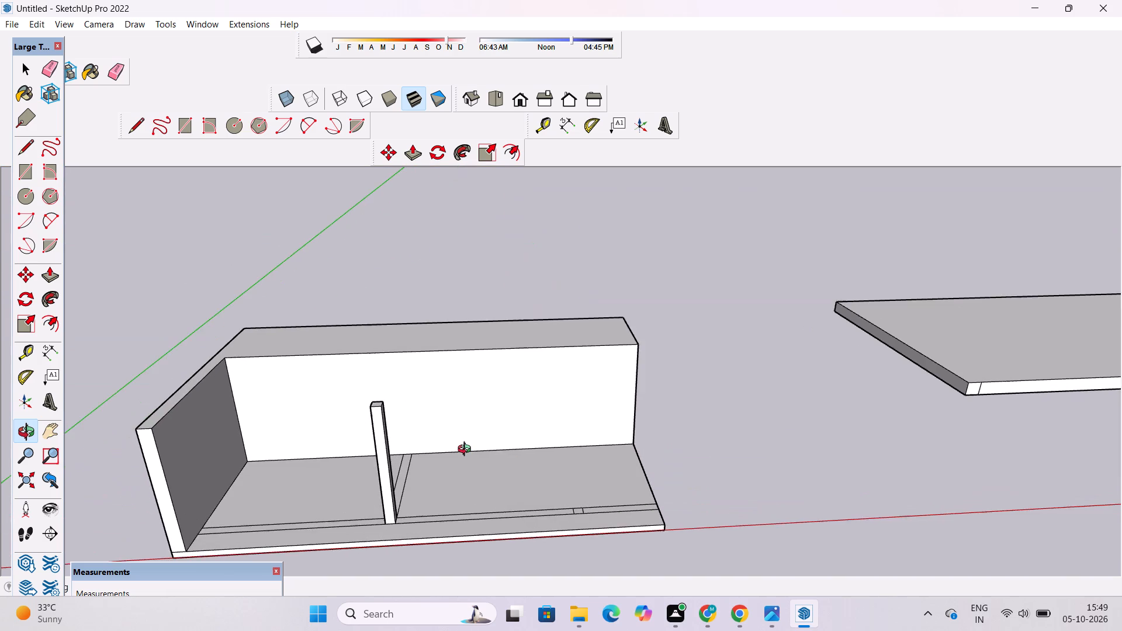
left_click_drag(350, 451, 413, 389, "shift")
left_click_drag(403, 400, 523, 414)
scroll(520, 412, "down", 5)
left_click_drag(519, 405, 510, 429, "shift")
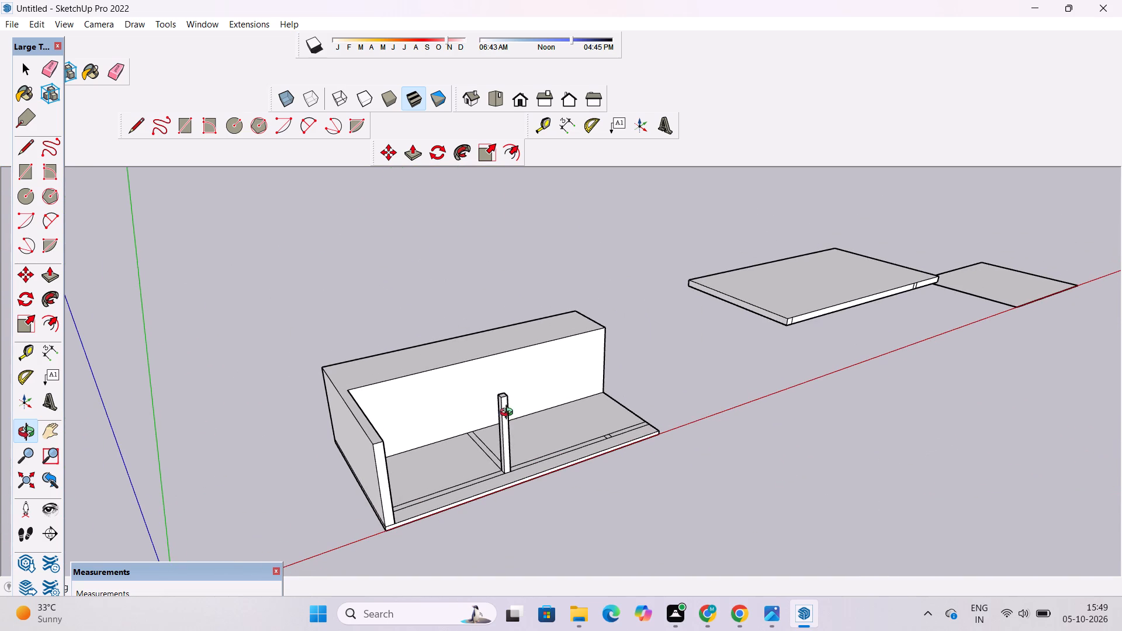
key("space")
left_click(785, 290)
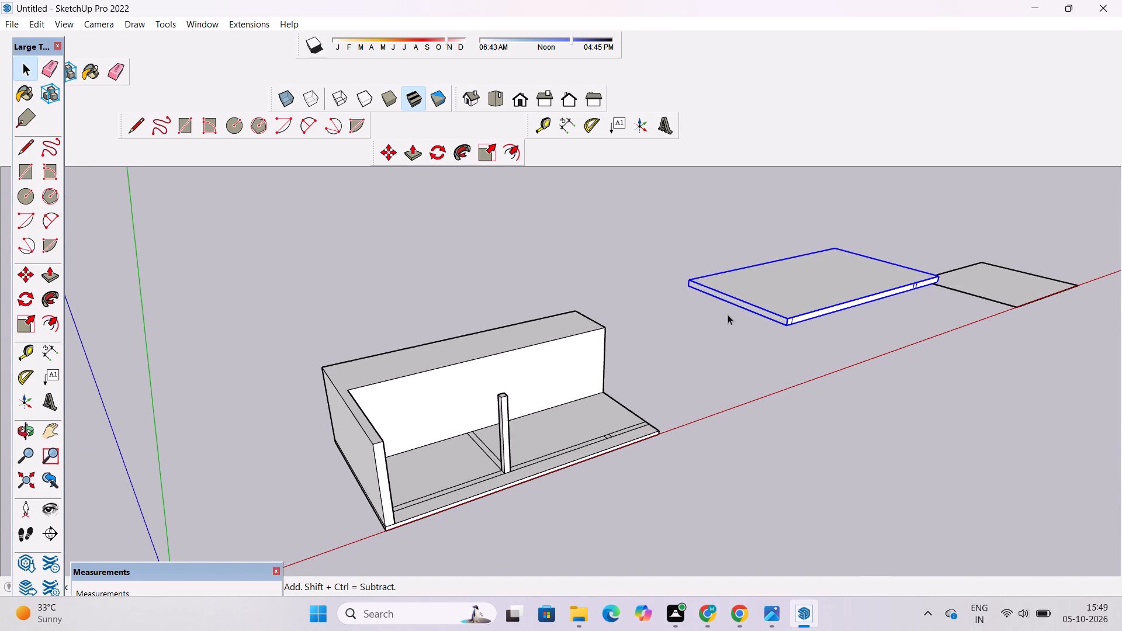
key("o")
left_click_drag(771, 434, 864, 464)
scroll(602, 265, "up", 5)
key("m")
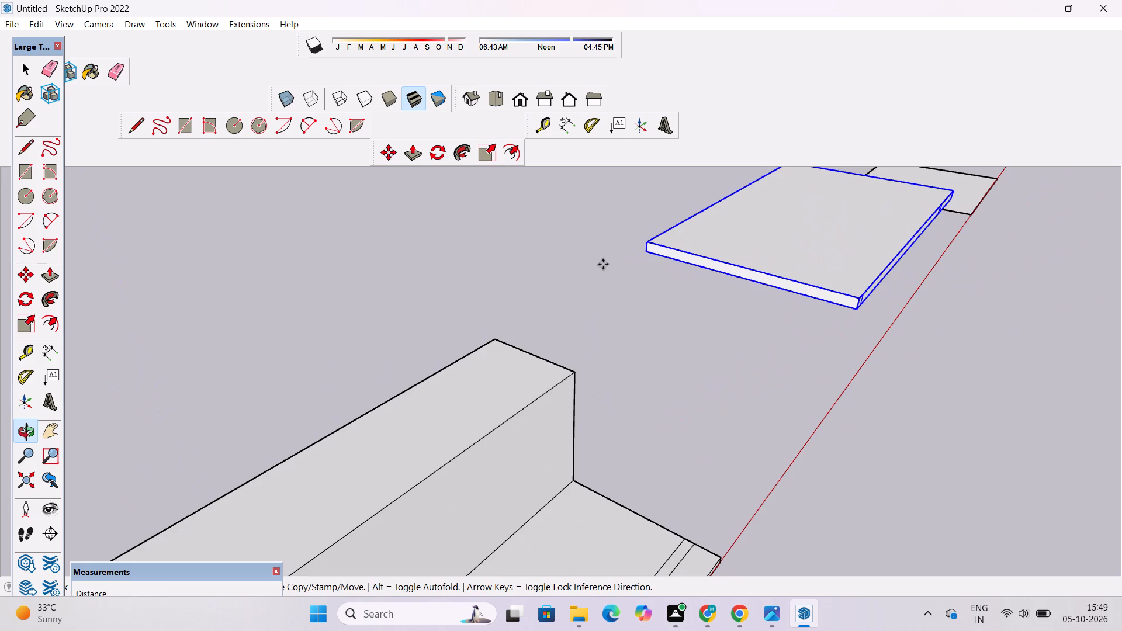
scroll(603, 264, "up", 3)
double_click(662, 244)
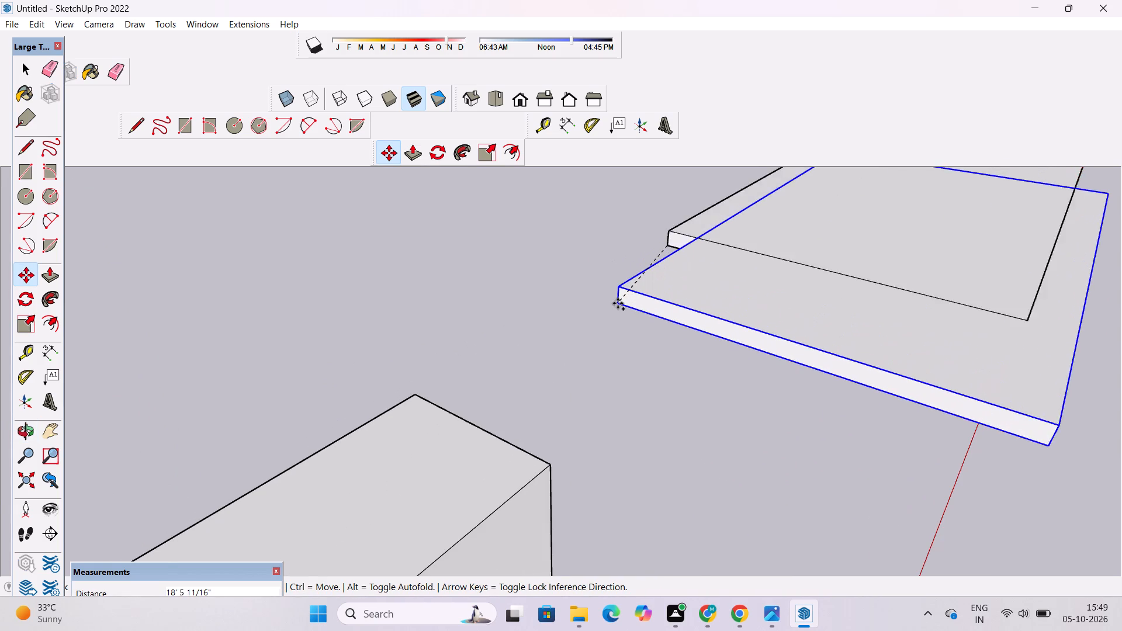
scroll(618, 303, "down", 5)
scroll(563, 327, "down", 7)
scroll(427, 390, "up", 8)
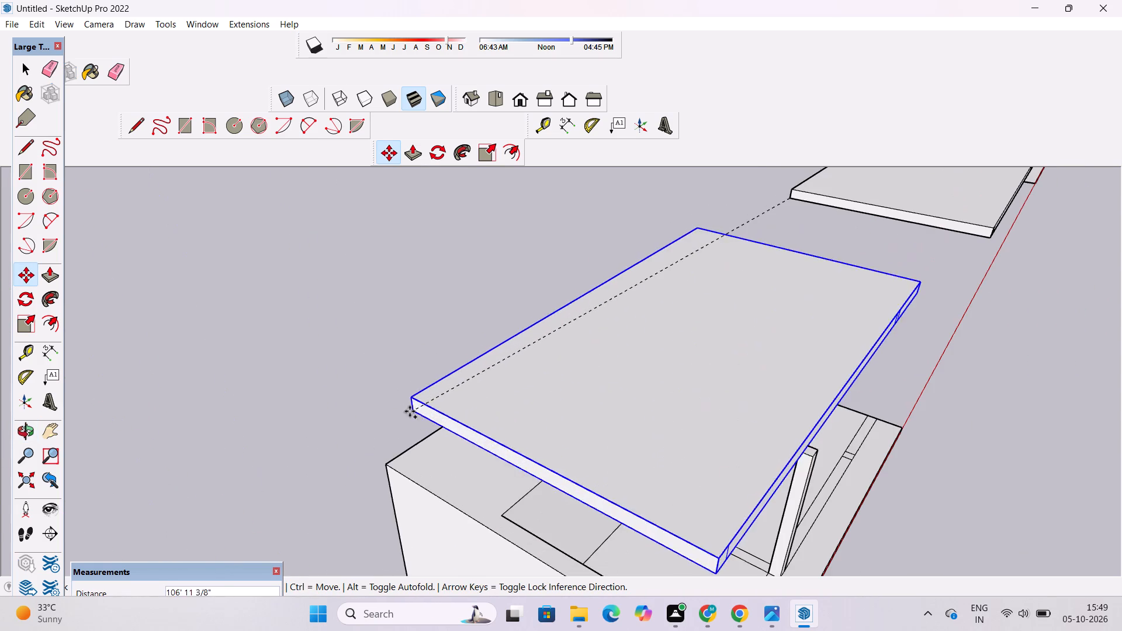
left_click(387, 463)
key("space")
Explode the copied roof slab group on top of the building.
key("o")
left_click_drag(559, 450, 310, 210)
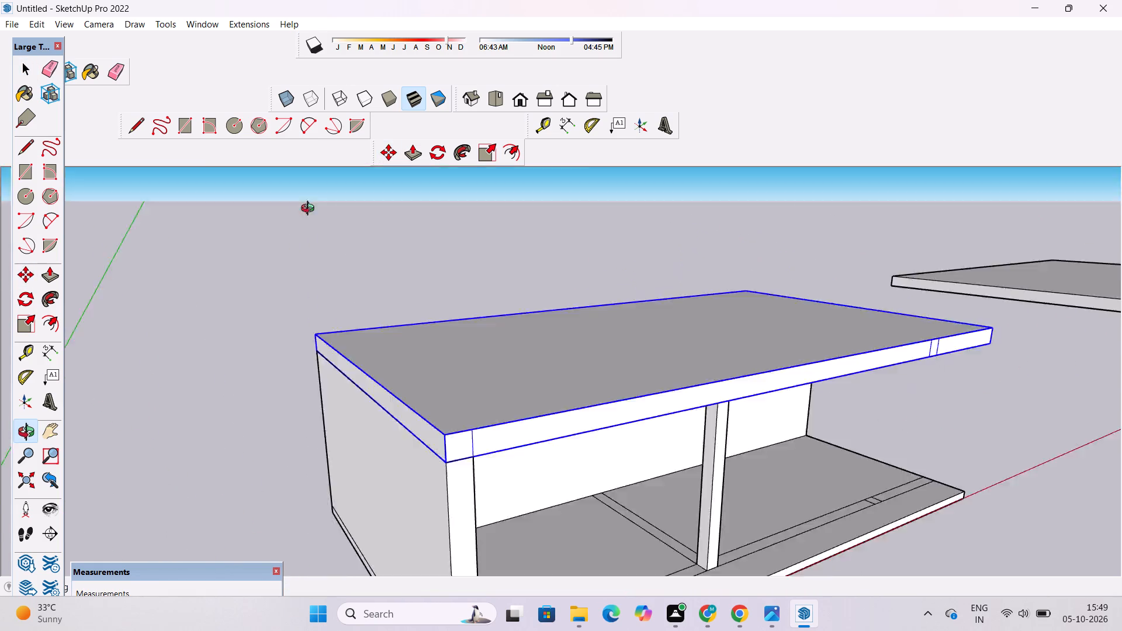
left_click_drag(310, 210, 240, 96)
left_click_drag(258, 154, 315, 336)
scroll(321, 275, "down", 5)
left_click_drag(360, 296, 420, 480)
scroll(399, 410, "down", 3)
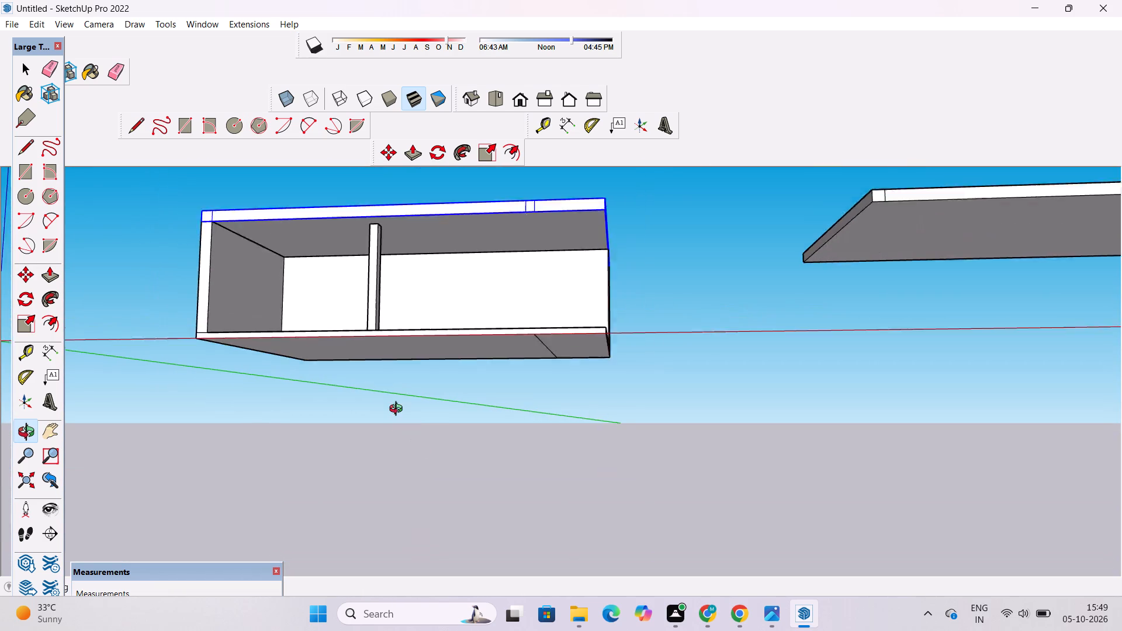
scroll(399, 410, "down", 3)
left_click_drag(397, 385, 449, 448, "shift")
scroll(338, 338, "up", 16)
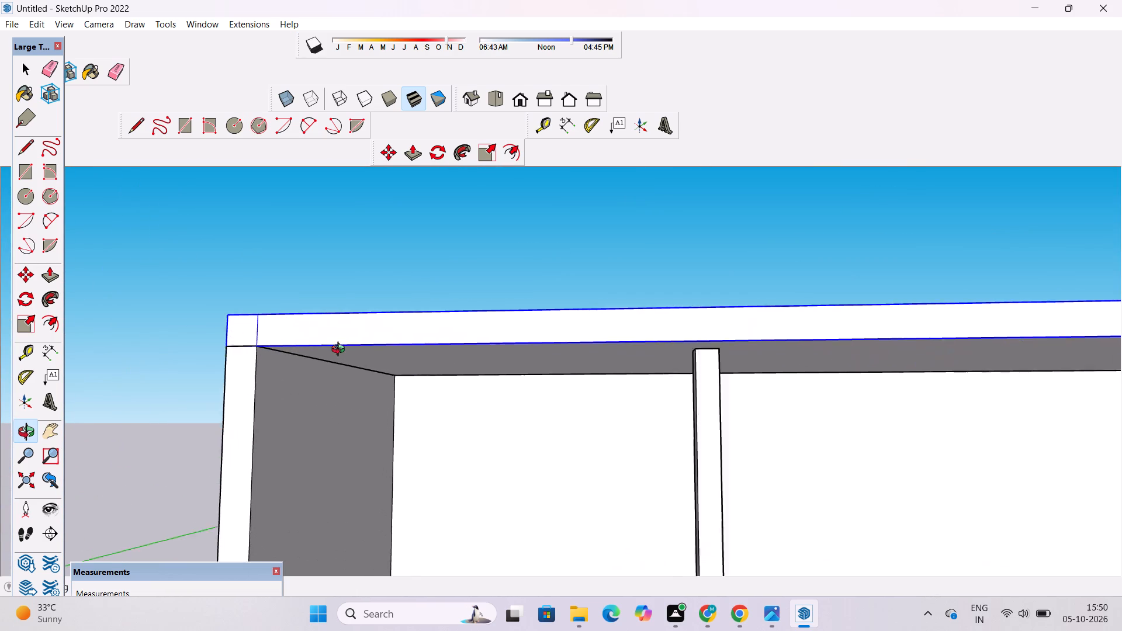
scroll(341, 351, "up", 3)
left_click_drag(372, 417, 349, 400)
key("space")
right_click(354, 292)
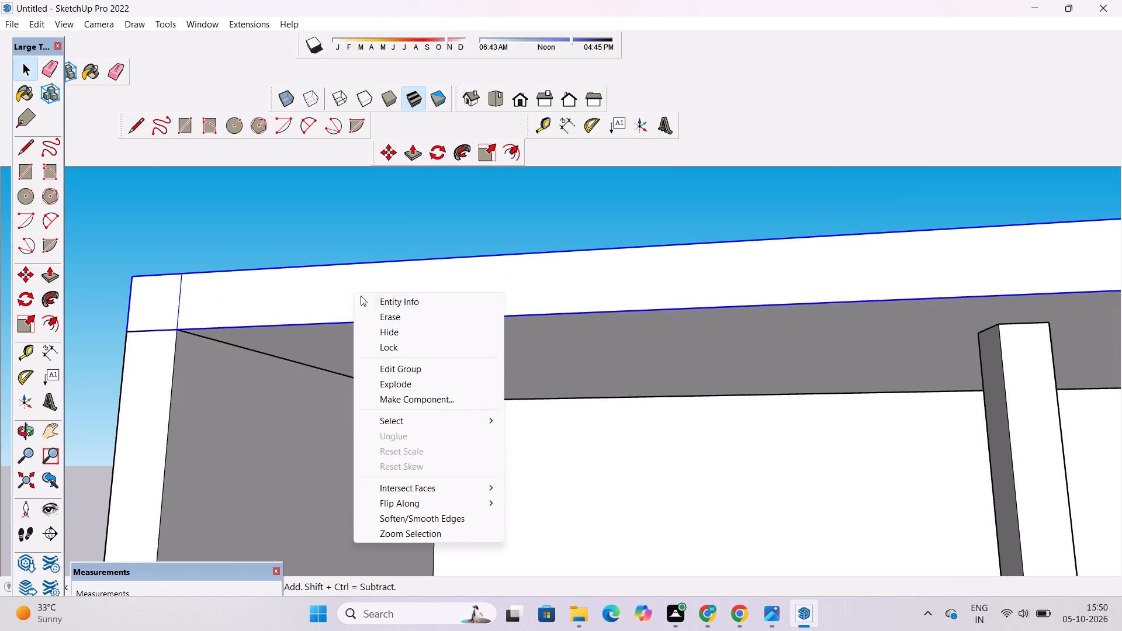
left_click(396, 384)
scroll(210, 337, "up", 2)
left_click(236, 223)
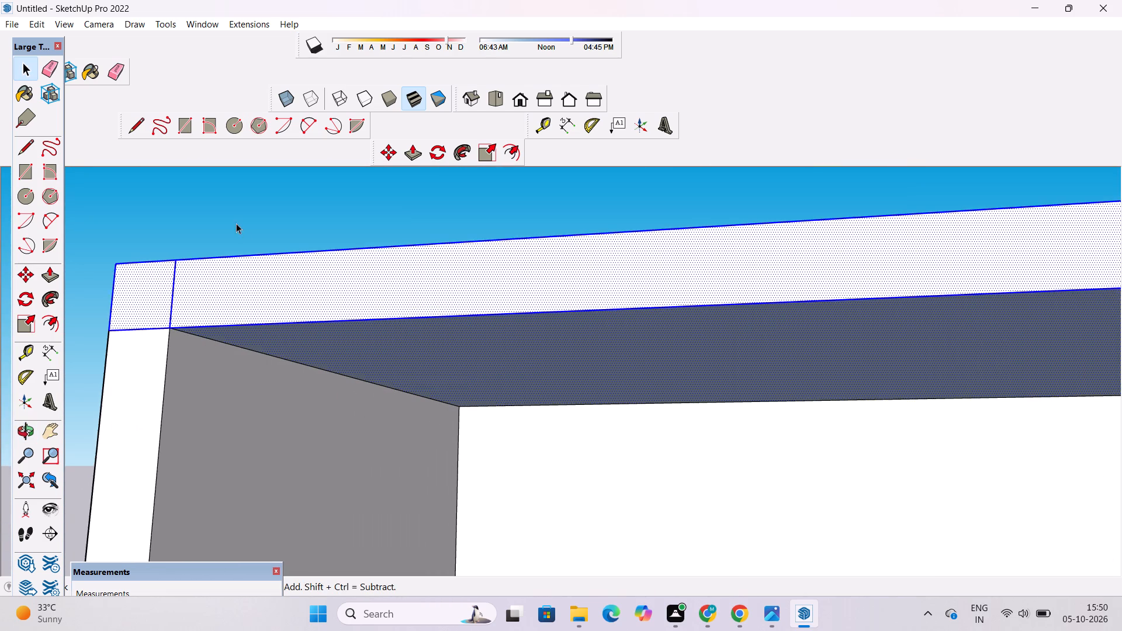
Examine the exploded roof slab's underside and how it meets the end wall, back wall and column.
key("o")
left_click_drag(393, 419, 340, 246)
scroll(295, 282, "down", 5)
left_click_drag(292, 290, 296, 300)
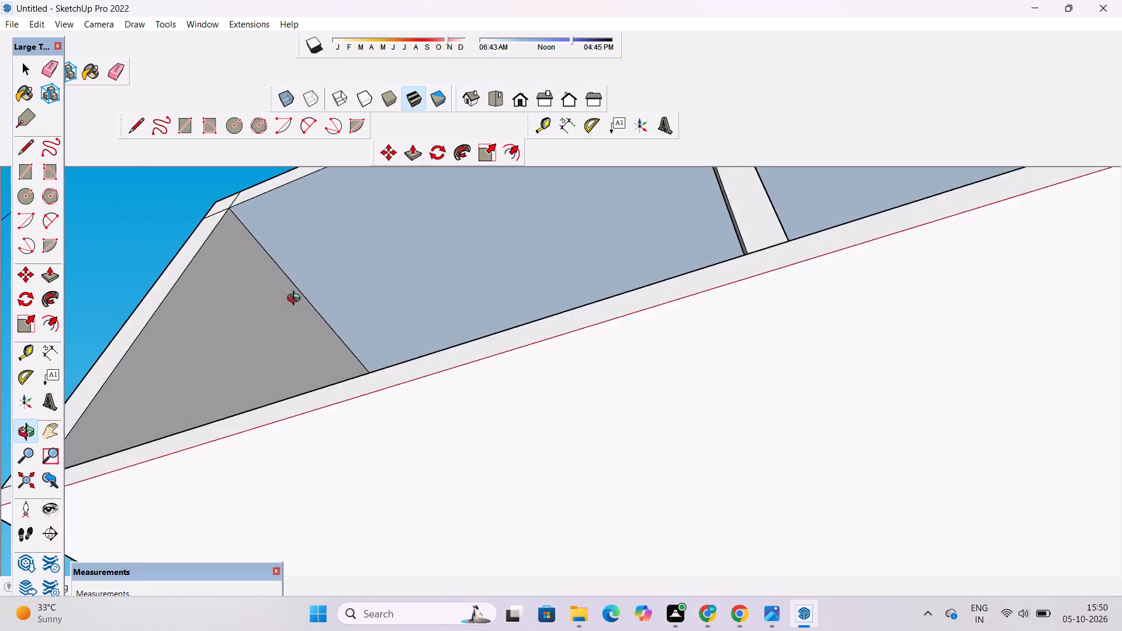
left_click_drag(296, 300, 354, 338)
scroll(355, 336, "down", 10)
left_click_drag(356, 328, 433, 484)
scroll(426, 418, "up", 2)
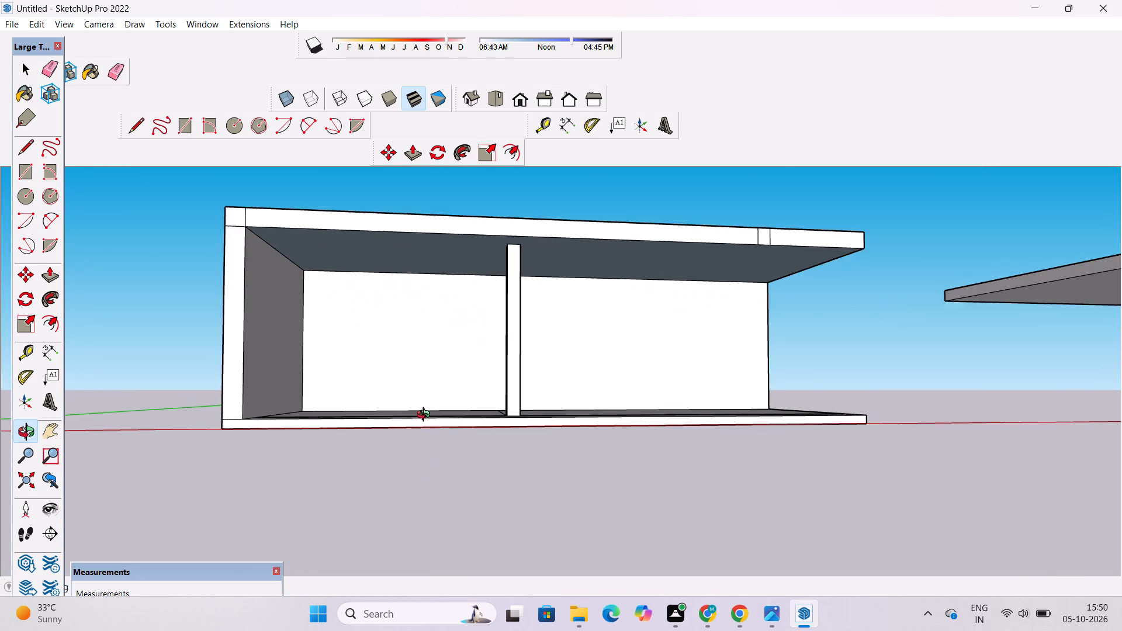
left_click_drag(425, 410, 469, 514, "shift")
left_click_drag(439, 493, 340, 332)
right_click_drag(384, 423, 367, 394)
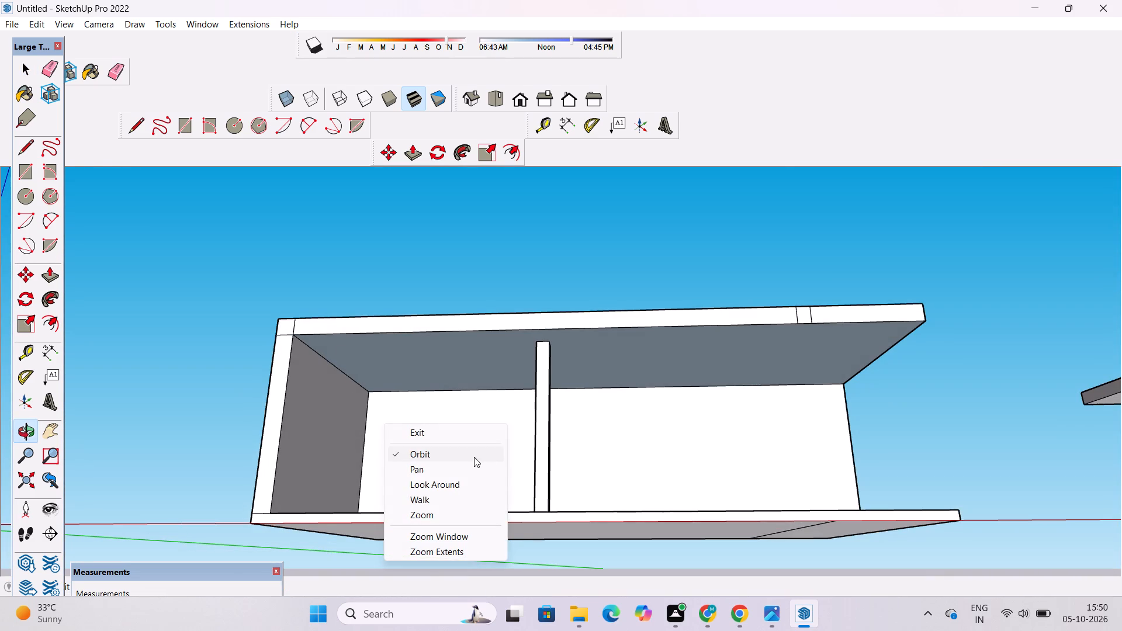
left_click(473, 457)
Trace lines on the roof's underside: about 3' along the back wall, 25' along the end wall, and about 14' along the front edge.
scroll(421, 419, "up", 5)
left_click_drag(407, 424, 393, 351)
left_click_drag(393, 351, 396, 390)
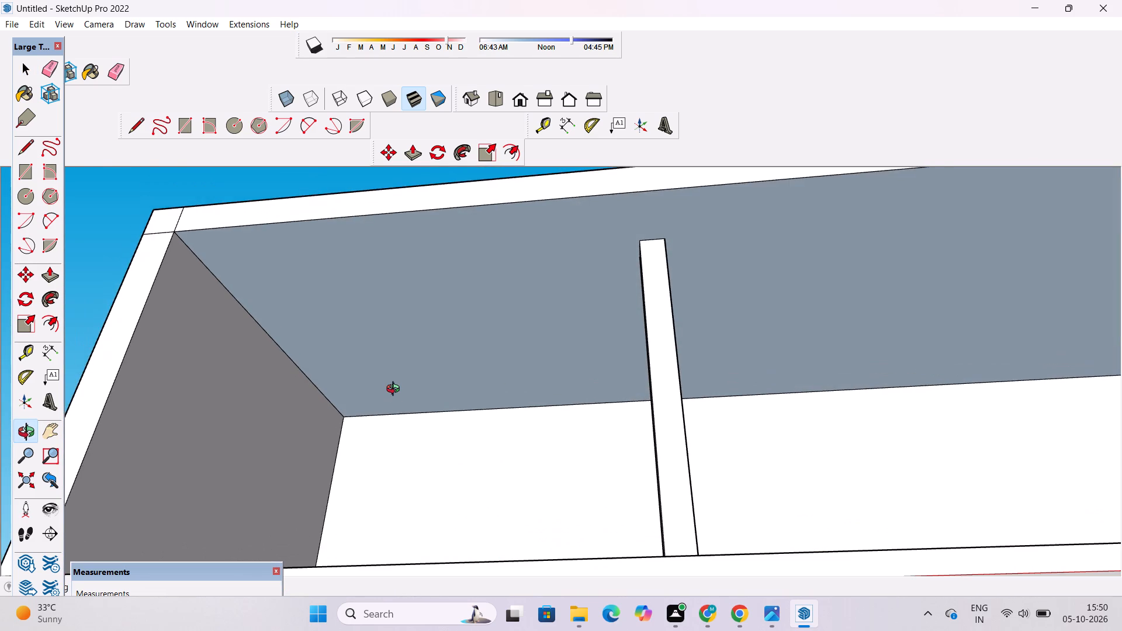
scroll(396, 390, "up", 2)
key("l")
left_click(335, 424)
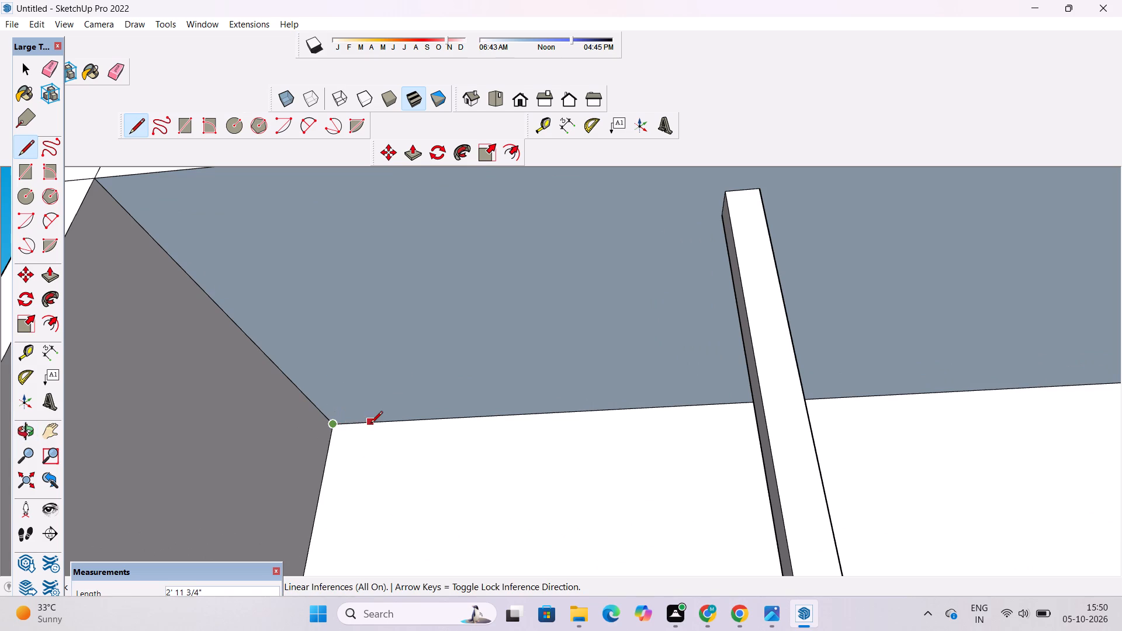
left_click(370, 424)
scroll(331, 413, "down", 4)
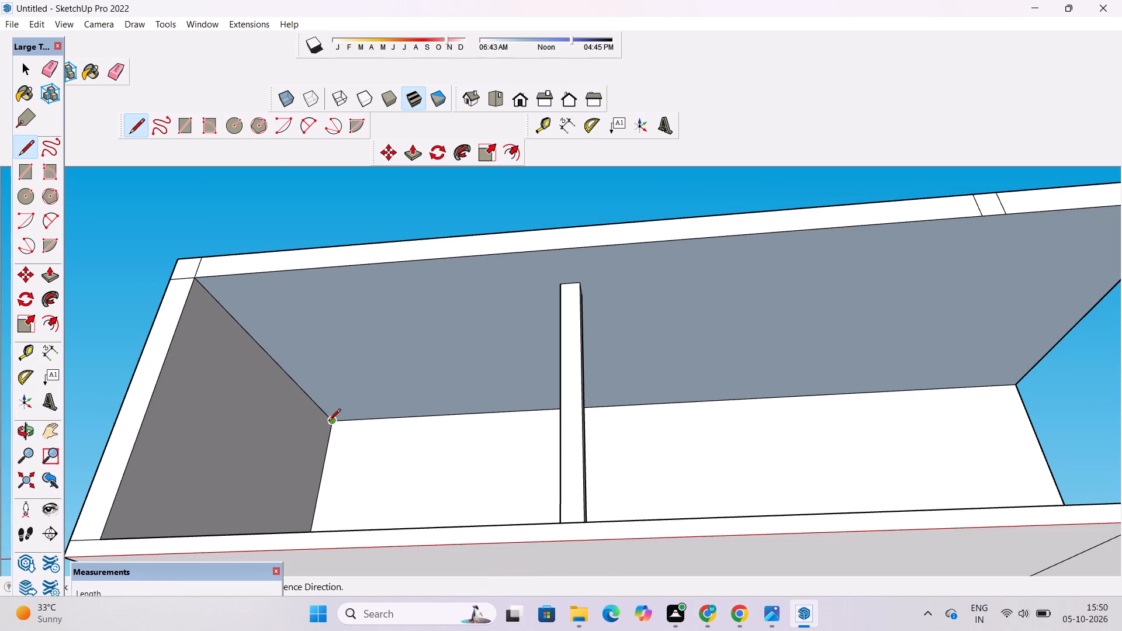
left_click(328, 422)
left_click(189, 281)
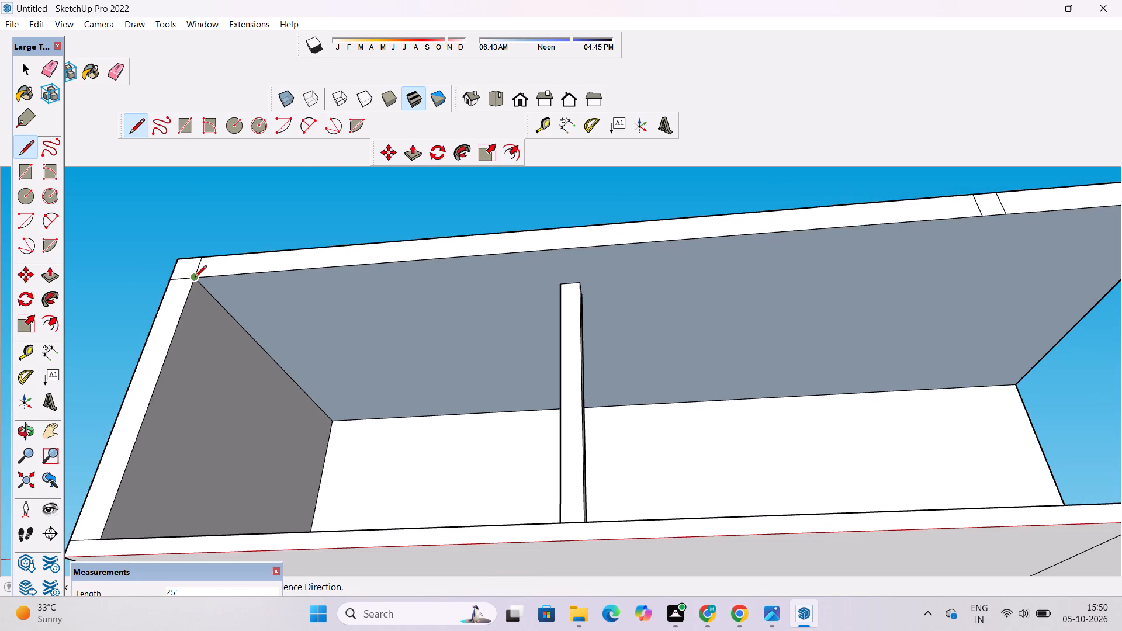
left_click(195, 278)
left_click(374, 265)
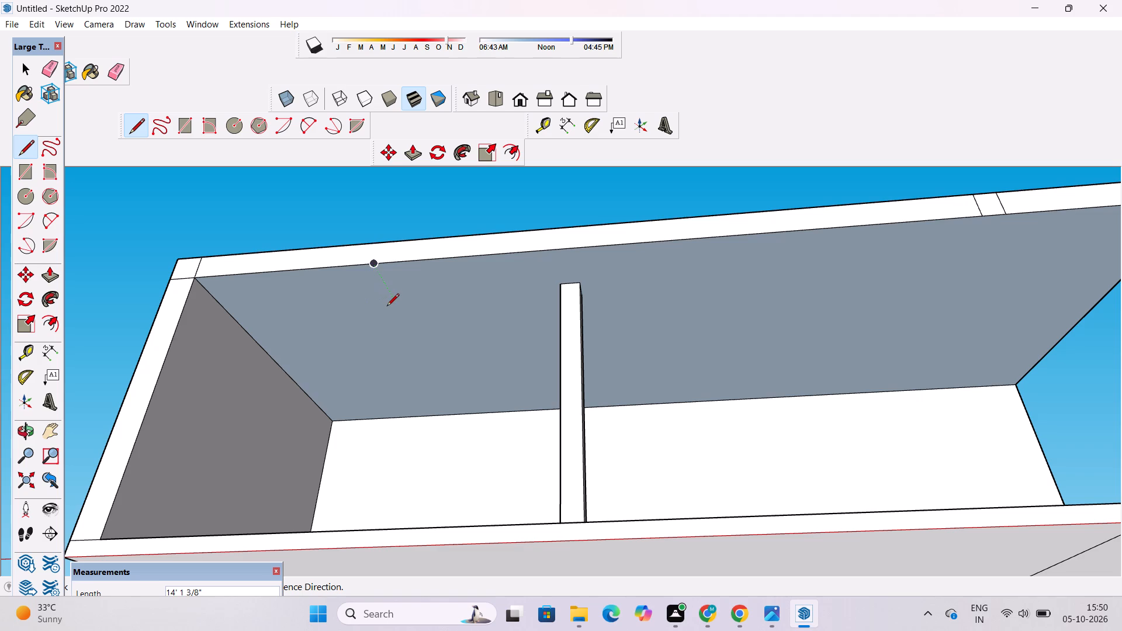
scroll(387, 307, "down", 5)
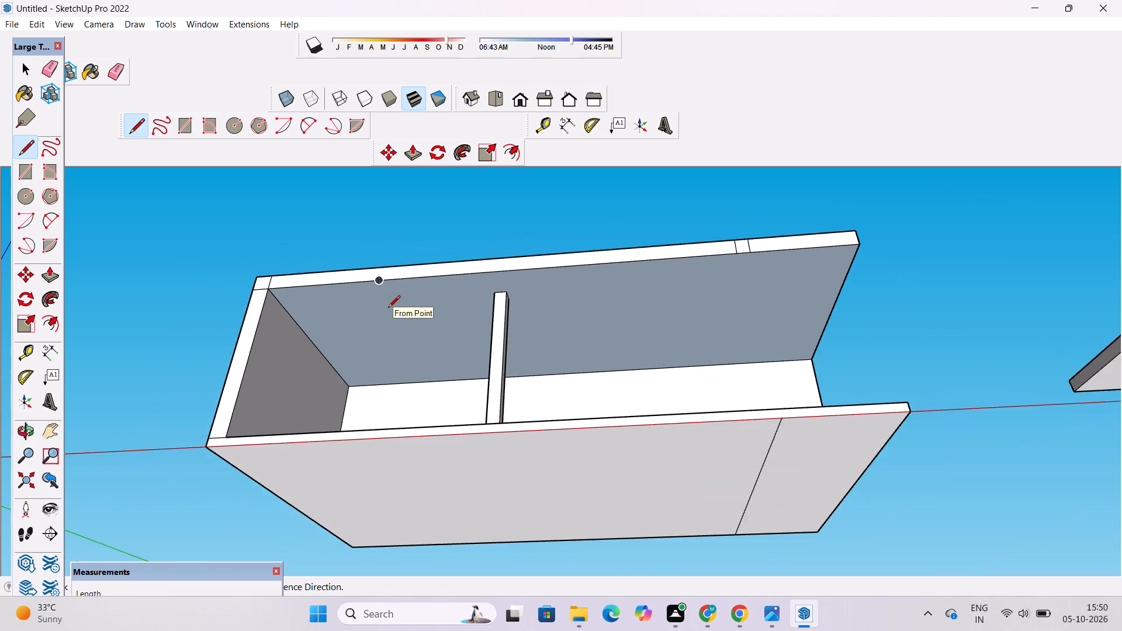
scroll(388, 311, "up", 5)
key("space")
Erase the leftover vertical edges near both ends of the roof slab's front face.
key("o")
left_click_drag(371, 297, 380, 318)
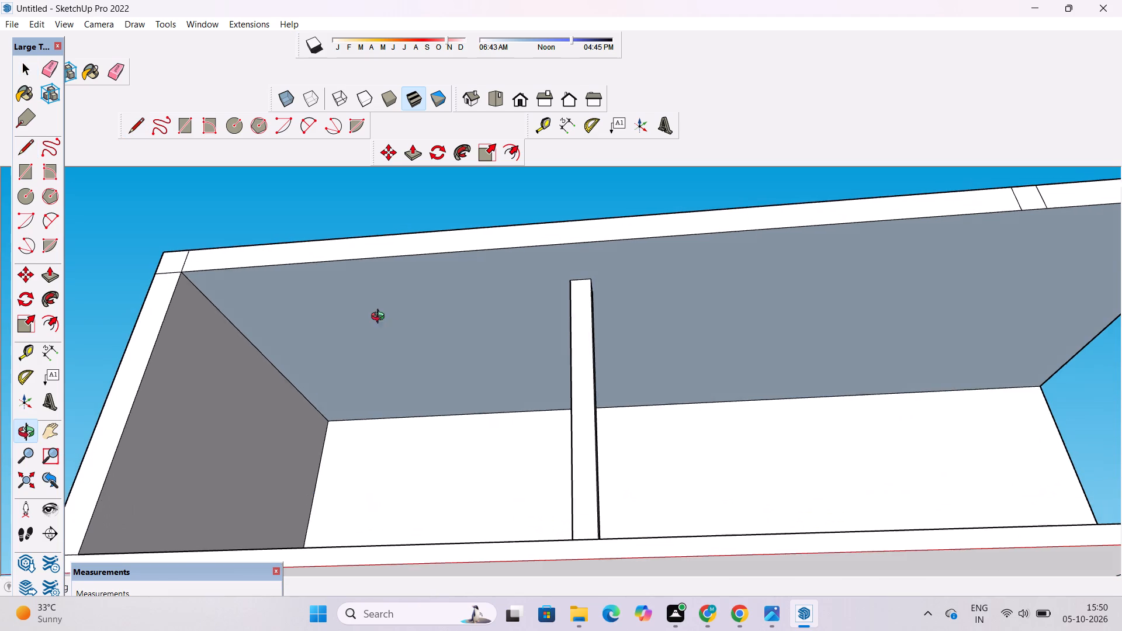
left_click_drag(380, 318, 395, 362)
scroll(390, 349, "down", 5)
left_click_drag(398, 347, 677, 364)
left_click_drag(708, 355, 714, 353)
left_click_drag(714, 353, 584, 438)
scroll(680, 380, "up", 3)
left_click_drag(701, 372, 671, 382)
left_click_drag(669, 382, 585, 400)
left_click_drag(584, 400, 591, 370)
key("e")
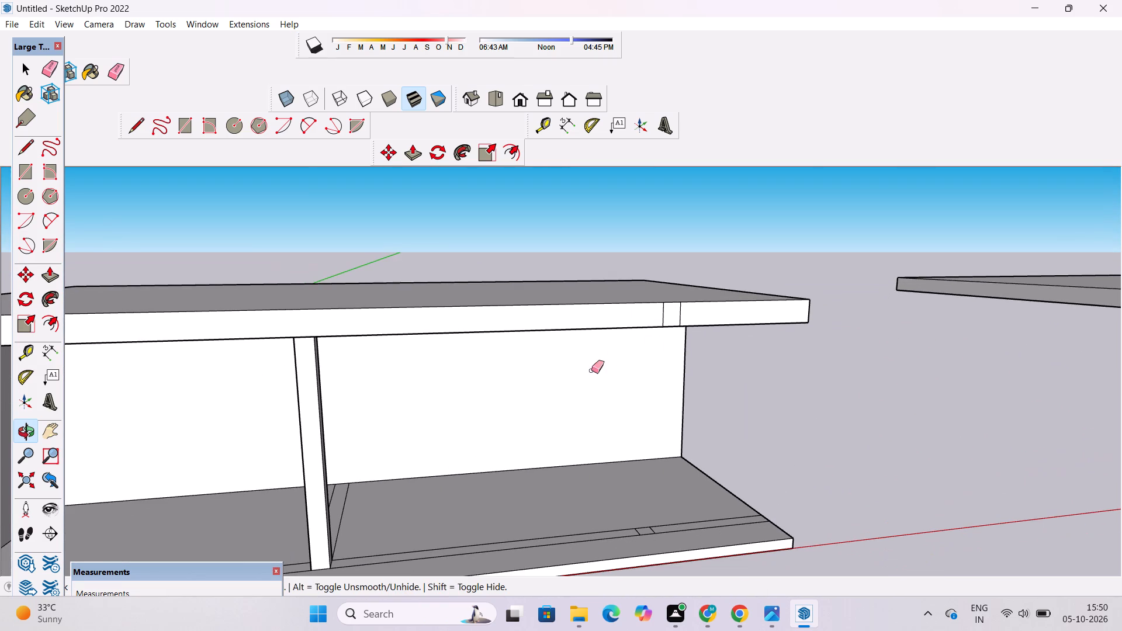
left_click_drag(687, 314, 654, 318)
left_click(654, 318)
scroll(692, 341, "down", 6)
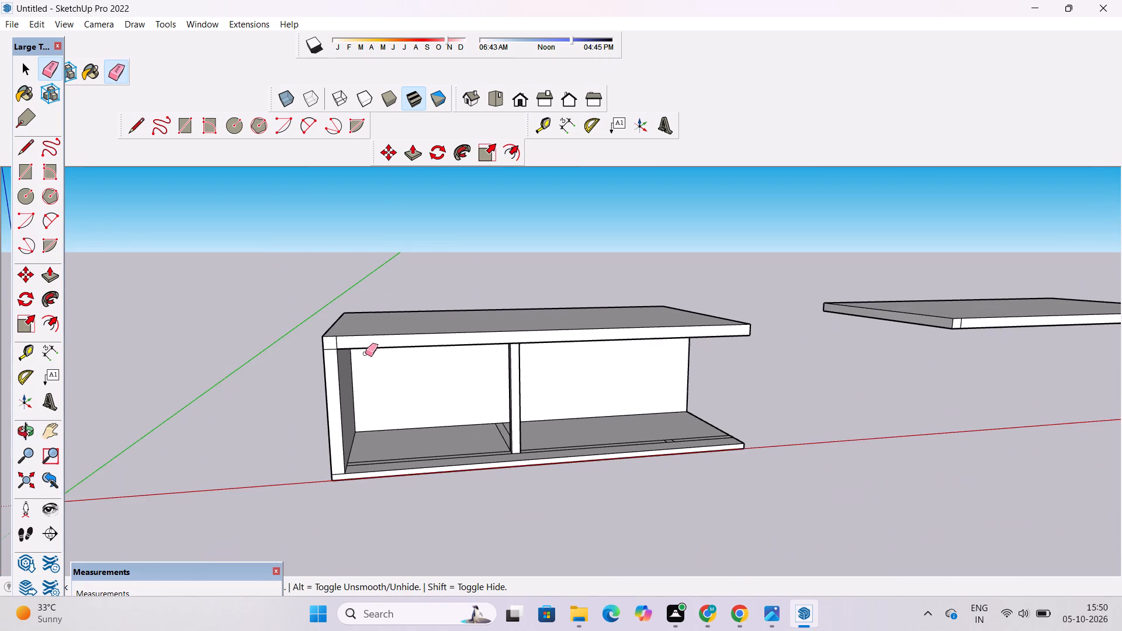
scroll(362, 324, "up", 9)
left_click(393, 346)
Erase the horizontal seams between the roof slab and the end wall on its outer side and front faces.
key("o")
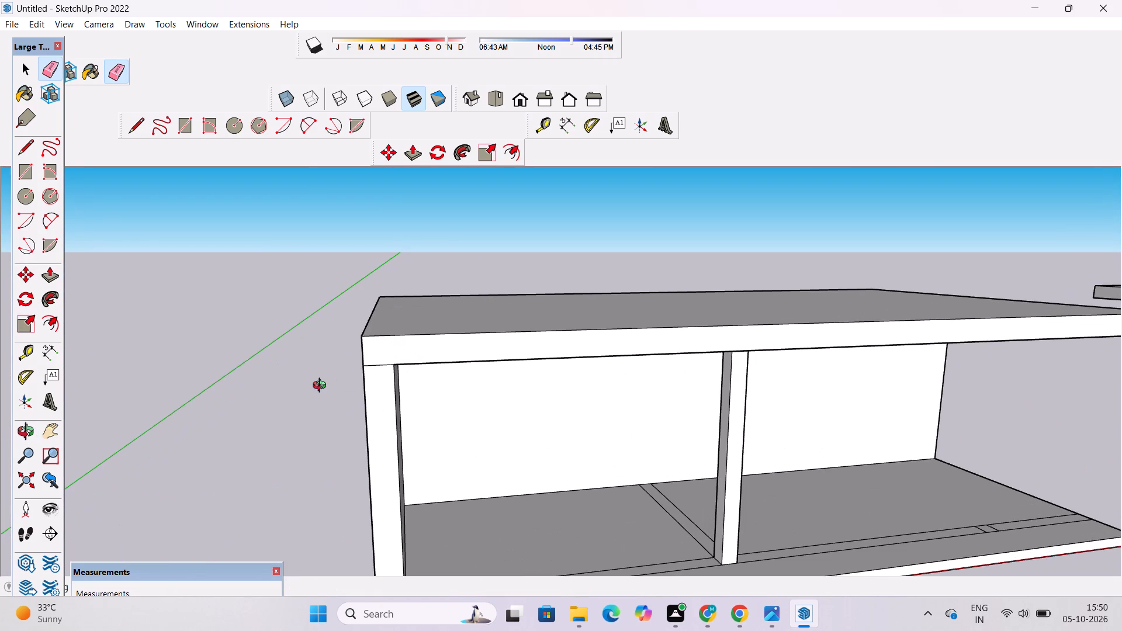
scroll(322, 387, "down", 8)
left_click_drag(656, 379, 545, 277)
left_click_drag(280, 334, 392, 447)
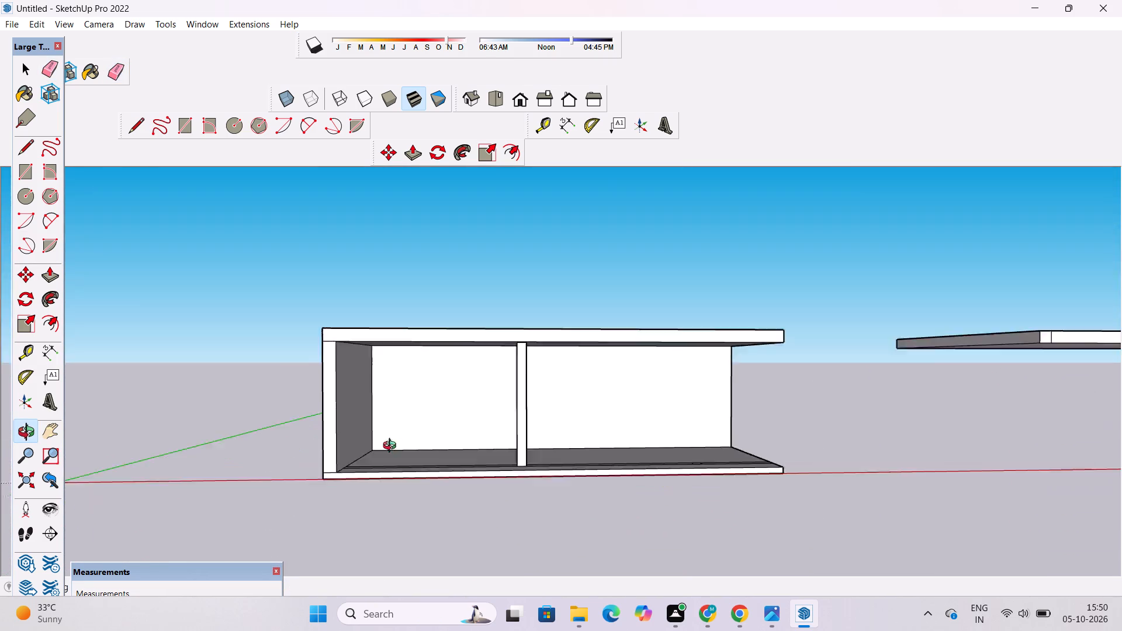
left_click_drag(392, 447, 399, 455)
scroll(352, 389, "up", 8)
left_click_drag(219, 403, 347, 403)
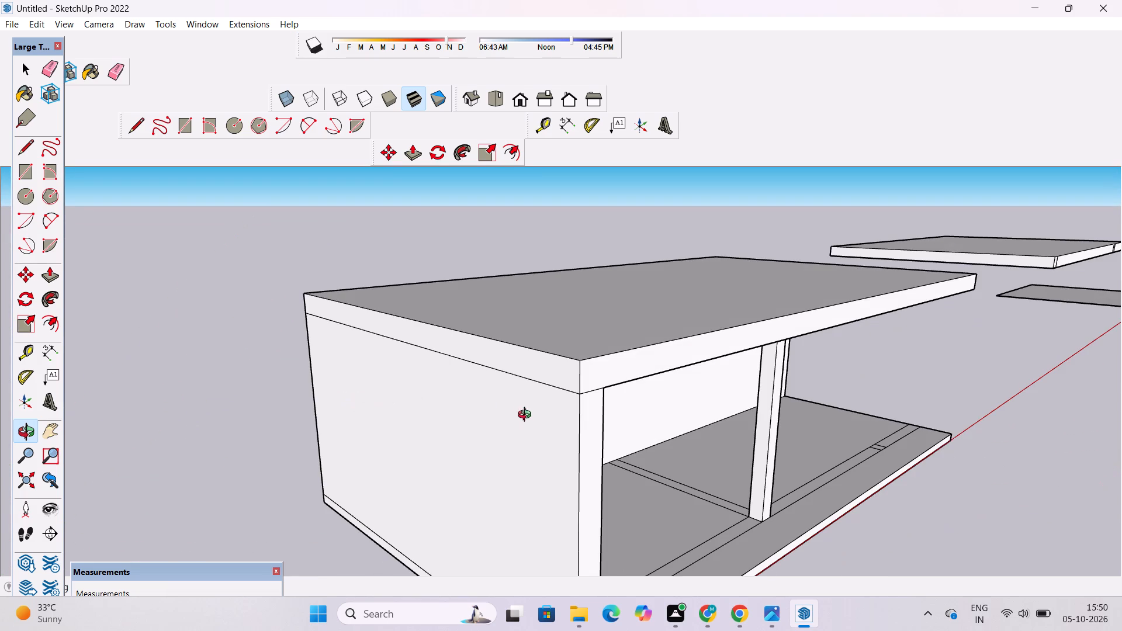
left_click_drag(529, 418, 408, 435)
scroll(441, 426, "up", 3)
left_click_drag(363, 422, 374, 471, "shift")
left_click_drag(240, 450, 323, 375)
key("e")
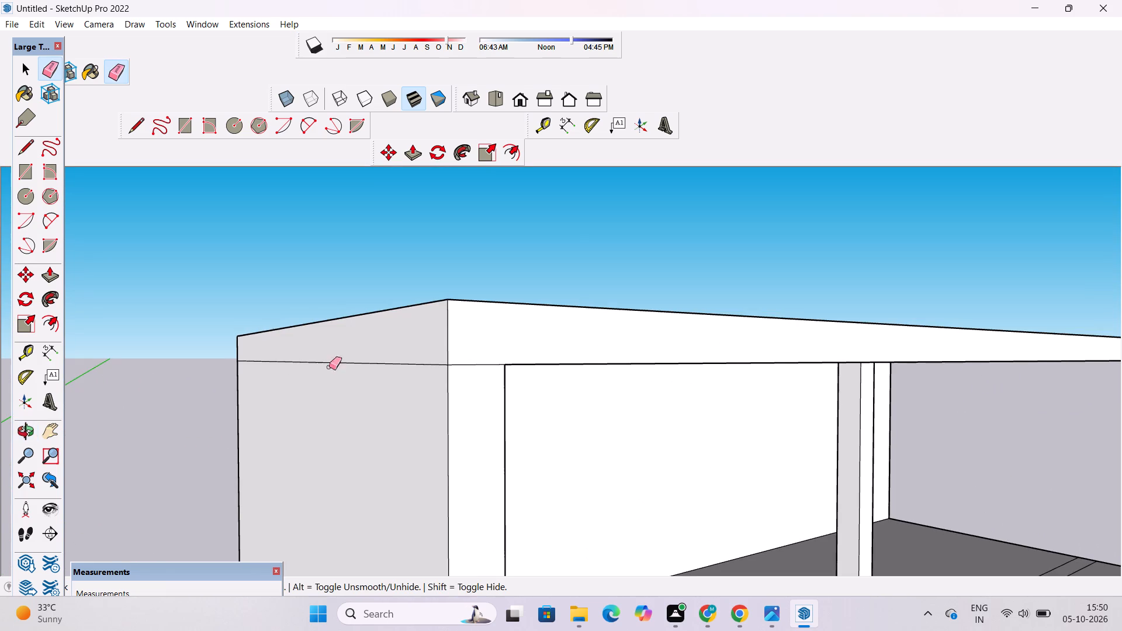
scroll(418, 399, "down", 4)
left_click_drag(397, 359, 399, 381)
left_click_drag(449, 367, 449, 376)
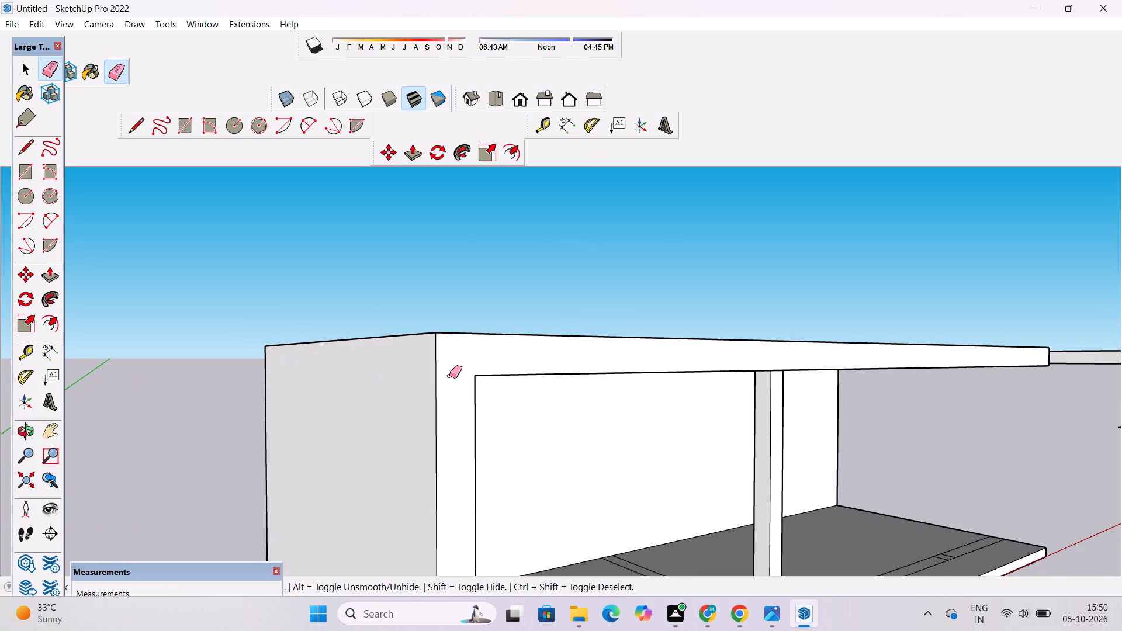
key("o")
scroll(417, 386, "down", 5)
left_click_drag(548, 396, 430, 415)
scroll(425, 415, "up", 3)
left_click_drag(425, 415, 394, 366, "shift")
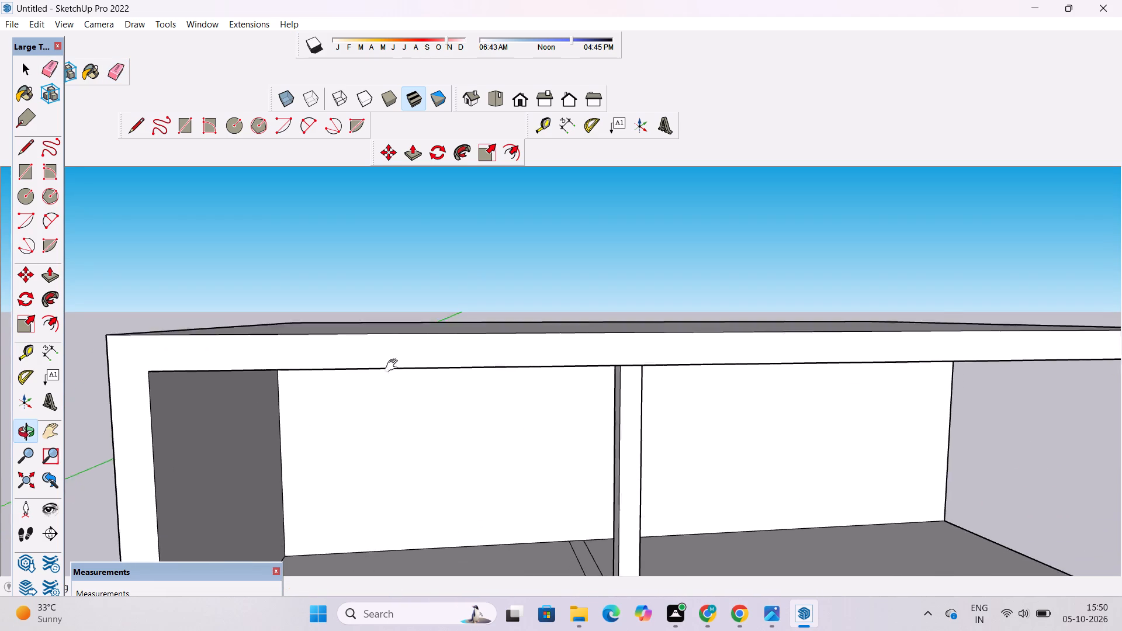
Examine the roofed ground floor beside the spare slab and loose floor face, both from a distance and up close at the front.
left_click_drag(394, 366, 387, 348, "shift")
left_click_drag(394, 371, 396, 386)
scroll(397, 381, "down", 6)
left_click_drag(408, 407, 408, 389, "shift")
scroll(408, 389, "up", 1)
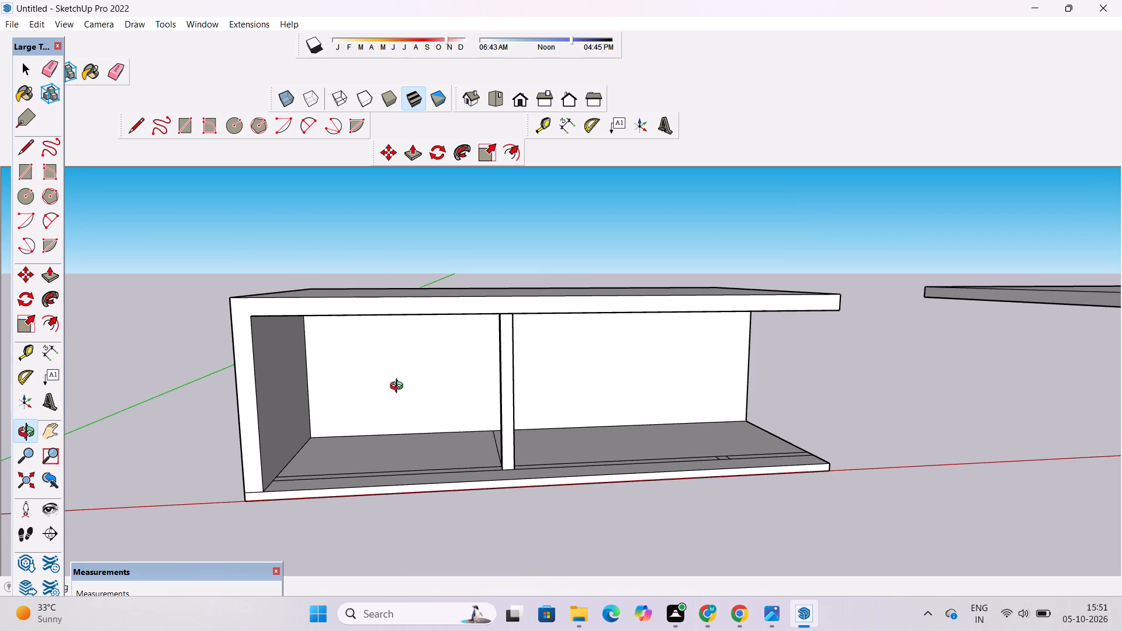
scroll(399, 387, "down", 2)
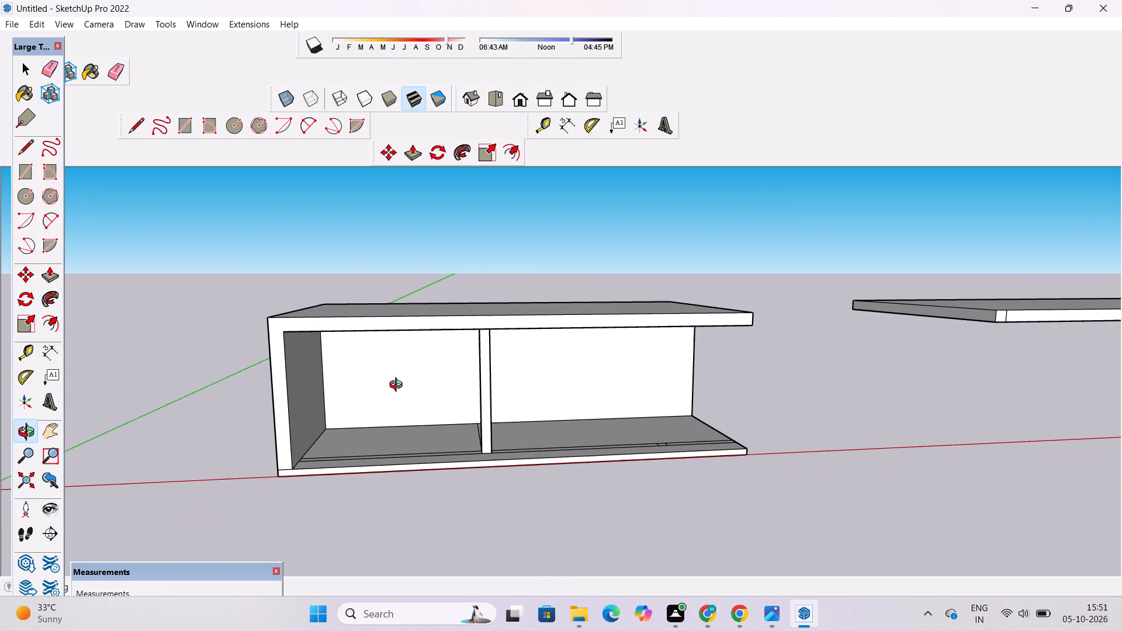
scroll(399, 386, "down", 3)
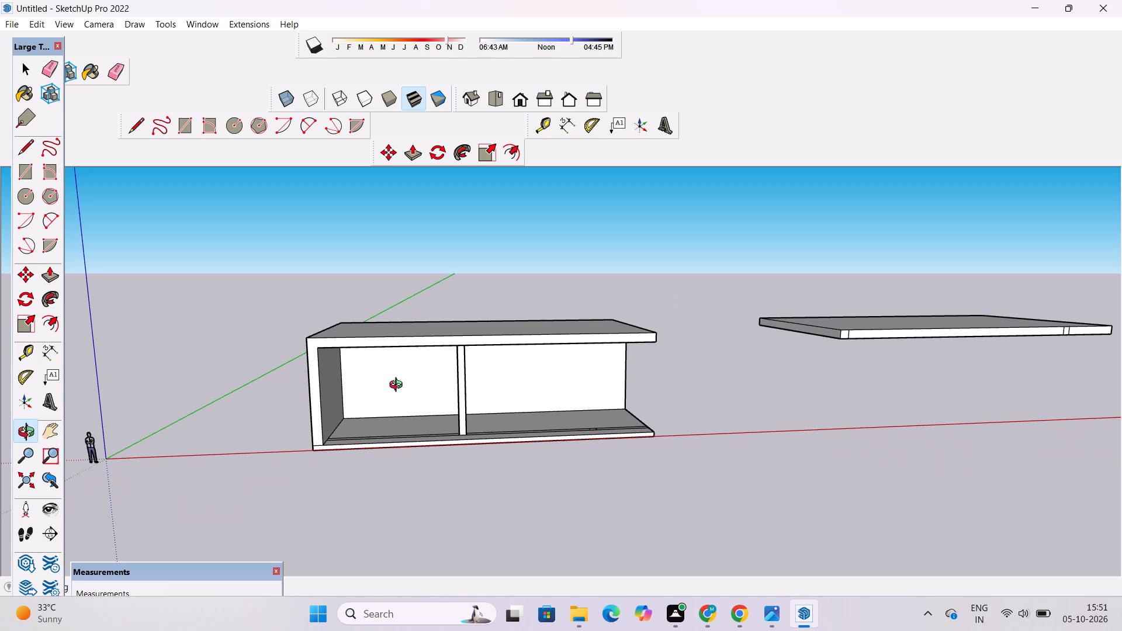
scroll(399, 386, "down", 2)
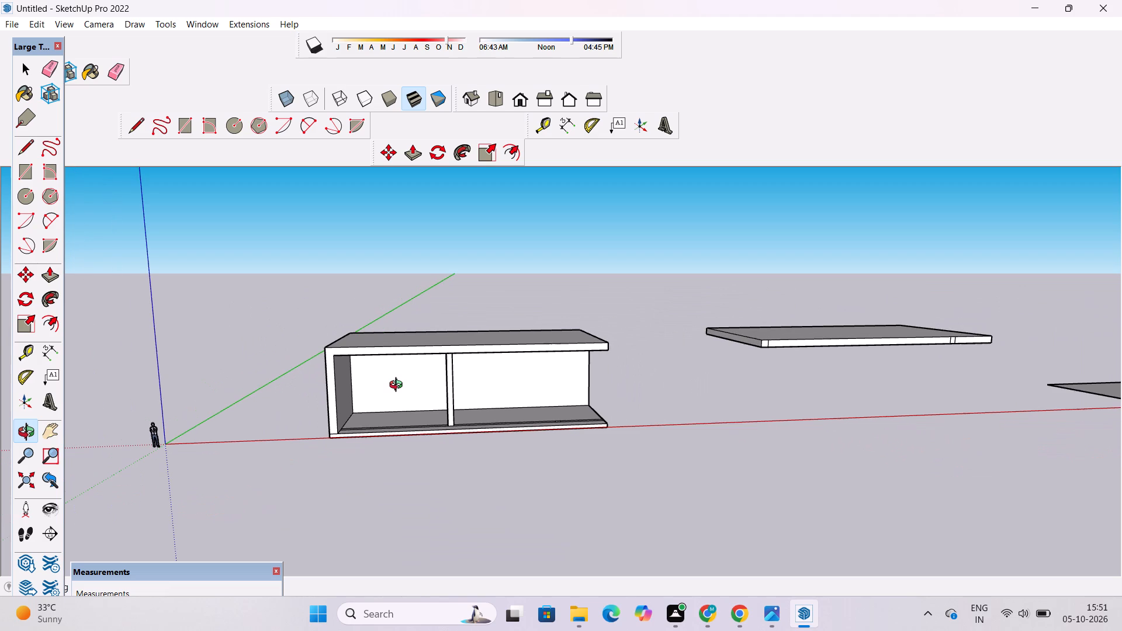
scroll(399, 386, "up", 1)
scroll(399, 386, "down", 8)
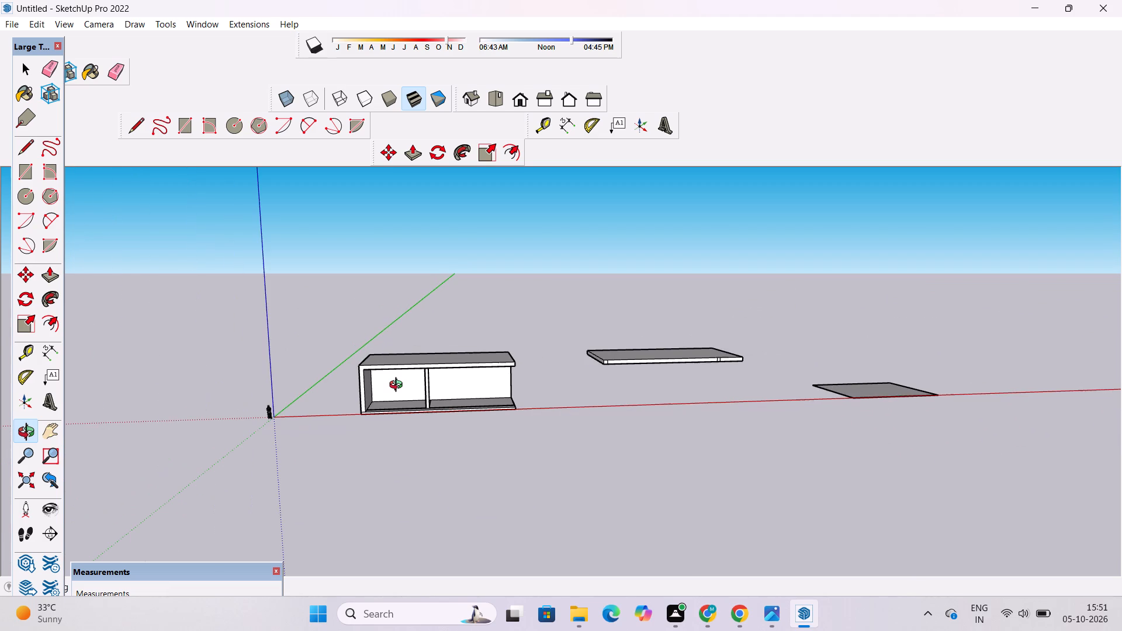
scroll(399, 386, "down", 1)
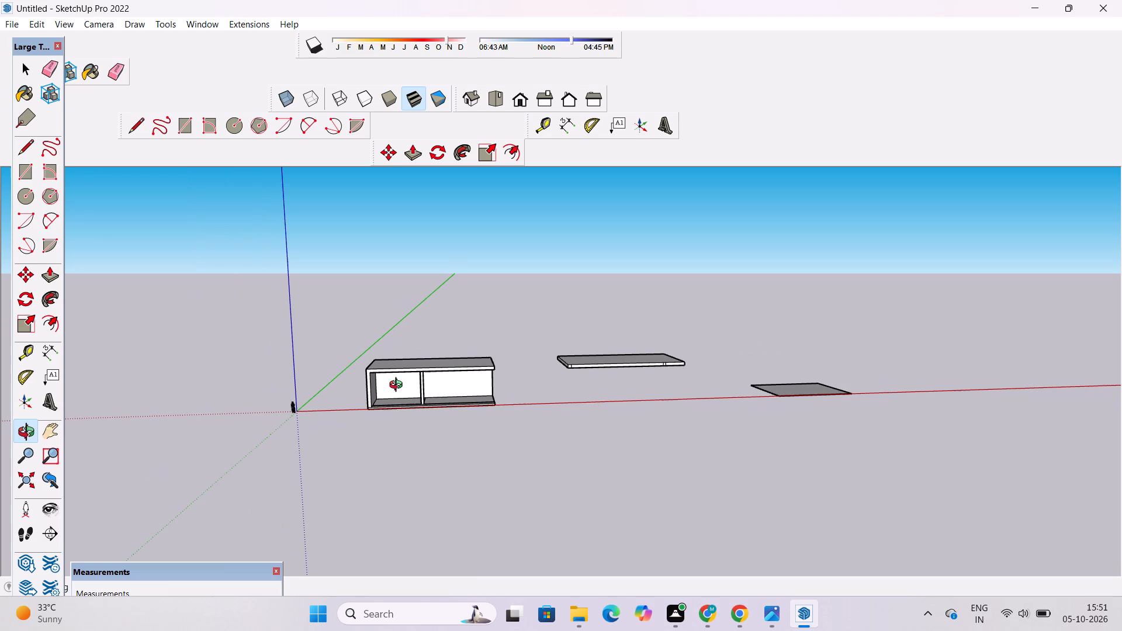
scroll(399, 386, "down", 3)
scroll(399, 386, "up", 1)
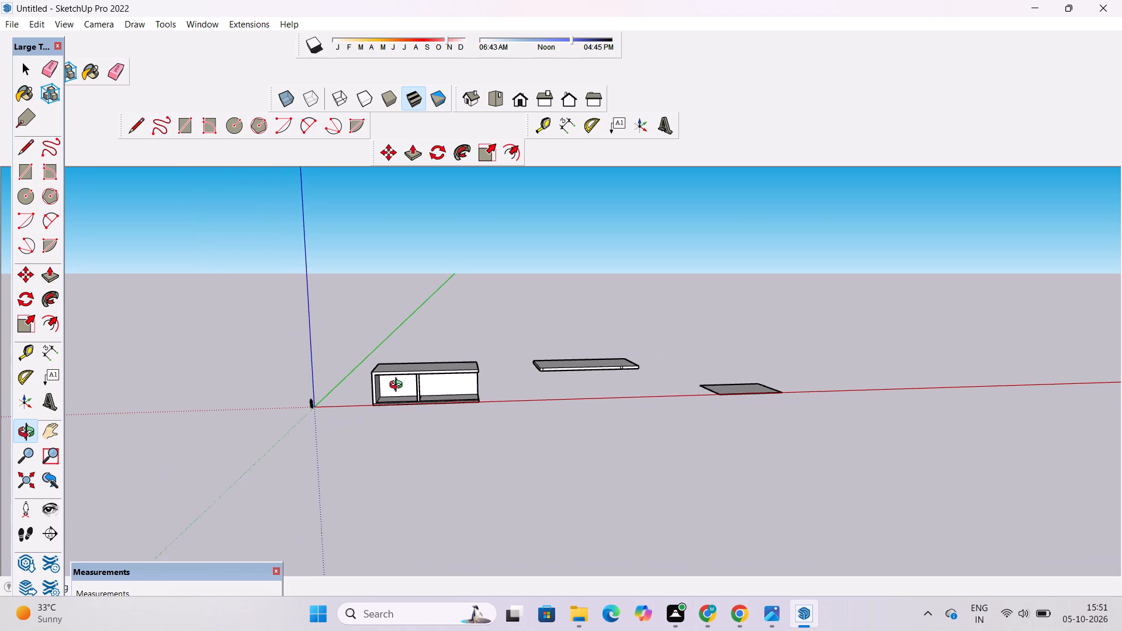
scroll(399, 386, "up", 2)
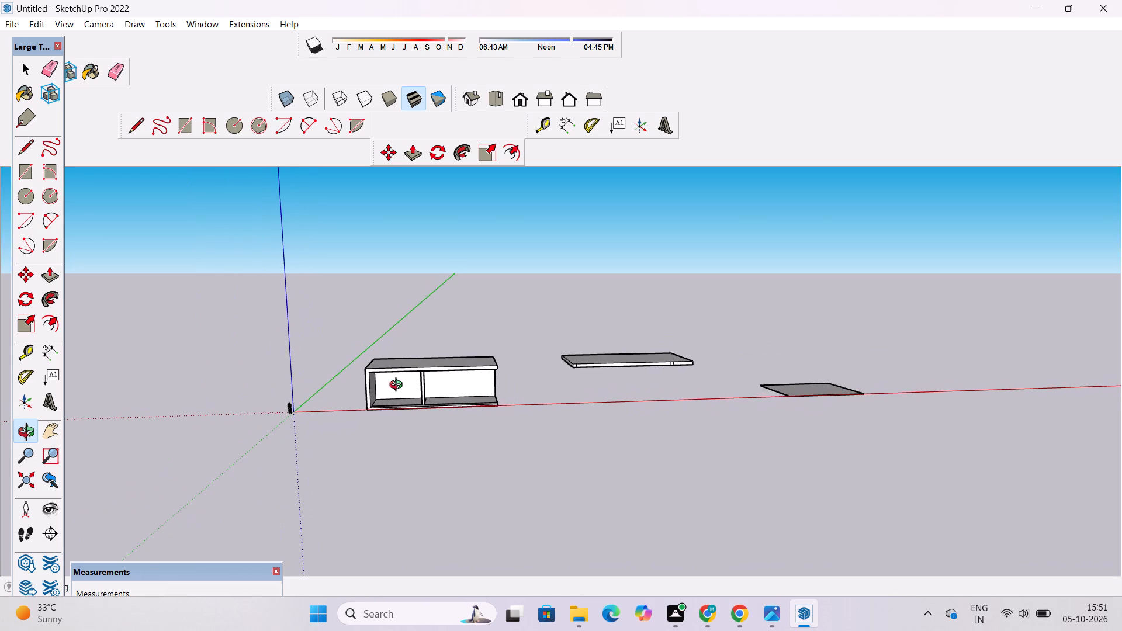
scroll(399, 386, "down", 2)
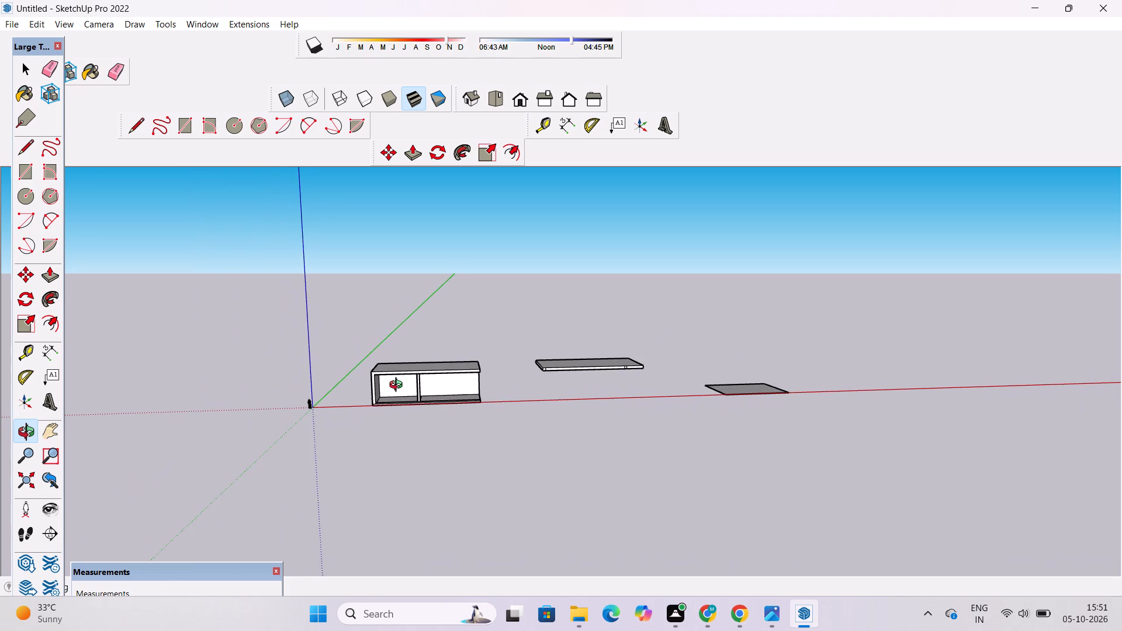
left_click_drag(399, 385, 361, 495)
scroll(411, 370, "up", 3)
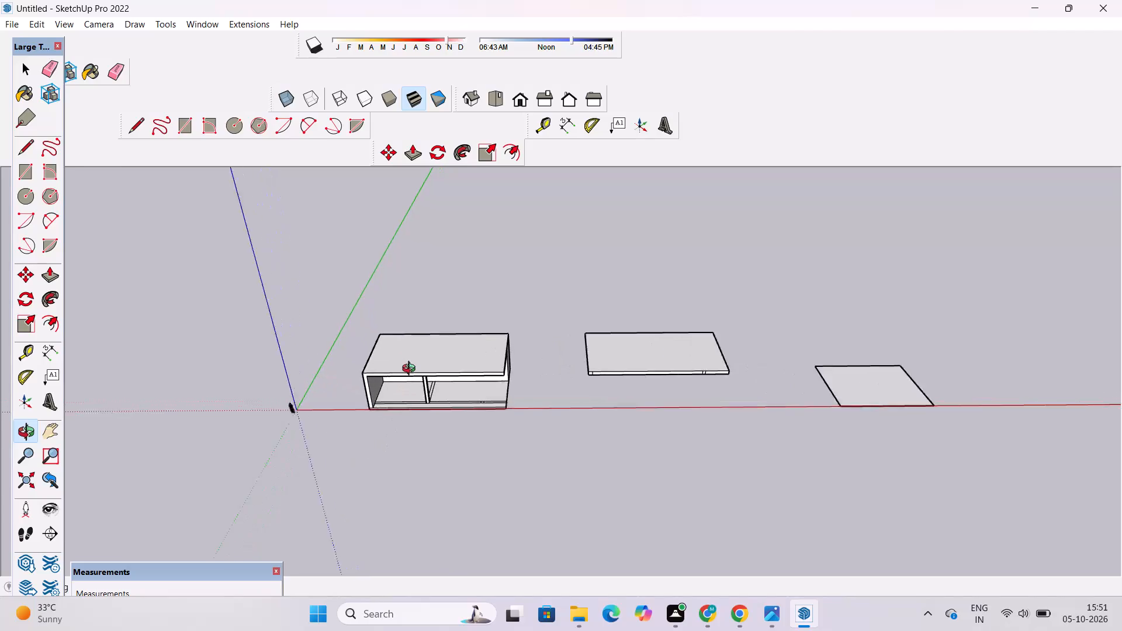
scroll(411, 370, "up", 1)
scroll(411, 370, "down", 3)
left_click_drag(411, 370, 443, 400, "shift")
left_click_drag(427, 397, 465, 412)
scroll(465, 412, "up", 2)
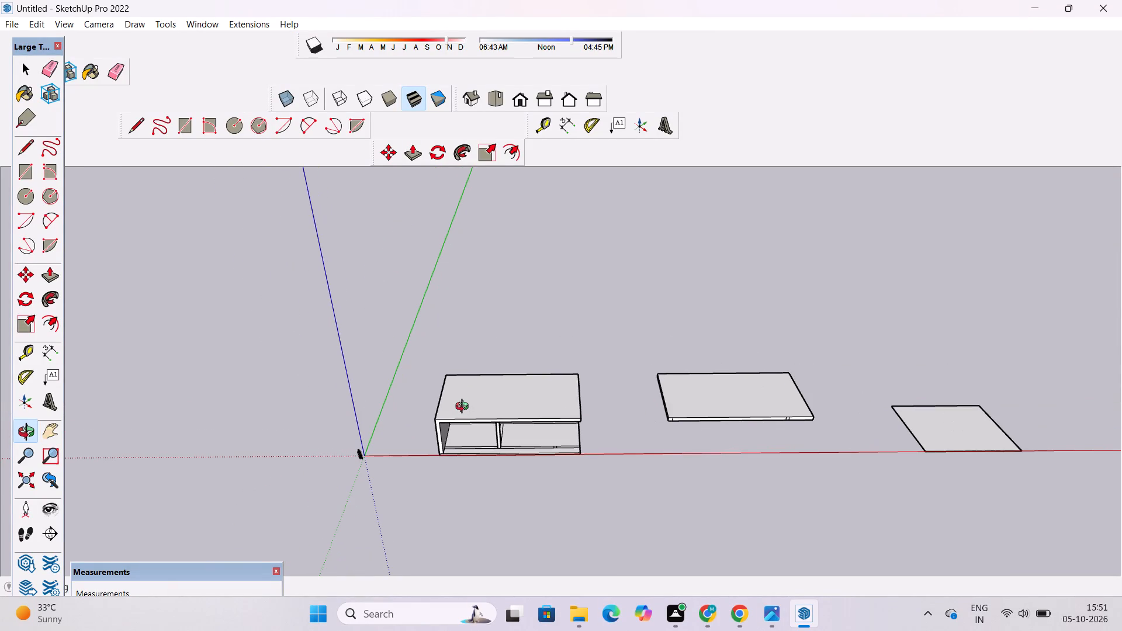
scroll(465, 408, "down", 5)
left_click_drag(453, 413, 456, 427)
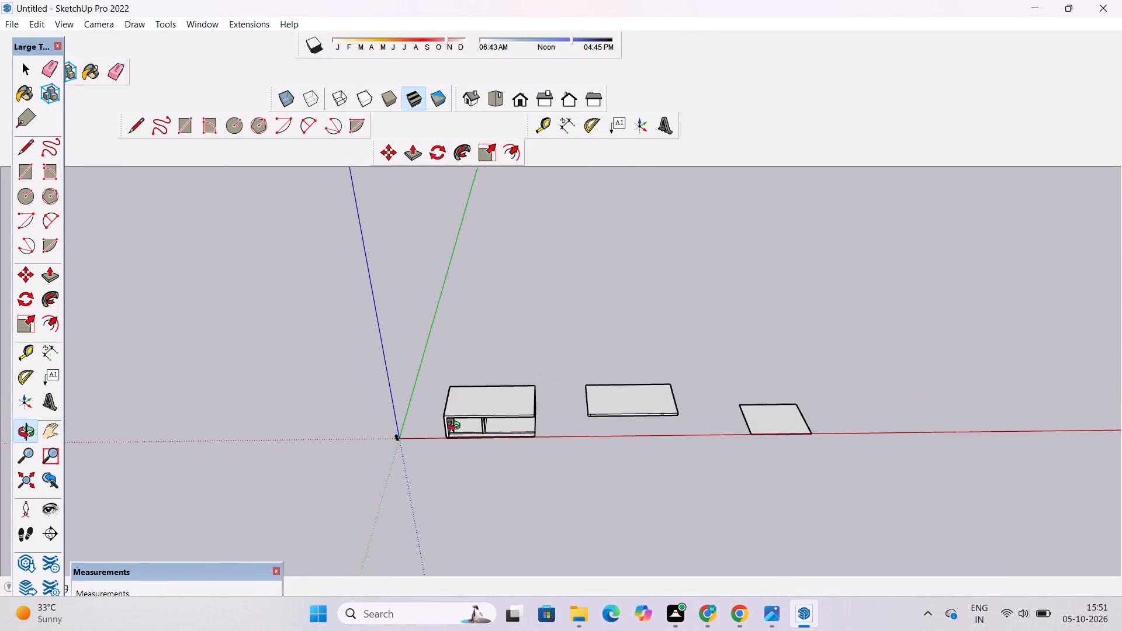
left_click_drag(456, 427, 459, 435)
left_click_drag(459, 435, 460, 317)
scroll(473, 409, "up", 8)
left_click_drag(479, 431, 420, 423, "shift")
left_click_drag(420, 427, 416, 331)
scroll(427, 396, "up", 5)
left_click_drag(430, 412, 435, 433, "shift")
left_click_drag(435, 438, 444, 350)
left_click_drag(451, 368, 465, 447)
scroll(434, 375, "down", 4)
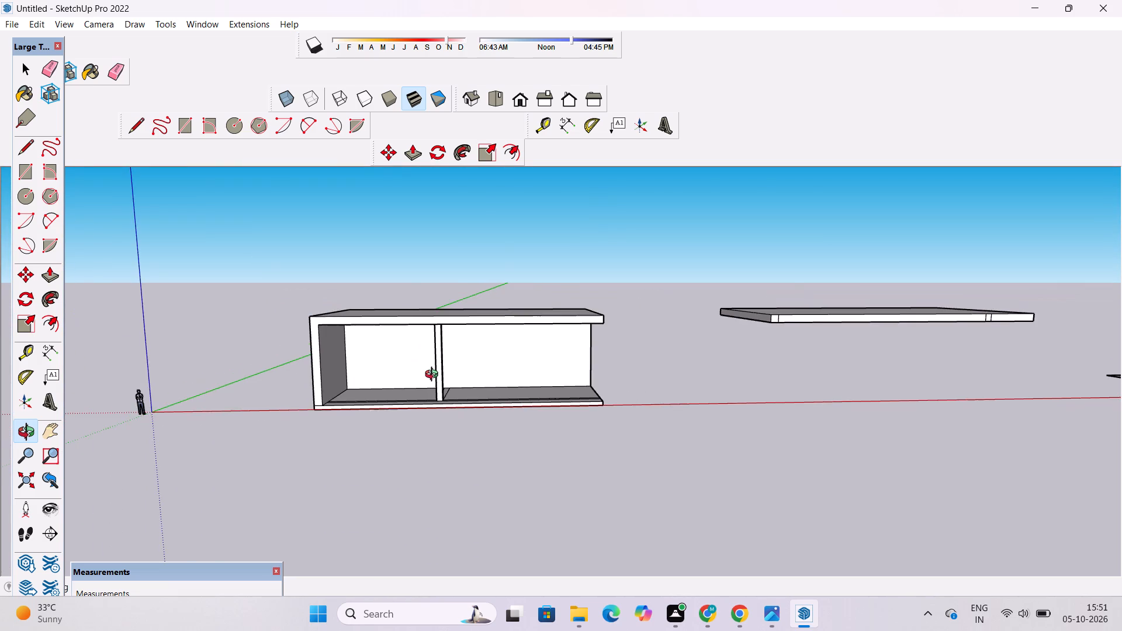
left_click_drag(432, 365, 438, 387)
scroll(364, 342, "up", 10)
left_click_drag(333, 356, 355, 357, "shift")
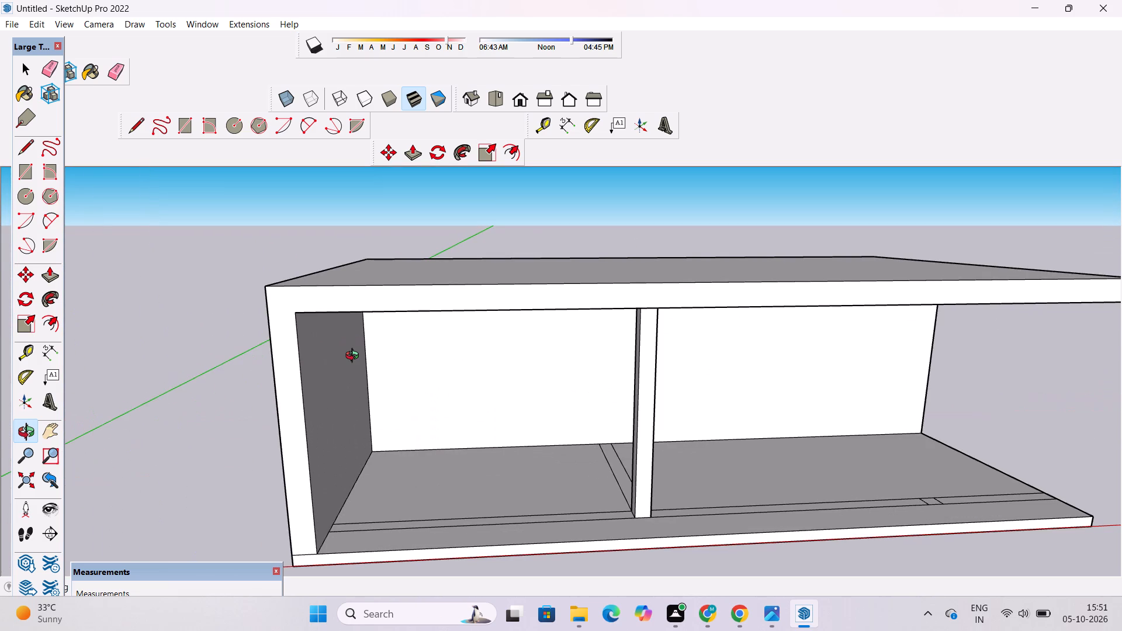
Undo the roof slab's edge erasures, traced lines and placement, back to the open-topped walls and freestanding column.
key("ctrl+z")
key("ctrl+z")
key("ctrl+z")
key("ctrl+z")
key("ctrl+z")
key("ctrl+z")
key("ctrl+z")
key("ctrl+z")
key("space")
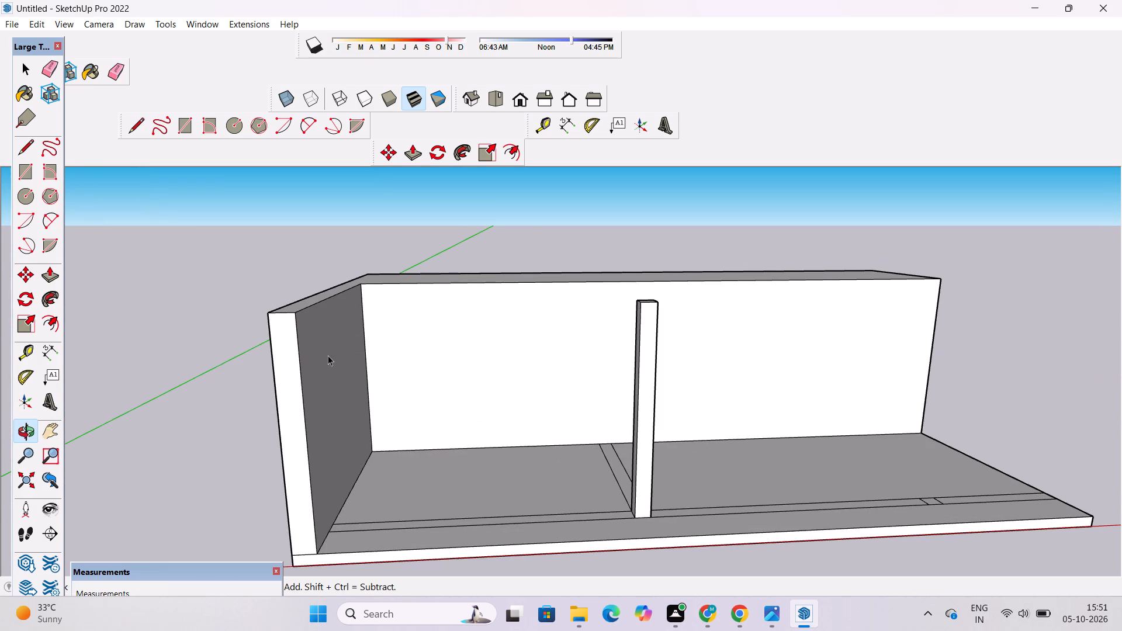
Draw a 19' 6" line along the green axis from the column's top corner to the back wall's top inner edge.
key("o")
left_click_drag(186, 407, 349, 524)
scroll(377, 493, "down", 5)
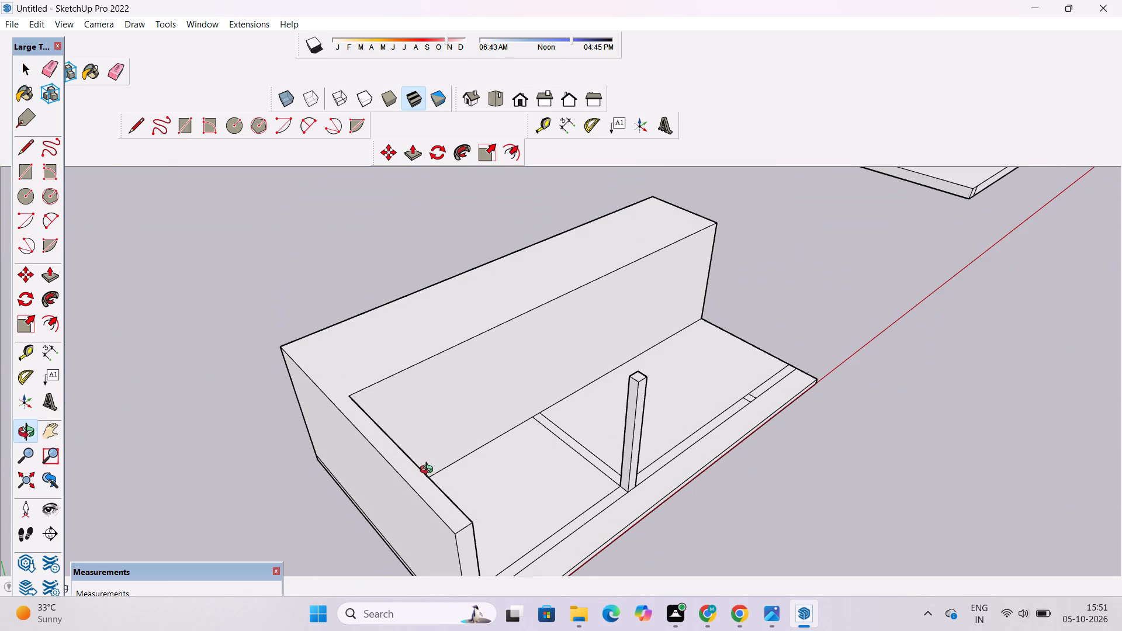
left_click_drag(429, 471, 330, 487, "shift")
scroll(436, 425, "up", 8)
left_click_drag(534, 429, 547, 453)
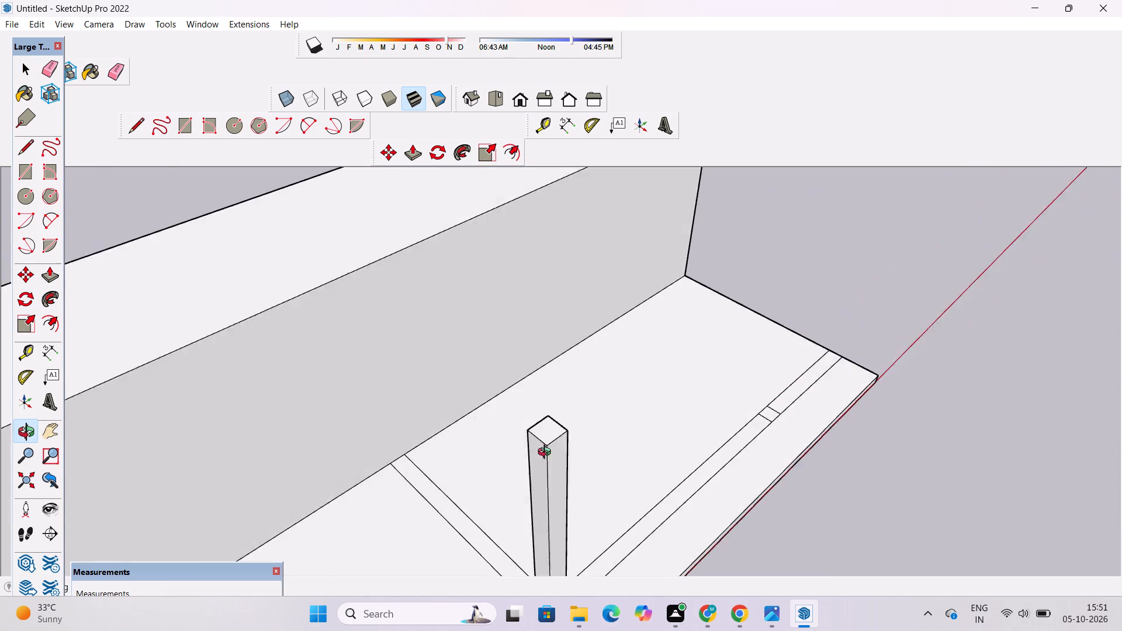
left_click_drag(547, 453, 508, 371)
scroll(507, 369, "down", 6)
left_click_drag(507, 369, 513, 389, "shift")
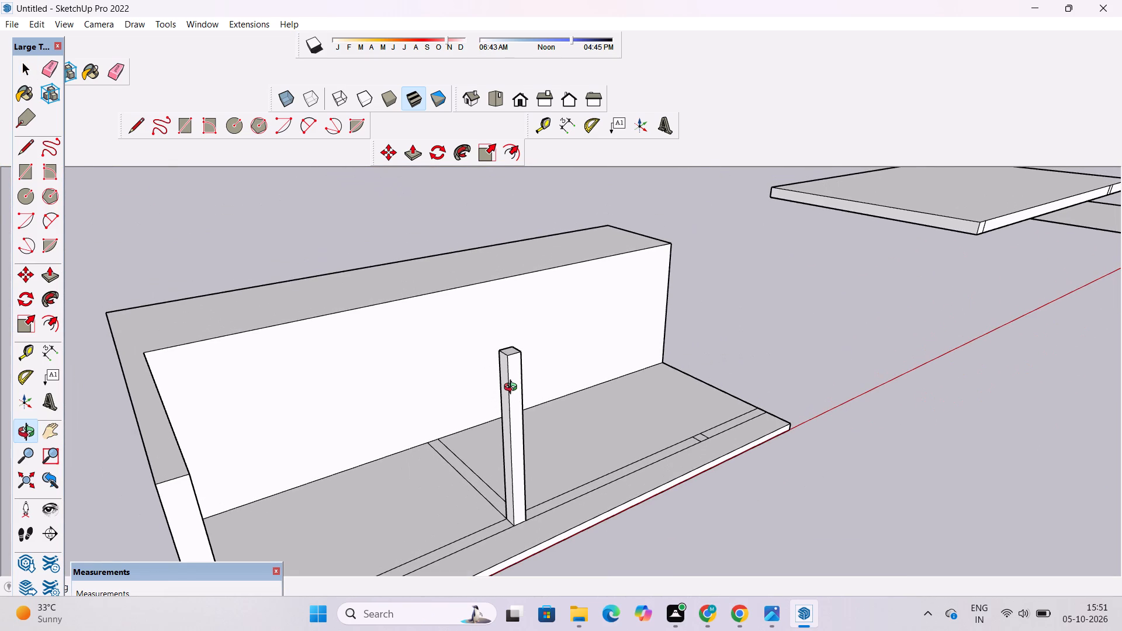
key("l")
scroll(487, 342, "up", 3)
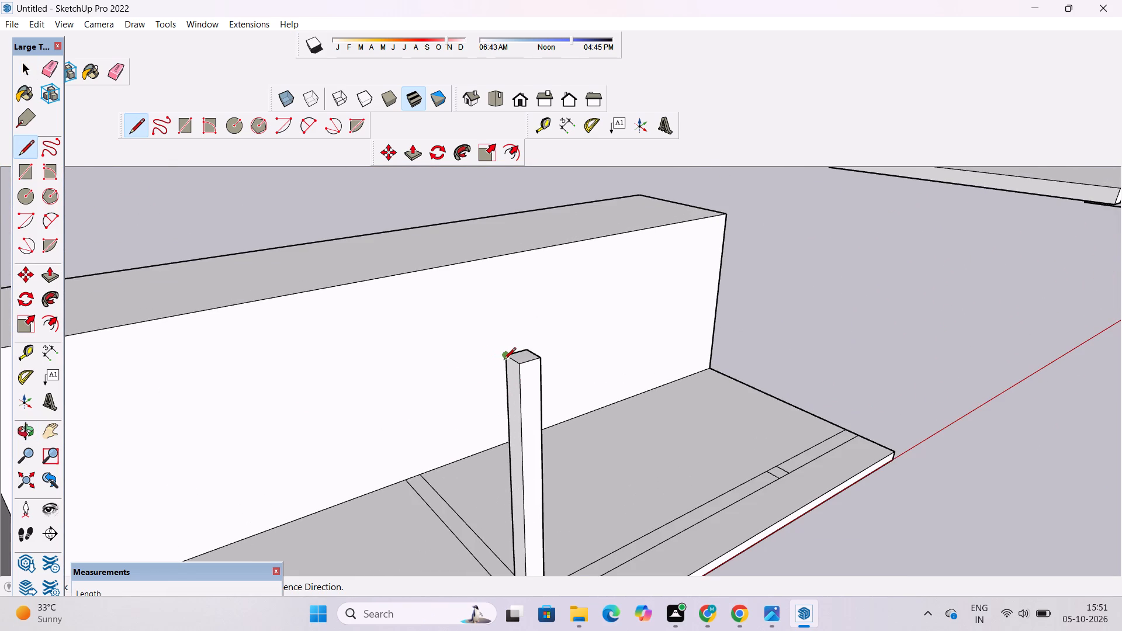
left_click(504, 358)
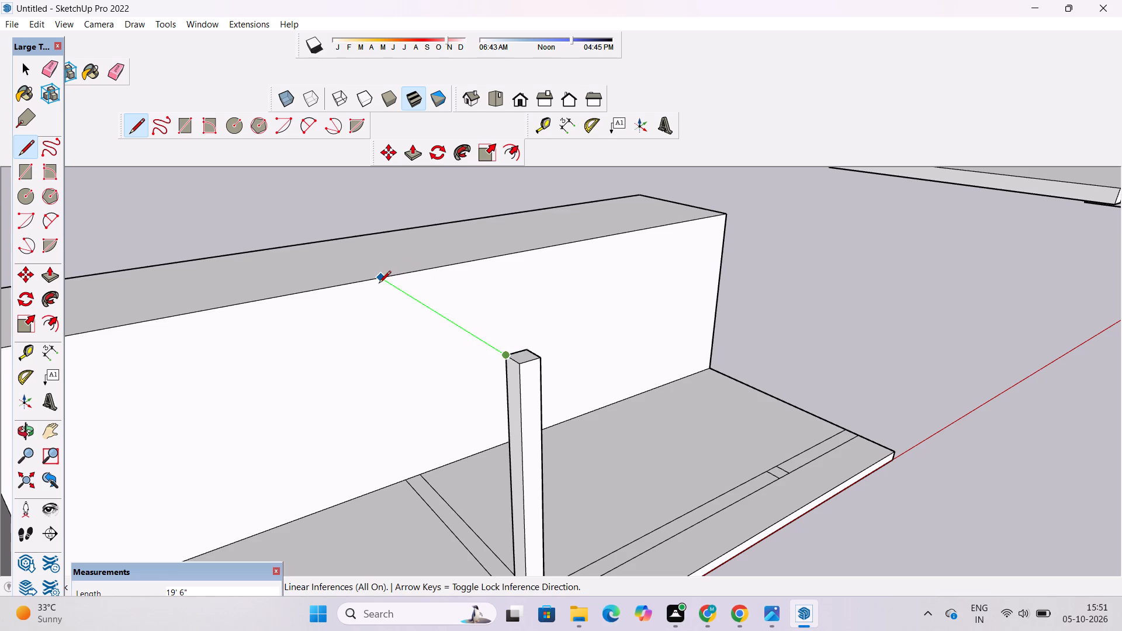
left_click(379, 284)
Examine from above how the new line spans between the column top and the back wall.
key("o")
left_click_drag(355, 330, 543, 403)
scroll(533, 412, "up", 2)
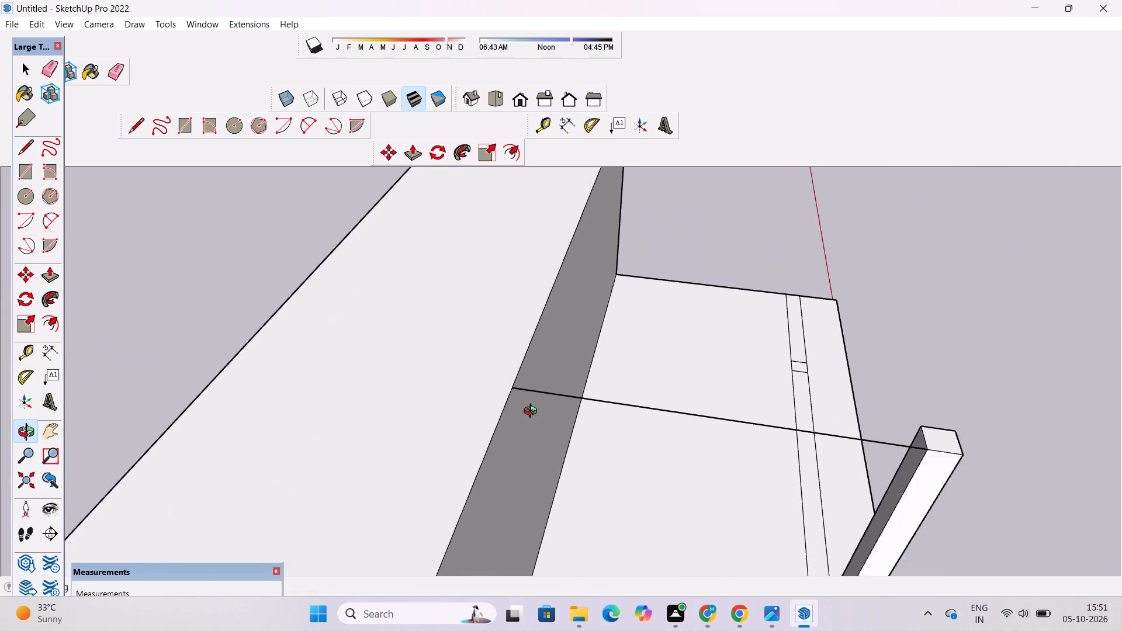
scroll(533, 412, "up", 3)
left_click_drag(530, 411, 415, 368)
left_click_drag(402, 382, 509, 401)
scroll(622, 386, "down", 6)
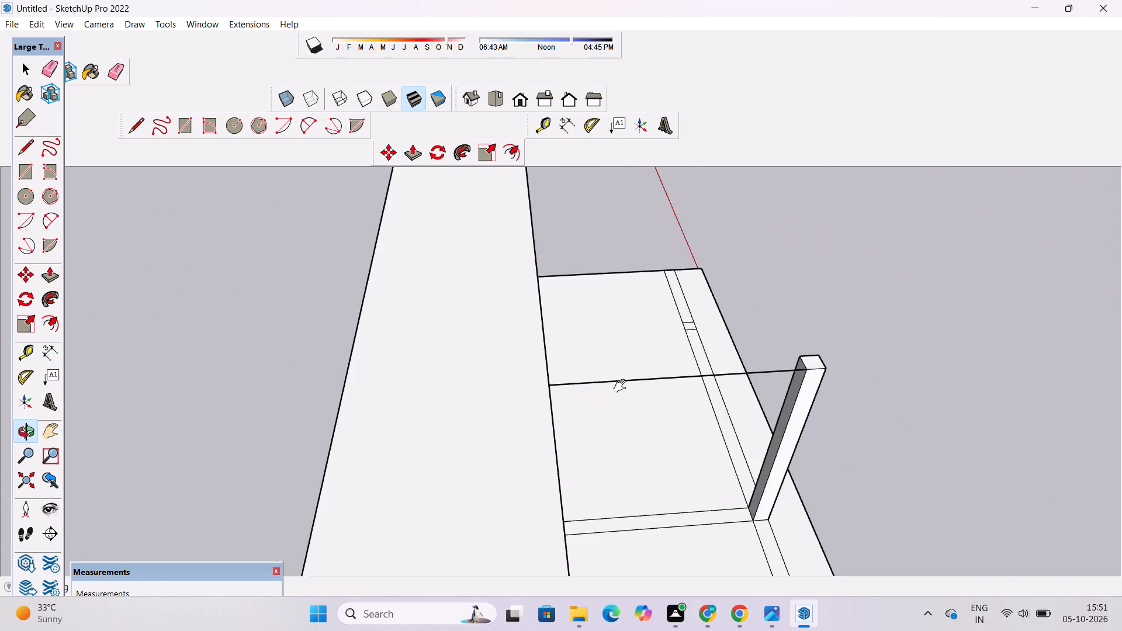
left_click_drag(600, 378, 559, 369, "shift")
left_click_drag(563, 380, 717, 419)
scroll(635, 401, "down", 6)
left_click_drag(639, 409, 608, 432)
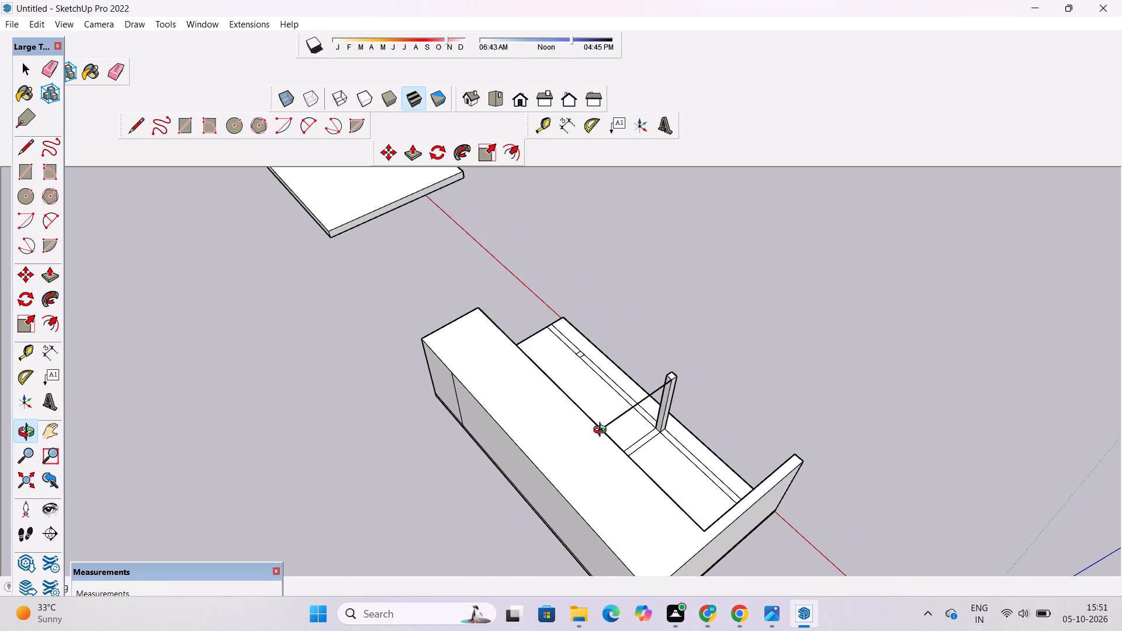
Explode the spare roof slab, select all its connected geometry and make it a group again.
scroll(579, 429, "down", 5)
left_click_drag(465, 383, 430, 282)
left_click_drag(428, 346, 462, 153)
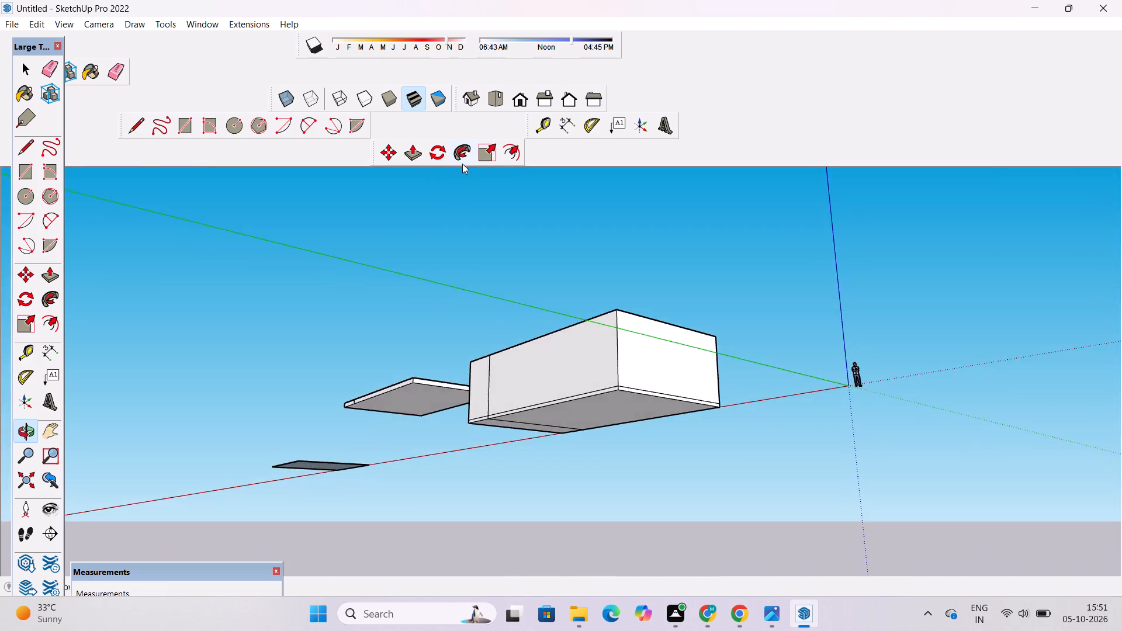
left_click_drag(477, 285, 541, 360)
key("space")
left_click(366, 345)
right_click(366, 345)
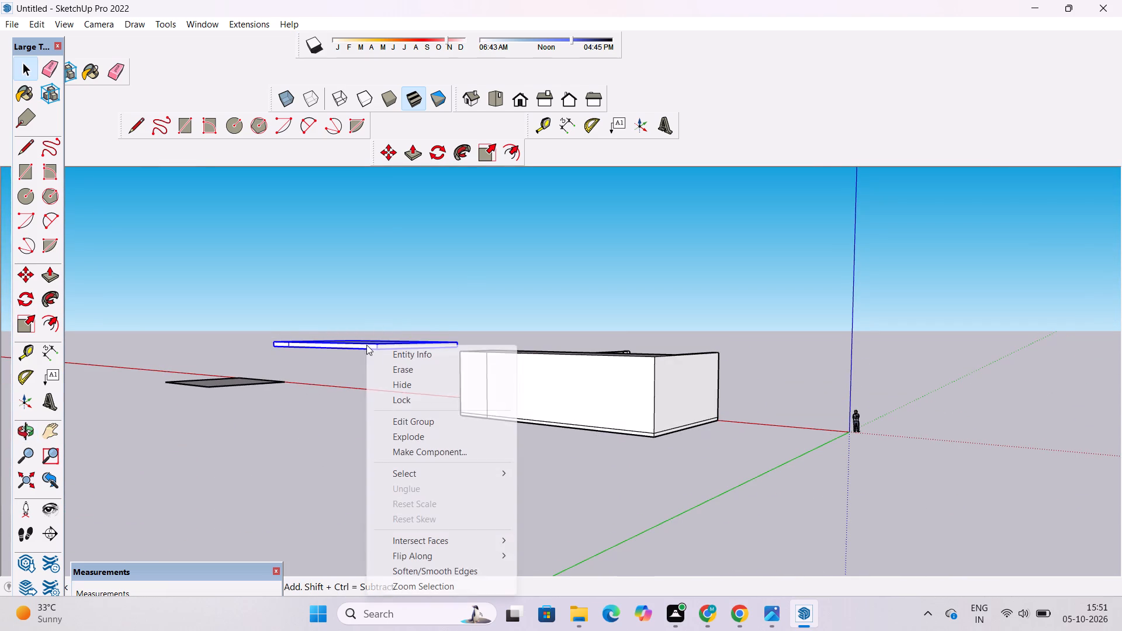
left_click(412, 436)
scroll(360, 340, "up", 4)
left_click(500, 298)
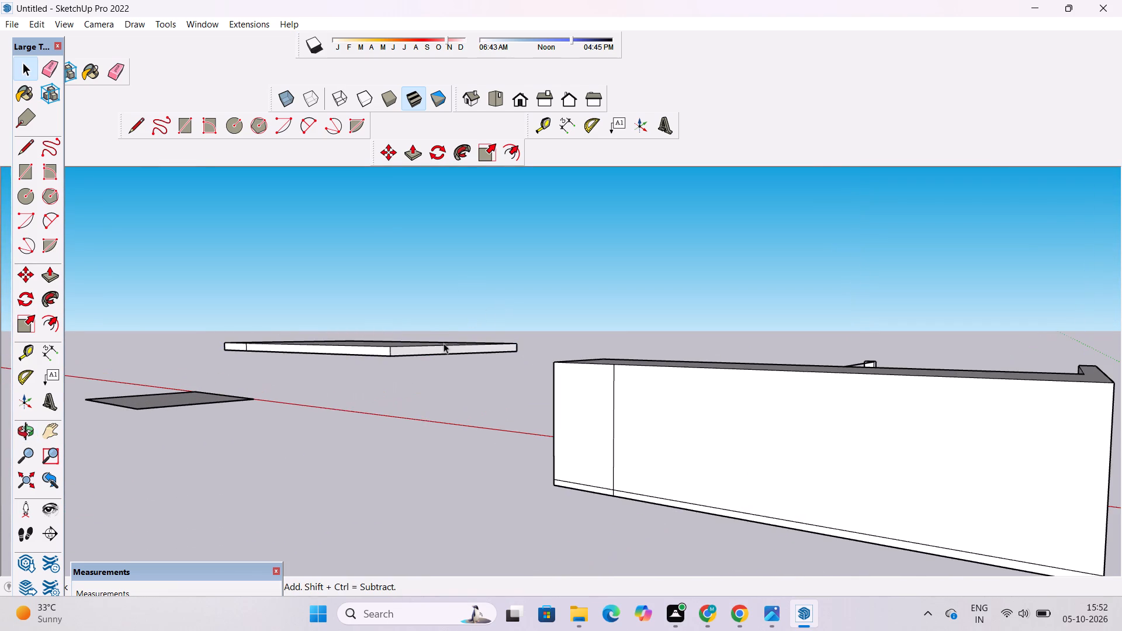
scroll(372, 394, "up", 6)
triple_click(408, 234)
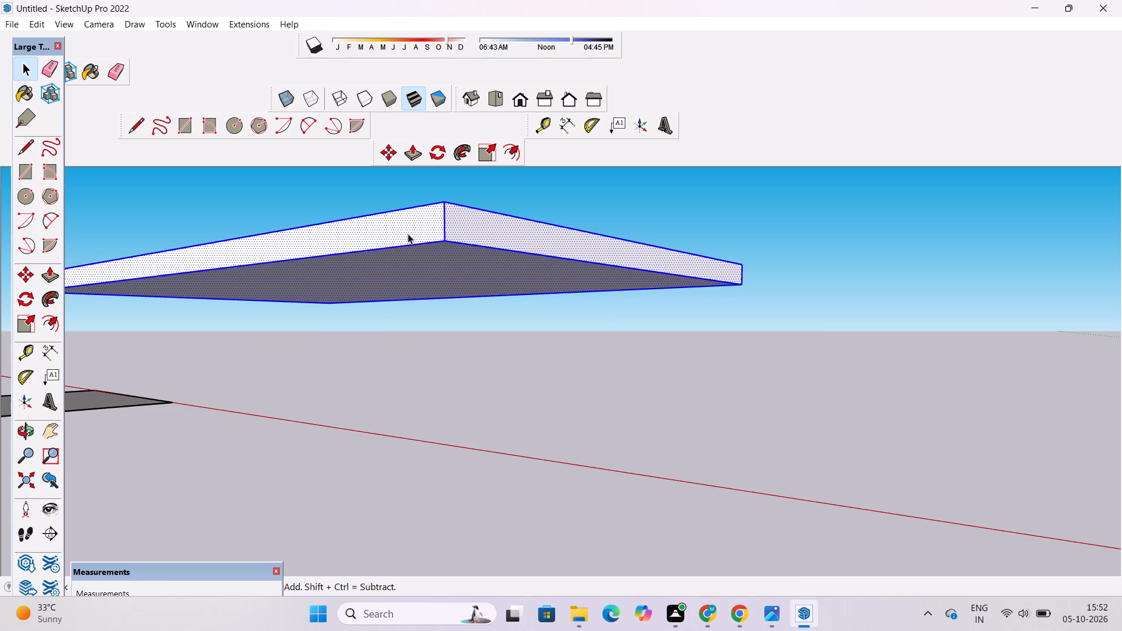
key("o")
left_click_drag(427, 216, 426, 268)
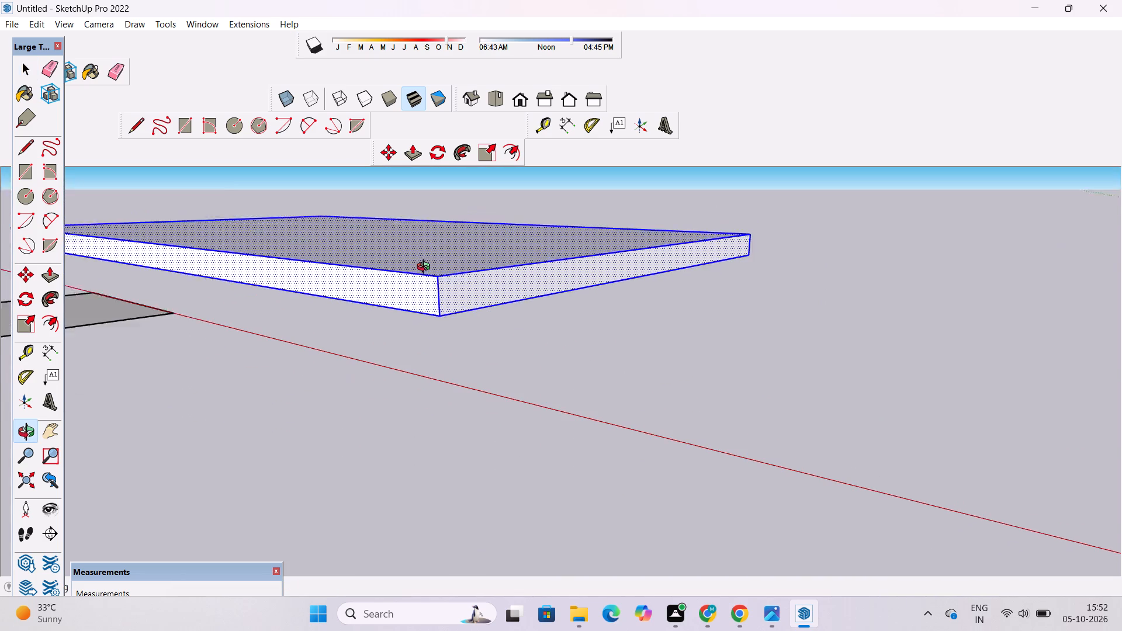
left_click_drag(426, 268, 425, 266)
key("space")
right_click(430, 262)
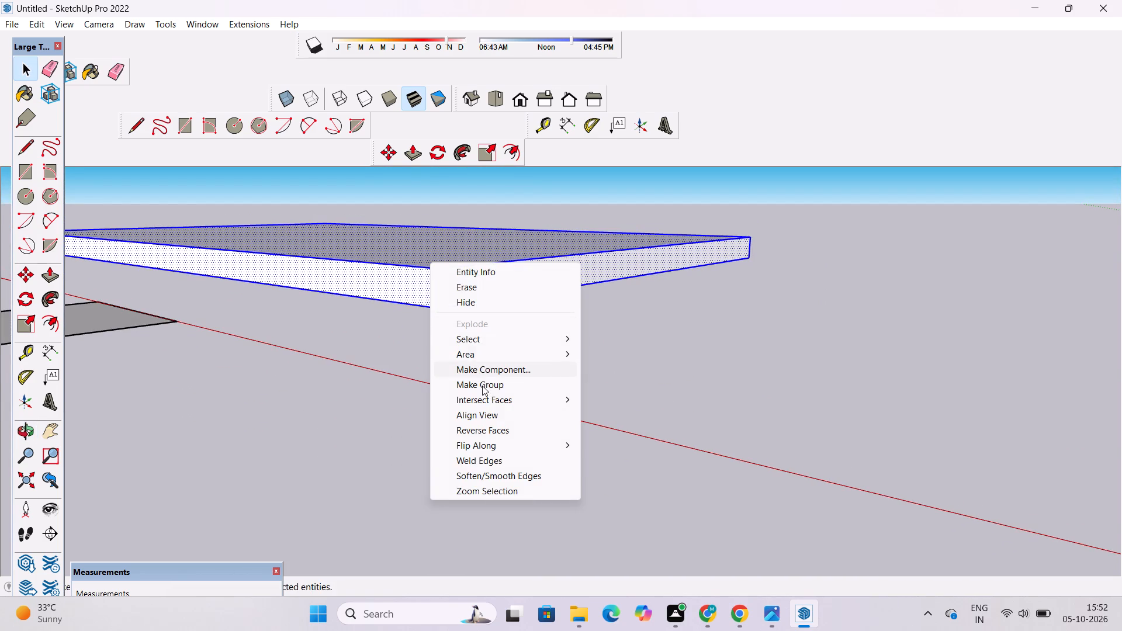
left_click(482, 386)
Copy the grouped slab about 115' onto the walls, from its lower corner to the top outer corner where back and end walls meet.
scroll(325, 301, "down", 6)
key("m")
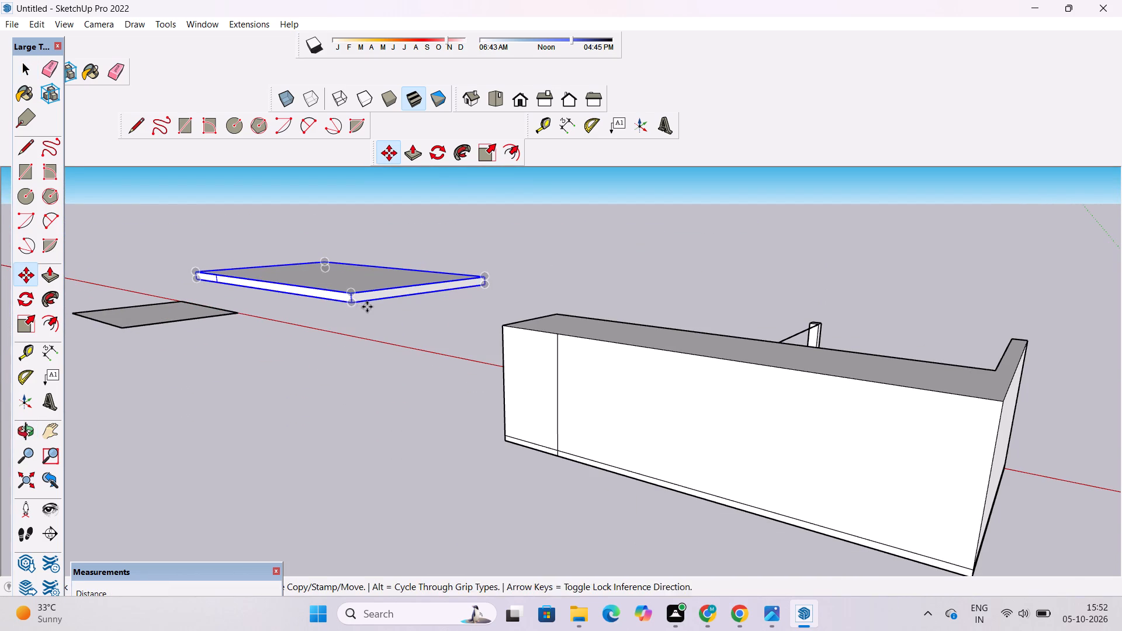
left_click(354, 306)
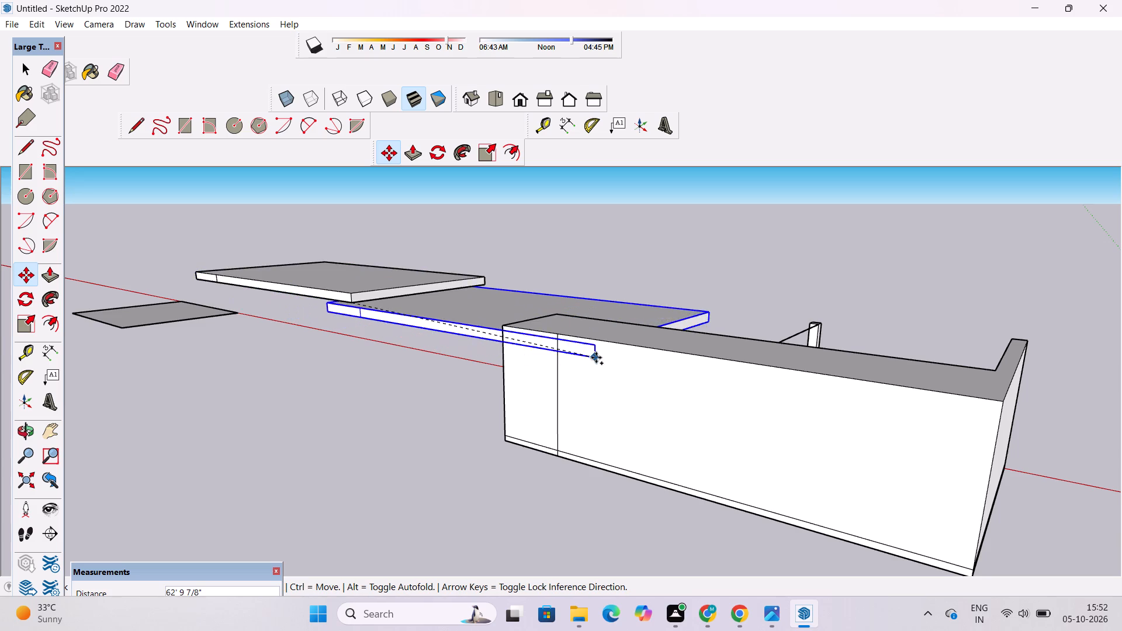
scroll(587, 355, "down", 5)
scroll(736, 360, "up", 9)
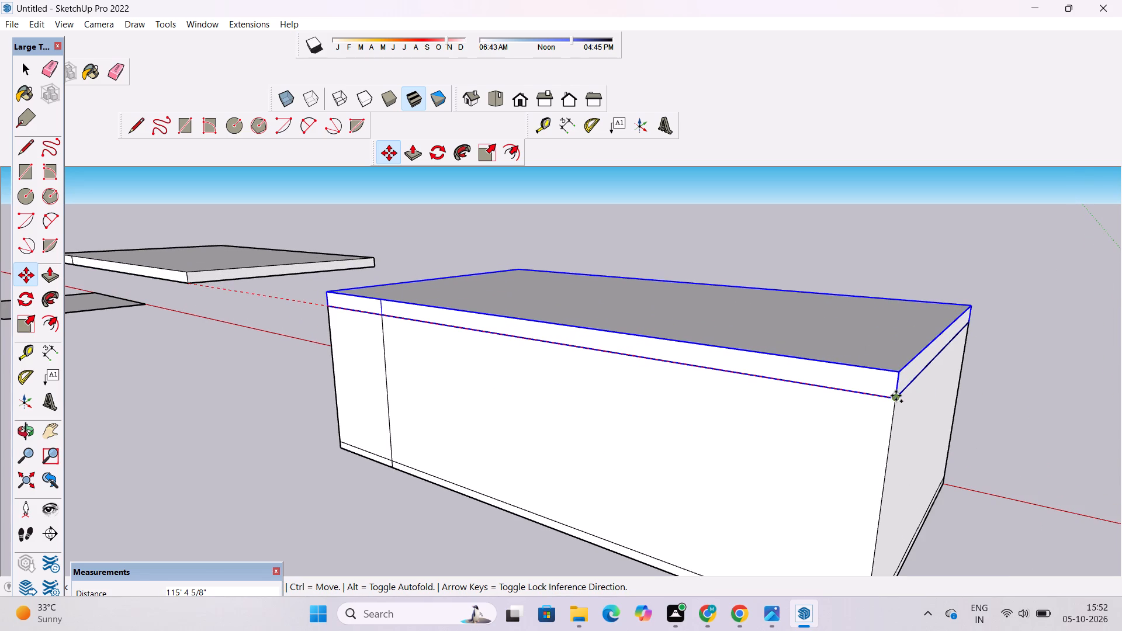
left_click(896, 400)
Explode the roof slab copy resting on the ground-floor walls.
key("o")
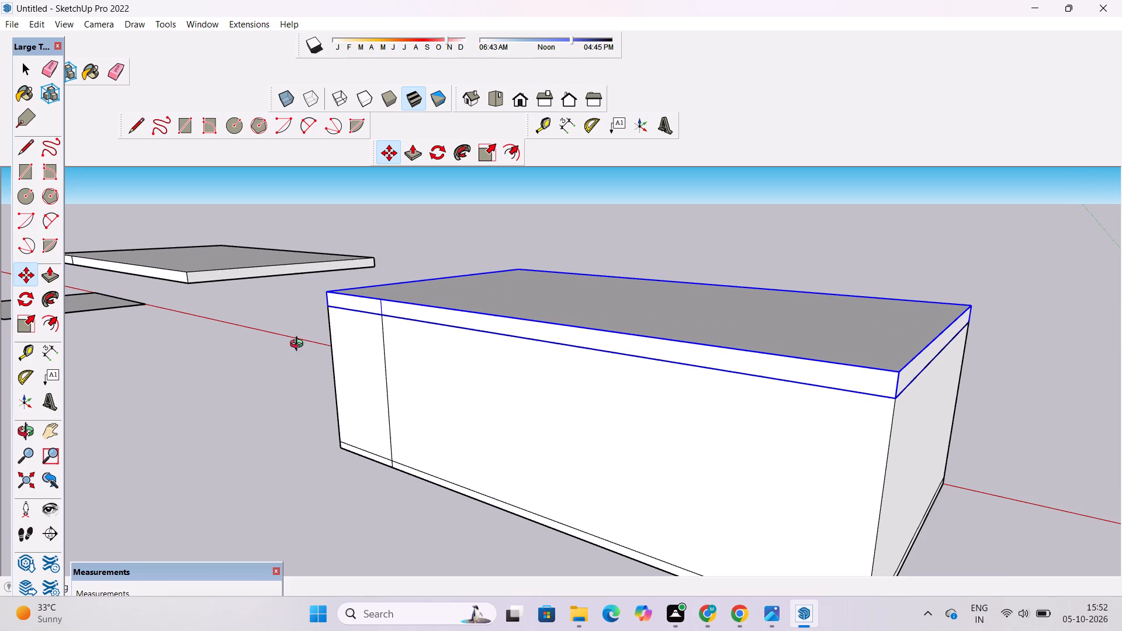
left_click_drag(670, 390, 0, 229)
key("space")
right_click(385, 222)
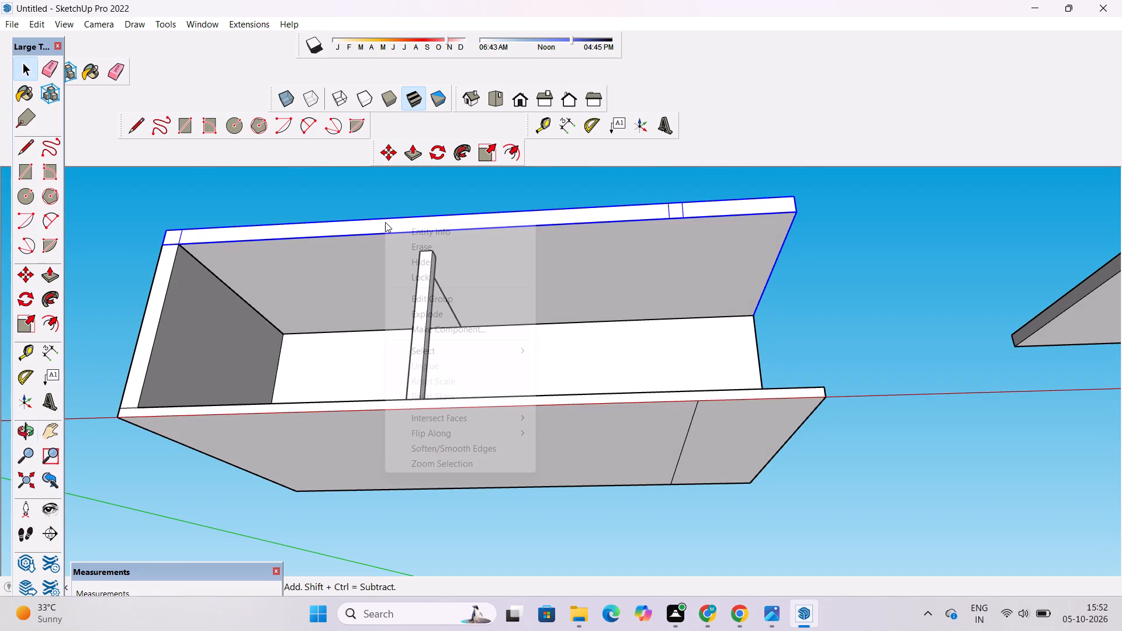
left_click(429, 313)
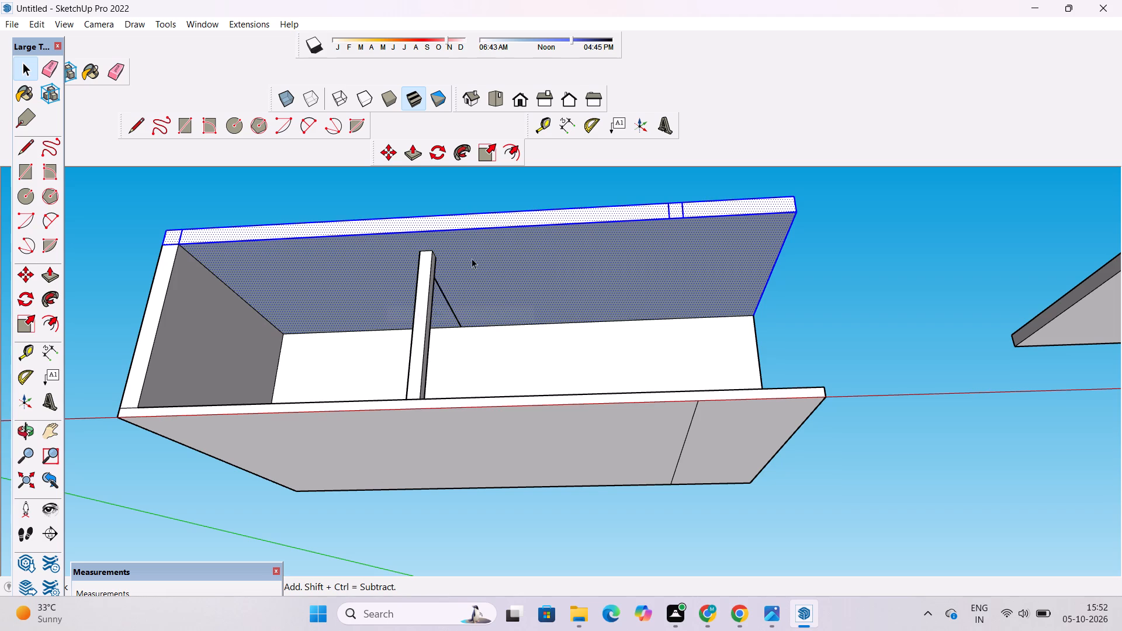
Examine the exploded slab's underside, edges and corners where it meets the walls and column.
left_click(488, 197)
left_click(471, 272)
scroll(424, 282, "up", 3)
key("o")
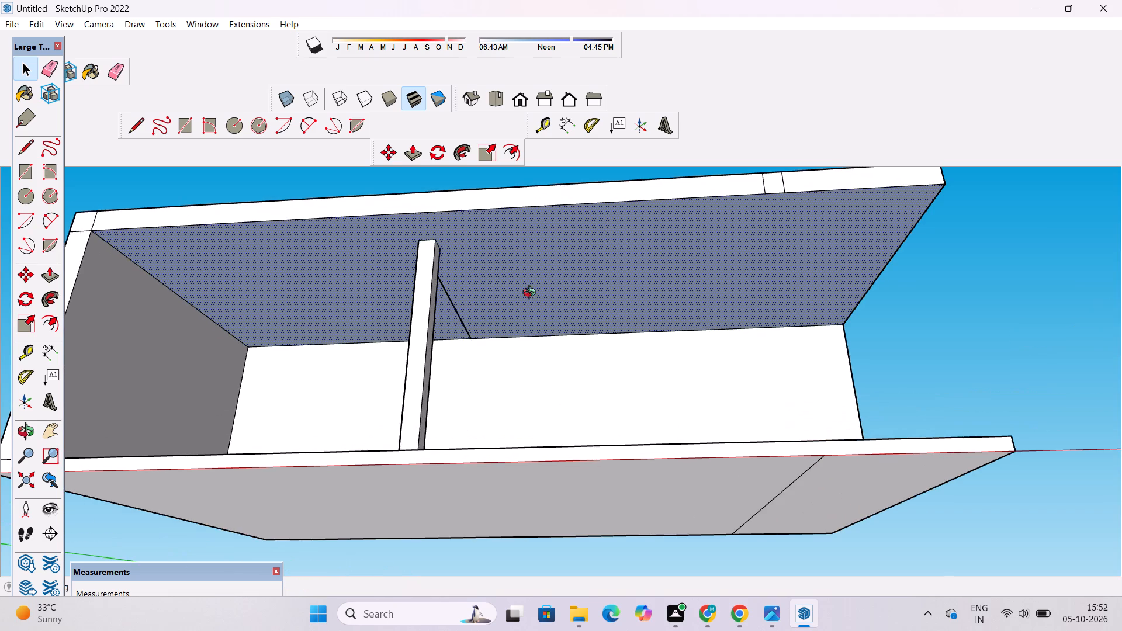
left_click_drag(603, 287, 501, 362)
scroll(500, 352, "down", 6)
left_click_drag(362, 390, 531, 469)
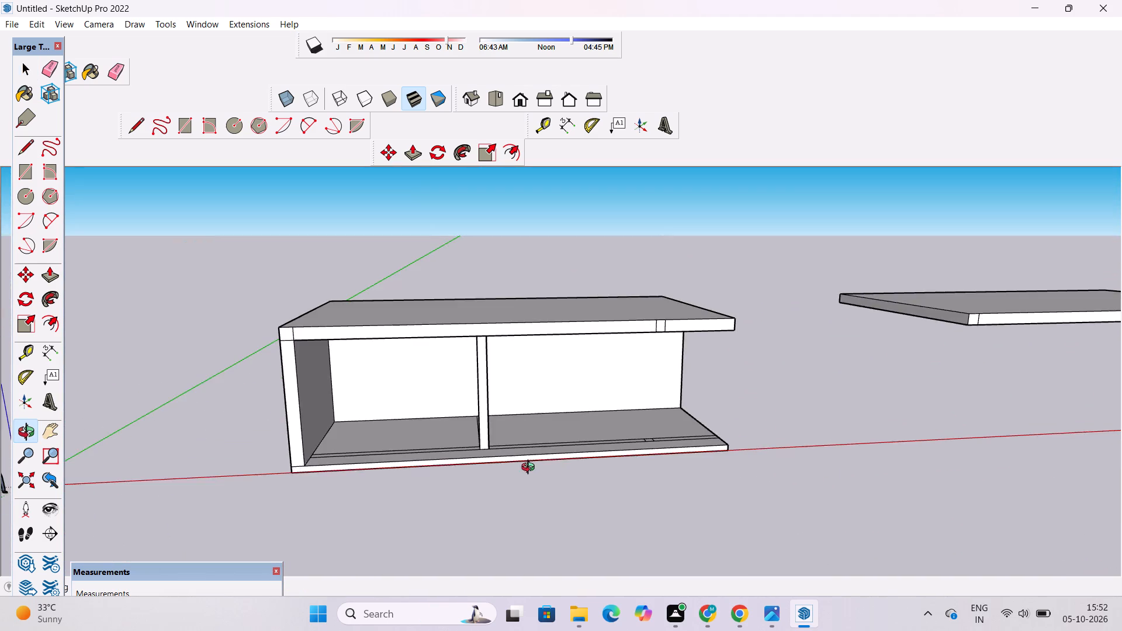
scroll(523, 407, "up", 5)
left_click_drag(566, 402, 515, 414, "shift")
left_click_drag(933, 295, 821, 137)
scroll(835, 245, "up", 5)
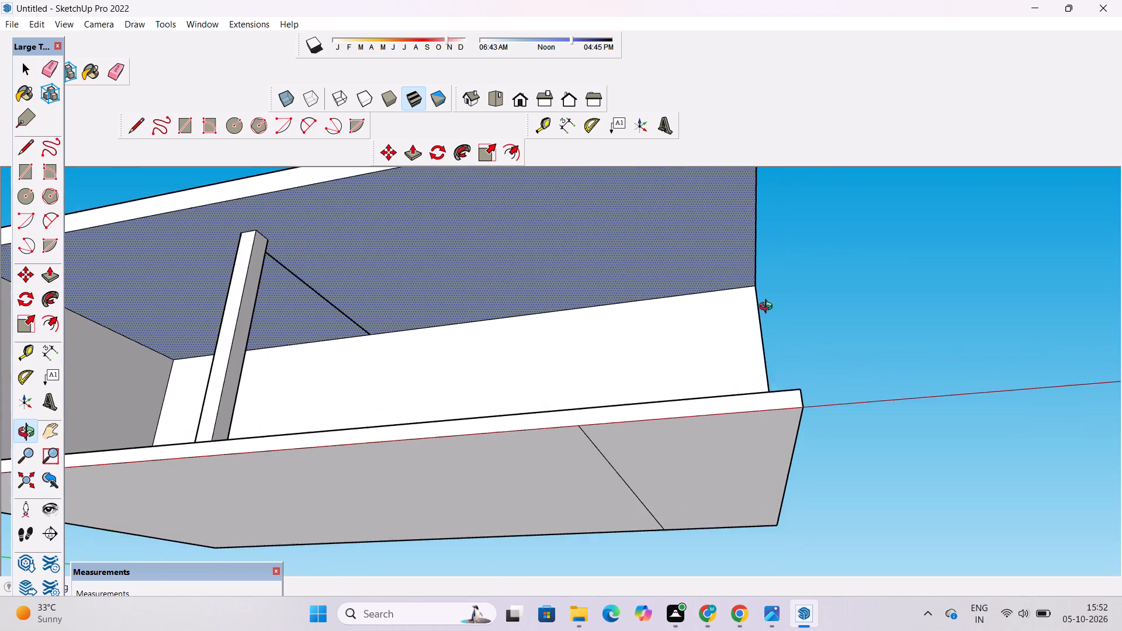
left_click_drag(762, 313, 477, 506)
scroll(653, 403, "up", 8)
left_click_drag(606, 356, 612, 363, "shift")
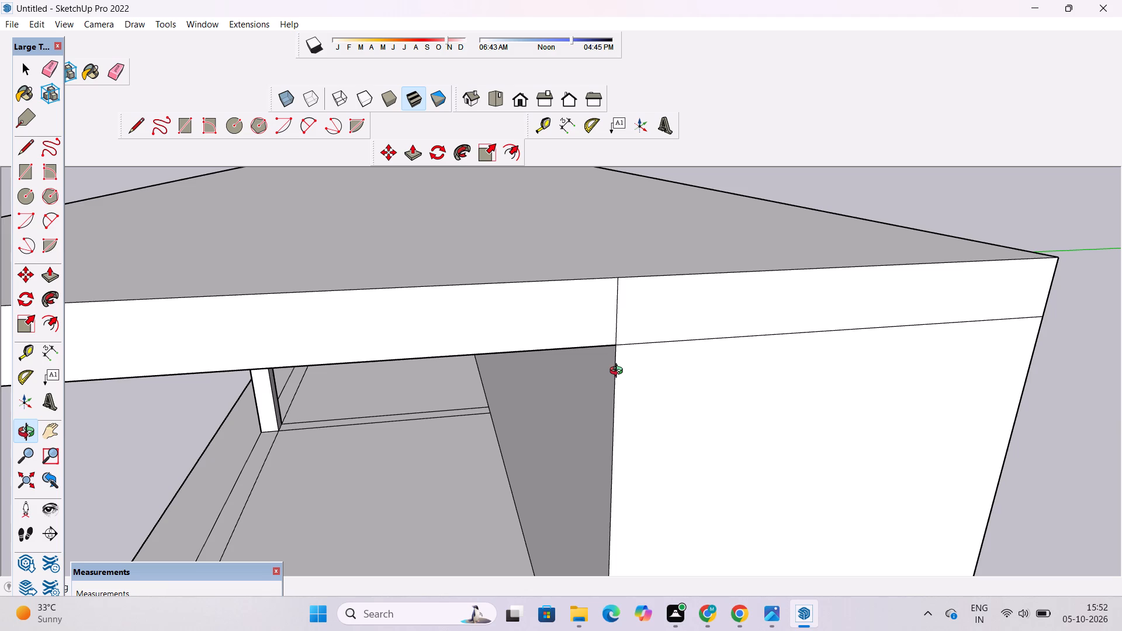
scroll(619, 372, "down", 4)
left_click_drag(325, 457, 482, 435)
scroll(489, 385, "down", 5)
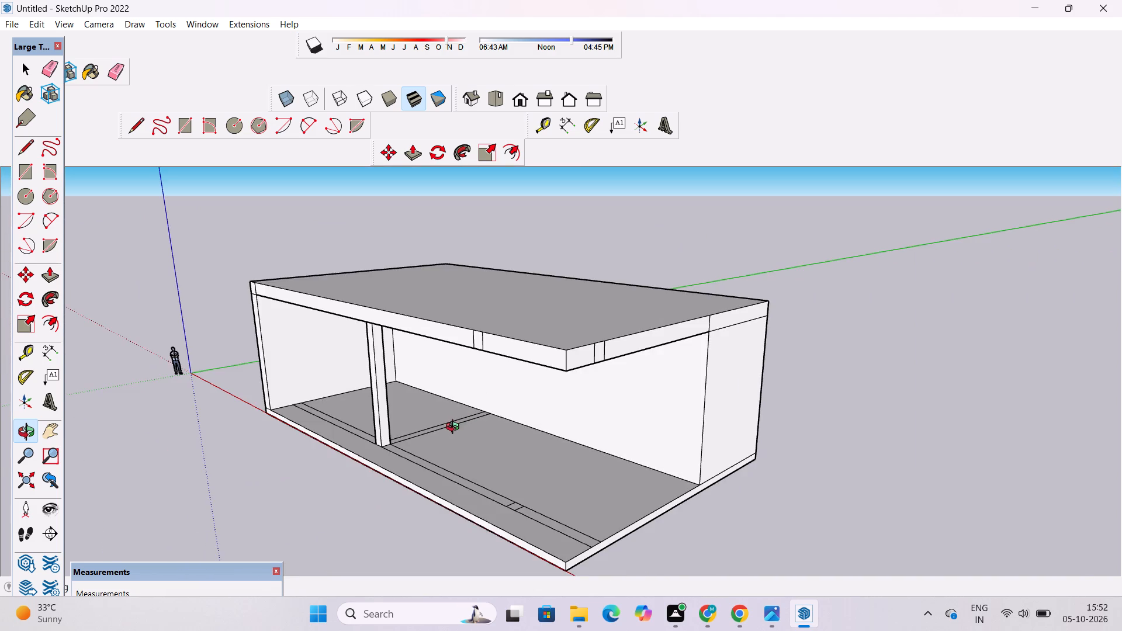
left_click_drag(396, 457, 588, 369)
scroll(577, 369, "up", 2)
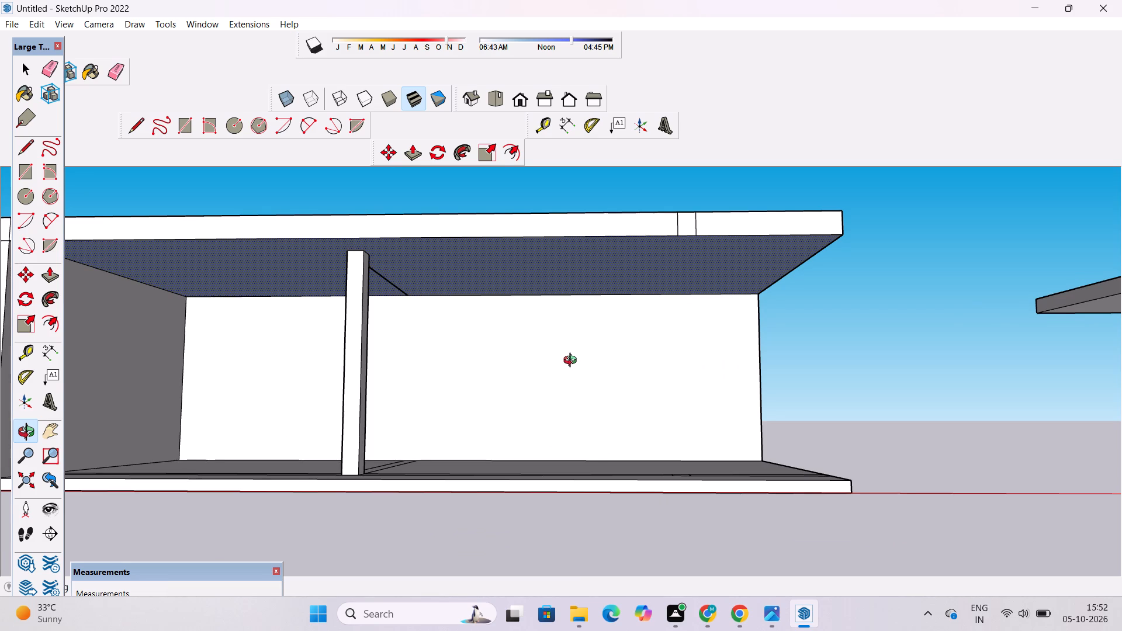
scroll(573, 362, "down", 7)
left_click_drag(559, 334, 573, 415)
left_click_drag(550, 404, 585, 396, "shift")
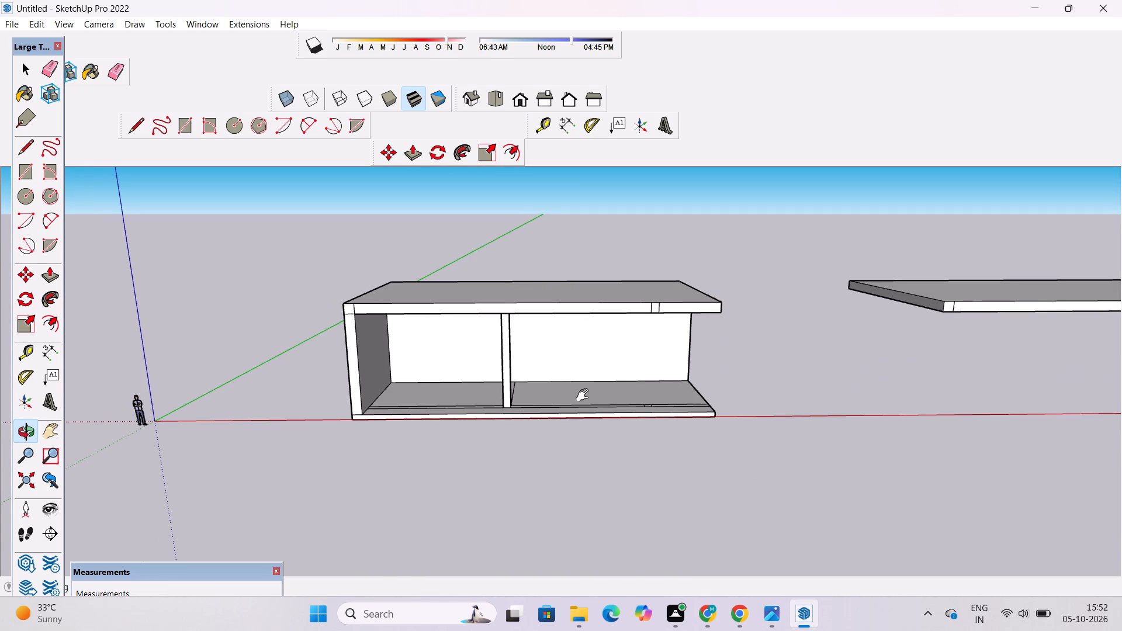
scroll(588, 393, "up", 4)
left_click_drag(573, 393, 593, 346)
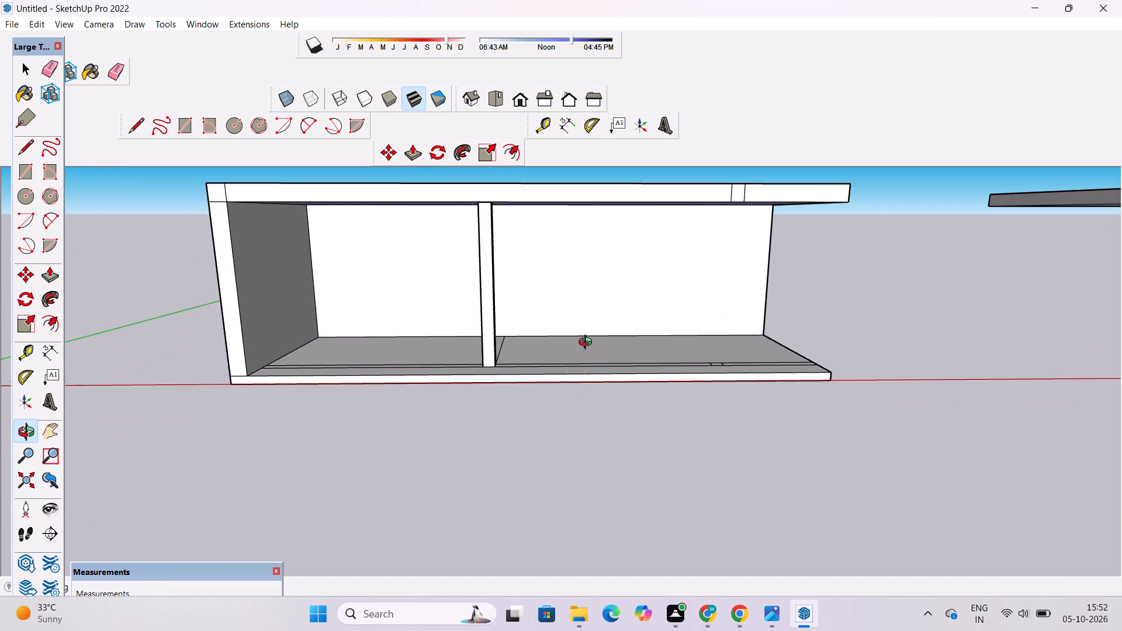
scroll(588, 344, "down", 6)
left_click_drag(588, 344, 587, 407)
left_click_drag(587, 407, 601, 484)
Undo the explode, the slab's copy onto the walls and the spare slab's grouping.
key("ctrl+z")
key("ctrl+z")
key("ctrl+z")
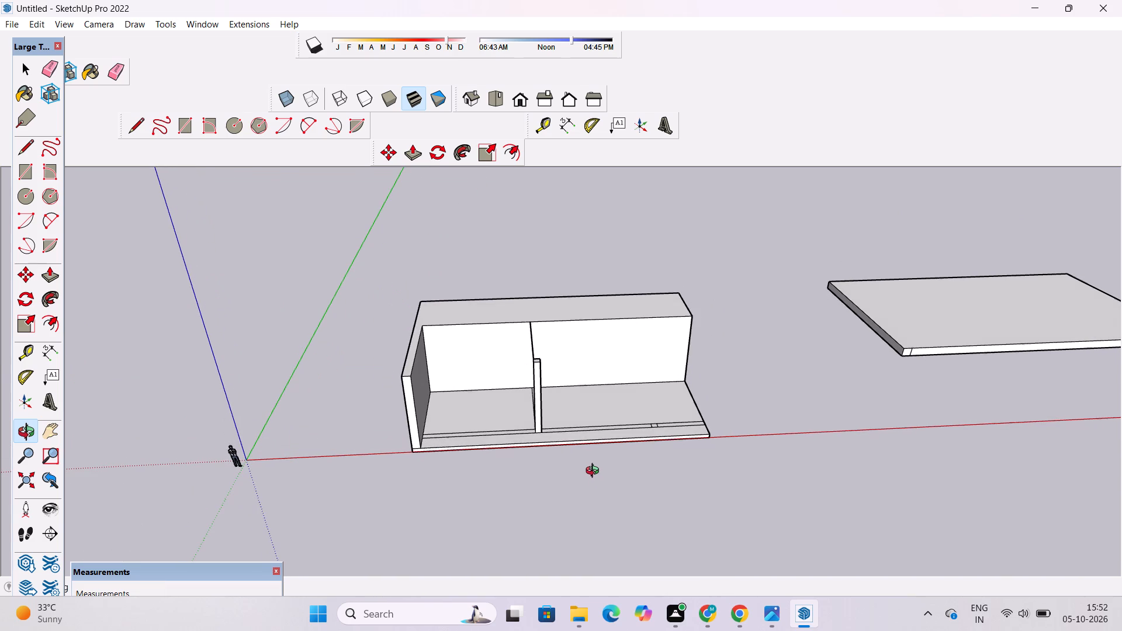
Push/Pull the top face of the back and end walls up by 5'.
scroll(417, 402, "up", 2)
left_click_drag(417, 402, 497, 403)
right_click(417, 402)
left_click(470, 434)
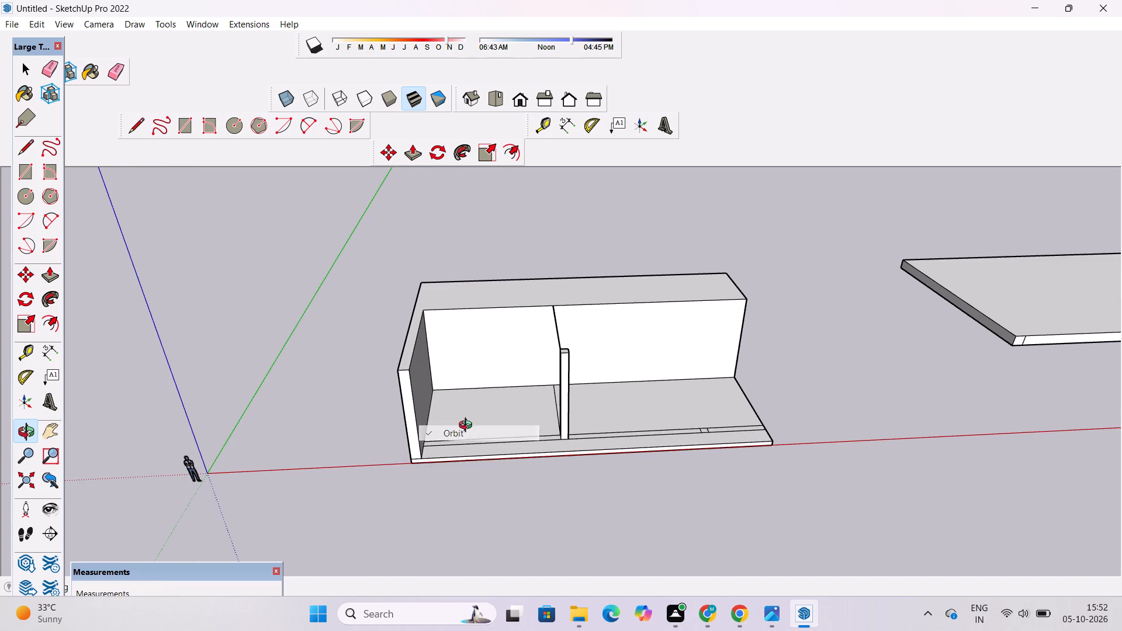
left_click_drag(434, 393, 555, 382, "shift")
left_click_drag(557, 379, 543, 433, "shift")
key("space")
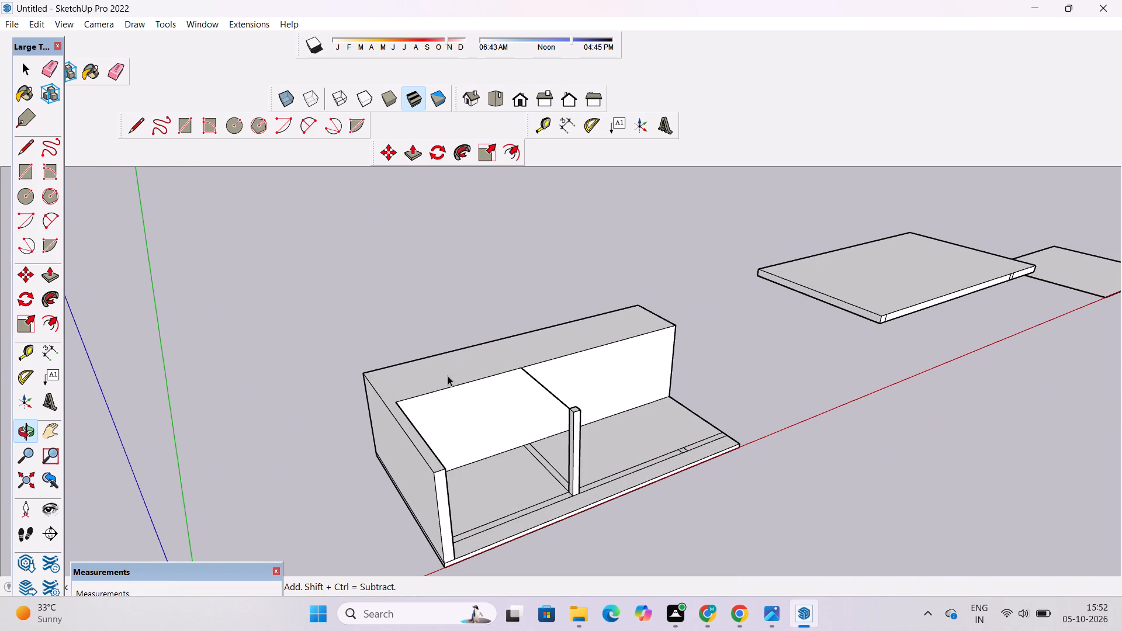
left_click(447, 376)
key("p")
left_click(447, 376)
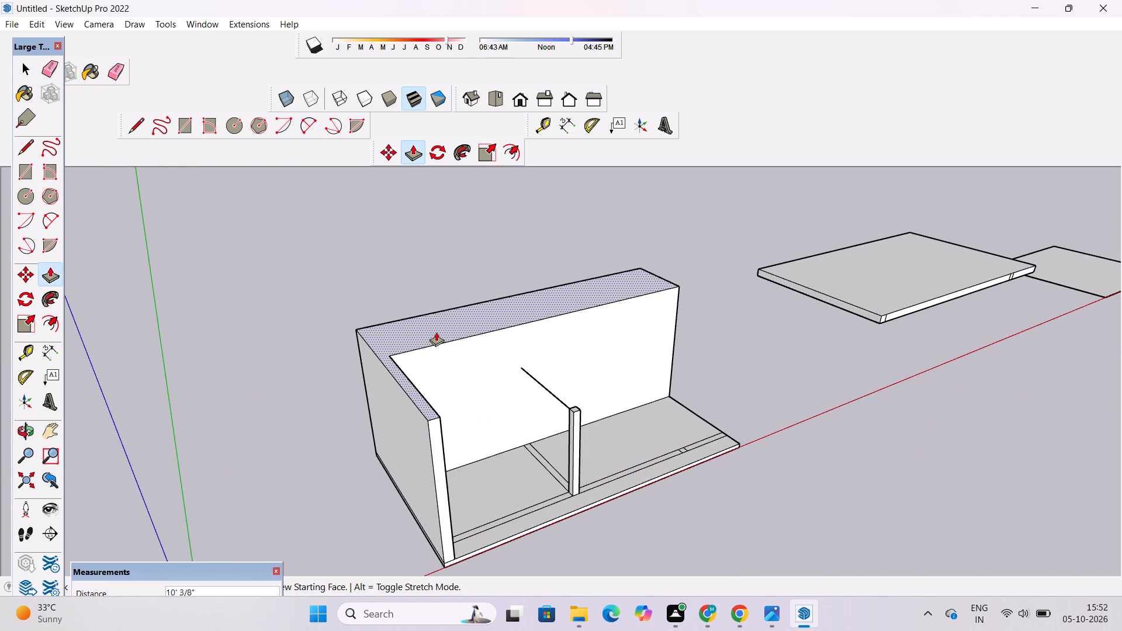
type("5'")
key("Return")
Erase the line running from the column's top toward the back wall.
key("o")
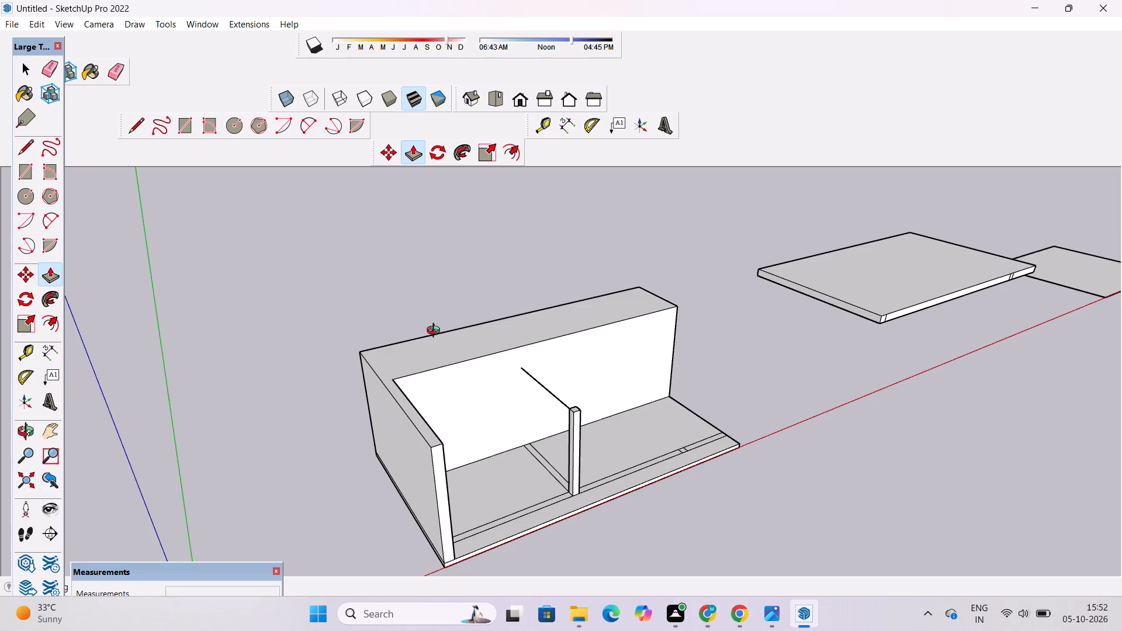
left_click_drag(511, 384, 409, 320)
scroll(417, 356, "down", 3)
left_click_drag(431, 358, 375, 383, "shift")
left_click_drag(425, 414, 472, 507)
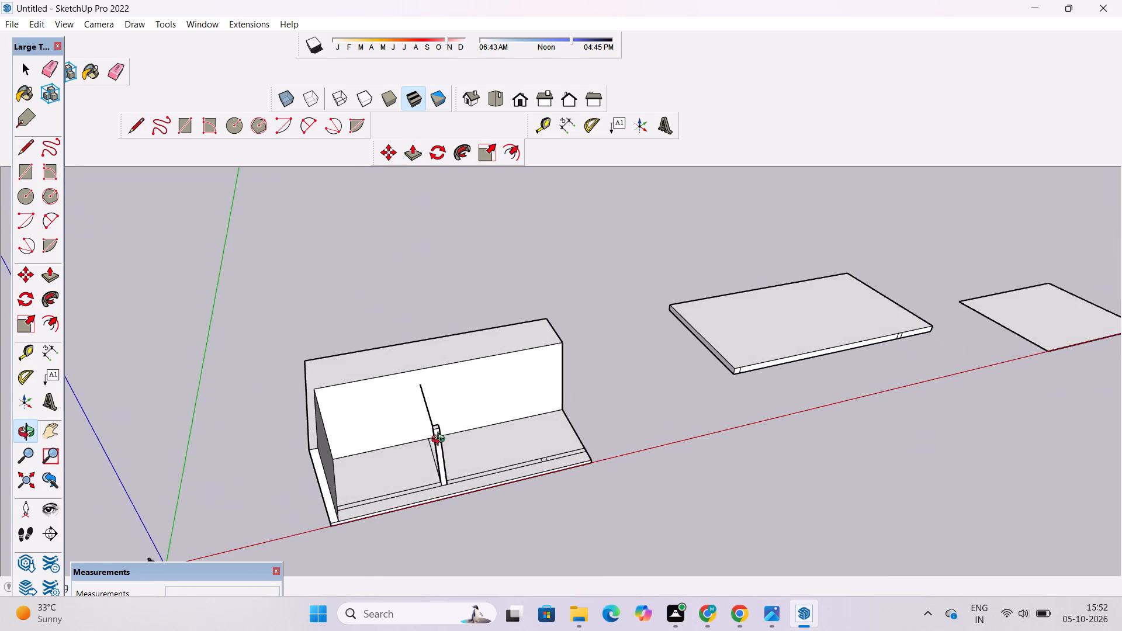
scroll(421, 403, "up", 4)
left_click_drag(412, 403, 393, 413, "shift")
key("e")
left_click_drag(410, 421, 401, 428)
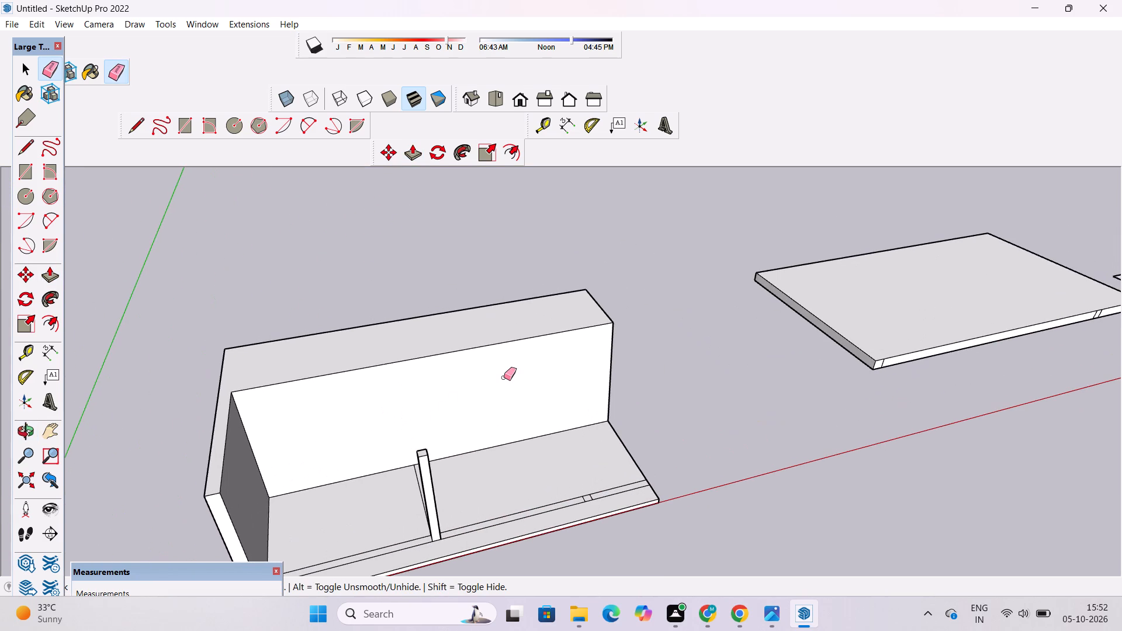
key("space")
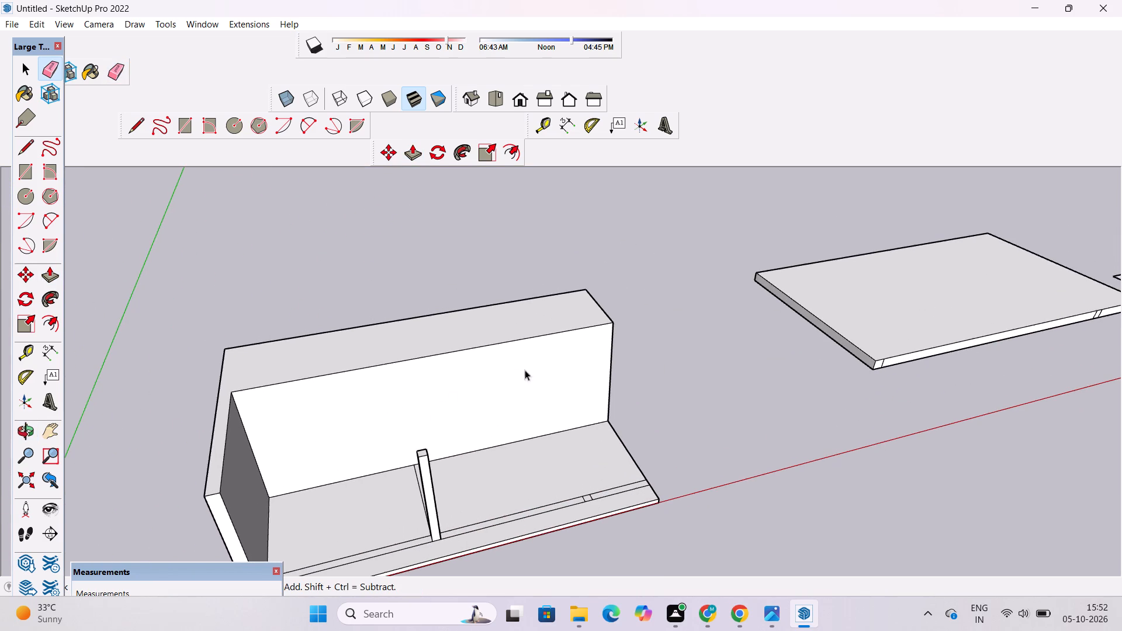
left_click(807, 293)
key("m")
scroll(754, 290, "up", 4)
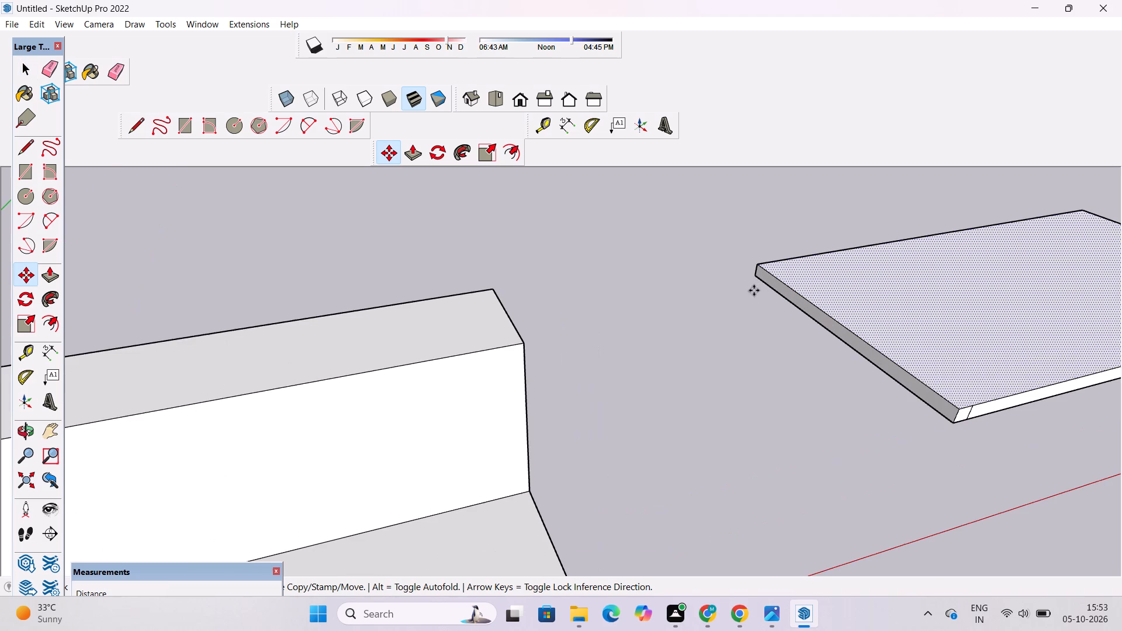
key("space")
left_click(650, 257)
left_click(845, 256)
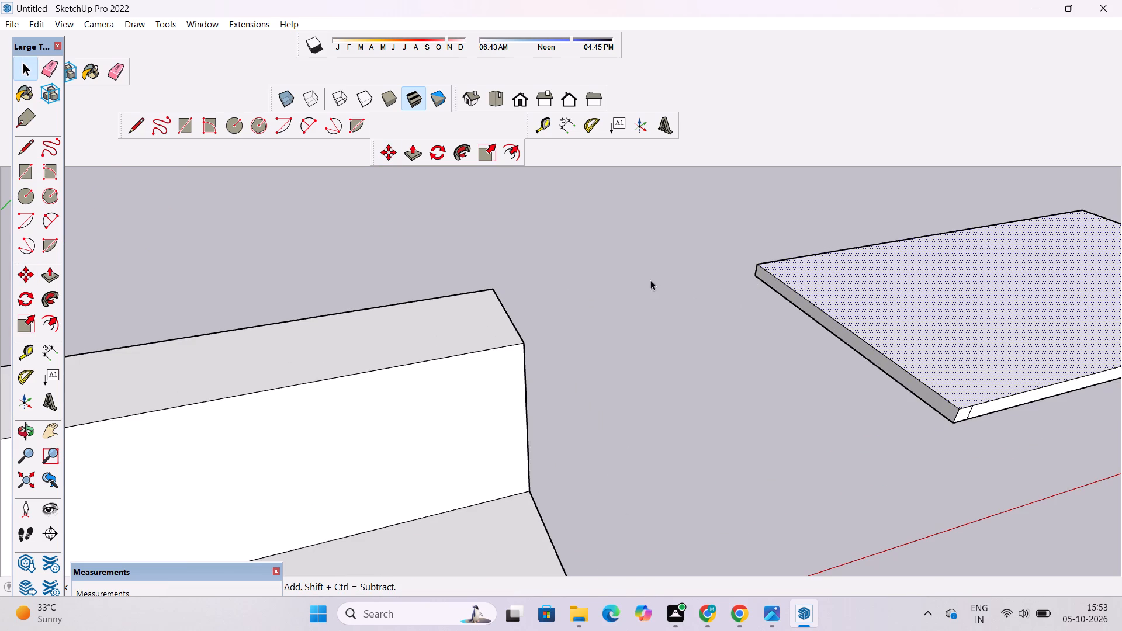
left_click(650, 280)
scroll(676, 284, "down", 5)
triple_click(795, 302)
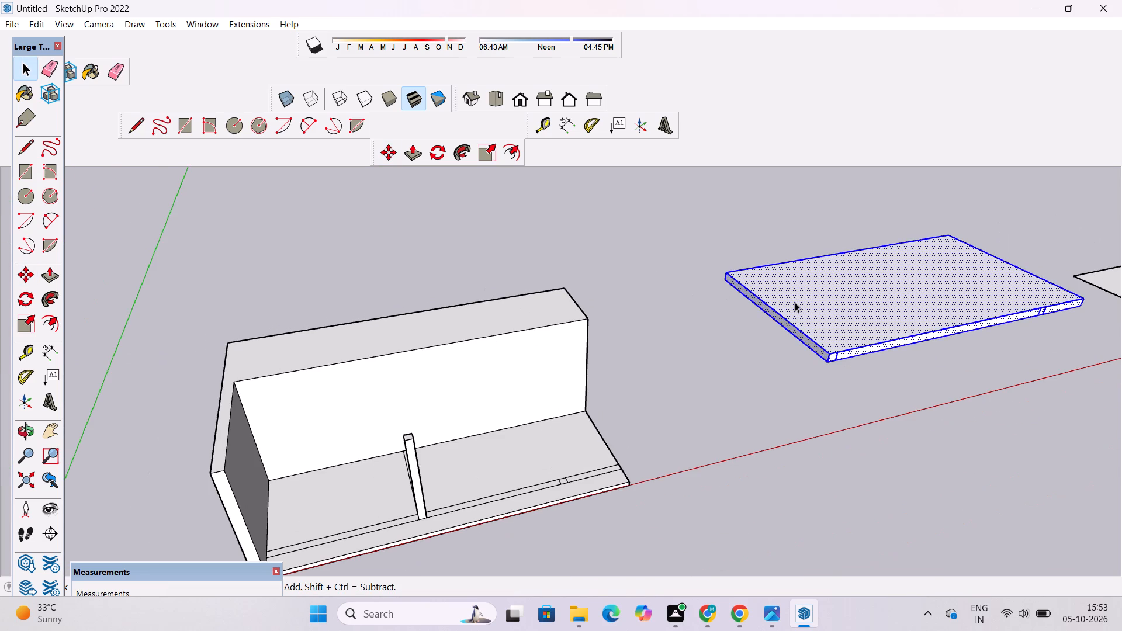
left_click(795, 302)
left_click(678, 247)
Erase the leftover short dividing edges near both ends of the spare slab's long front side.
scroll(842, 350, "up", 4)
key("e")
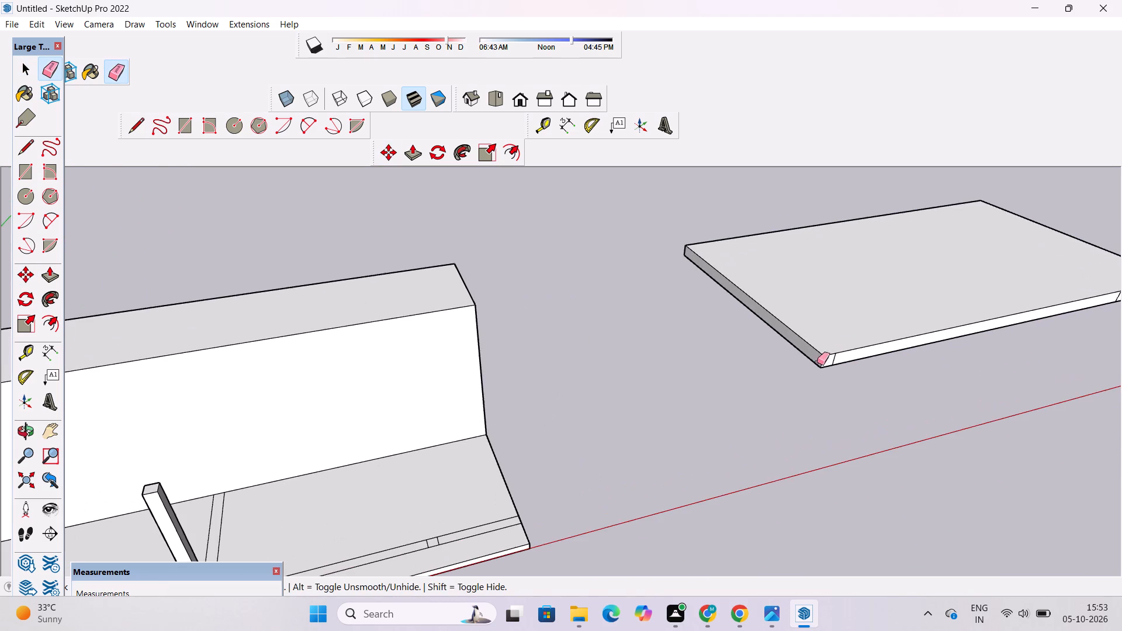
scroll(804, 363, "up", 5)
scroll(664, 322, "down", 6)
scroll(818, 334, "up", 10)
left_click_drag(567, 320, 546, 335)
scroll(400, 359, "down", 16)
scroll(621, 338, "up", 12)
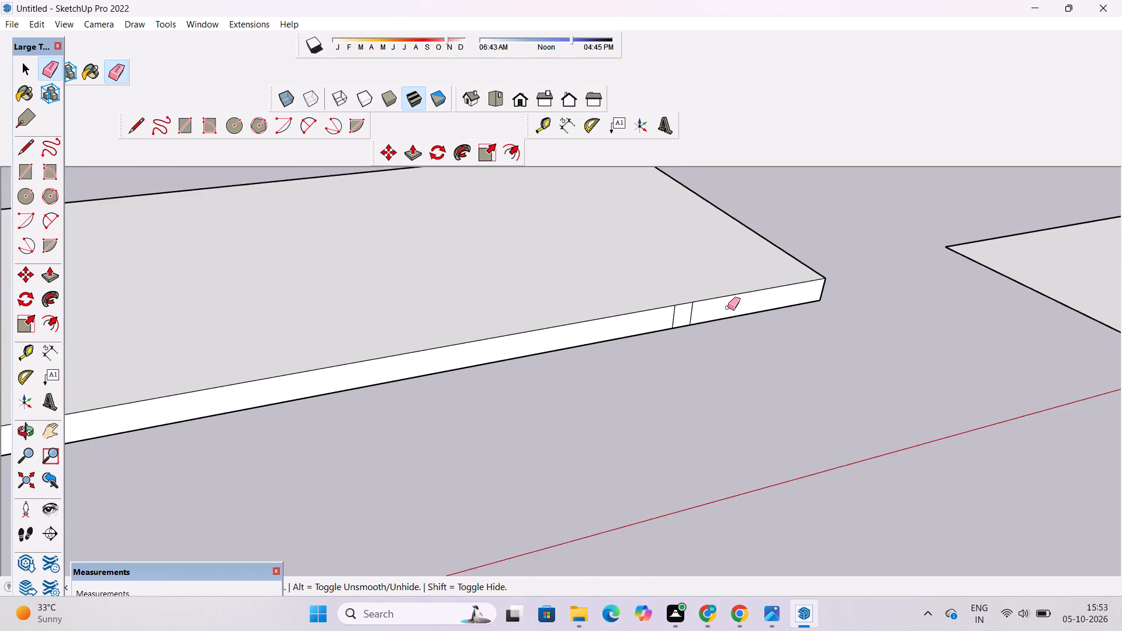
scroll(728, 307, "up", 2)
left_click_drag(723, 307, 612, 331)
Erase the three short dividing edges on the spare slab's far end side.
key("o")
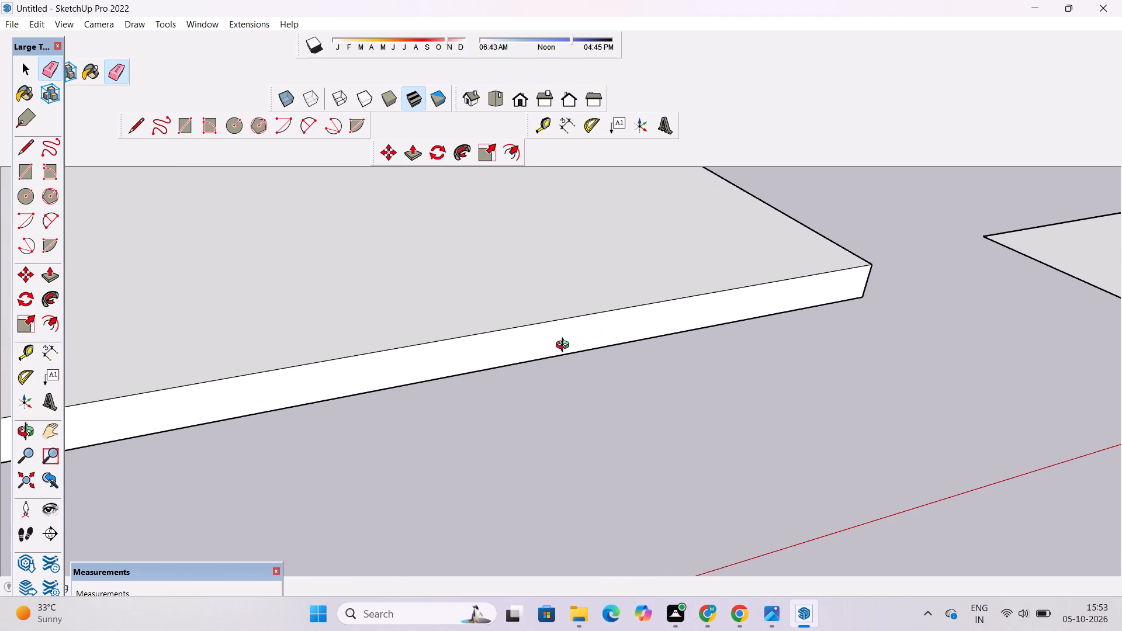
left_click_drag(819, 384, 410, 367)
scroll(407, 366, "down", 2)
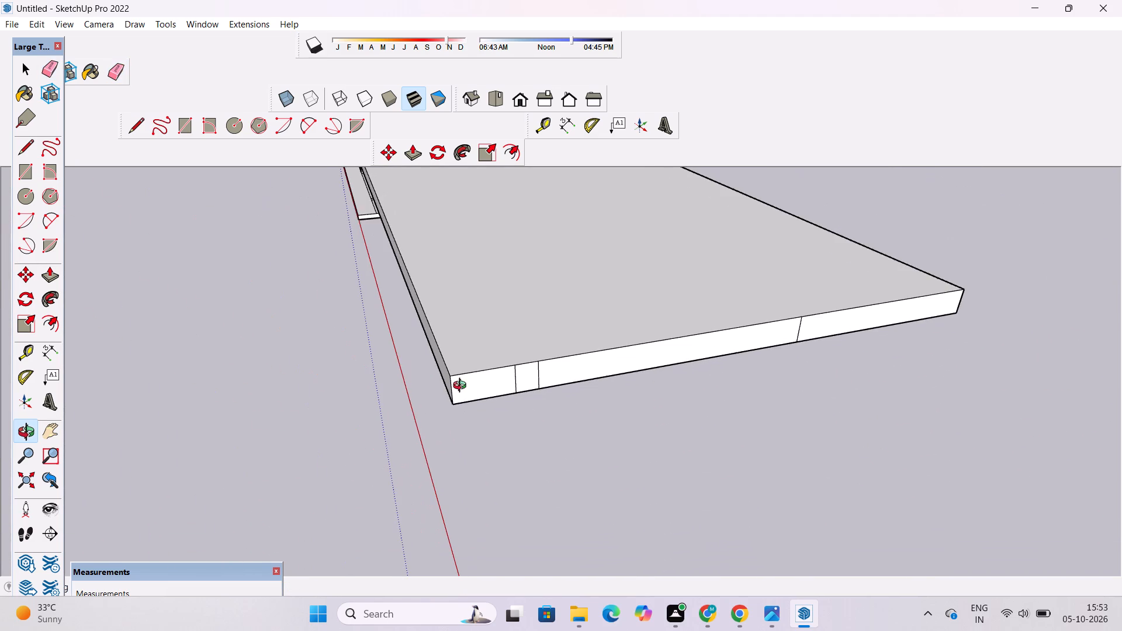
scroll(462, 387, "down", 1)
key("e")
left_click_drag(543, 370, 509, 376)
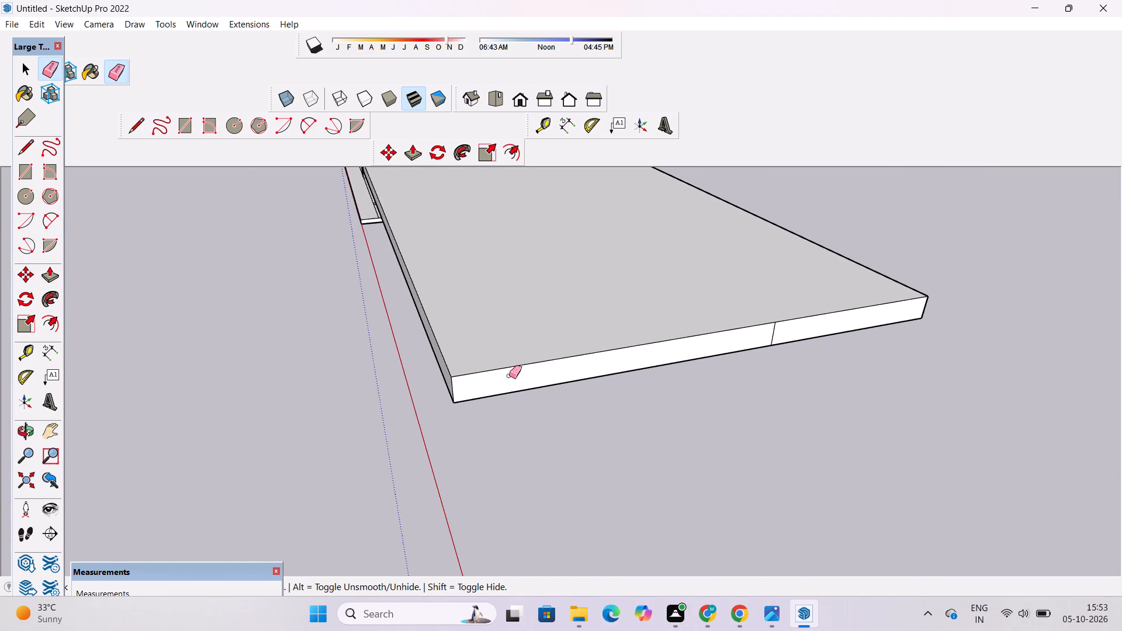
left_click_drag(782, 325, 775, 330)
Erase the remaining short dividing edge on the spare slab's long back side.
key("o")
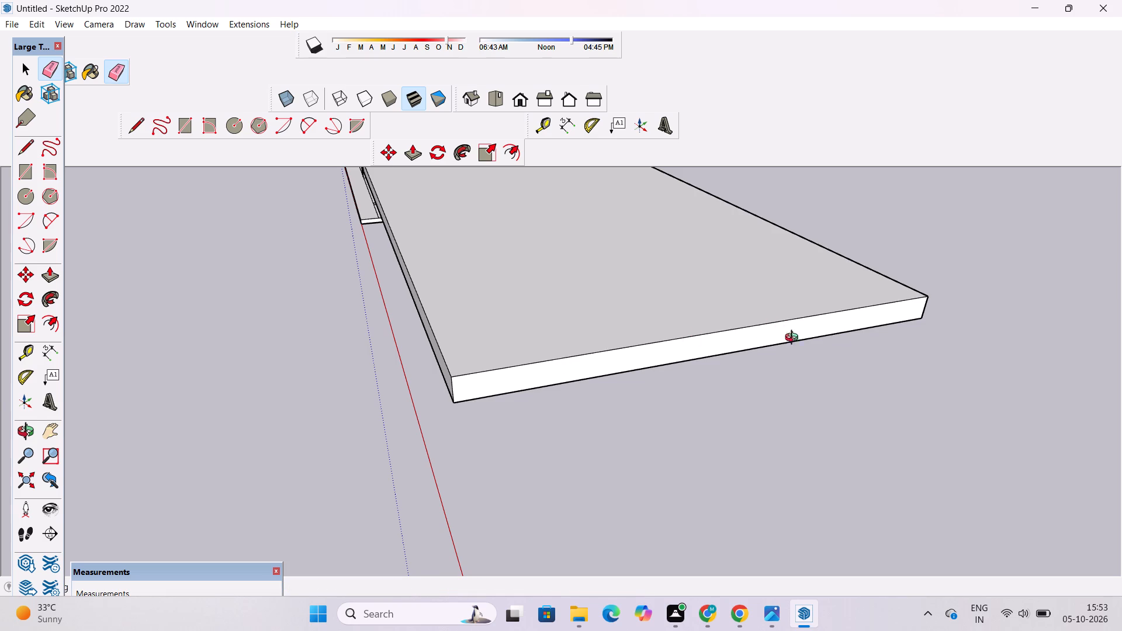
left_click_drag(841, 338, 362, 227)
scroll(394, 282, "down", 6)
left_click_drag(603, 361, 618, 378)
scroll(385, 333, "down", 4)
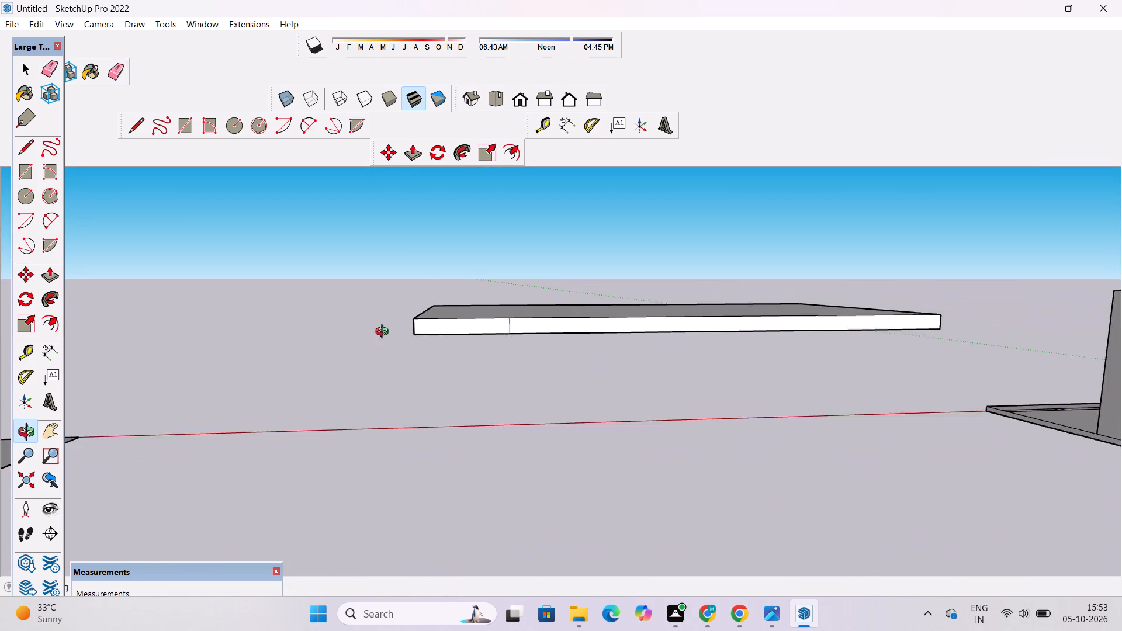
scroll(385, 333, "down", 3)
left_click_drag(456, 368, 510, 407)
scroll(498, 362, "up", 10)
key("e")
scroll(529, 372, "up", 4)
left_click_drag(585, 353, 559, 360)
Select all connected geometry of the cleaned spare slab and make it a group.
left_click(520, 92)
scroll(548, 328, "down", 4)
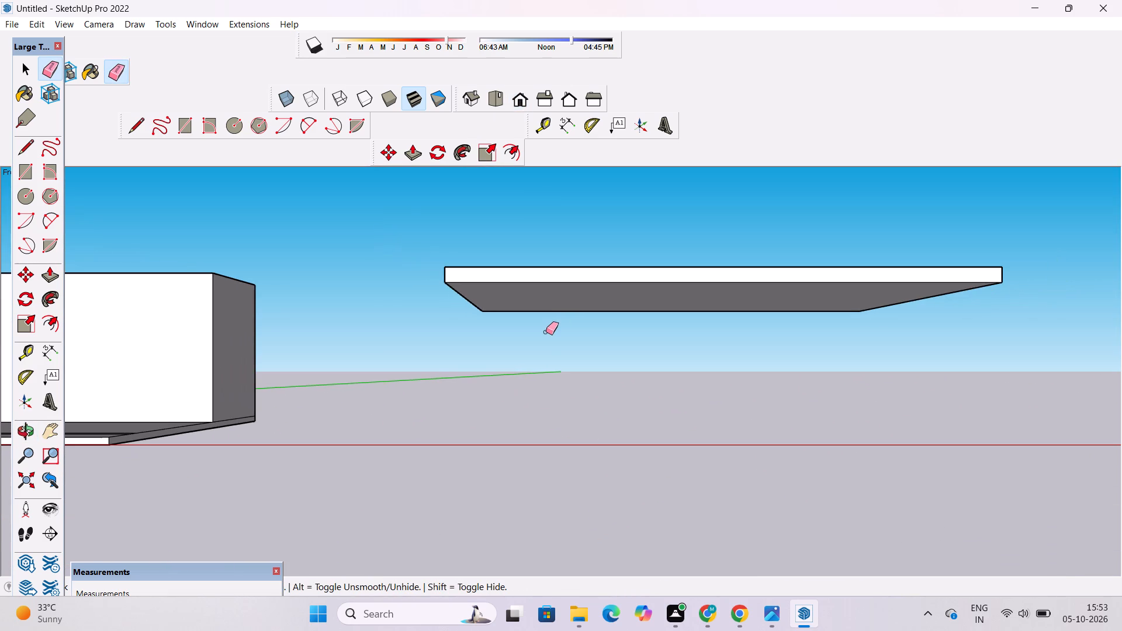
key("space")
key("o")
left_click_drag(540, 320, 599, 475)
left_click_drag(456, 434, 511, 428, "shift")
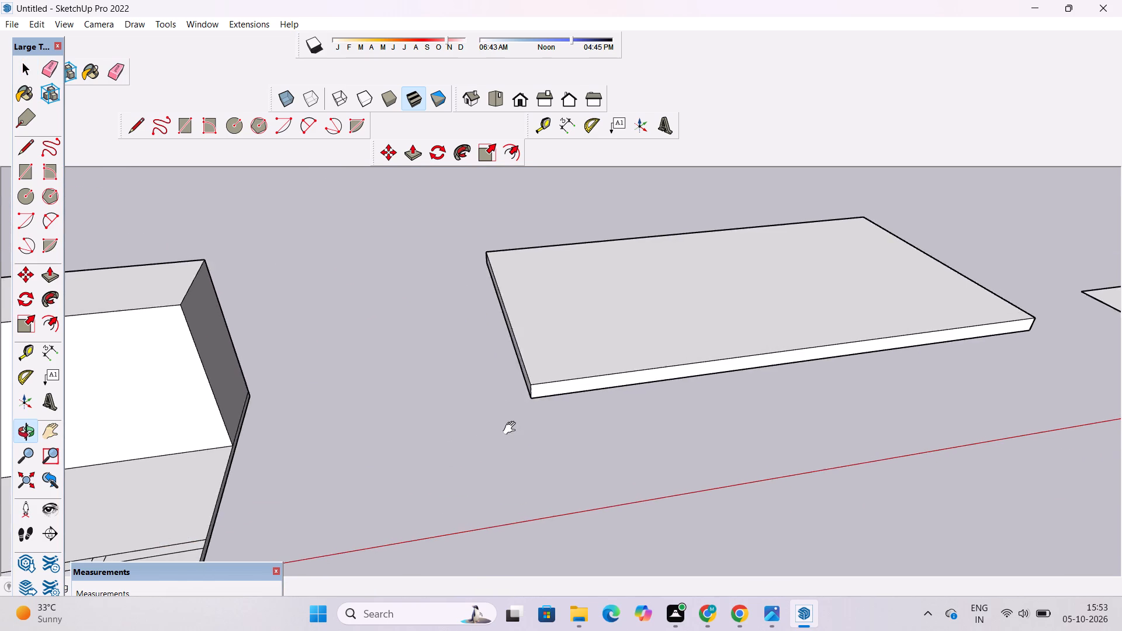
left_click_drag(513, 428, 622, 393)
key("space")
left_click(593, 323)
left_click(297, 290)
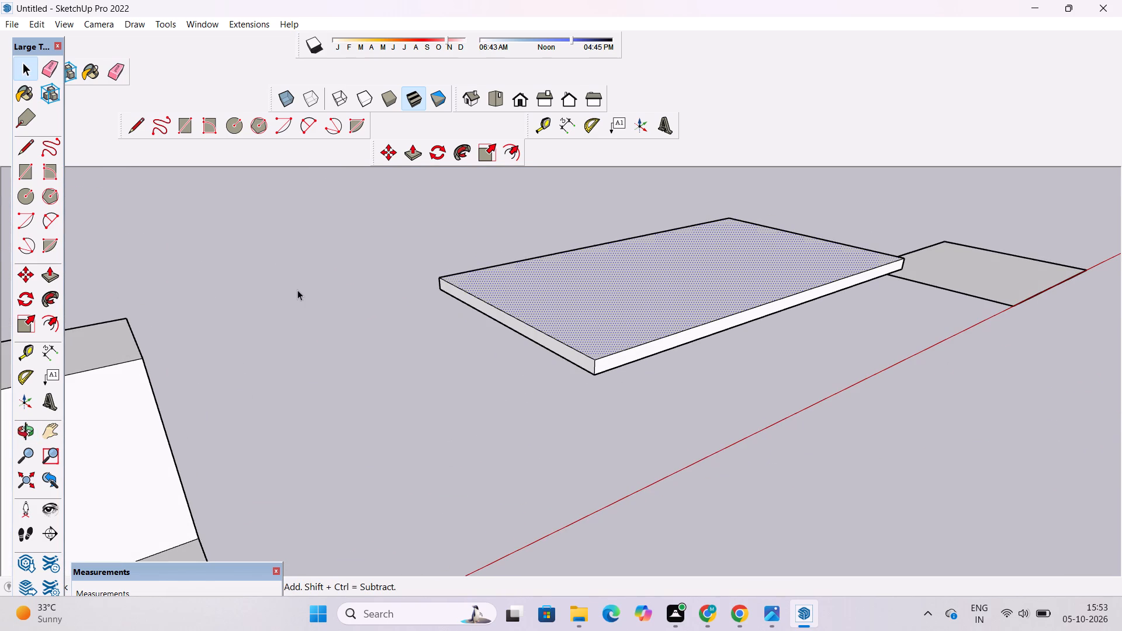
left_click(552, 286)
right_click(552, 286)
left_click(552, 286)
left_click(344, 307)
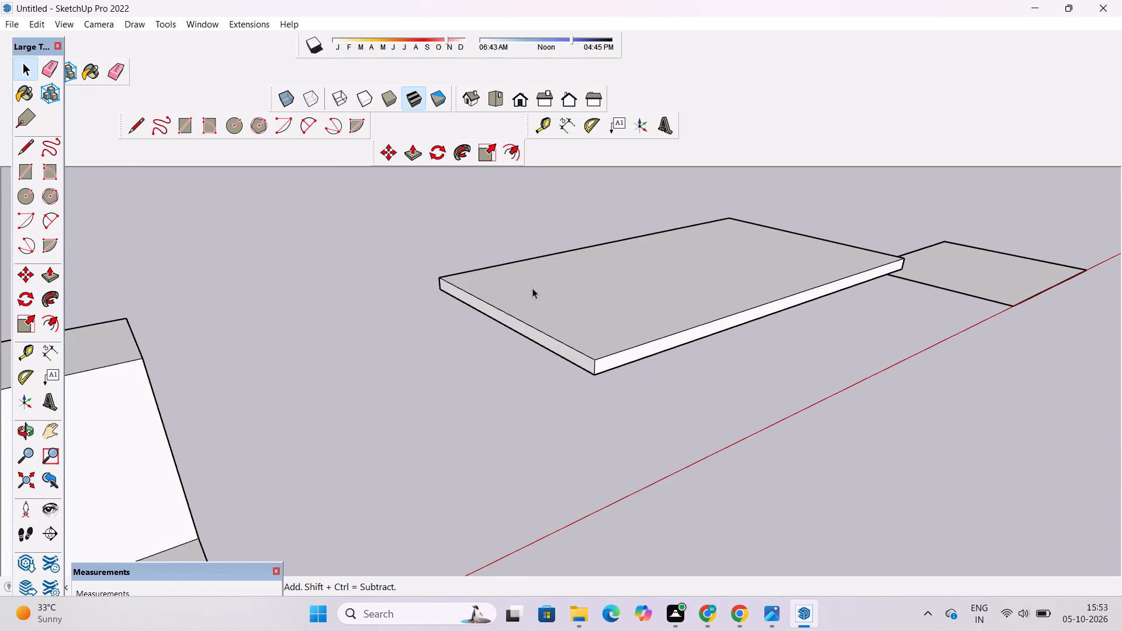
triple_click(532, 288)
right_click(532, 288)
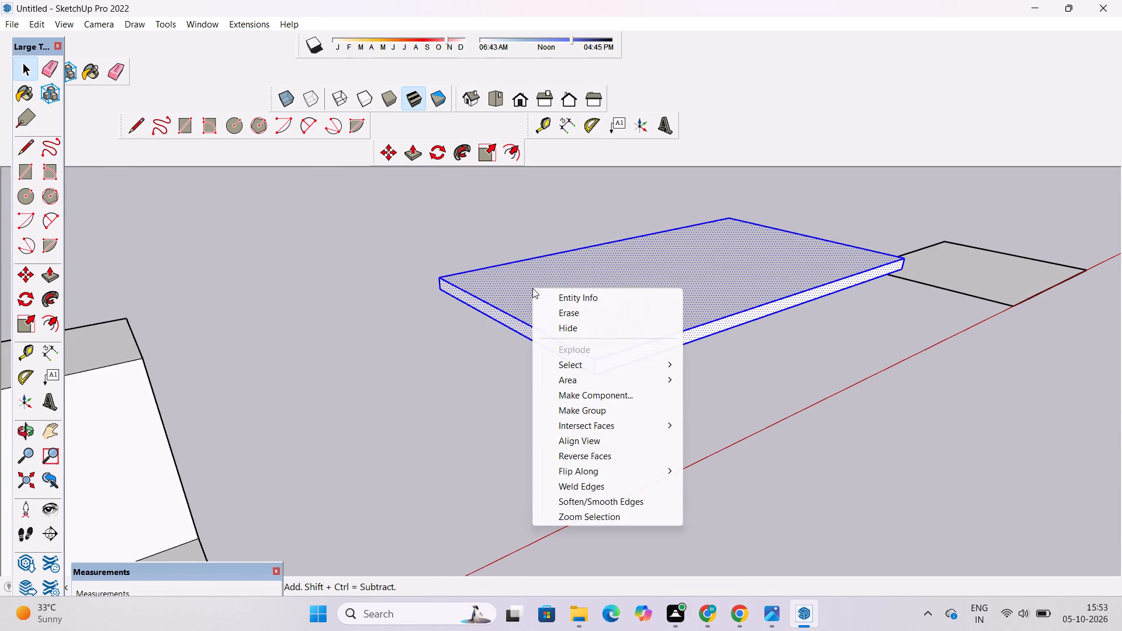
left_click(580, 411)
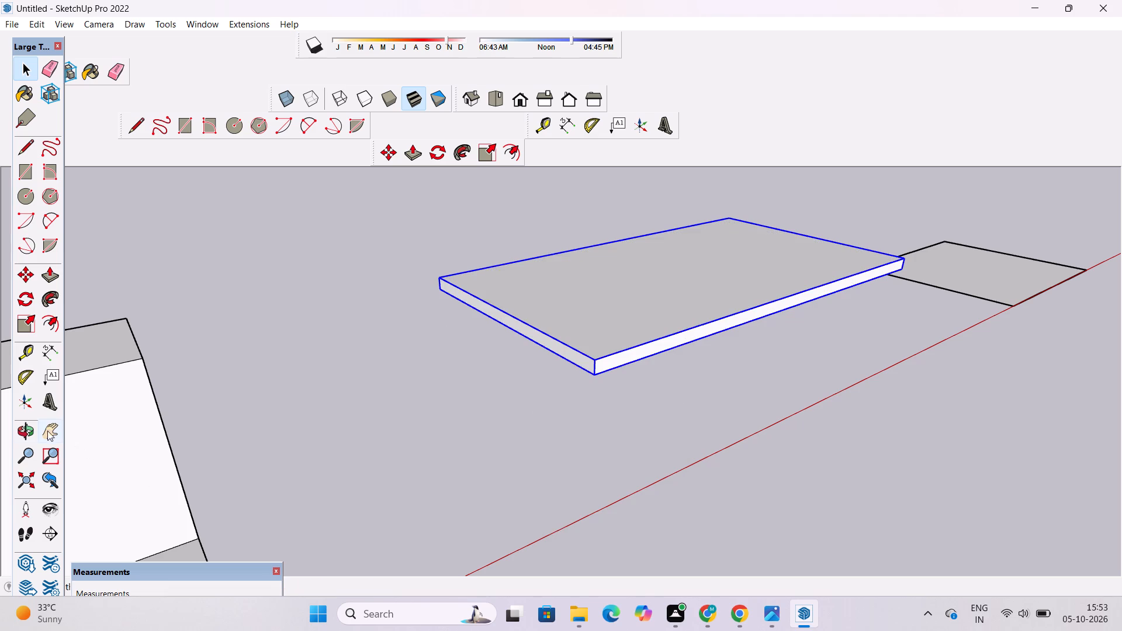
Copy the grouped spare slab onto the ground-floor walls, matching its lower corner to the walls' top outer corner.
left_click(29, 428)
scroll(532, 358, "down", 1)
left_click_drag(542, 384, 541, 380)
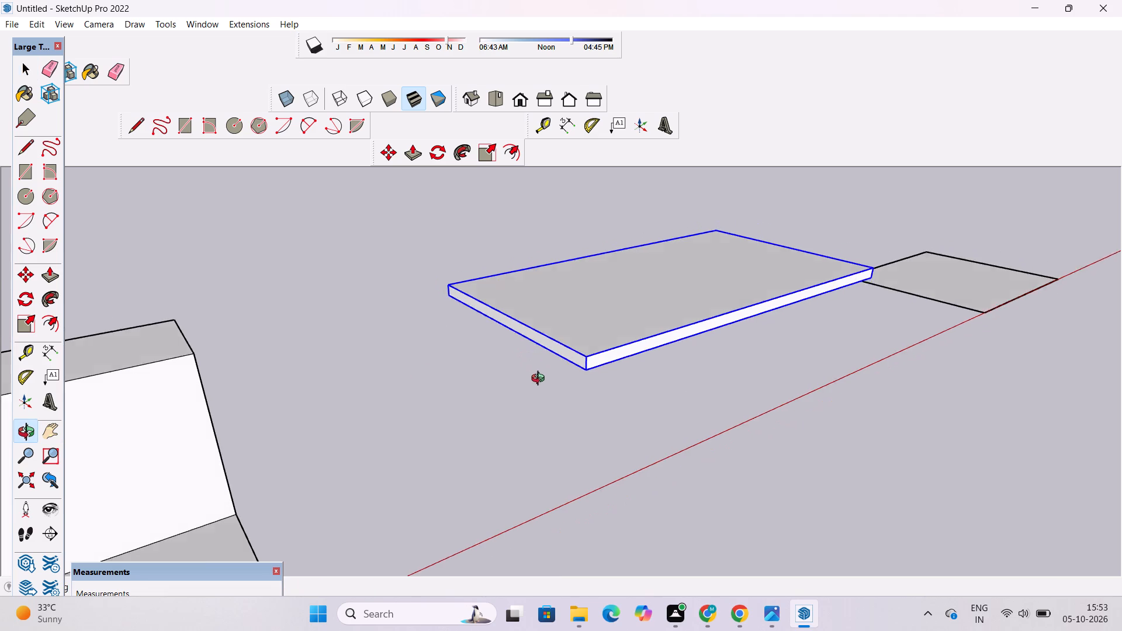
left_click_drag(541, 380, 522, 317)
scroll(524, 320, "down", 2)
left_click_drag(563, 417, 553, 297)
scroll(553, 297, "down", 3)
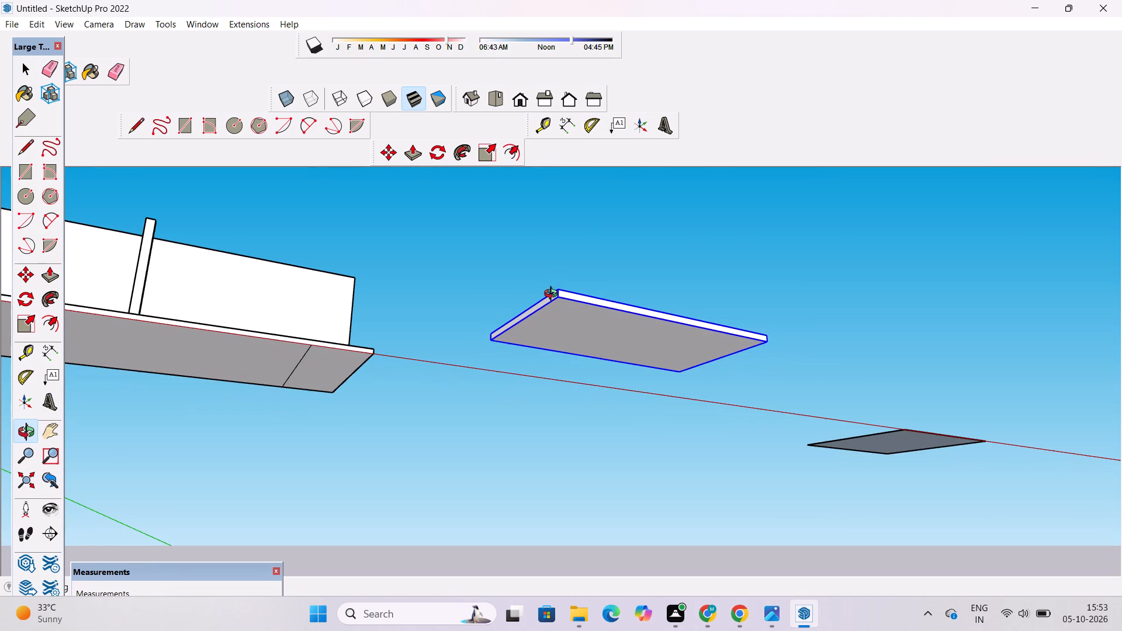
left_click_drag(553, 284, 555, 304)
scroll(556, 310, "down", 1)
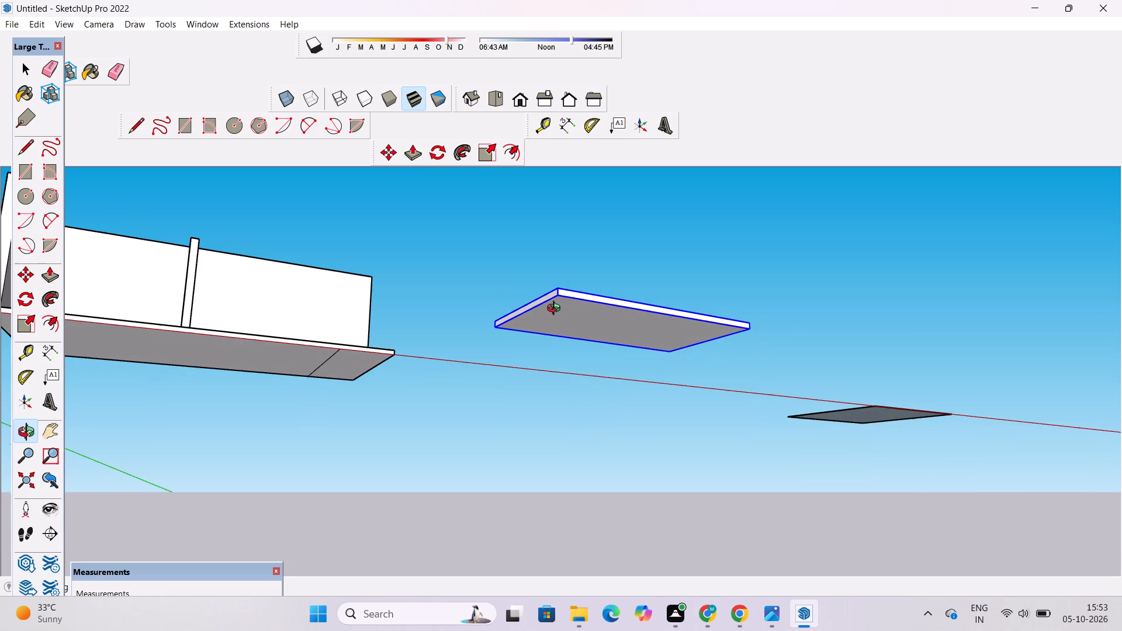
left_click_drag(562, 320, 548, 389)
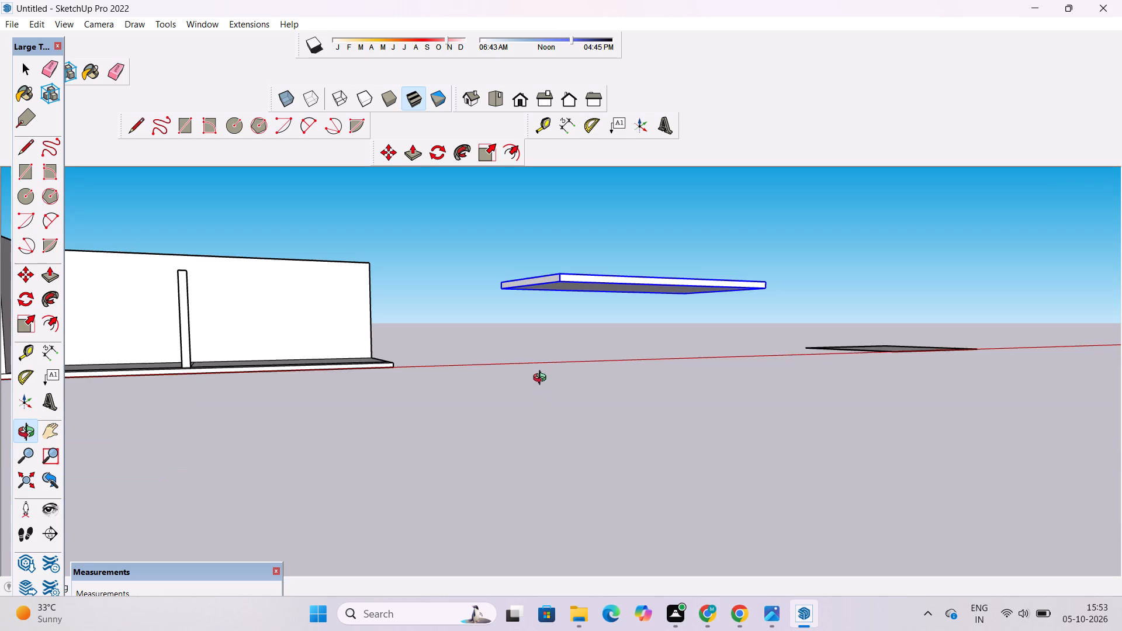
scroll(541, 377, "up", 2)
left_click_drag(548, 369, 747, 313, "shift")
left_click_drag(794, 256, 746, 370)
scroll(726, 339, "down", 11)
left_click_drag(740, 288, 678, 384, "shift")
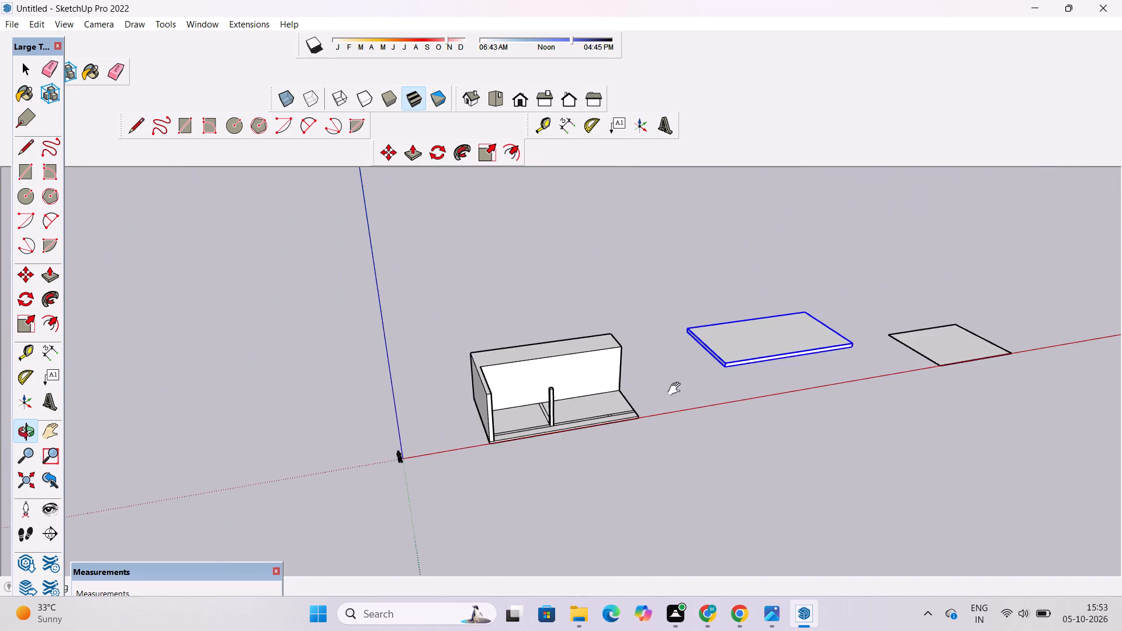
left_click_drag(683, 390, 843, 390)
scroll(660, 308, "up", 10)
key("space")
scroll(572, 306, "up", 4)
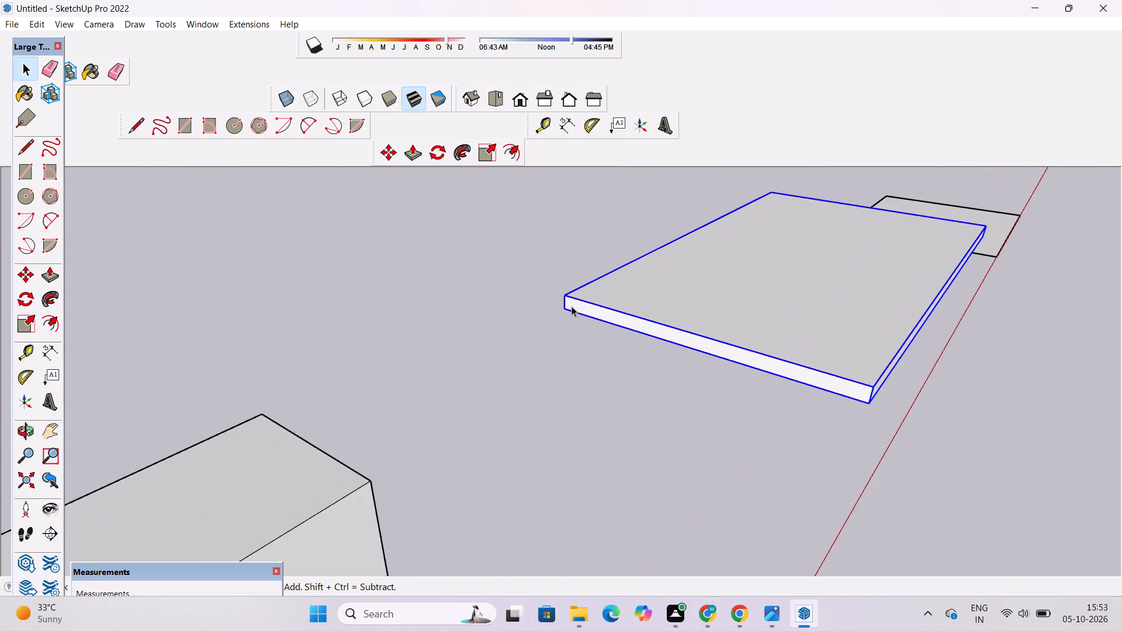
scroll(572, 306, "up", 4)
type(",m")
scroll(555, 307, "up", 1)
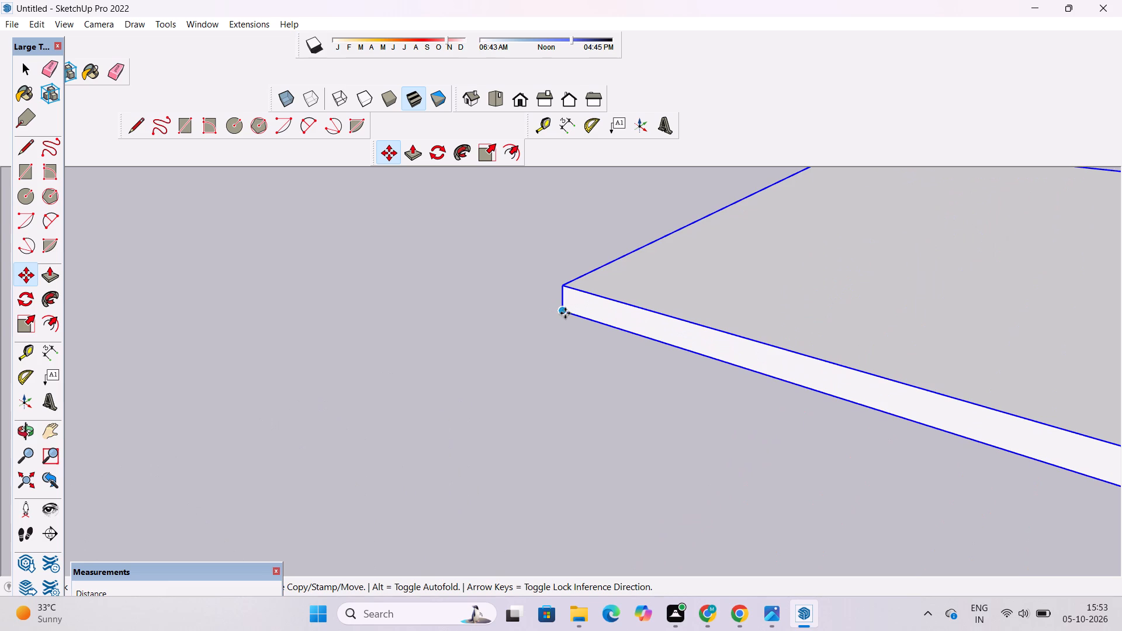
left_click(565, 313)
scroll(614, 338, "down", 17)
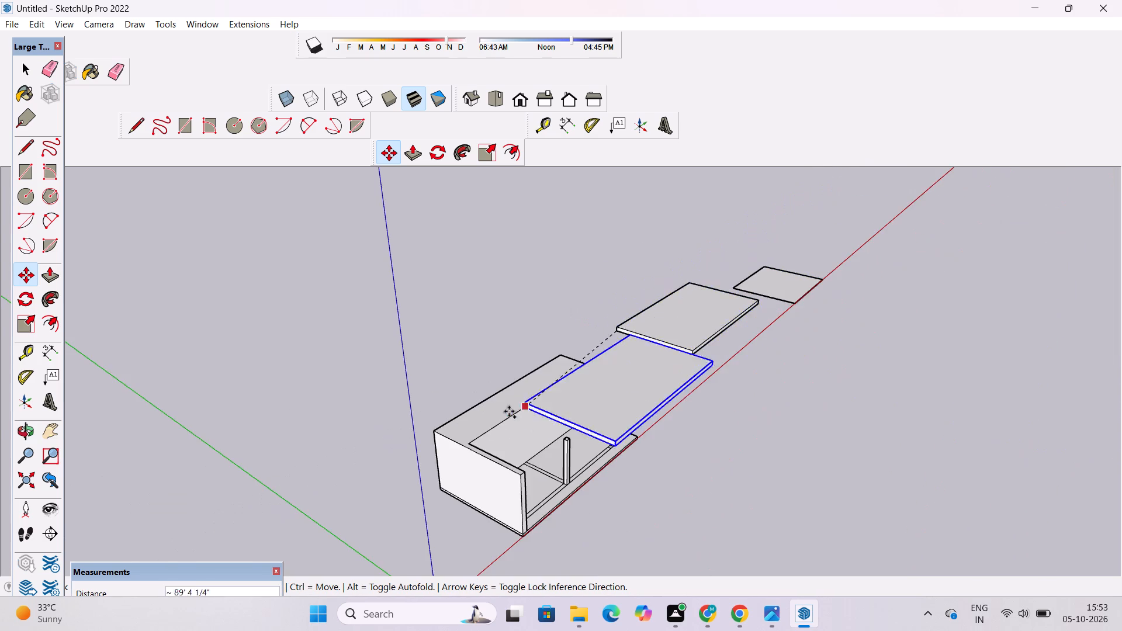
scroll(475, 427, "up", 9)
left_click(371, 435)
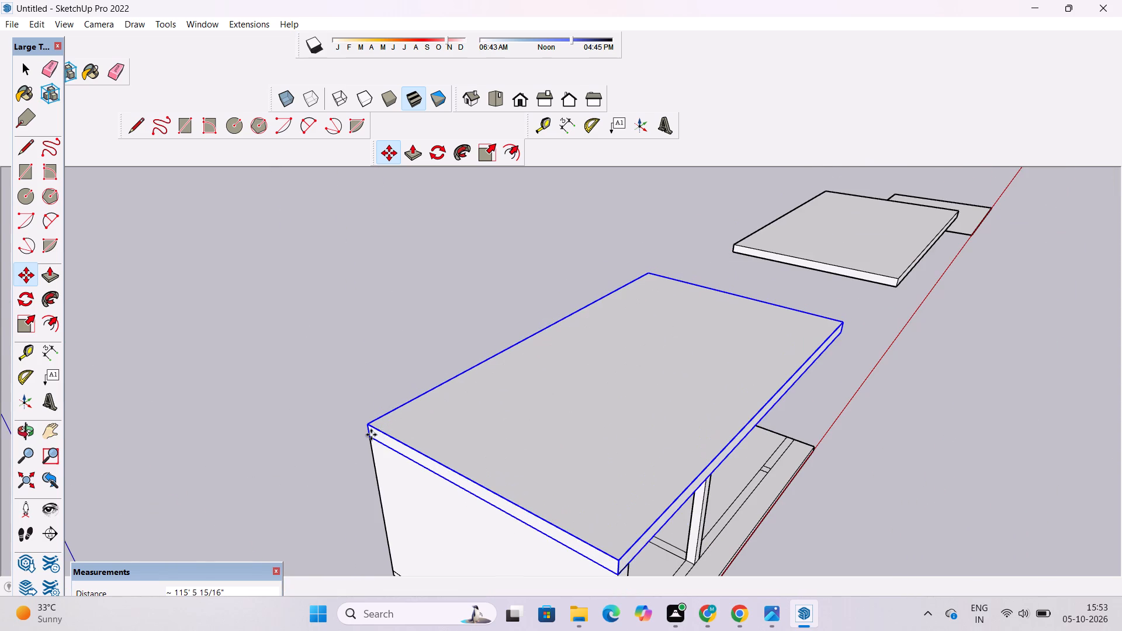
key("space")
Explode the slab group placed on top of the ground-floor walls.
key("o")
scroll(387, 354, "down", 5)
left_click_drag(626, 411, 403, 235)
left_click_drag(546, 349, 507, 310)
left_click_drag(504, 329, 538, 428)
key("space")
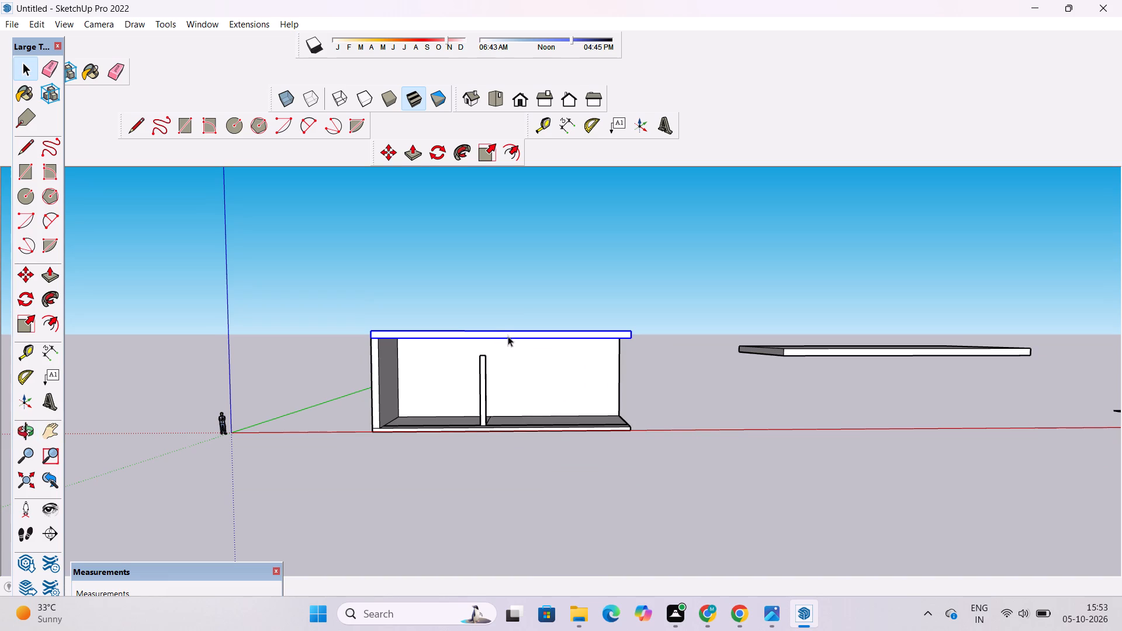
right_click(508, 333)
left_click(546, 427)
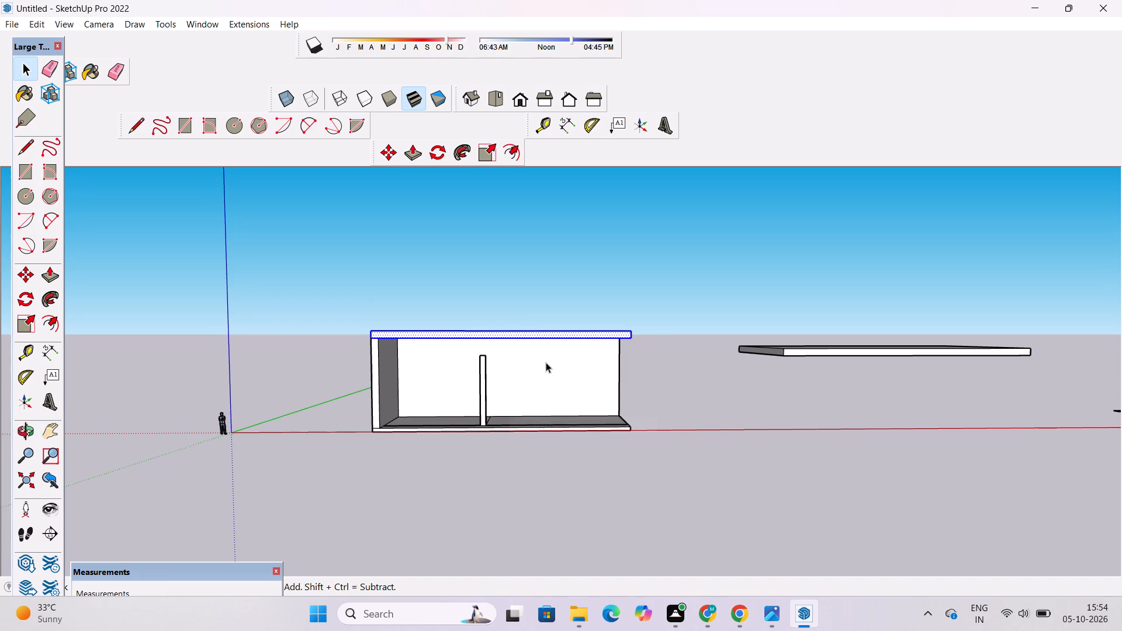
key("o")
left_click_drag(546, 384, 514, 279)
scroll(512, 276, "up", 4)
key("space")
left_click(512, 276)
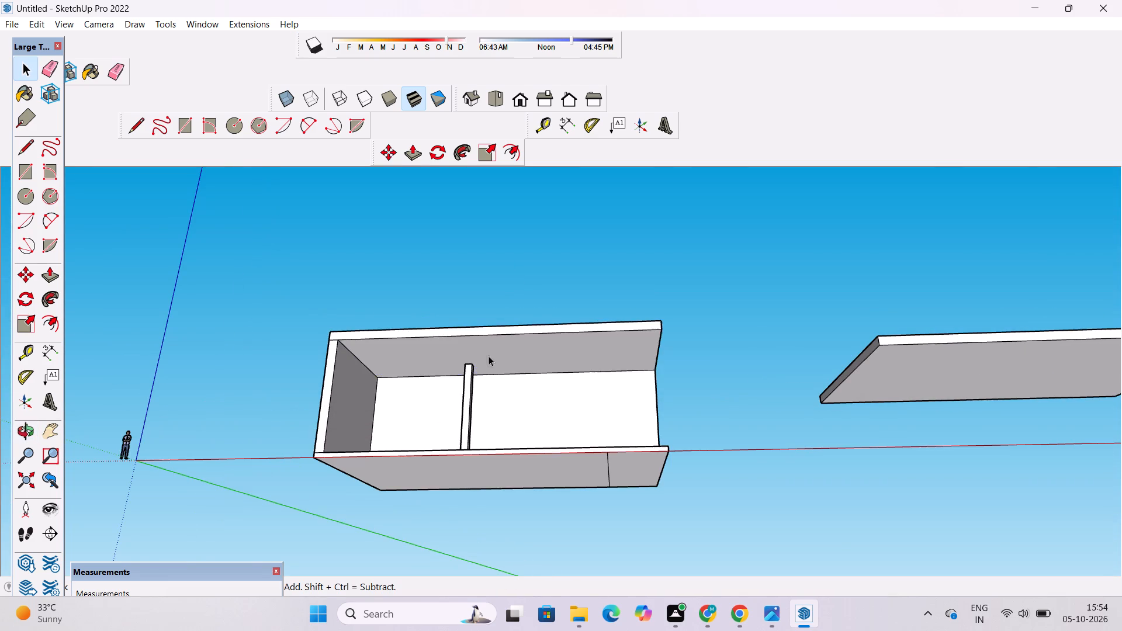
Push/Pull the column's top face up 5' to meet the underside of the roof slab.
scroll(482, 368, "up", 14)
key("o")
scroll(487, 317, "down", 3)
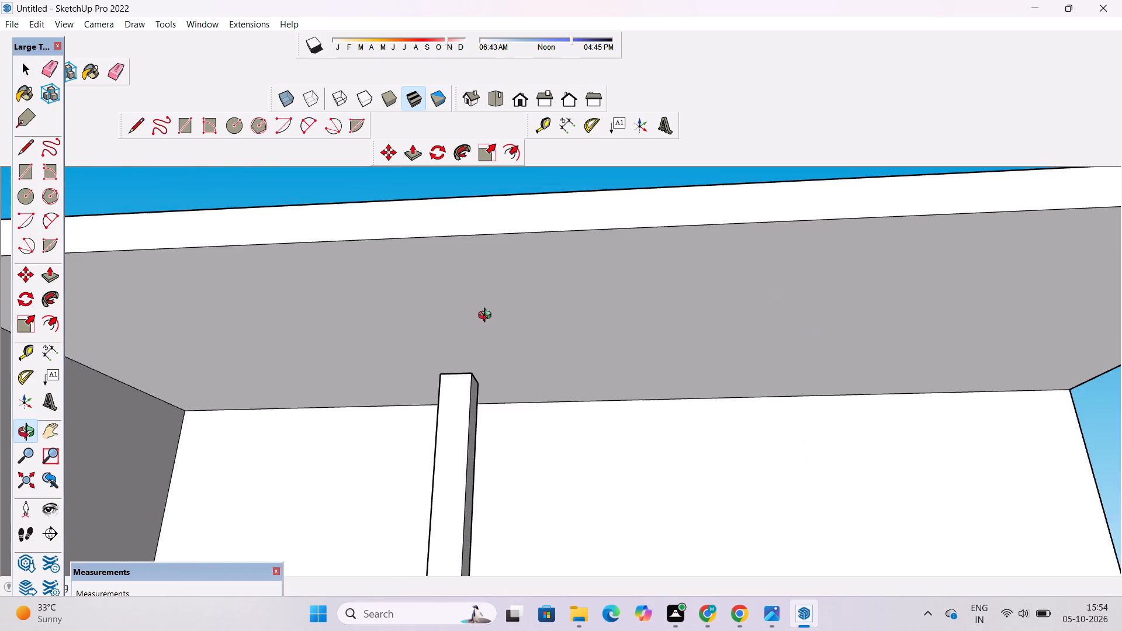
left_click_drag(488, 315, 510, 360)
left_click_drag(511, 363, 505, 297, "shift")
left_click_drag(508, 328, 539, 379)
left_click_drag(540, 381, 528, 299, "shift")
scroll(528, 297, "down", 3)
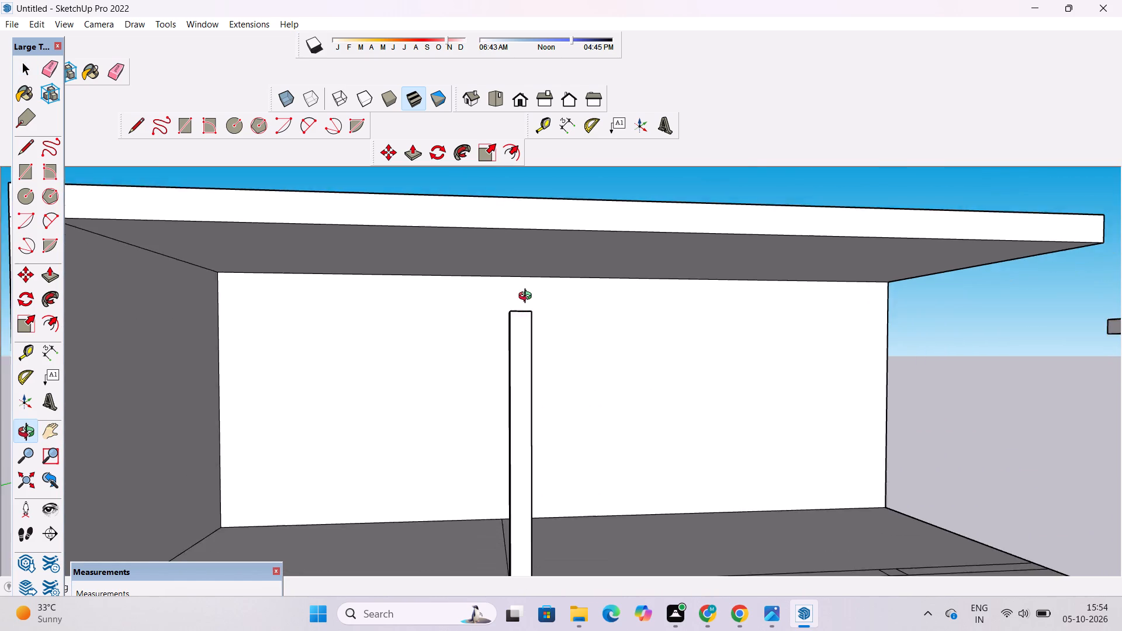
left_click_drag(532, 319, 556, 391)
left_click_drag(558, 410, 559, 418)
scroll(534, 360, "up", 6)
key("p")
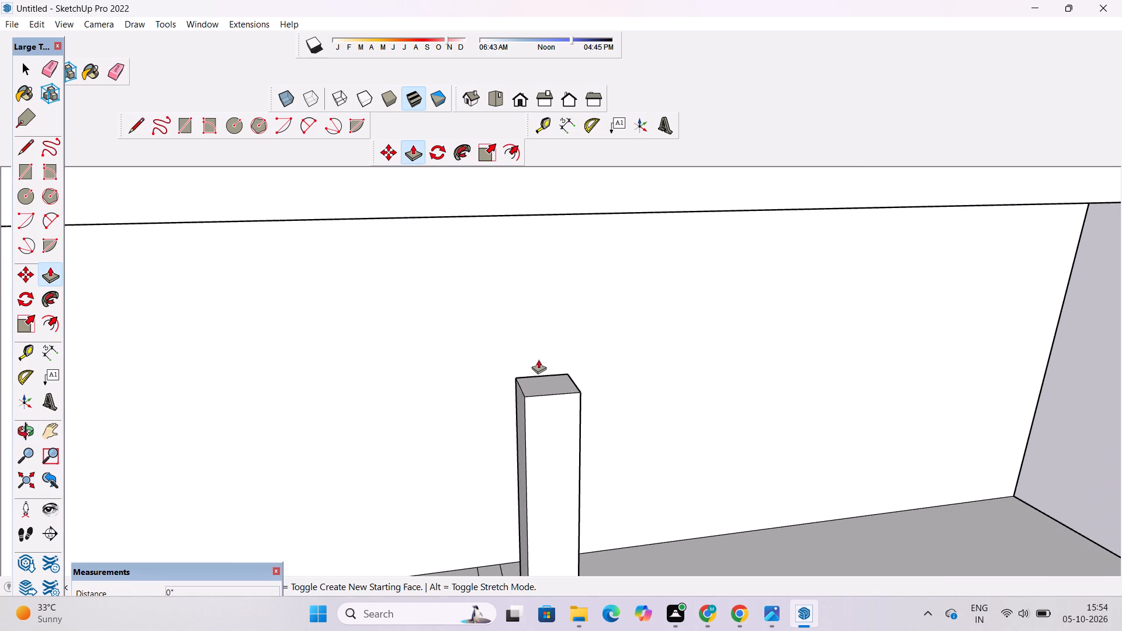
left_click(550, 382)
scroll(550, 382, "down", 4)
scroll(550, 382, "up", 2)
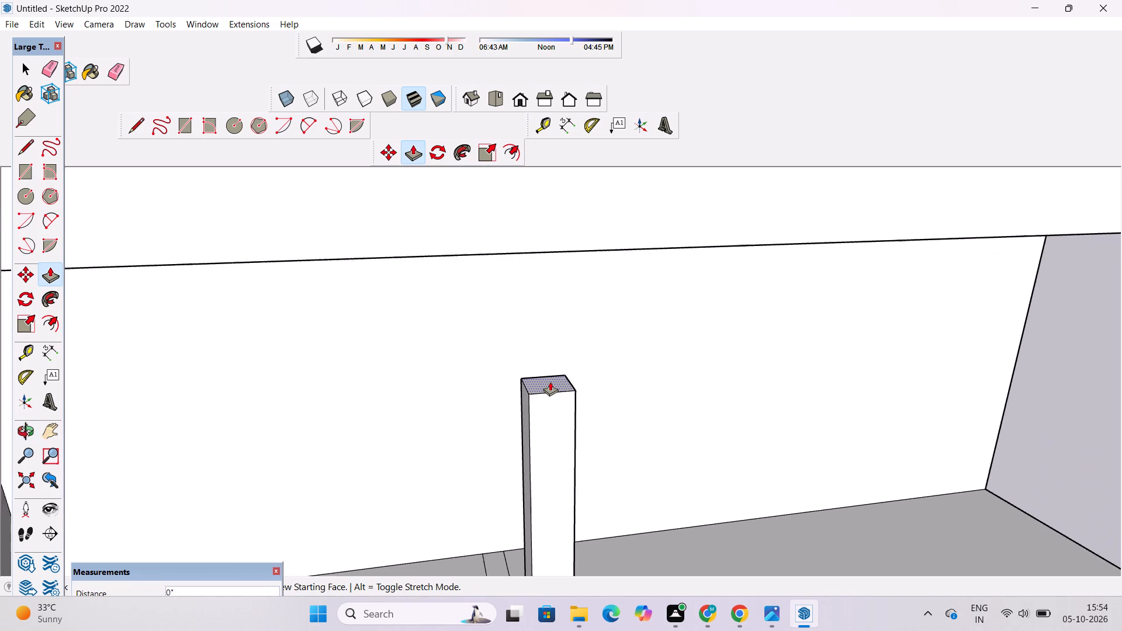
scroll(550, 382, "up", 1)
key("o")
left_click_drag(532, 300, 507, 188)
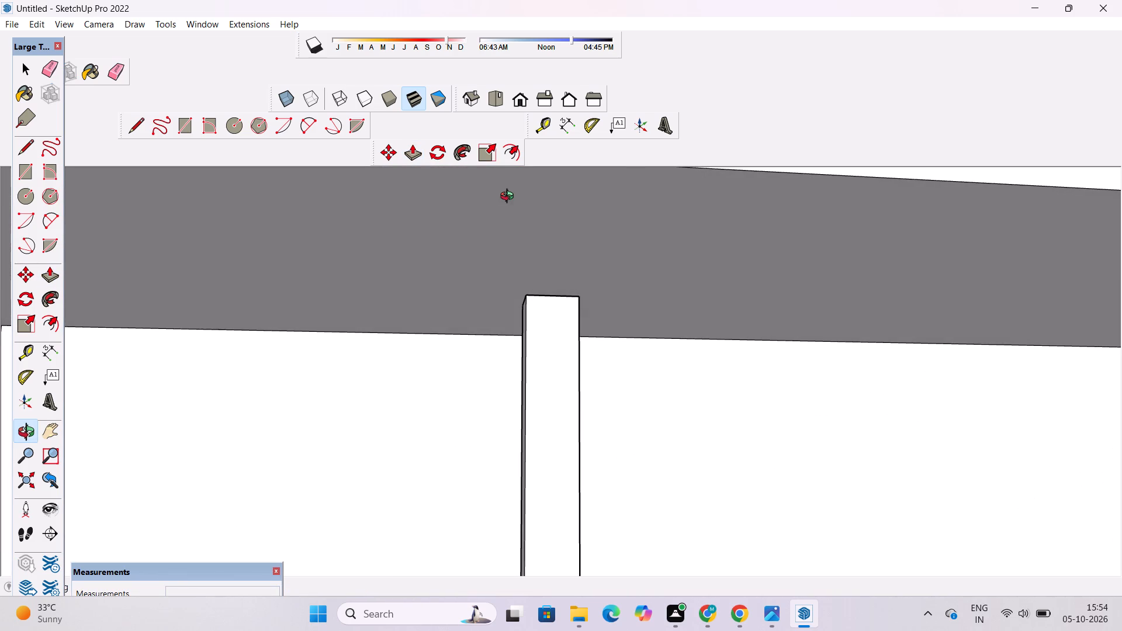
key("p")
scroll(503, 213, "down", 2)
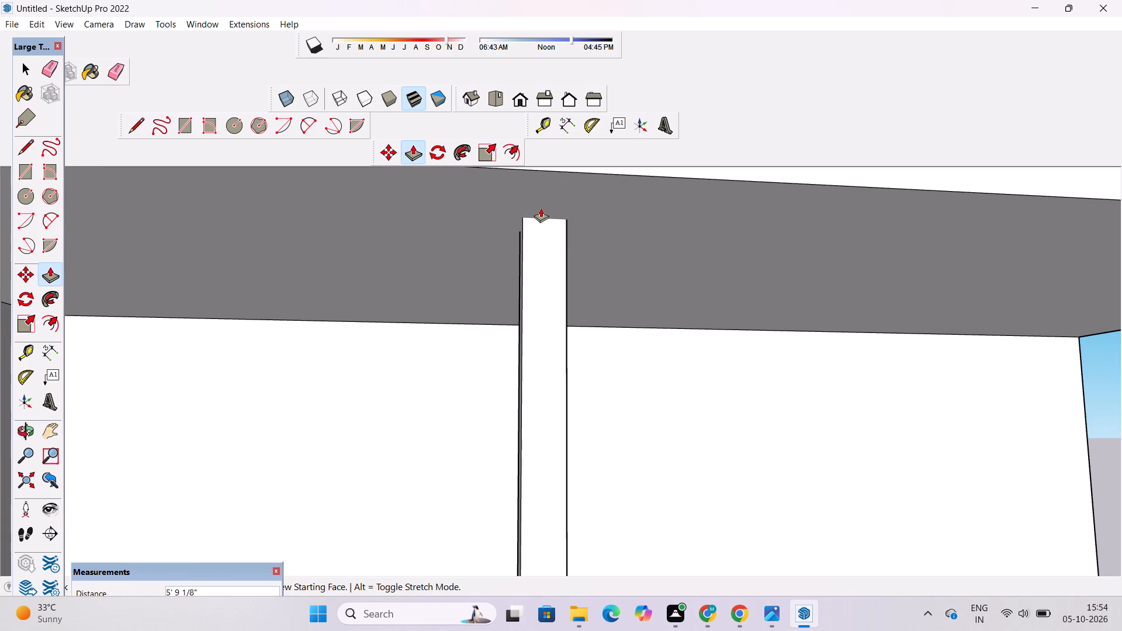
left_click(578, 224)
Erase the two short edges of the small square in the floor slab's front strip.
key("o")
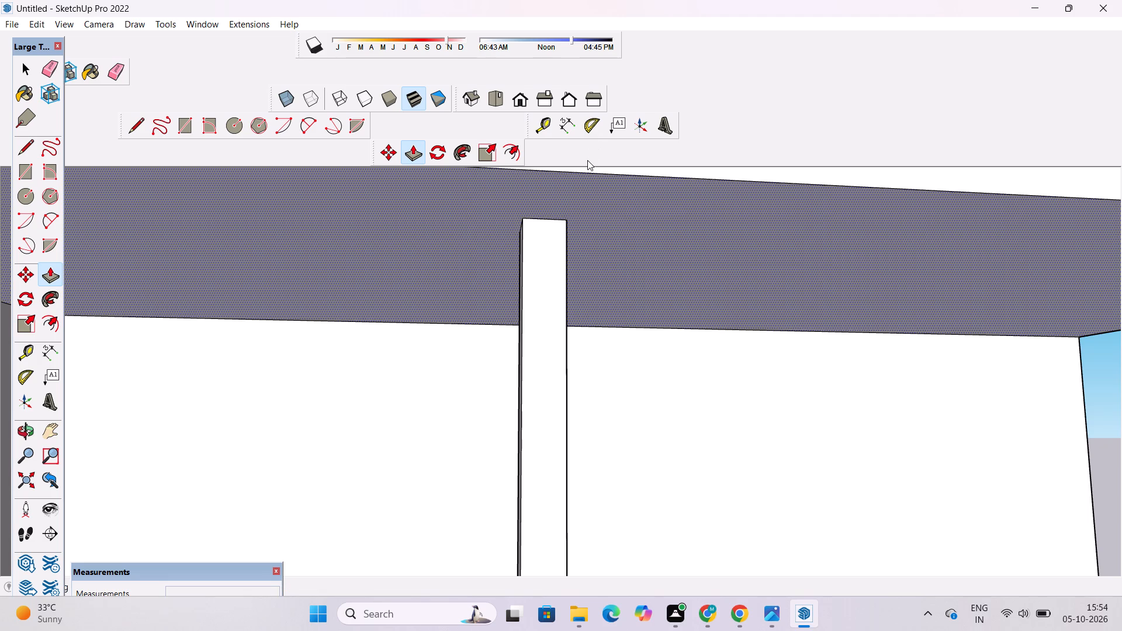
scroll(484, 174, "down", 5)
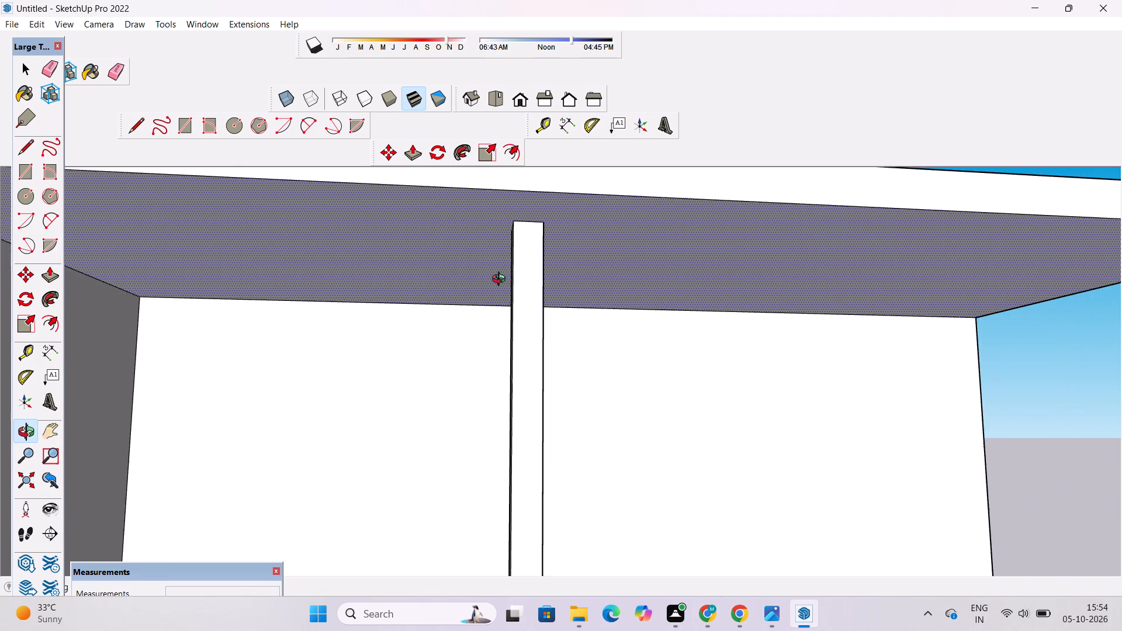
left_click_drag(502, 284, 491, 354)
scroll(491, 354, "down", 5)
left_click_drag(487, 363, 510, 306, "shift")
scroll(510, 306, "down", 4)
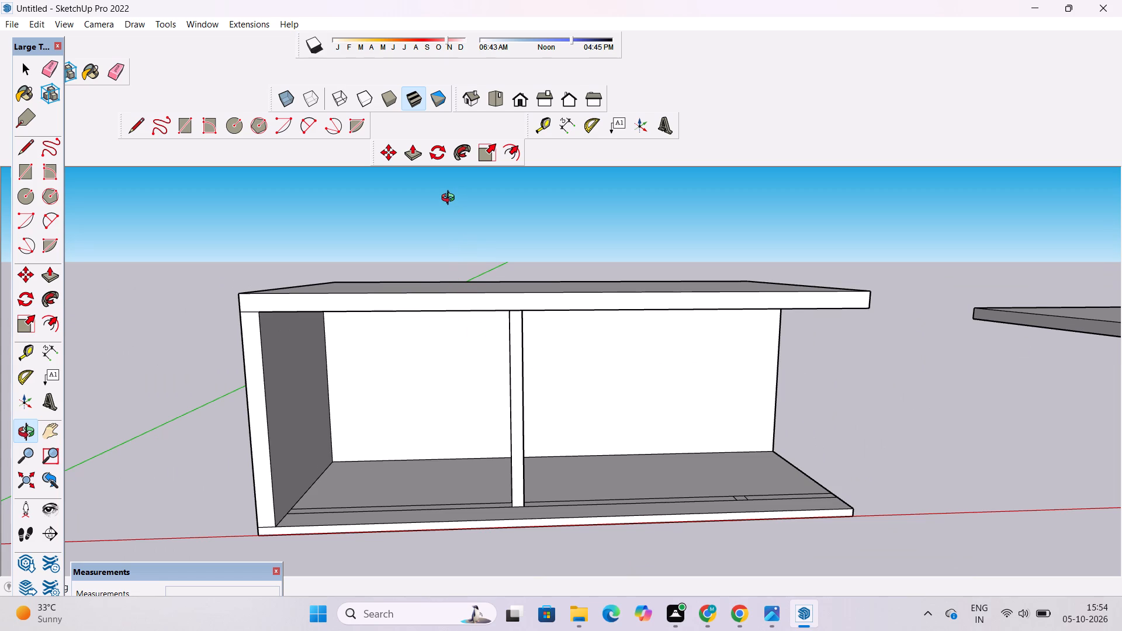
scroll(422, 237, "down", 5)
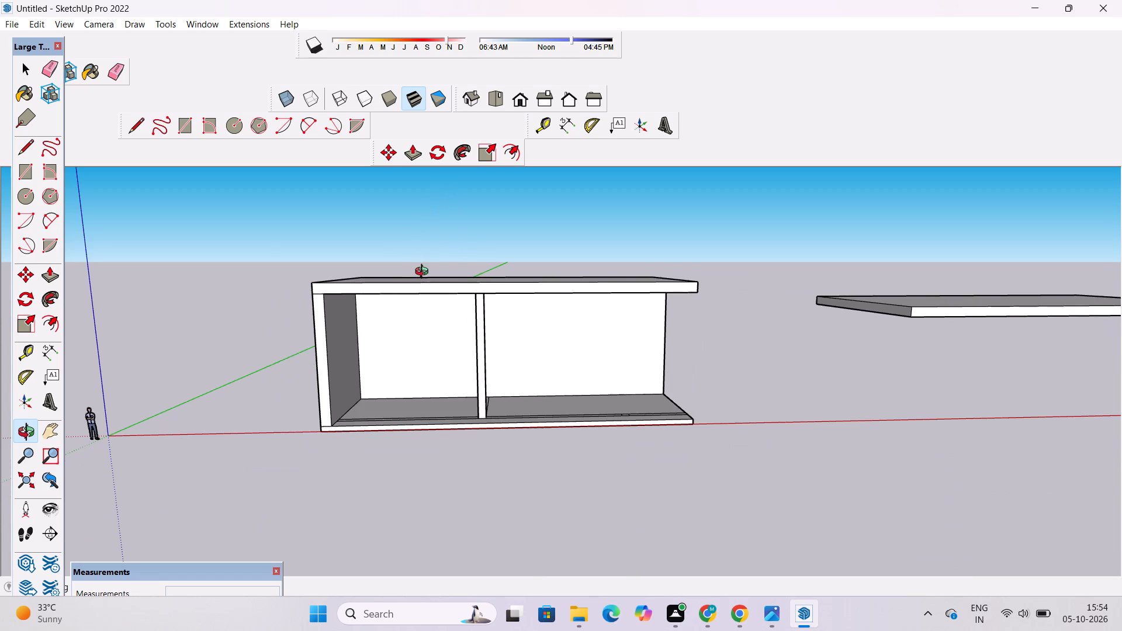
scroll(444, 397, "up", 4)
left_click_drag(517, 369, 480, 366, "shift")
left_click_drag(485, 387, 500, 483)
scroll(525, 457, "down", 4)
left_click_drag(662, 456, 593, 497)
scroll(619, 480, "up", 8)
left_click_drag(615, 463, 465, 377, "shift")
left_click_drag(477, 377, 506, 425)
scroll(514, 394, "up", 3)
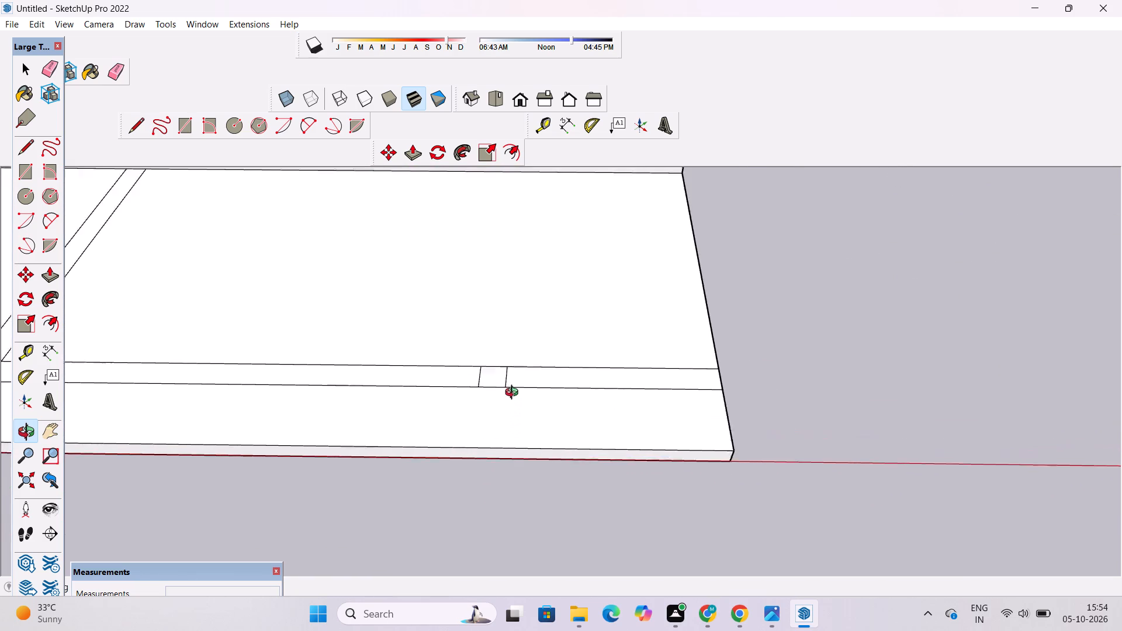
scroll(514, 394, "up", 6)
key("e")
left_click_drag(514, 374, 503, 364)
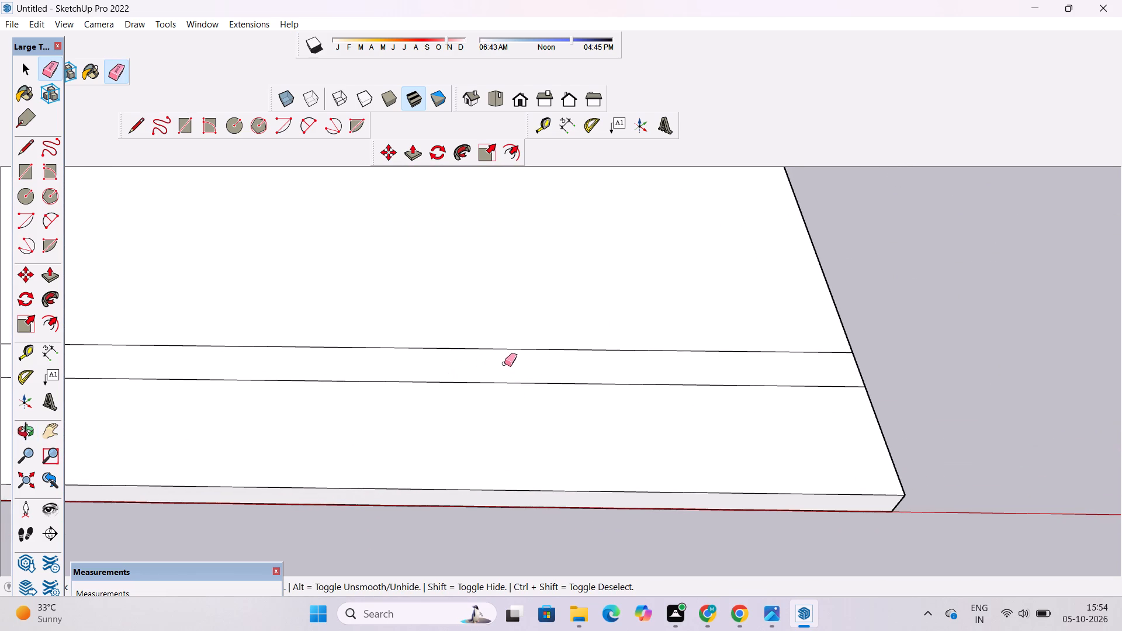
Examine the ground floor with its roof slab, walls and column from several angles.
key("o")
scroll(505, 375, "down", 11)
left_click_drag(511, 457, 354, 288)
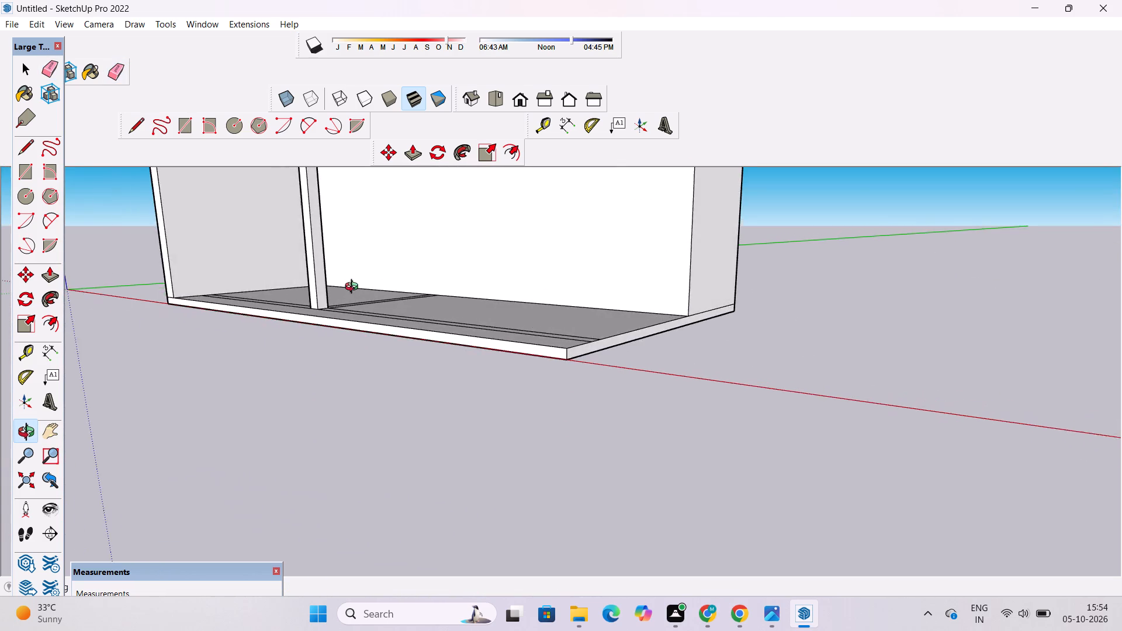
left_click_drag(354, 288, 559, 352)
scroll(559, 352, "down", 5)
left_click_drag(482, 358, 622, 342, "shift")
left_click_drag(635, 384, 503, 353)
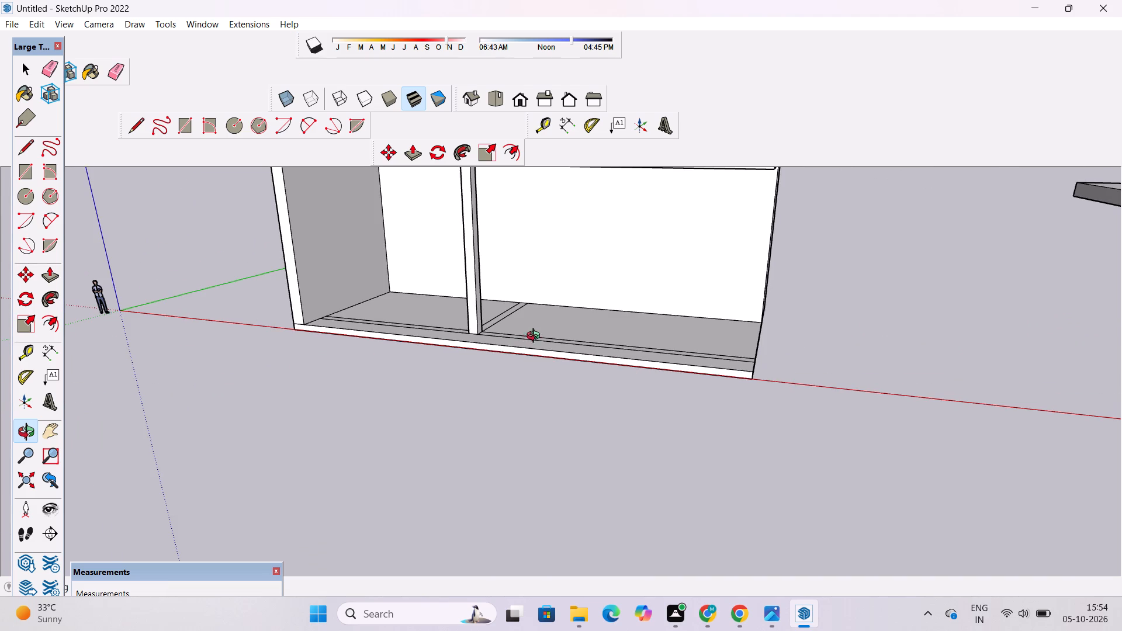
left_click_drag(536, 337, 546, 355)
left_click_drag(506, 366, 496, 285)
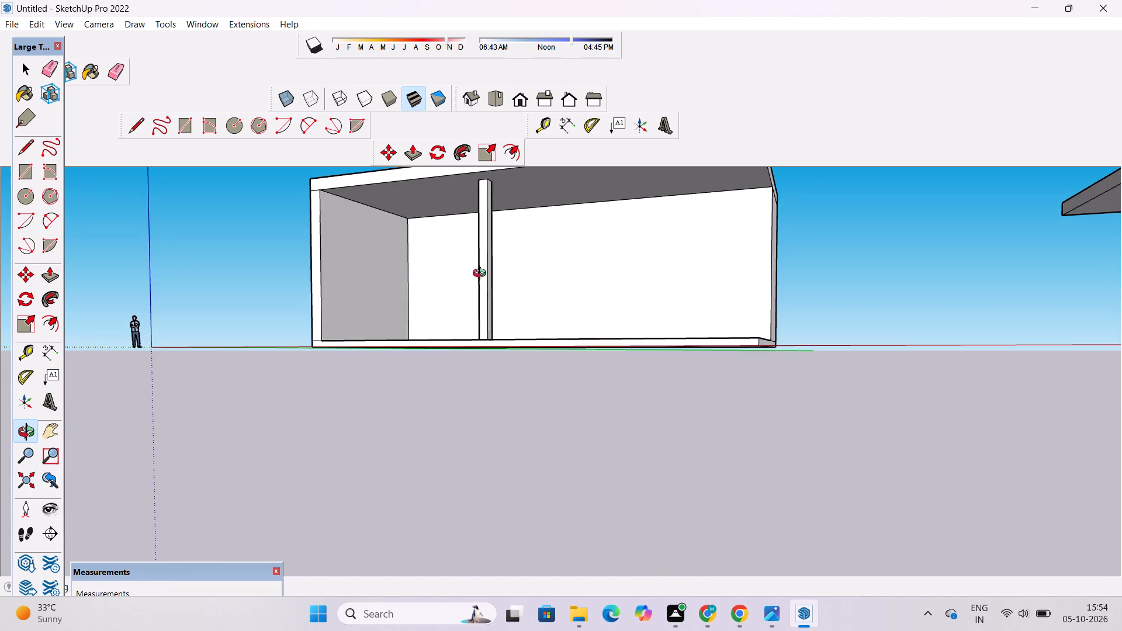
left_click_drag(351, 306, 427, 467)
scroll(407, 178, "down", 3)
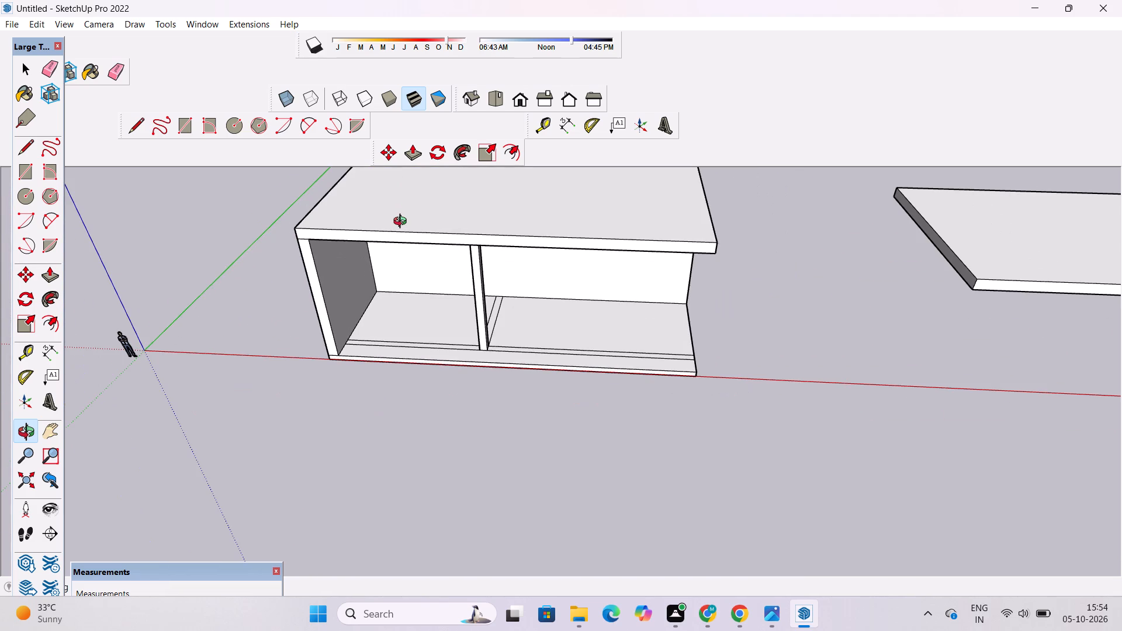
scroll(409, 225, "down", 4)
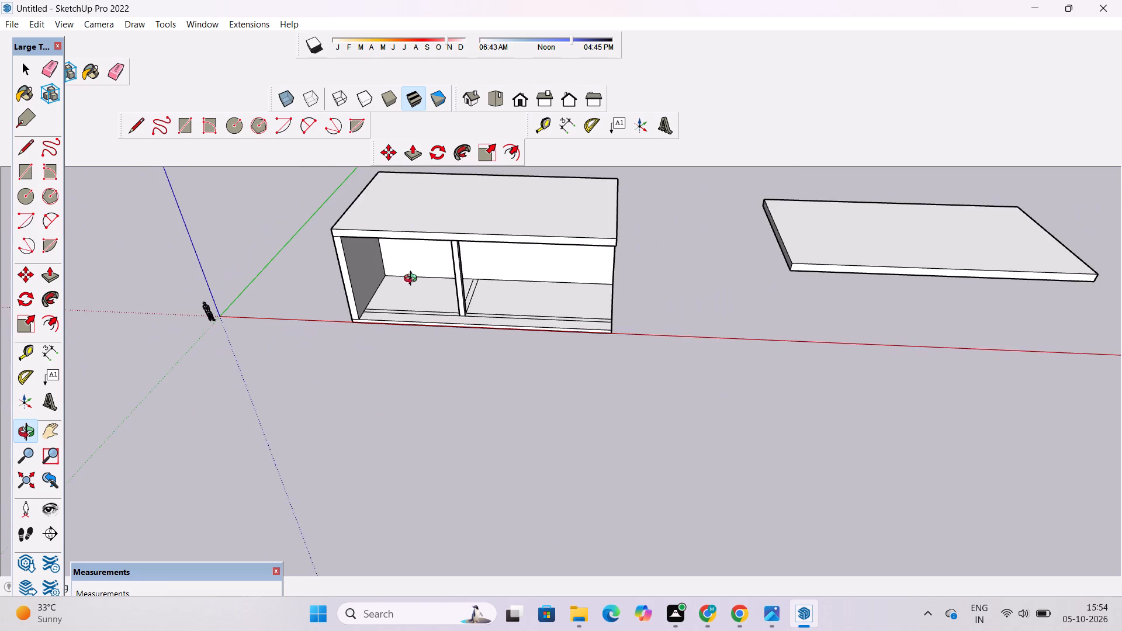
left_click_drag(418, 286, 448, 342, "shift")
left_click_drag(450, 355, 597, 316)
scroll(529, 376, "up", 3)
left_click_drag(512, 379, 523, 402, "shift")
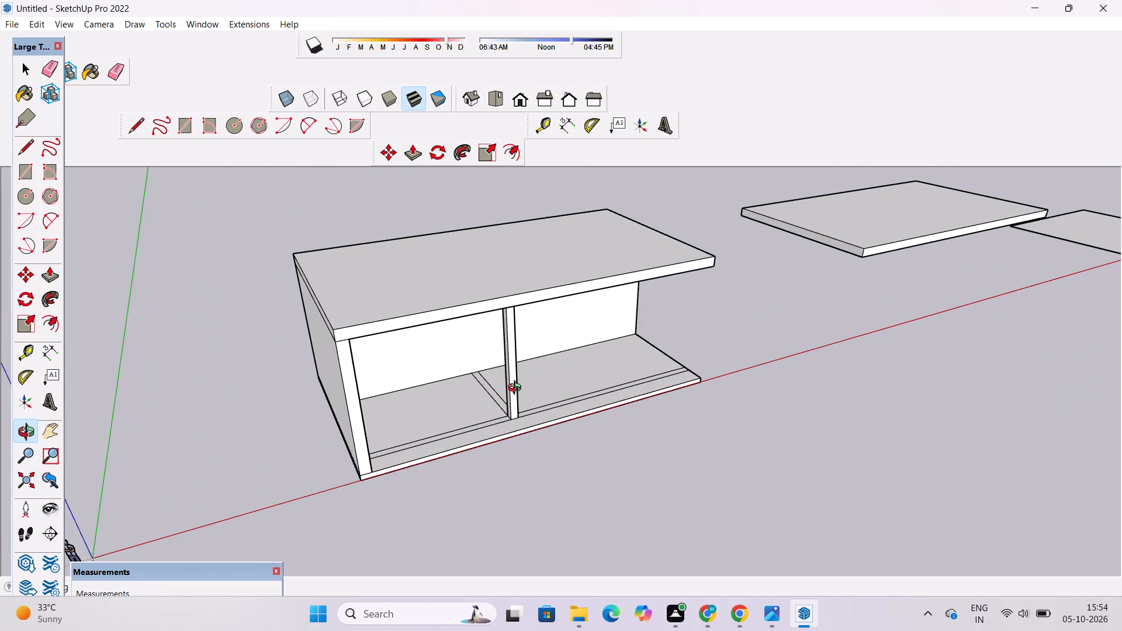
scroll(517, 389, "down", 4)
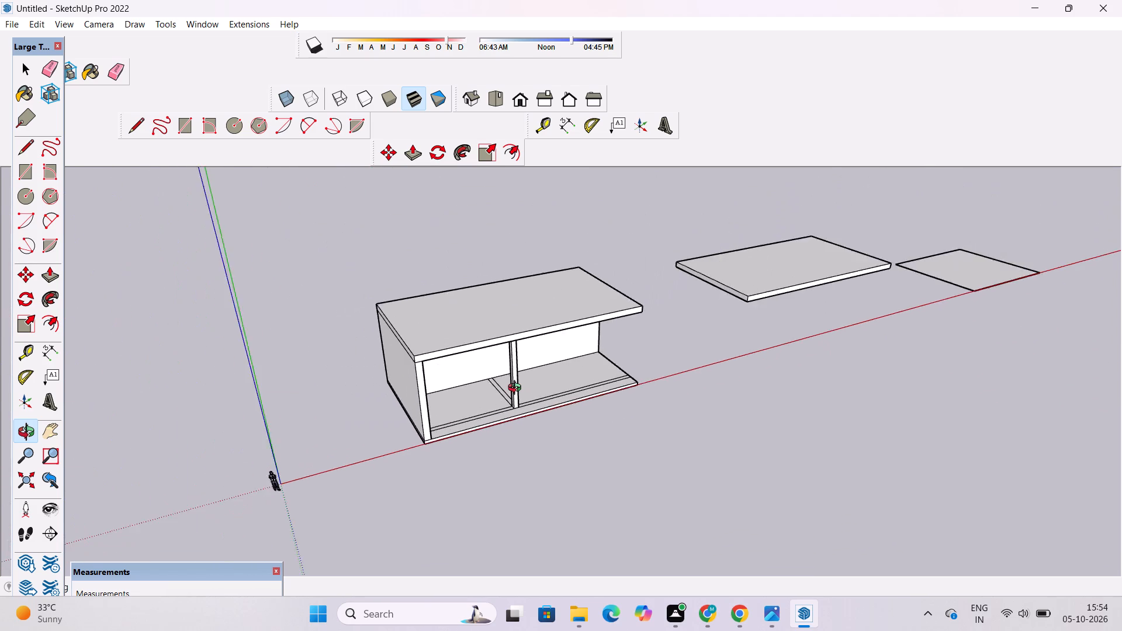
scroll(517, 389, "down", 2)
scroll(517, 389, "up", 5)
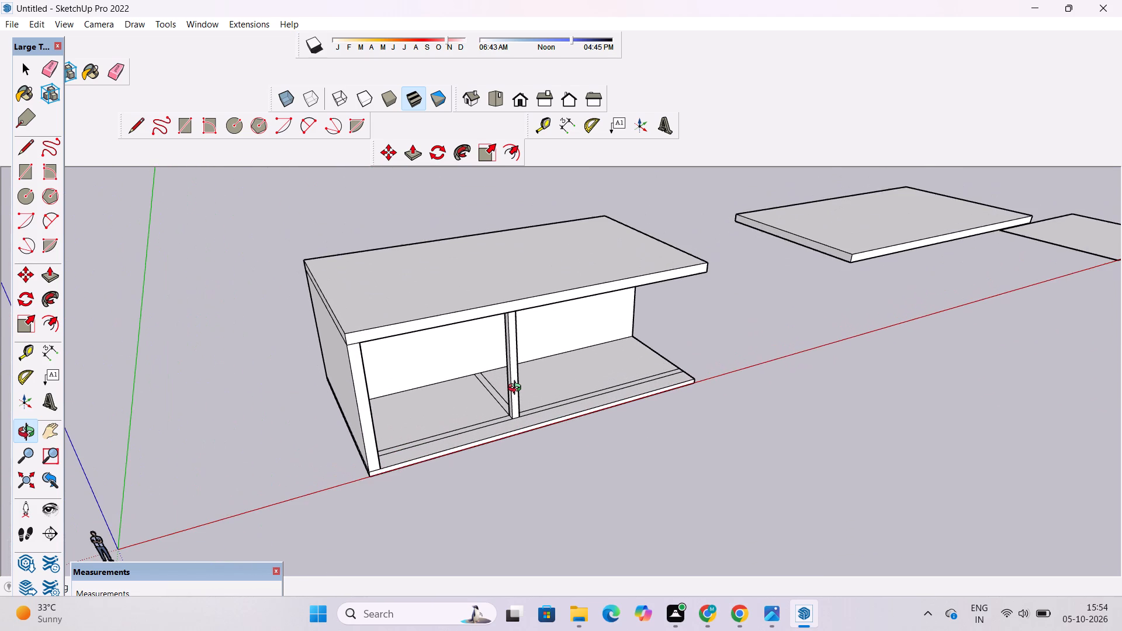
scroll(517, 389, "down", 4)
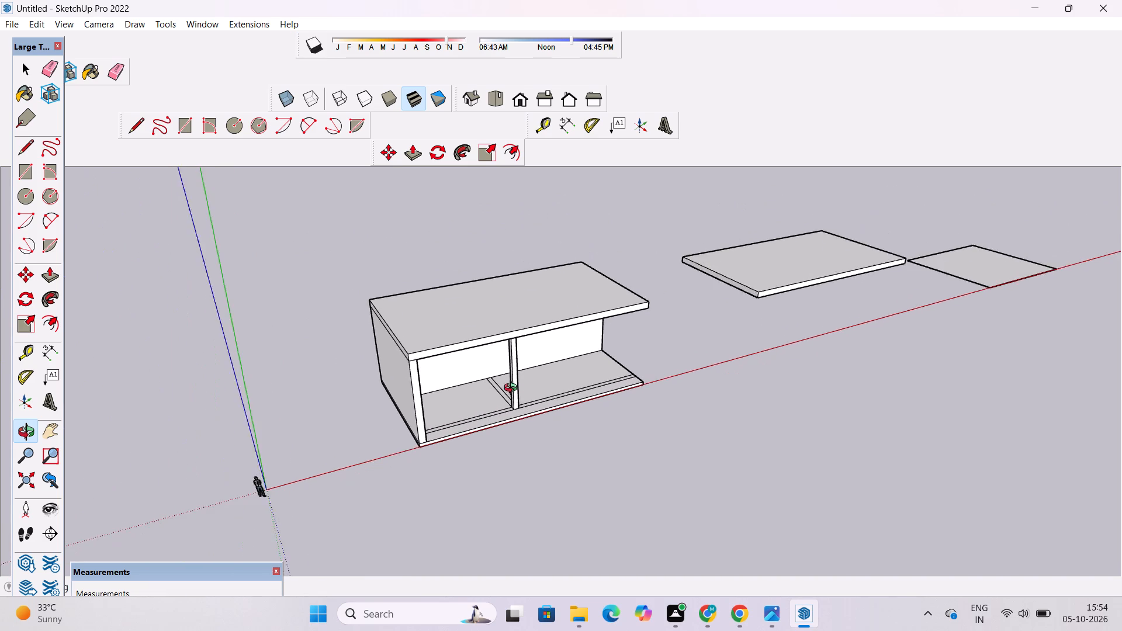
scroll(513, 389, "down", 1)
left_click_drag(563, 351, 559, 368)
double_click(559, 368)
scroll(556, 366, "down", 3)
left_click_drag(556, 401, 458, 312)
scroll(453, 317, "up", 8)
left_click_drag(526, 371, 512, 370)
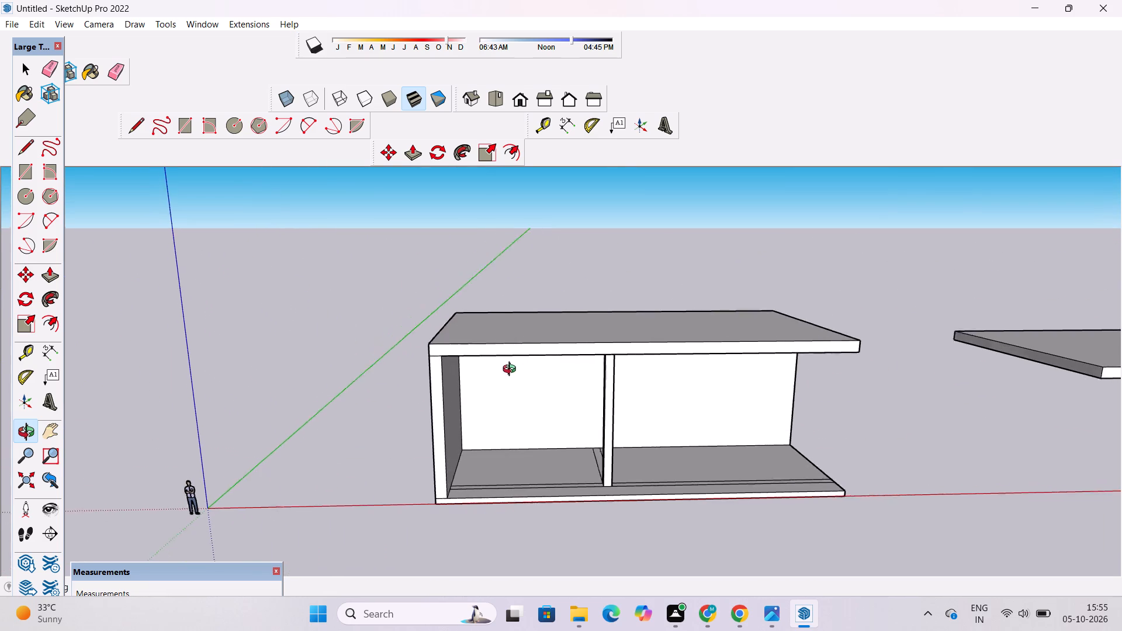
left_click_drag(512, 370, 492, 369)
scroll(393, 360, "down", 4)
scroll(399, 358, "up", 1)
left_click_drag(444, 359, 363, 348)
left_click_drag(417, 346, 450, 448)
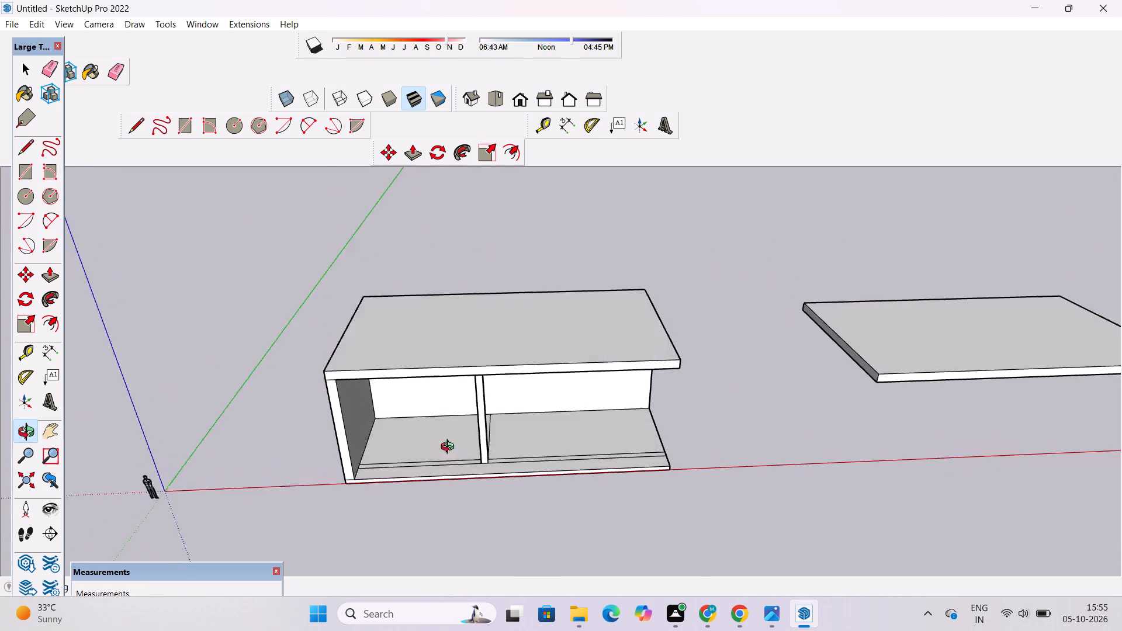
Place a guide line 1.5' inside the front long edge of the roof slab's top face.
left_click_drag(450, 448, 455, 501)
left_click_drag(528, 430, 462, 452)
left_click_drag(459, 427, 526, 435, "shift")
left_click_drag(527, 435, 585, 467, "shift")
left_click_drag(579, 461, 517, 459)
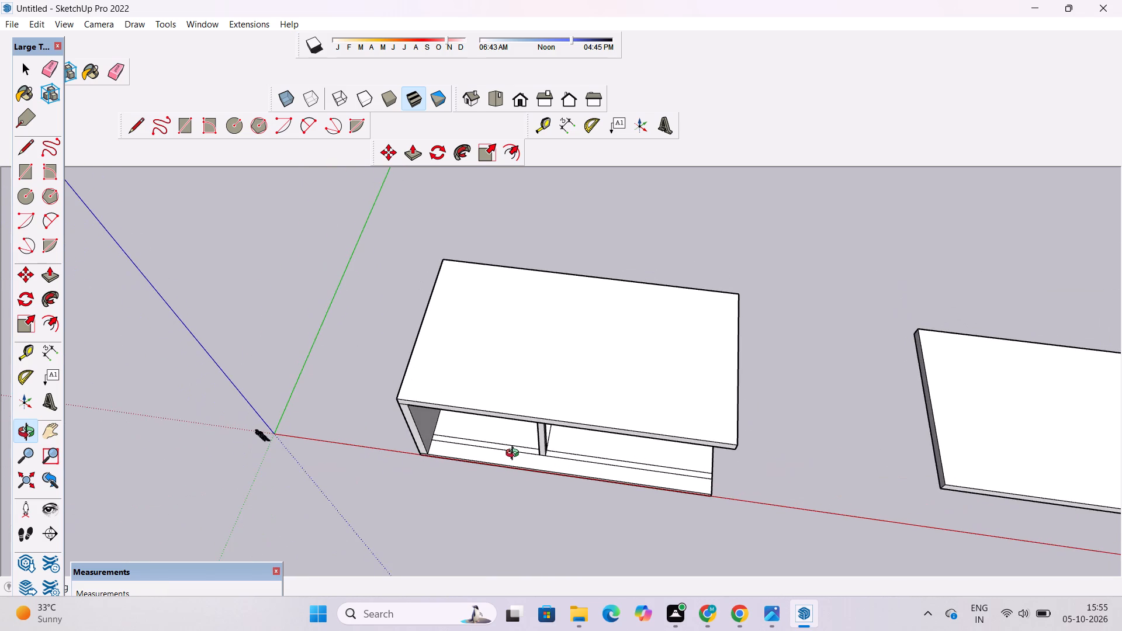
key("t")
scroll(424, 359, "down", 2)
scroll(376, 337, "down", 1)
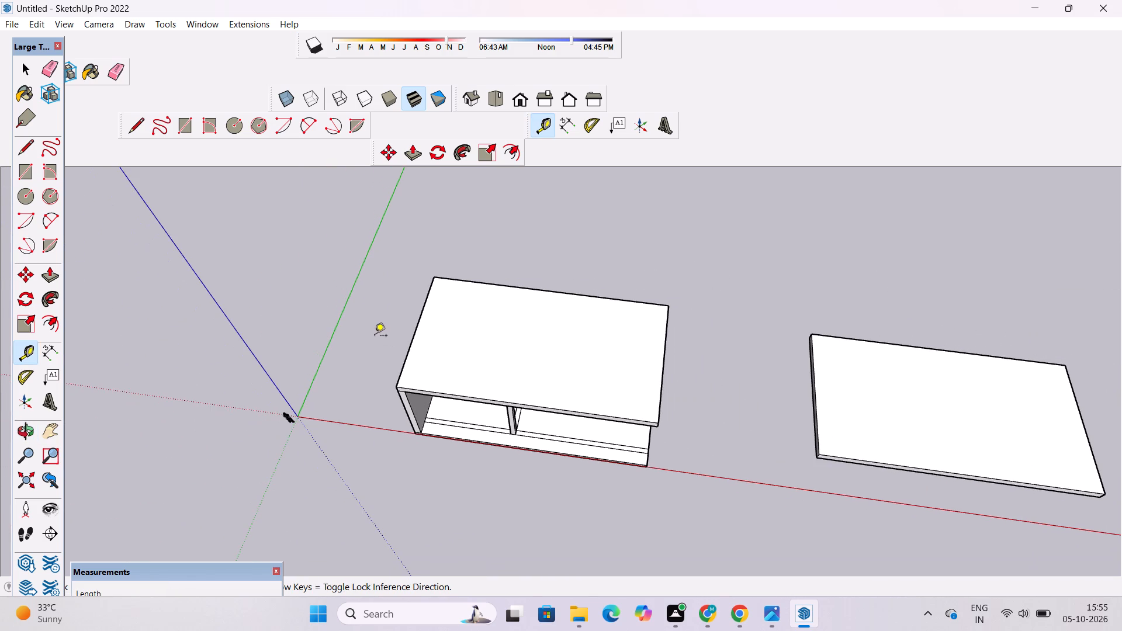
scroll(375, 337, "down", 6)
scroll(352, 333, "up", 3)
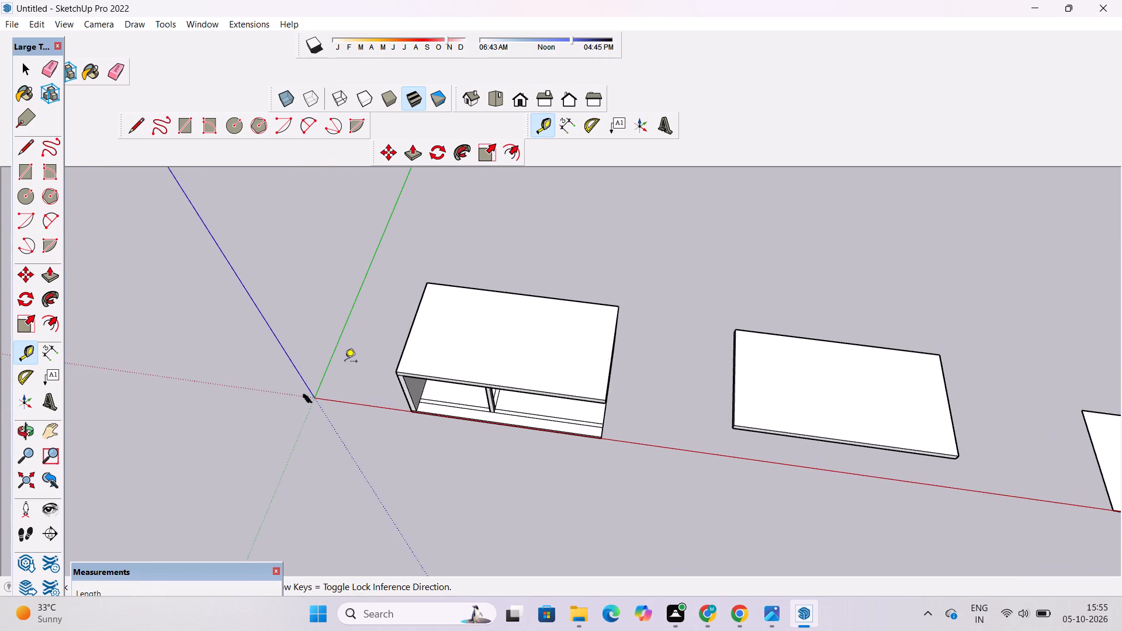
scroll(345, 363, "up", 5)
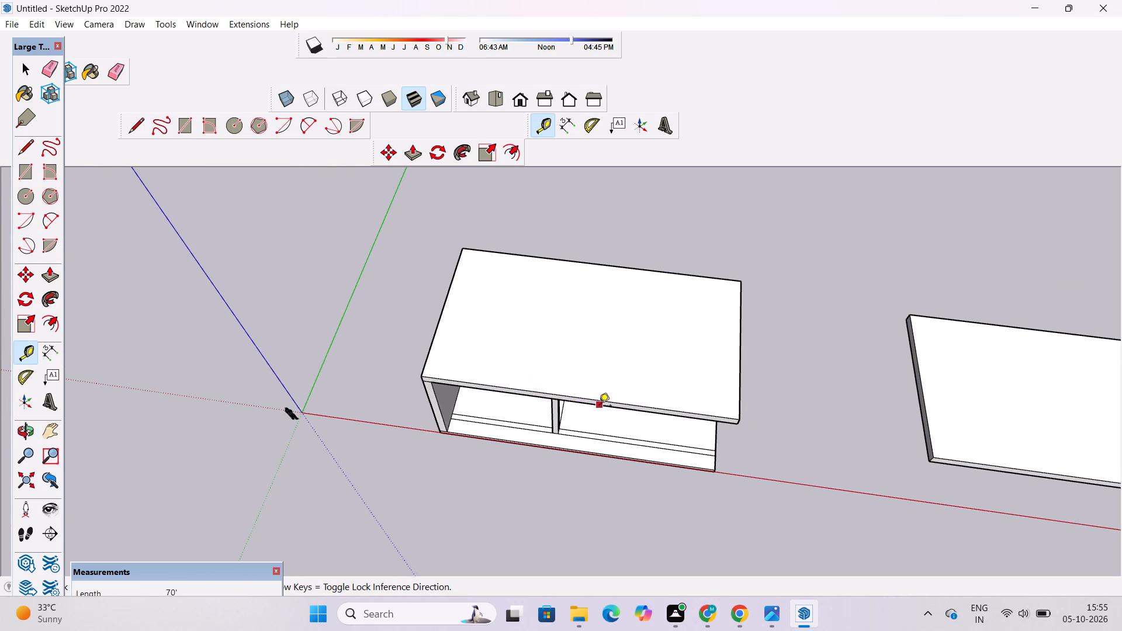
left_click(577, 398)
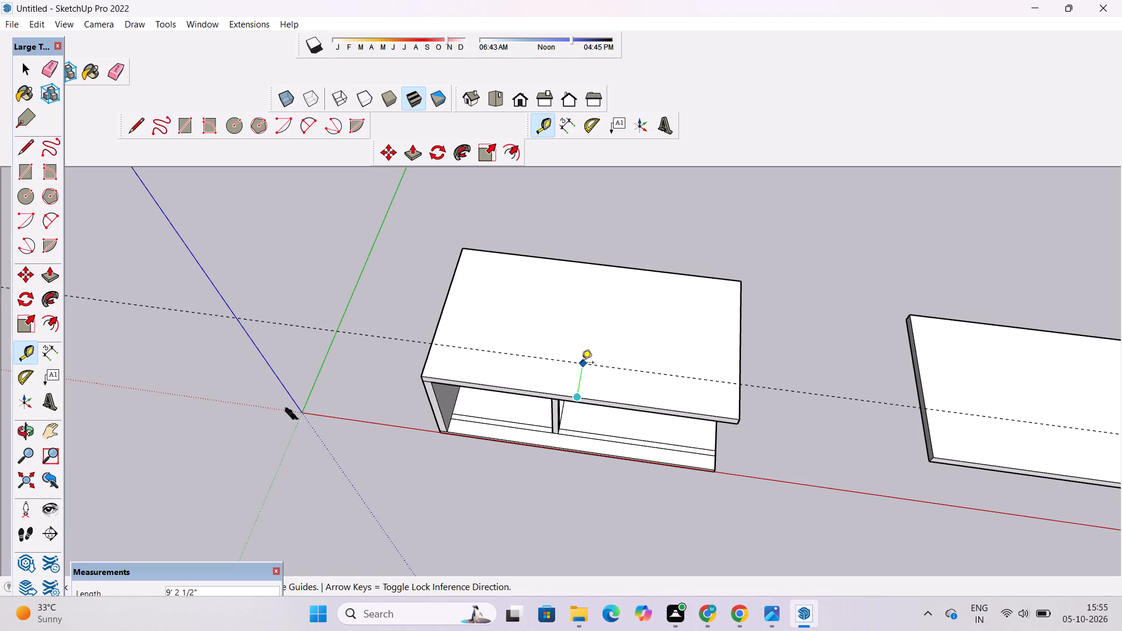
key("2")
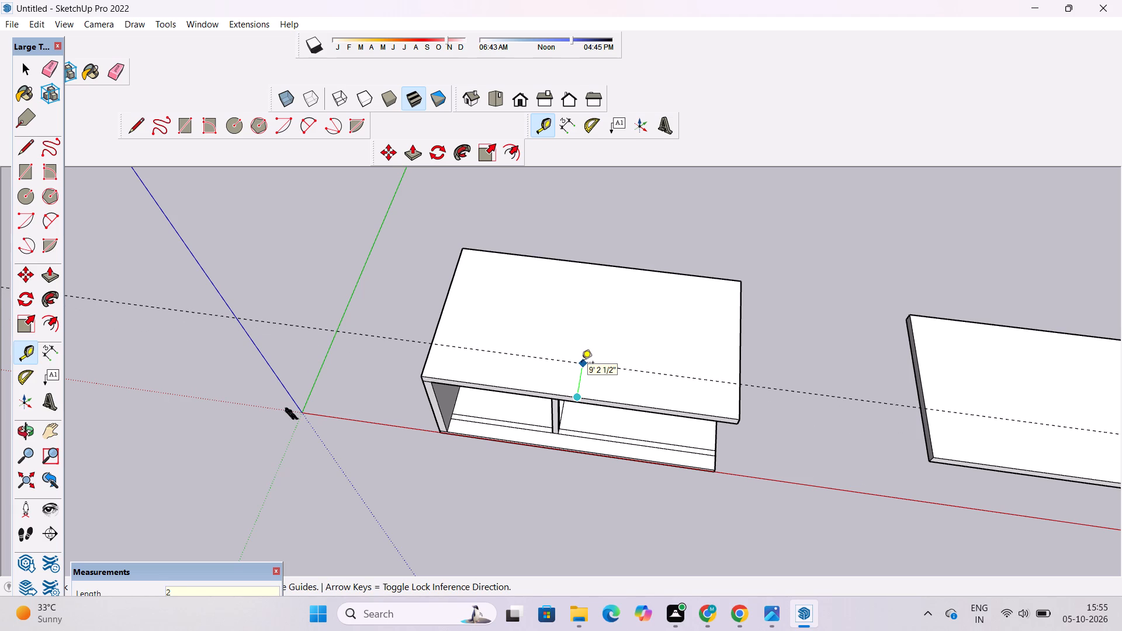
key("BackSpace")
type("1.5'")
key("Return")
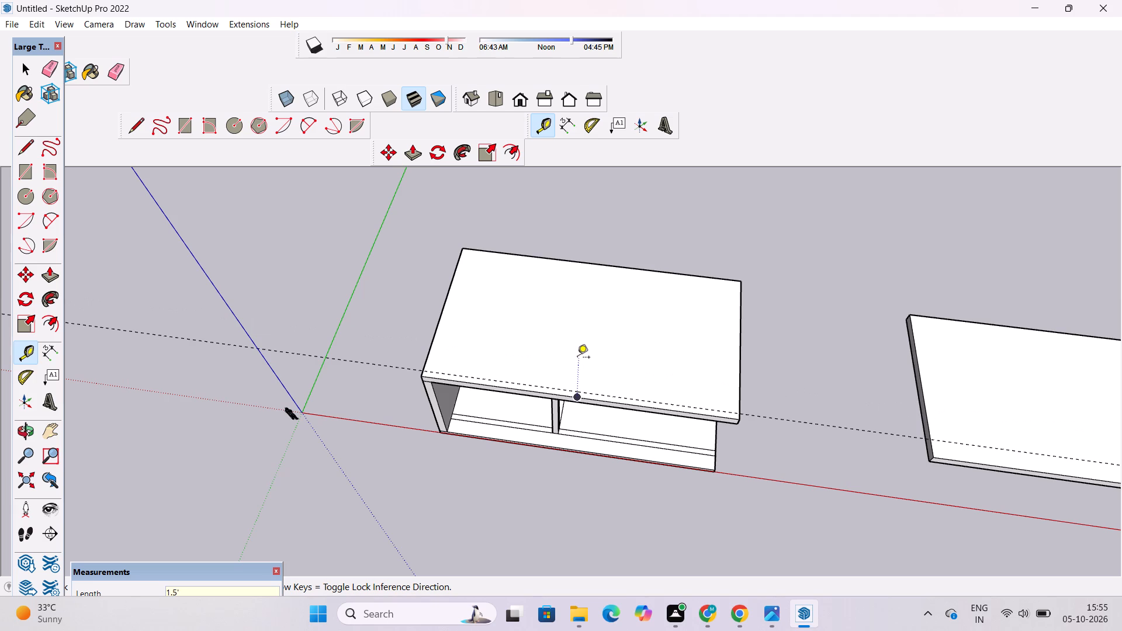
Place guide lines 1.5' inside both short side edges of the roof slab's top face.
scroll(528, 396, "down", 6)
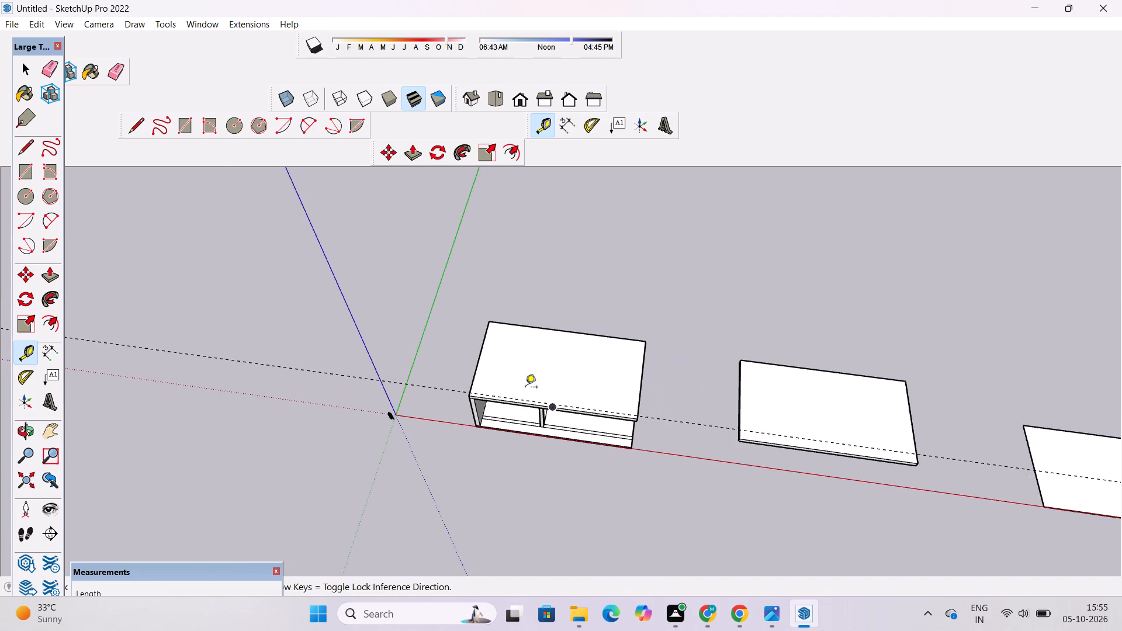
scroll(518, 375, "up", 8)
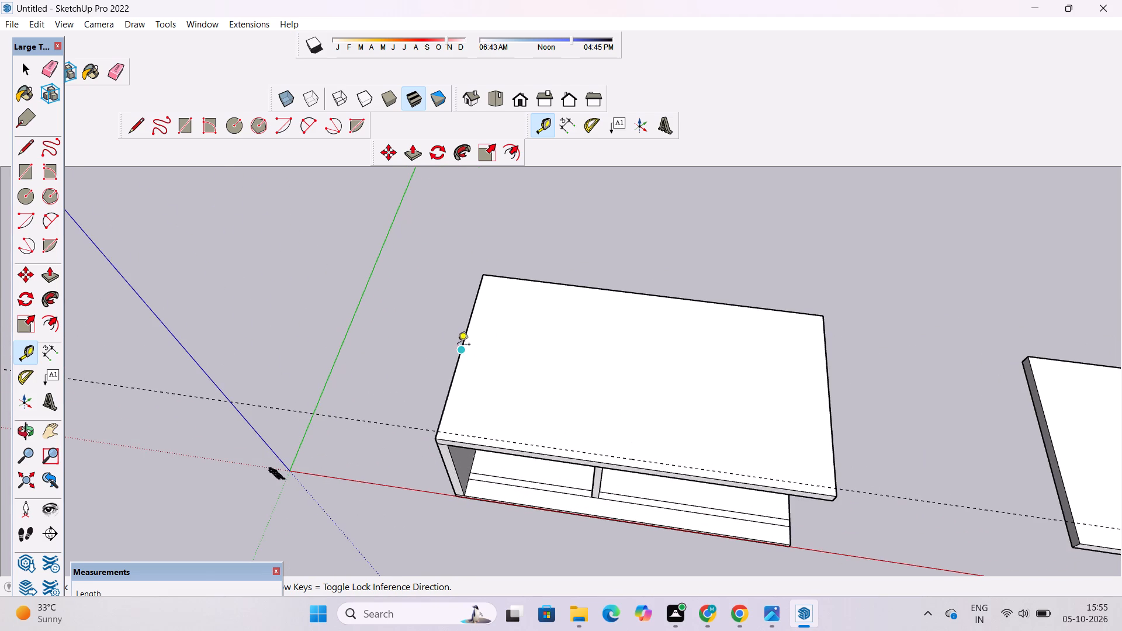
left_click(463, 350)
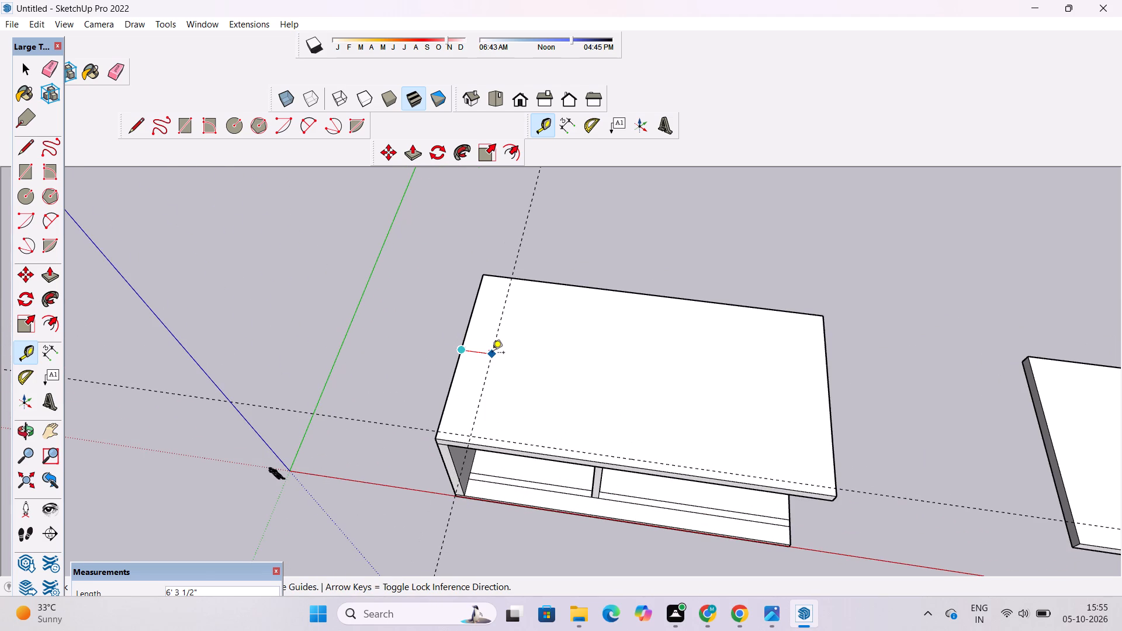
type("1.5'")
key("Return")
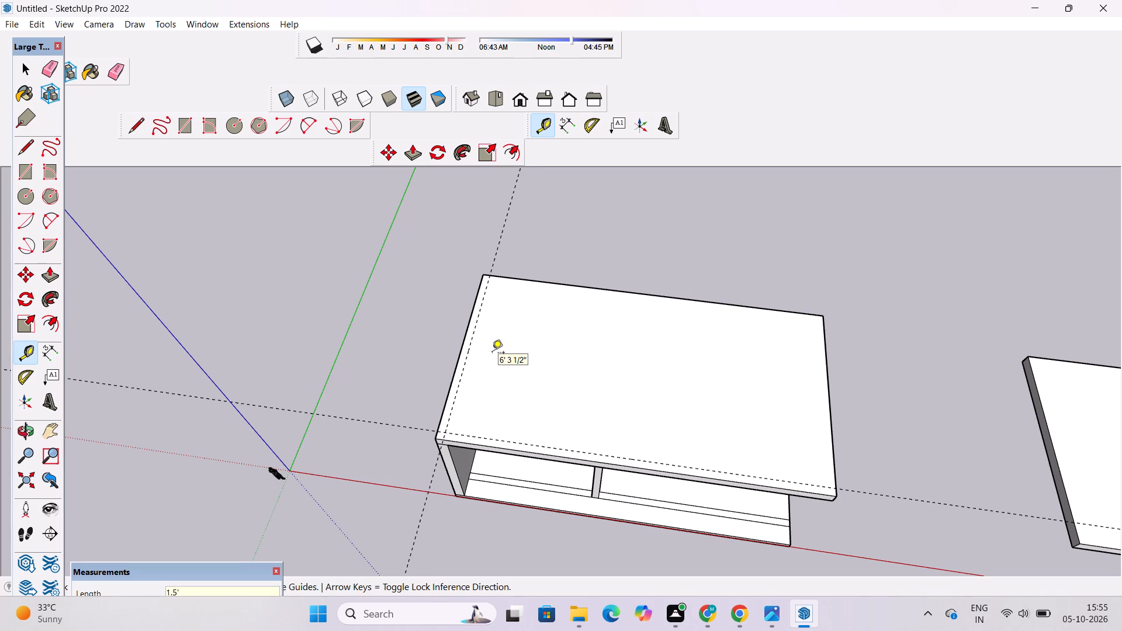
scroll(448, 352, "down", 6)
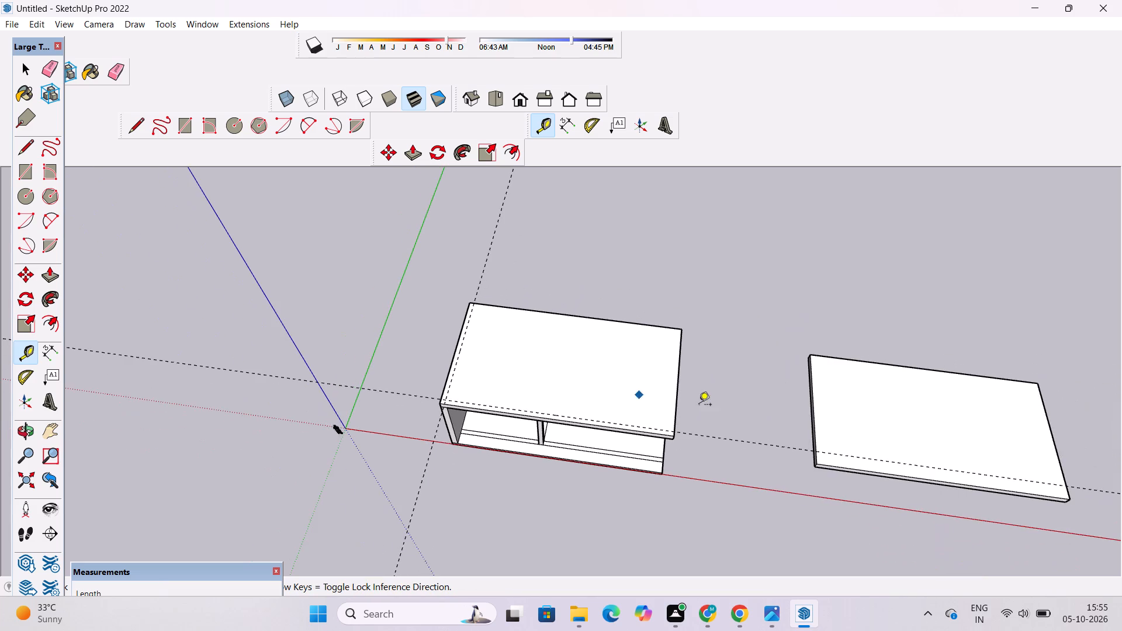
scroll(671, 398, "up", 9)
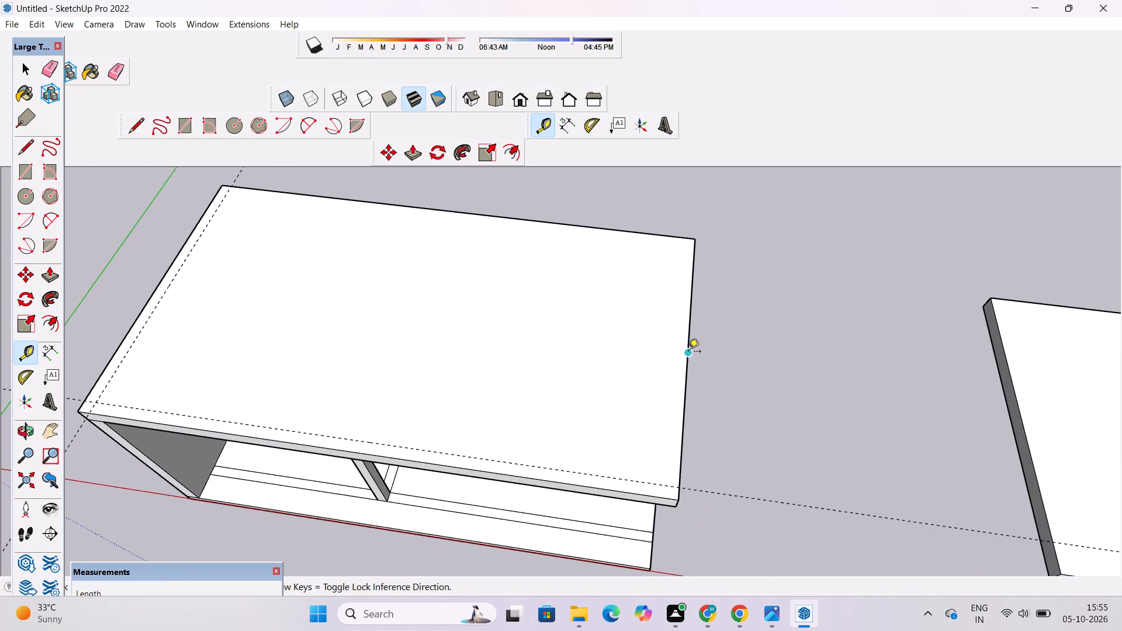
left_click(688, 356)
type("1.5'")
key("Return")
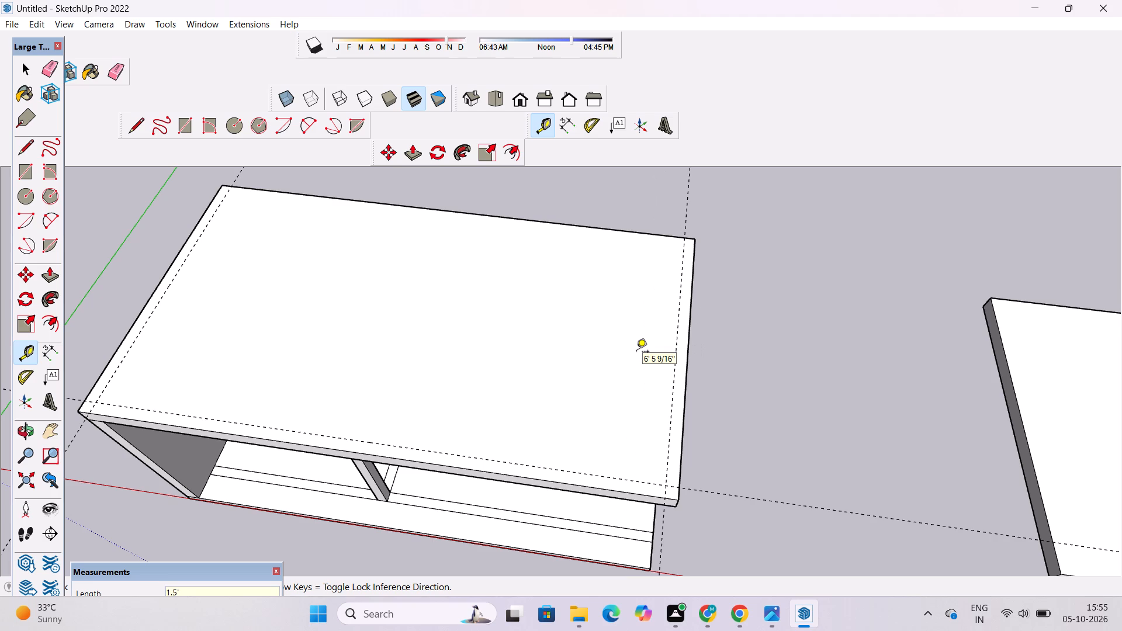
Draw connected lines of 38' 6", 69' and 38' 6" along the guides on the roof slab, starting and ending at its back edge.
key("o")
scroll(623, 279, "down", 4)
left_click_drag(558, 358, 573, 339)
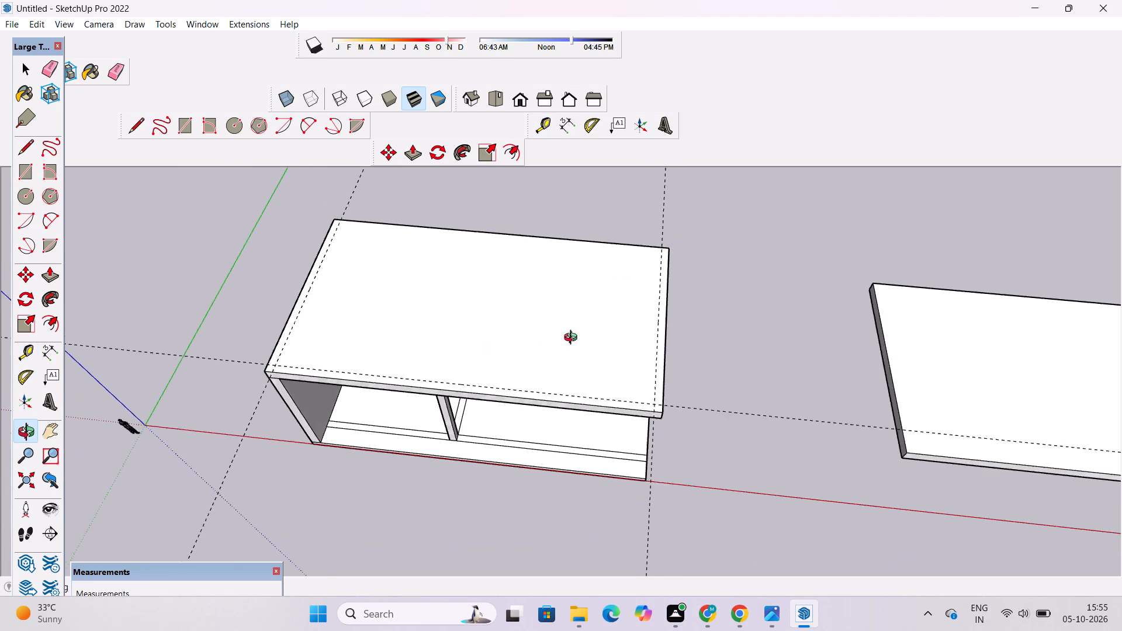
left_click_drag(573, 339, 588, 276)
scroll(586, 262, "down", 4)
left_click_drag(543, 302, 609, 379, "shift")
left_click_drag(527, 389, 820, 343)
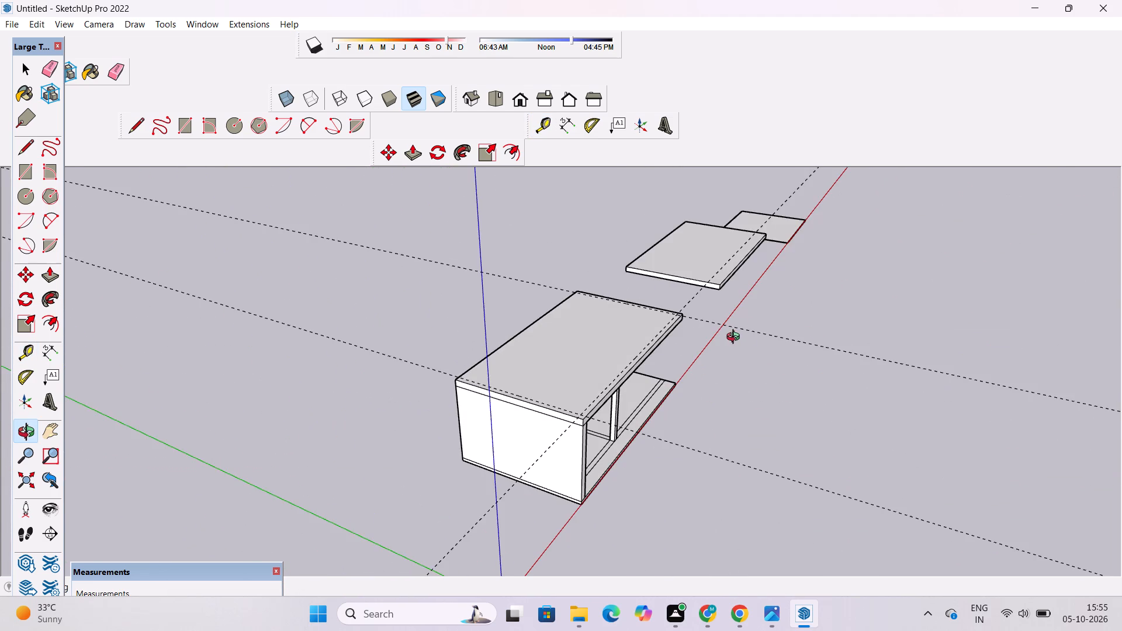
scroll(728, 337, "up", 1)
left_click_drag(785, 331, 384, 391)
scroll(462, 292, "up", 3)
left_click_drag(427, 327, 459, 384)
scroll(422, 260, "up", 3)
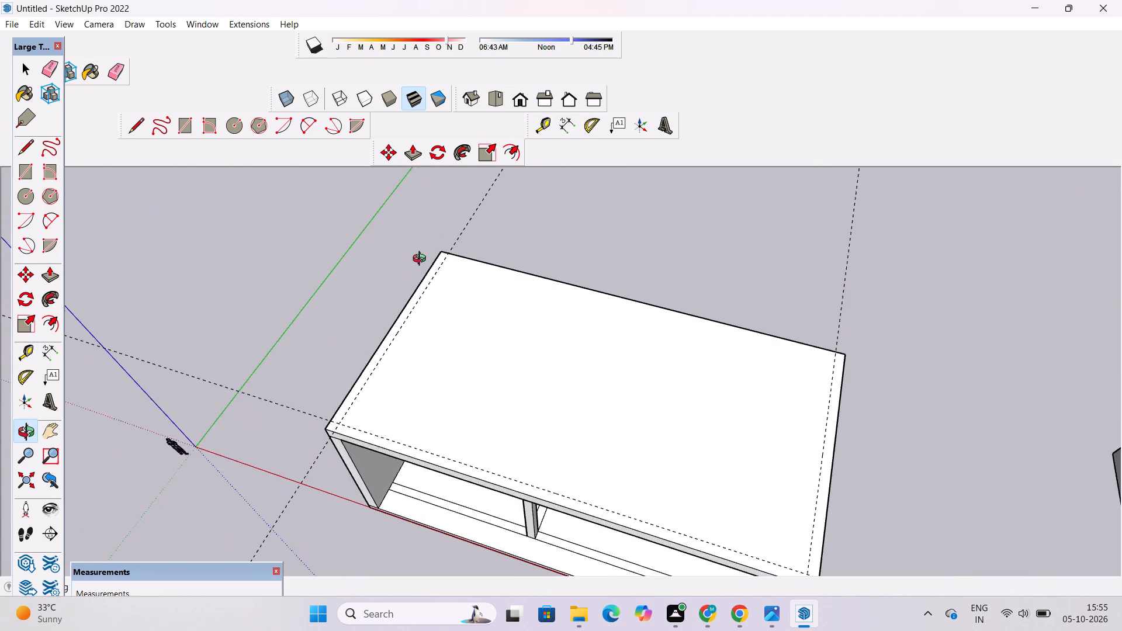
left_click_drag(431, 314, 513, 352)
scroll(430, 320, "up", 3)
left_click_drag(430, 320, 407, 322, "shift")
key("l")
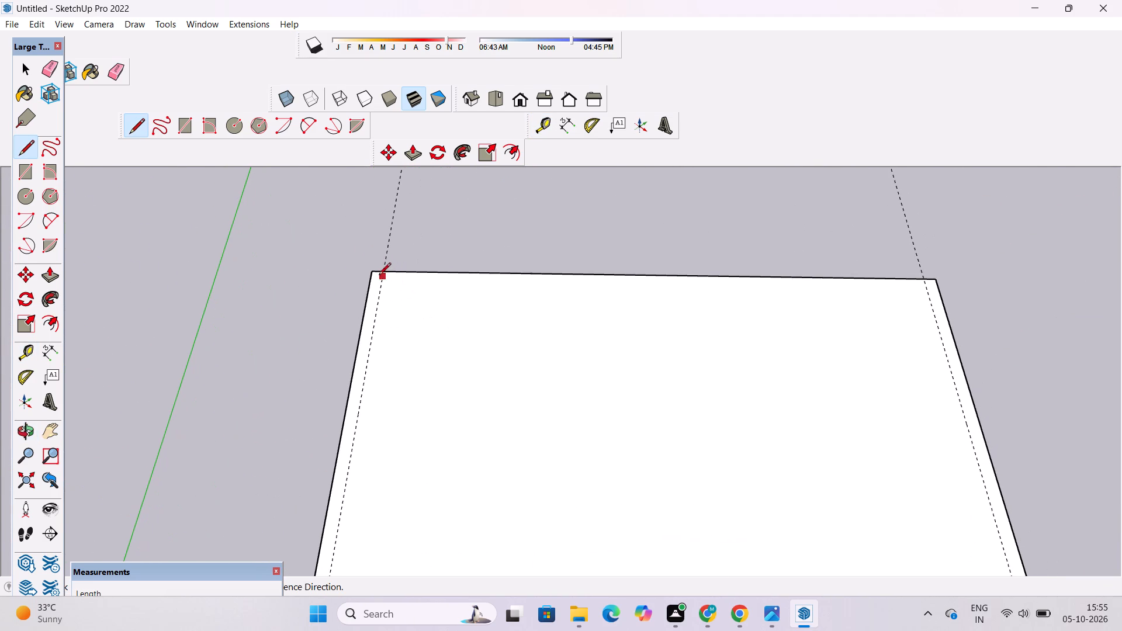
left_click(382, 272)
scroll(379, 272, "down", 5)
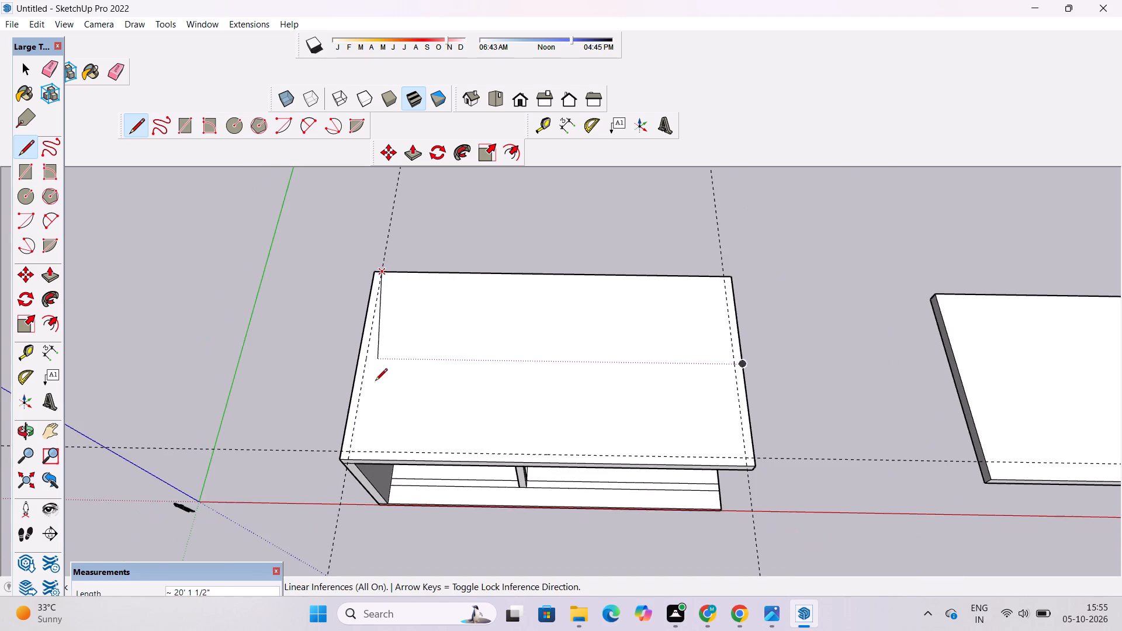
scroll(374, 385, "up", 4)
left_click(334, 489)
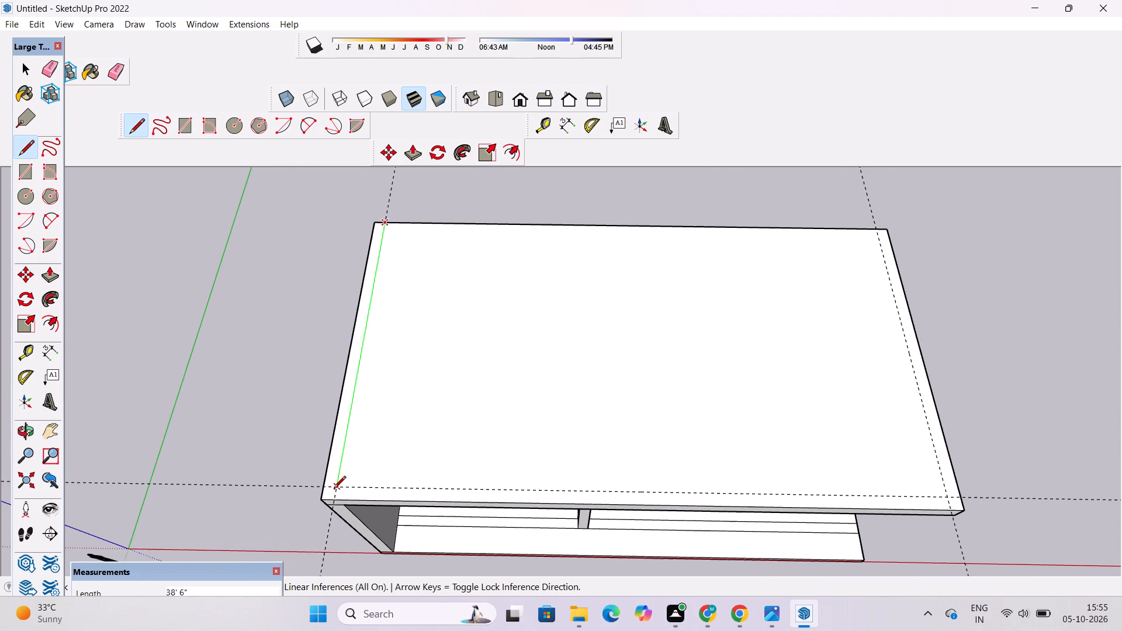
scroll(331, 477, "down", 4)
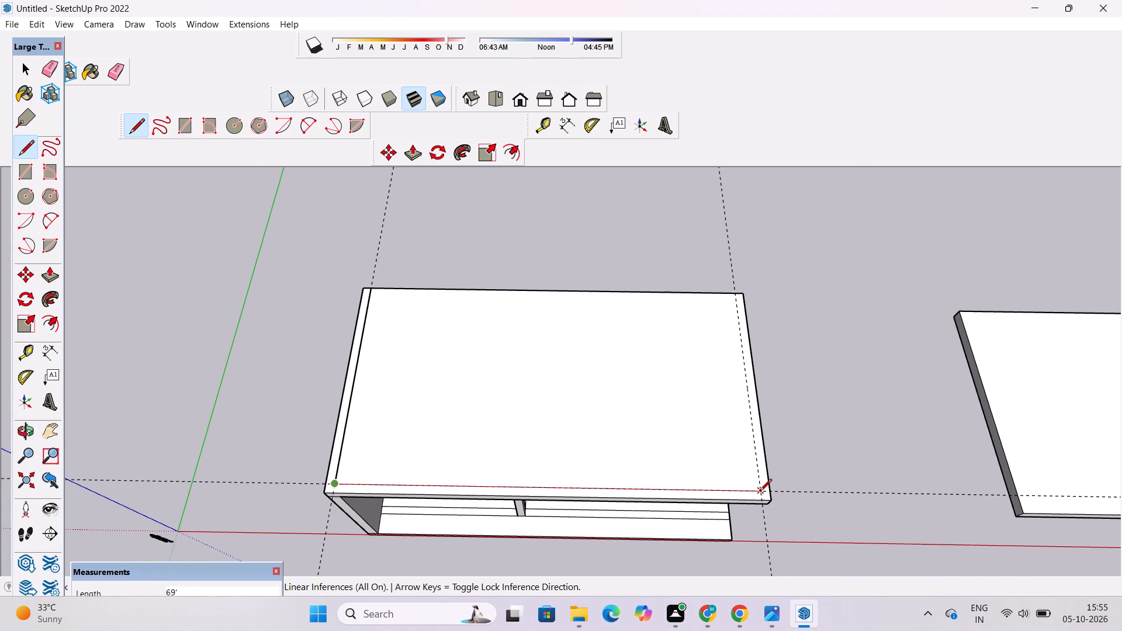
left_click(760, 492)
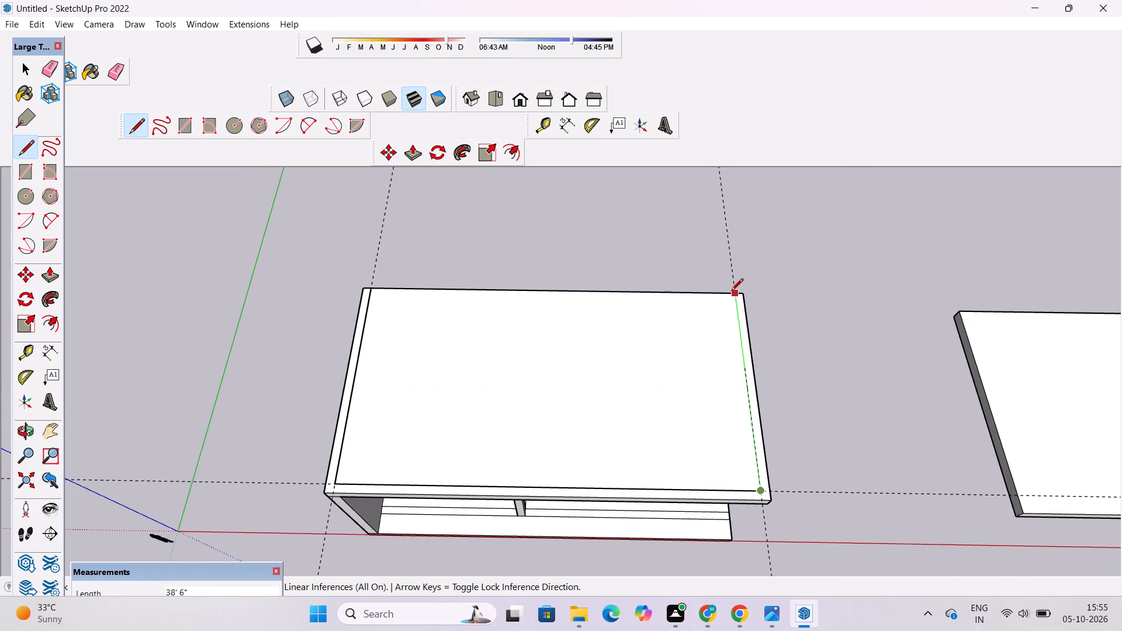
left_click(733, 293)
key("space")
Erase the three guide lines around the roof slab.
key("e")
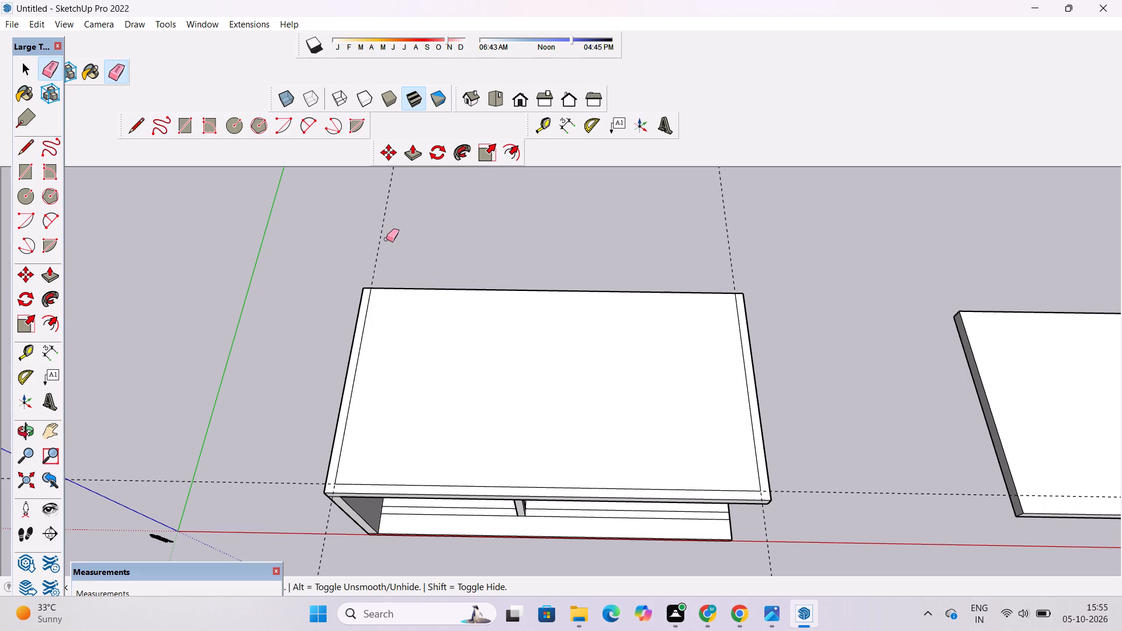
left_click(382, 237)
left_click_drag(269, 480, 272, 488)
left_click(727, 242)
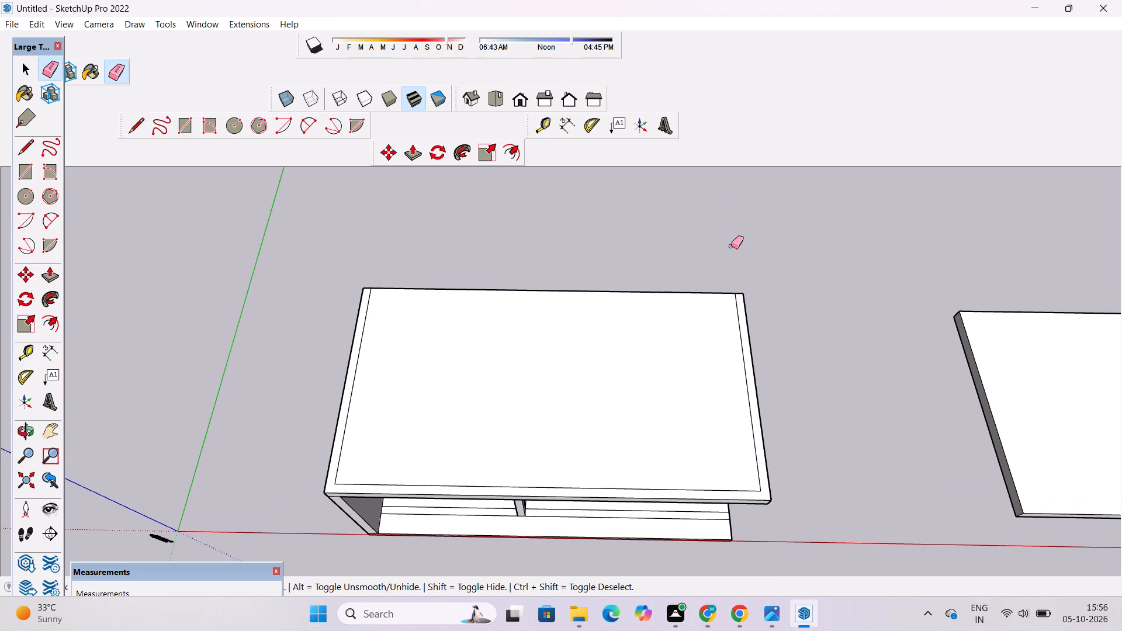
Examine the ground floor and the inset outline on its roof slab from above, below and the front.
key("o")
scroll(698, 247, "down", 5)
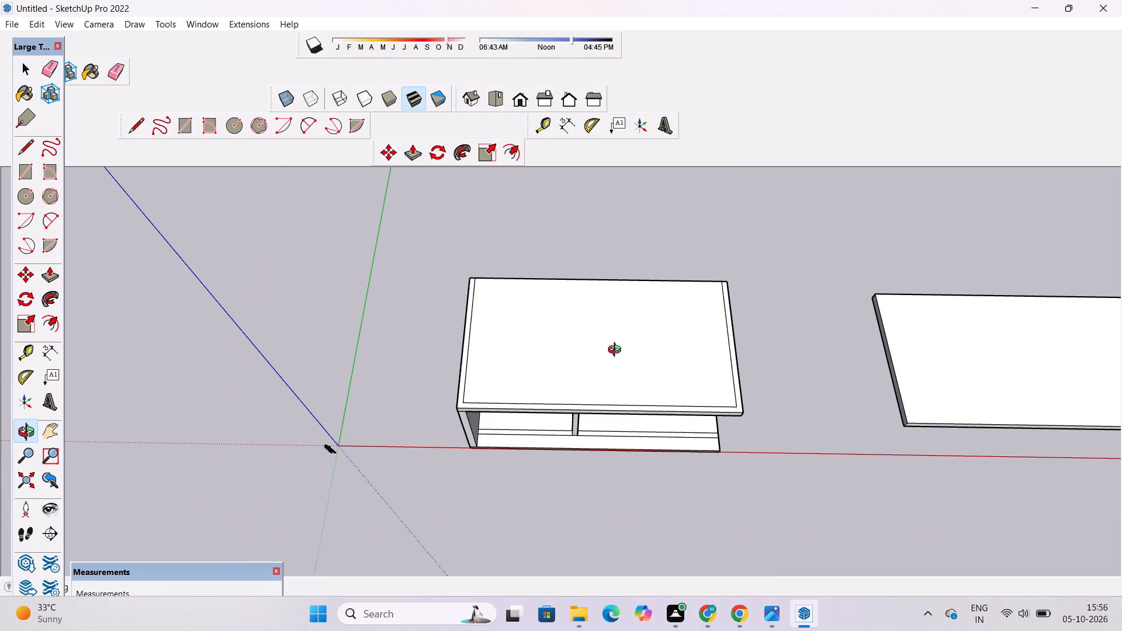
scroll(571, 378, "down", 2)
left_click_drag(565, 459, 561, 312)
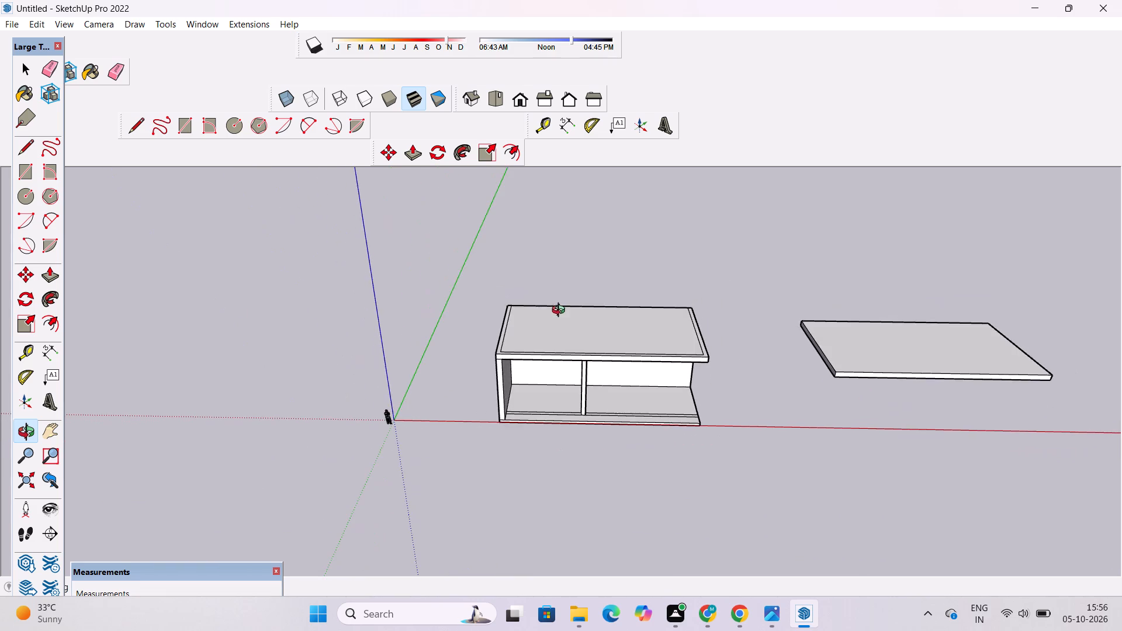
scroll(560, 396, "up", 3)
left_click_drag(567, 426, 569, 250)
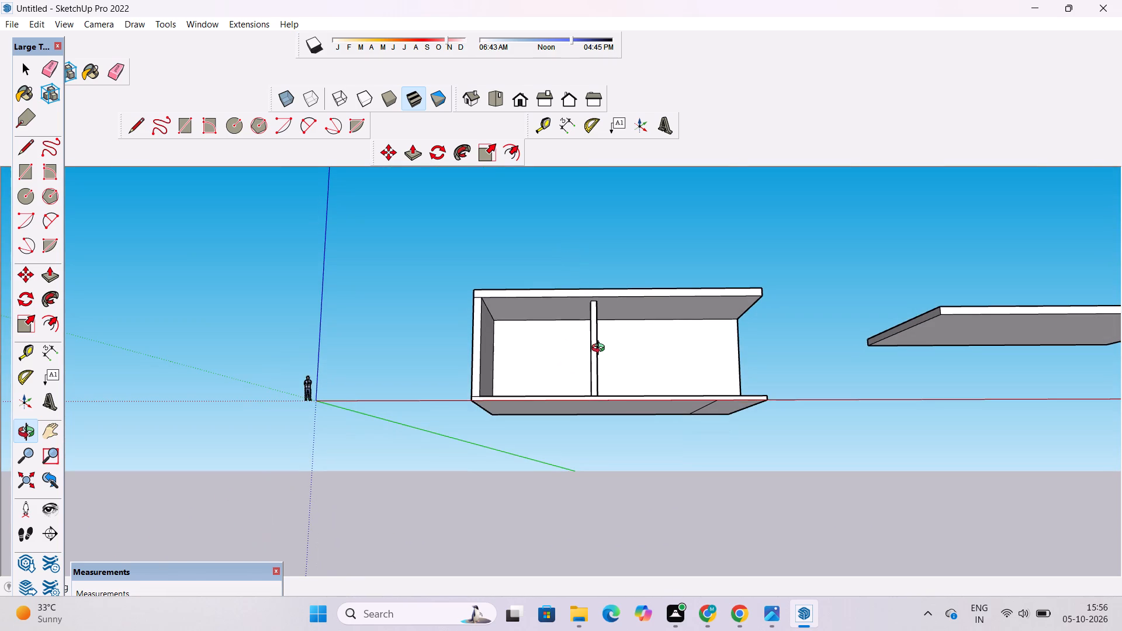
scroll(590, 346, "down", 5)
left_click_drag(588, 343, 588, 470)
scroll(613, 333, "up", 5)
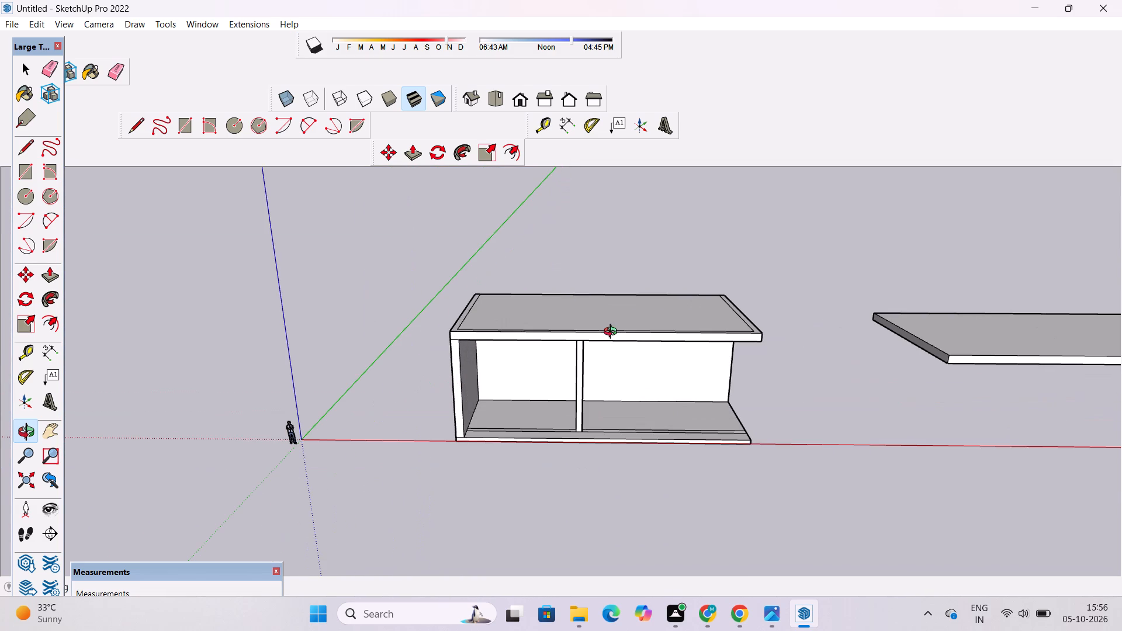
scroll(613, 333, "up", 2)
scroll(614, 342, "down", 2)
left_click_drag(669, 405, 669, 434)
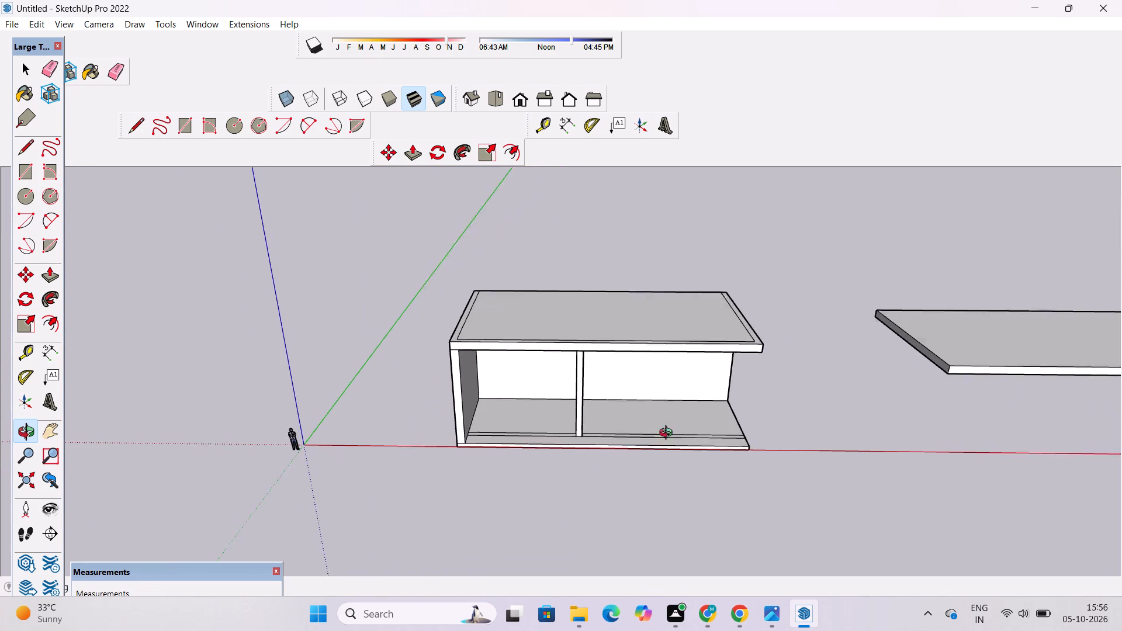
left_click_drag(669, 434, 665, 442)
scroll(660, 432, "down", 3)
scroll(657, 430, "up", 1)
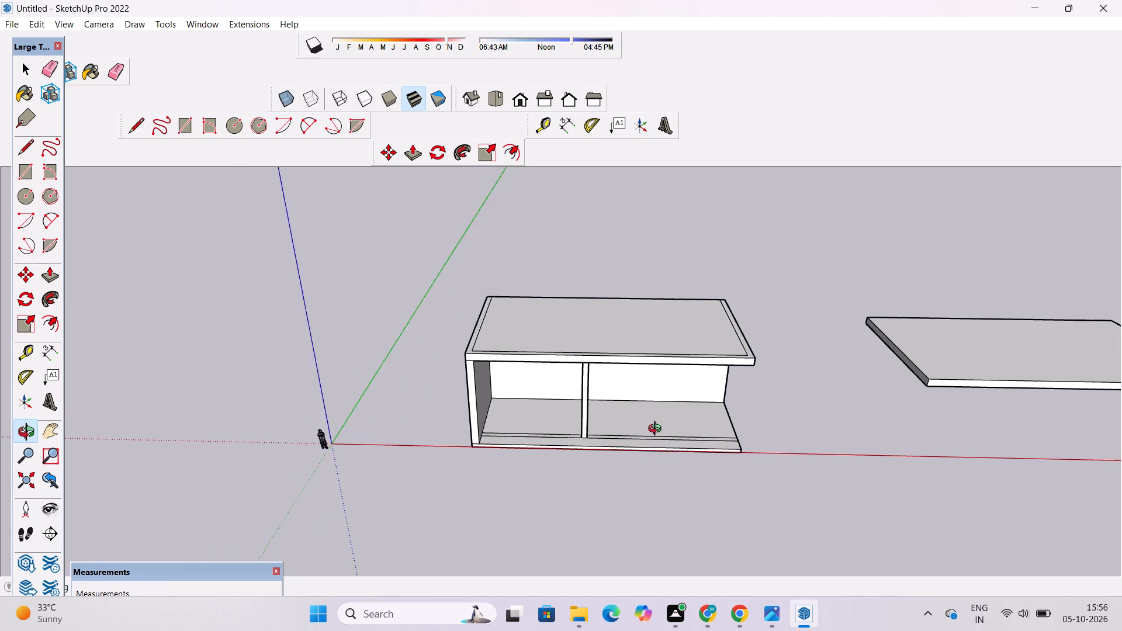
scroll(657, 430, "up", 2)
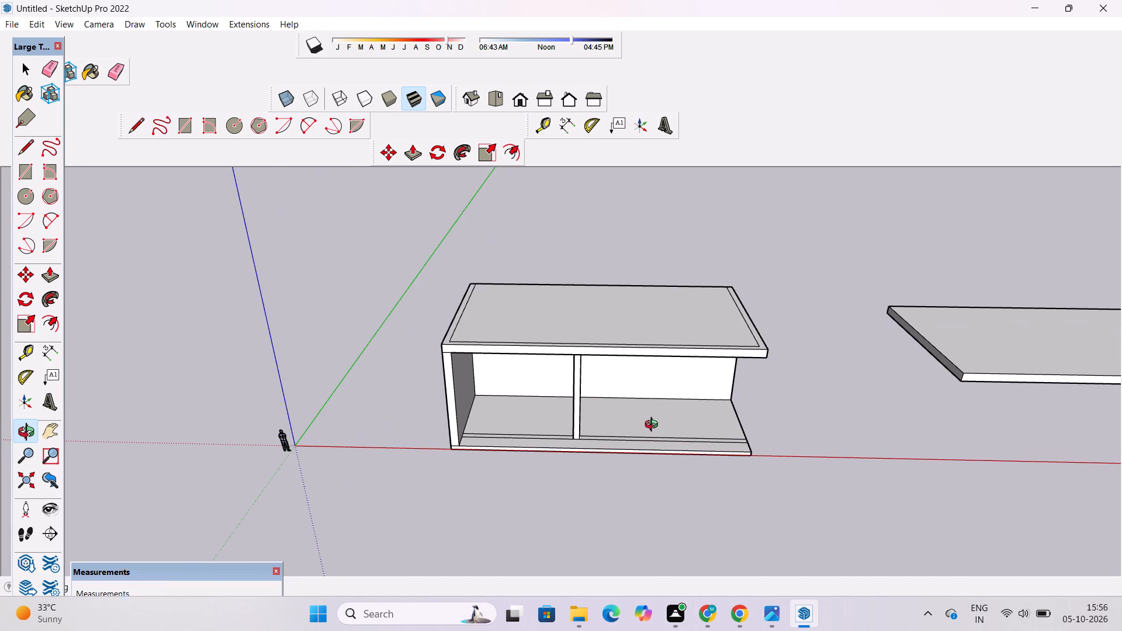
scroll(652, 423, "up", 1)
scroll(652, 423, "down", 1)
left_click_drag(644, 436, 706, 490)
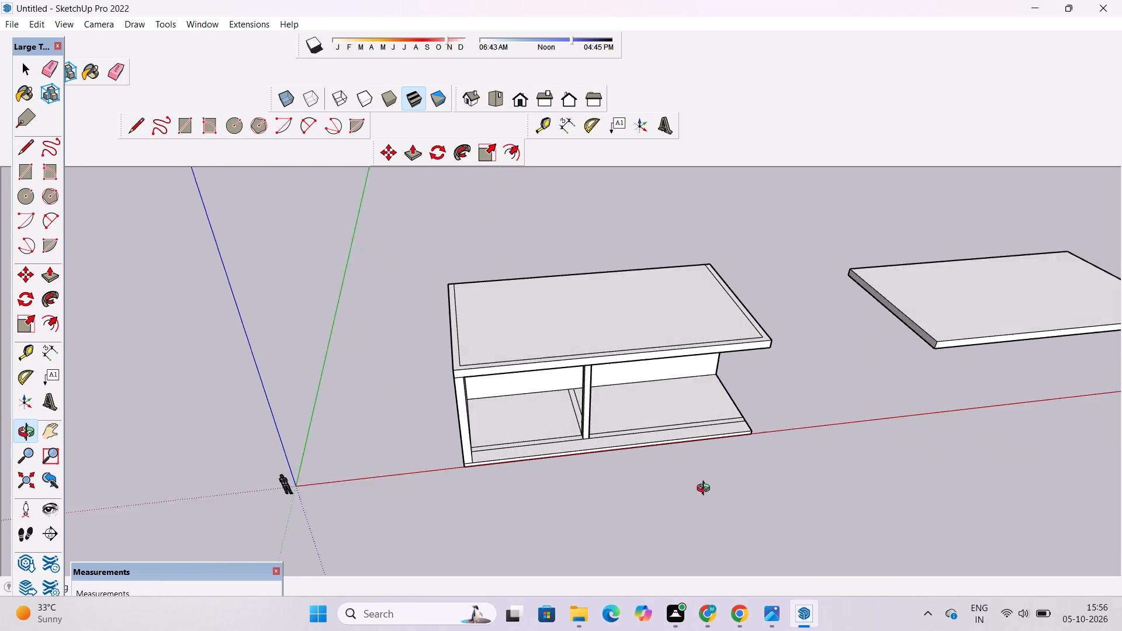
left_click_drag(706, 490, 707, 492)
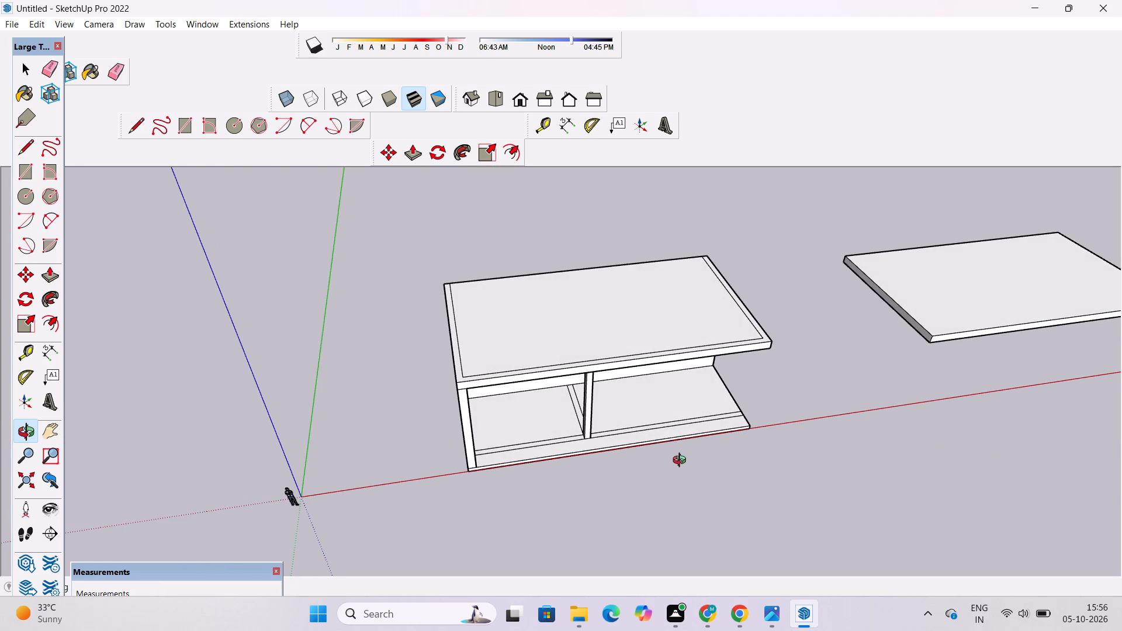
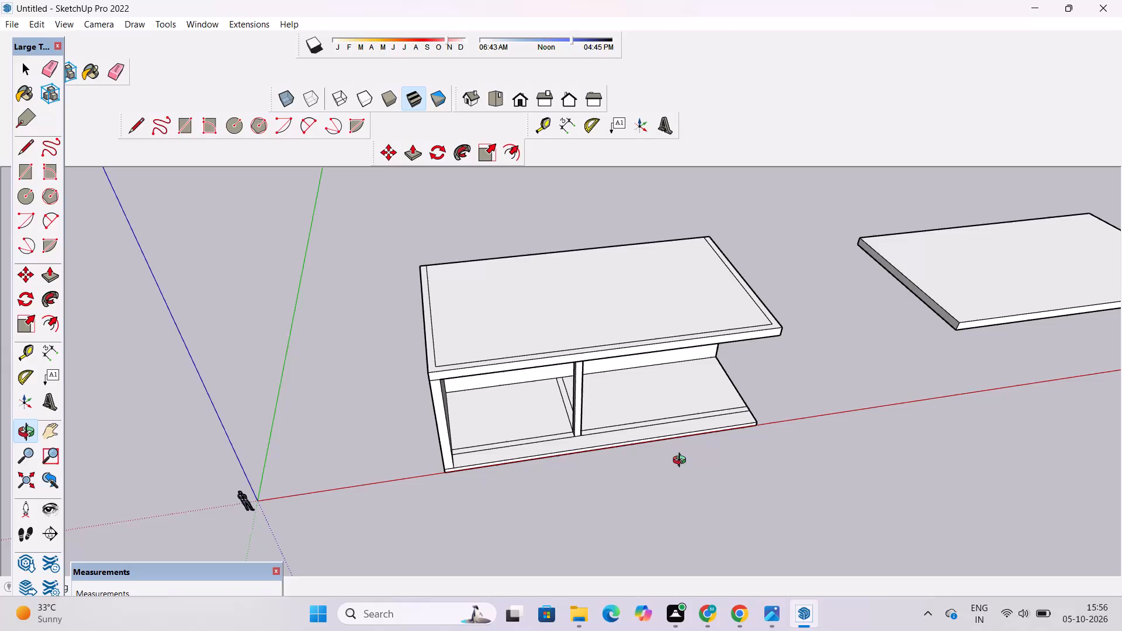
Examine the ground floor's open front, rooms and roof slab from above and from near floor level.
scroll(682, 462, "down", 1)
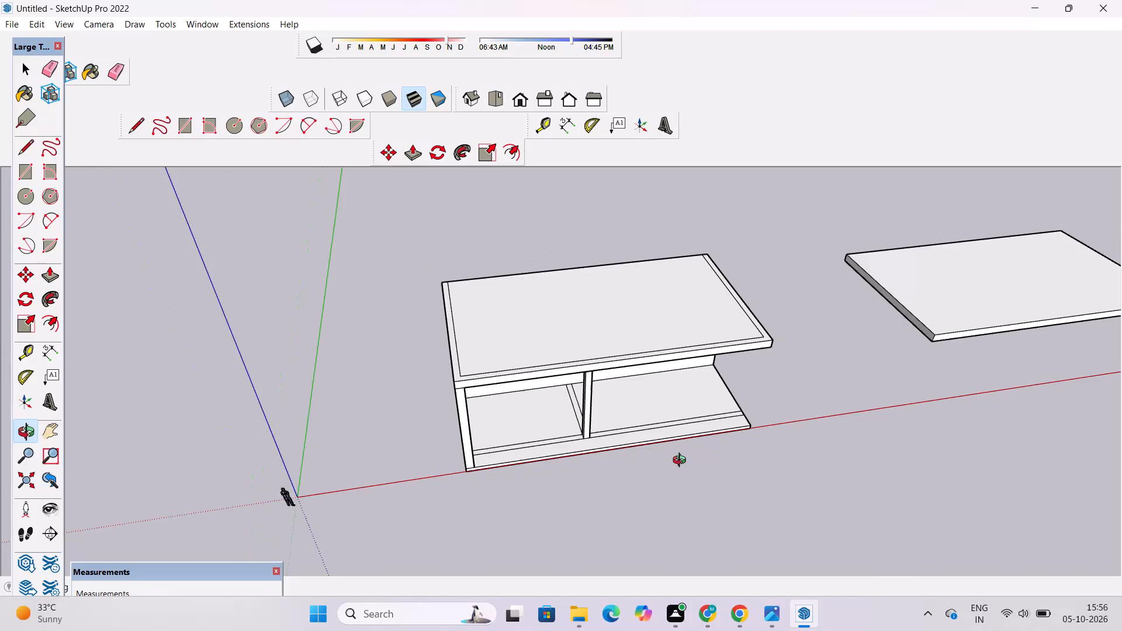
scroll(682, 462, "down", 5)
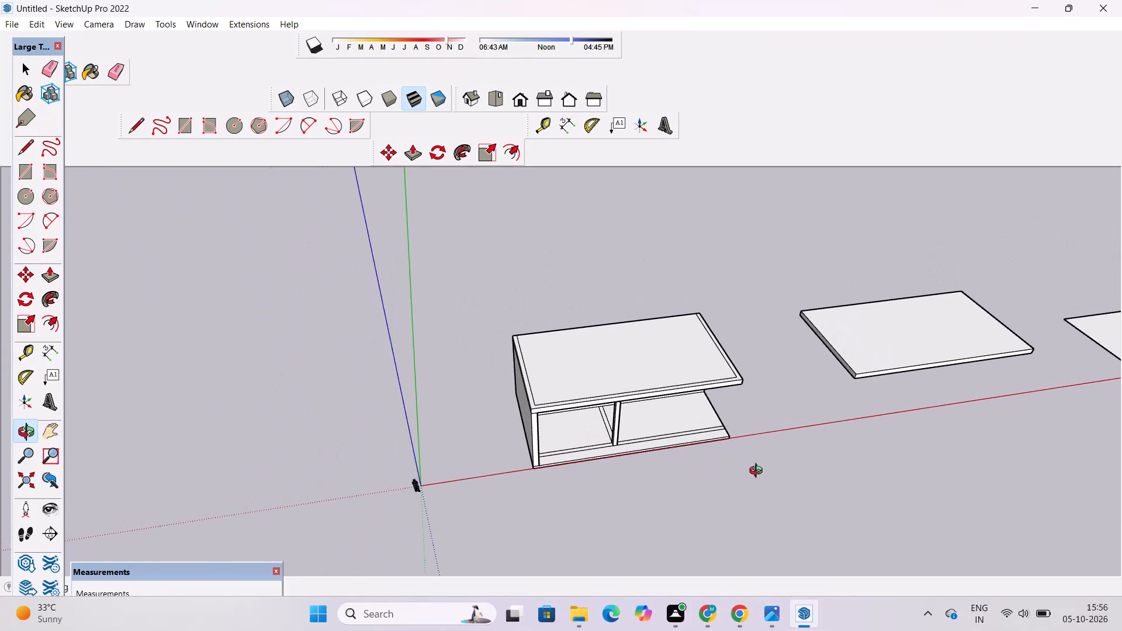
left_click_drag(759, 473, 655, 456)
scroll(637, 438, "up", 4)
left_click_drag(640, 442, 654, 368, "shift")
left_click_drag(653, 419, 707, 240)
scroll(651, 315, "down", 5)
left_click_drag(653, 346, 675, 428)
left_click_drag(666, 387, 669, 407, "shift")
scroll(658, 348, "up", 1)
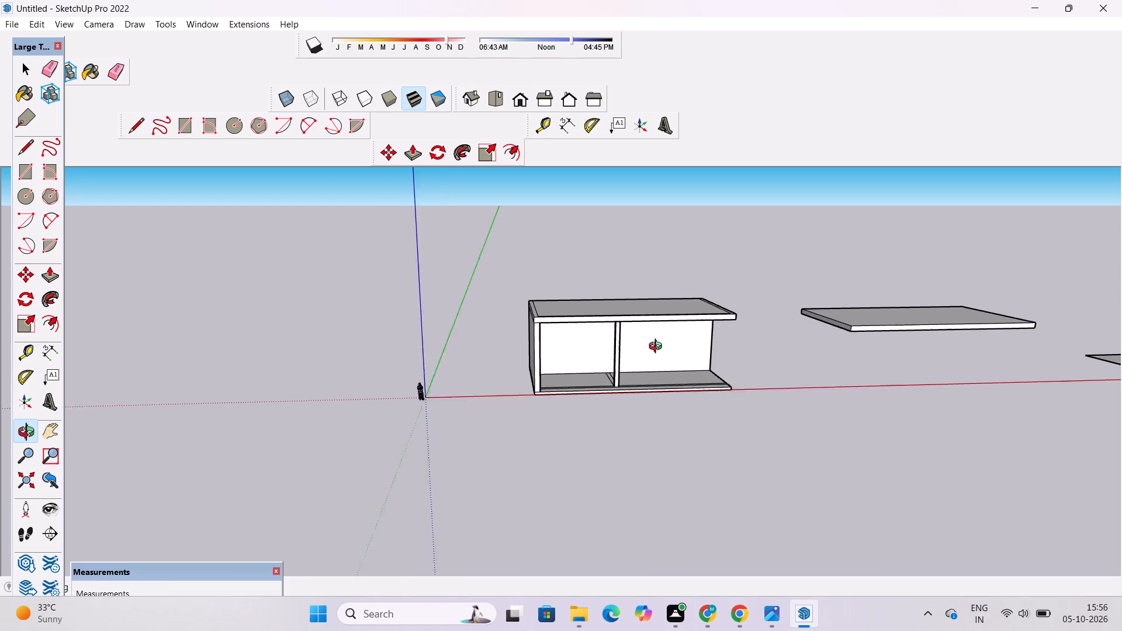
scroll(658, 348, "up", 2)
left_click_drag(654, 389, 675, 481)
scroll(688, 366, "up", 7)
left_click_drag(675, 412, 648, 393)
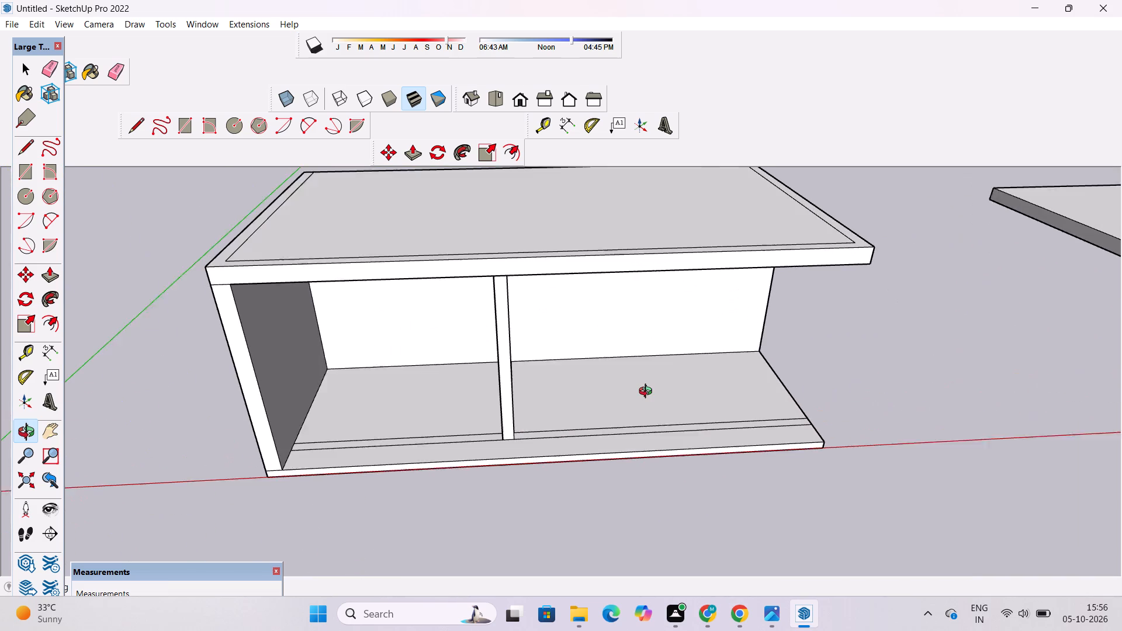
left_click_drag(648, 393, 646, 391)
scroll(642, 385, "down", 2)
left_click_drag(643, 393, 663, 469)
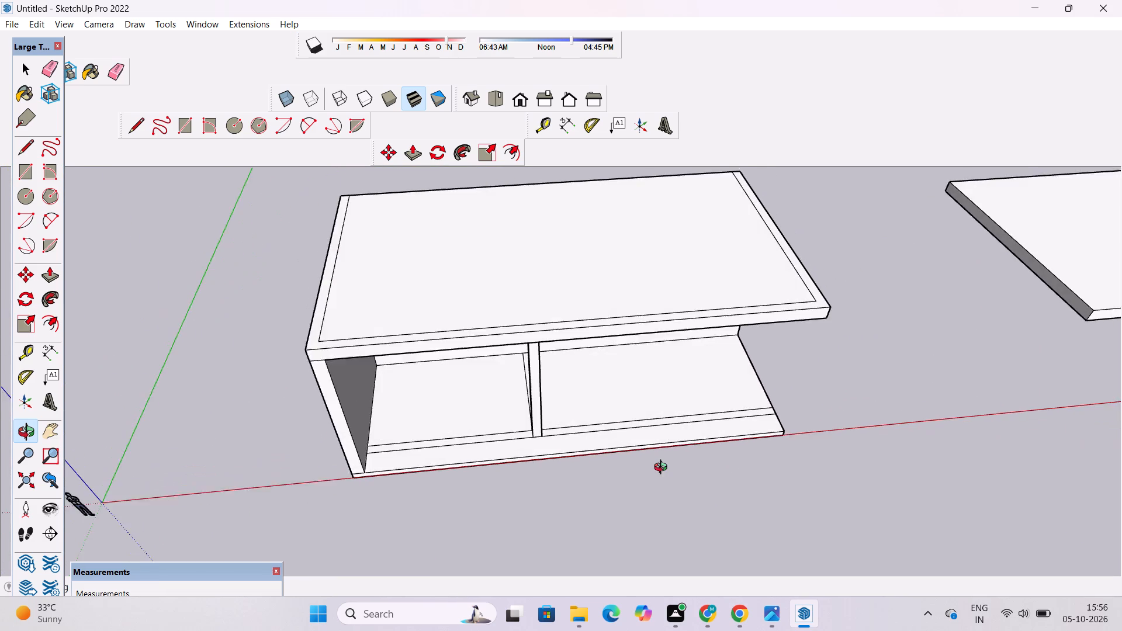
left_click_drag(663, 469, 664, 470)
scroll(658, 457, "up", 1)
left_click_drag(656, 452, 626, 447)
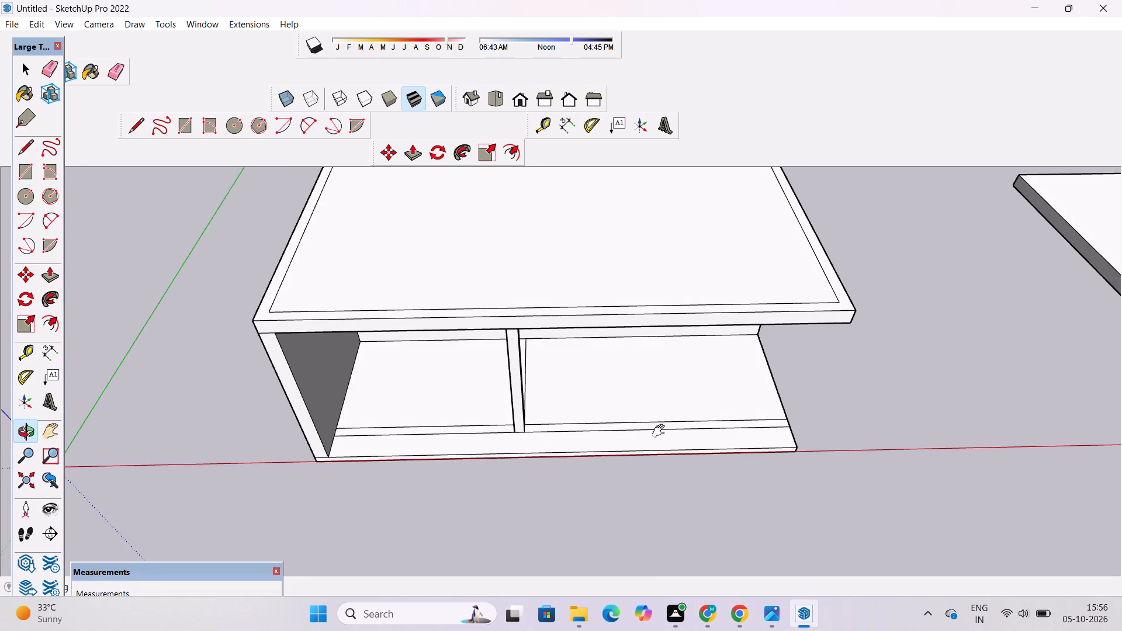
left_click_drag(661, 431, 640, 431, "shift")
left_click_drag(640, 431, 605, 429)
scroll(642, 425, "up", 1)
left_click_drag(642, 425, 597, 408, "shift")
left_click_drag(597, 409, 626, 419)
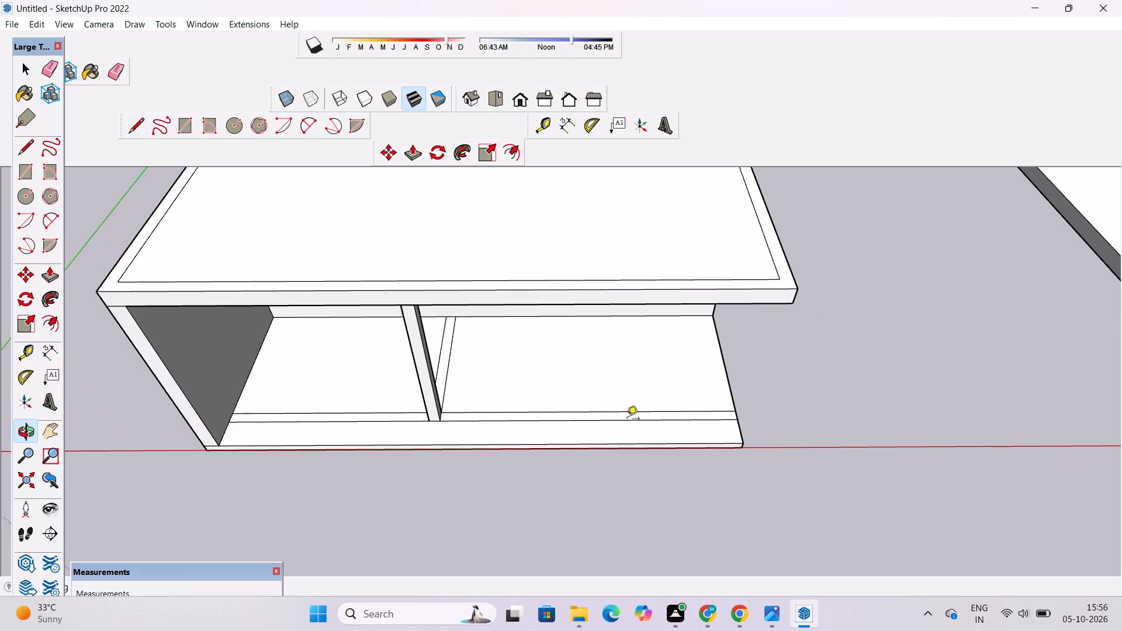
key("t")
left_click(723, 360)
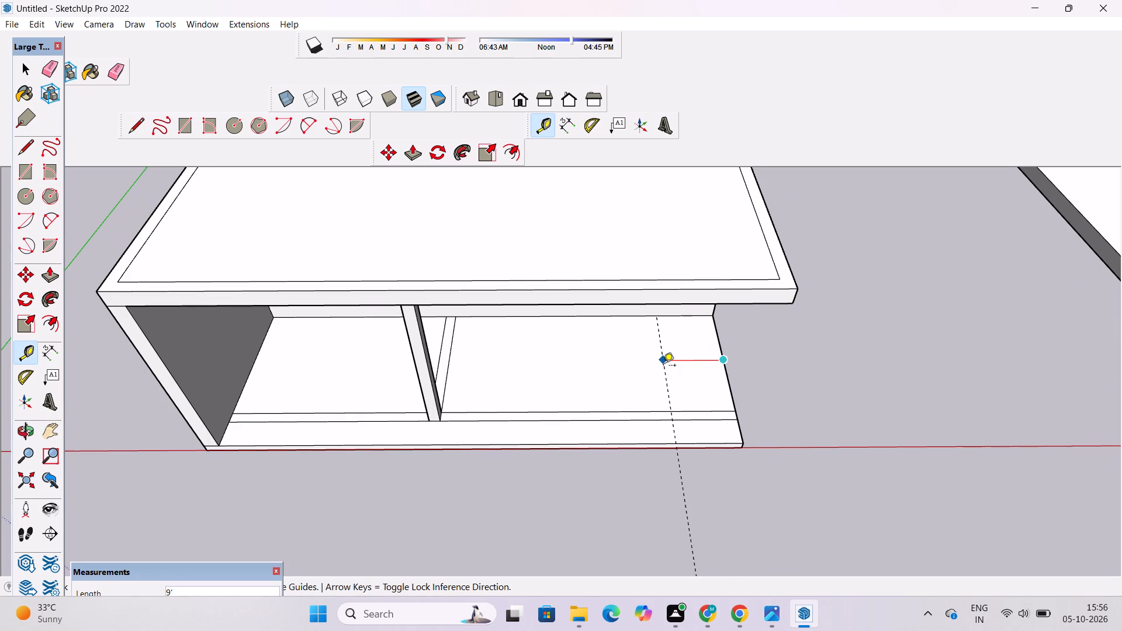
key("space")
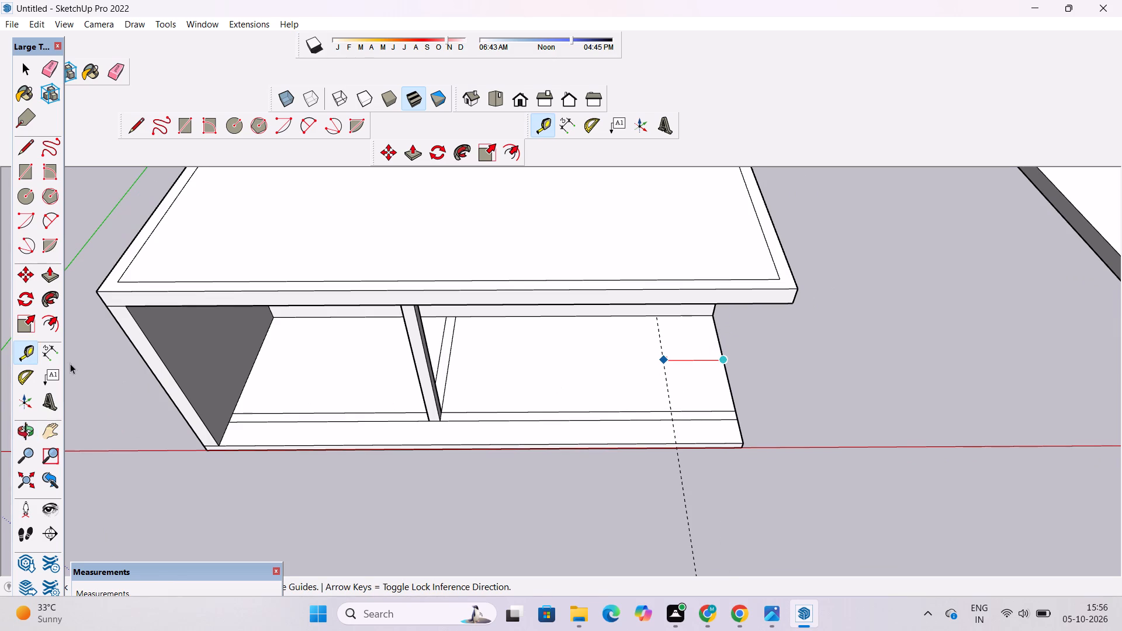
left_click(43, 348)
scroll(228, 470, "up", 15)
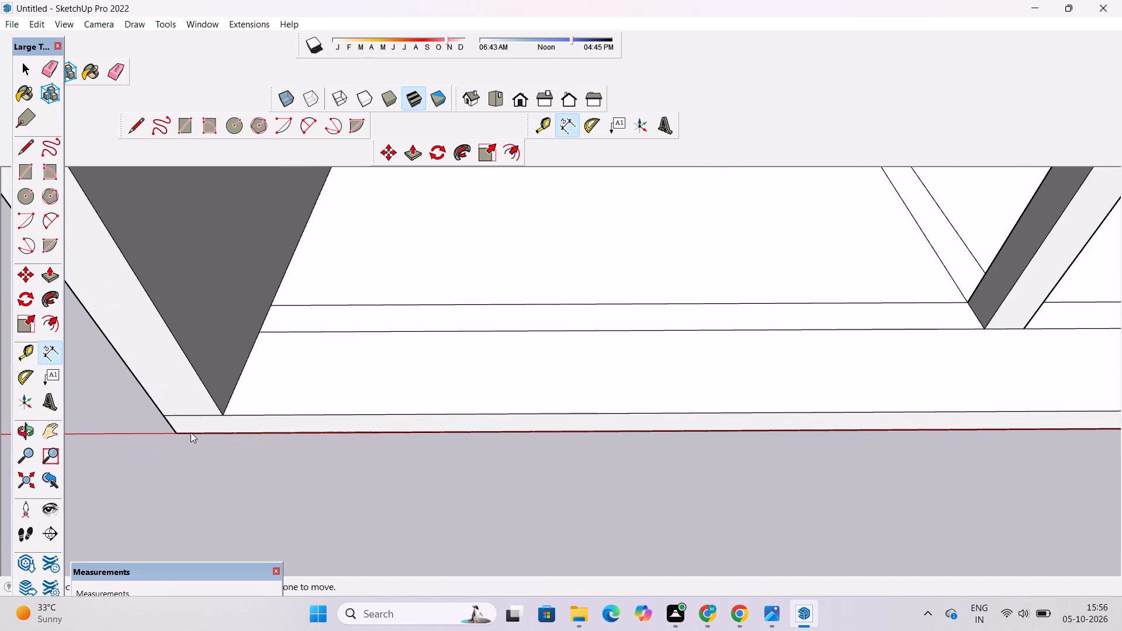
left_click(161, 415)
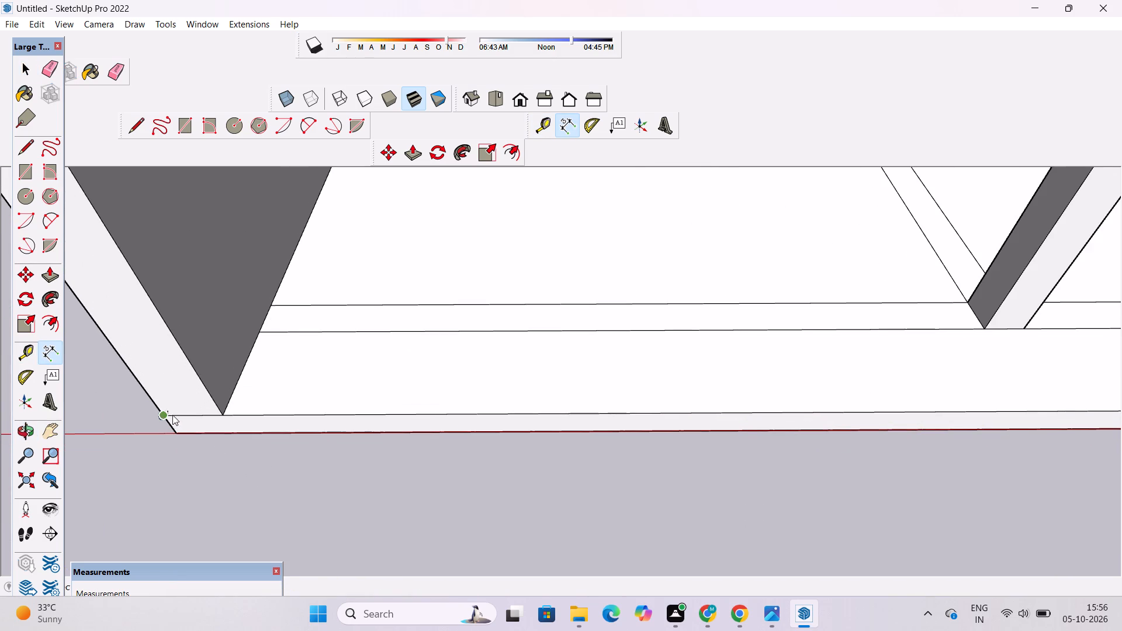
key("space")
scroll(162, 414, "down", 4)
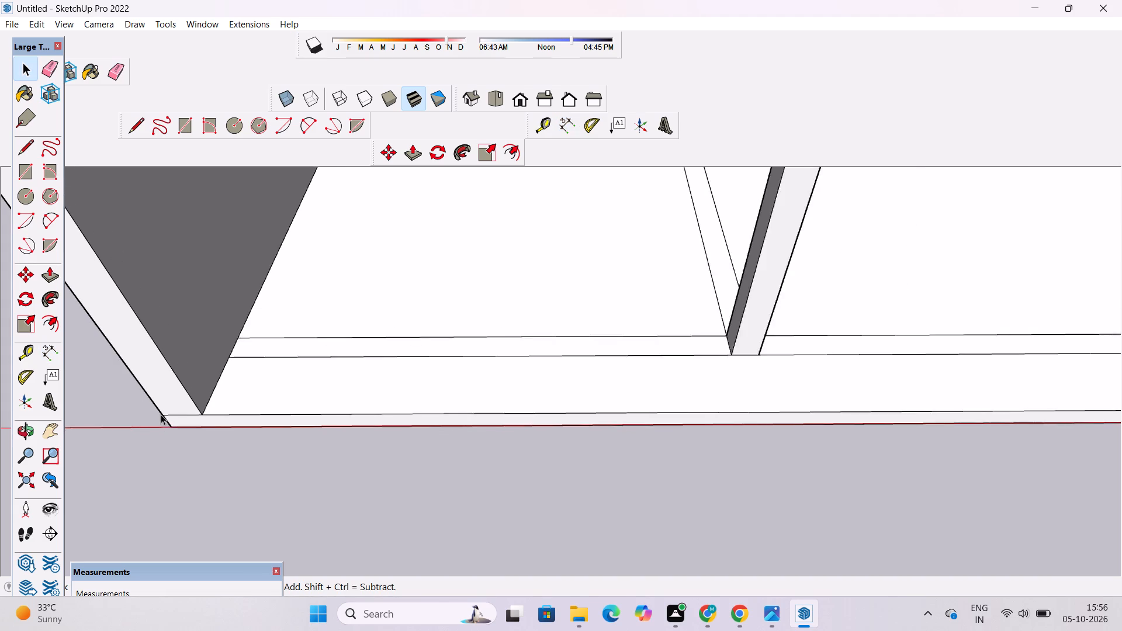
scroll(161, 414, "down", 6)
Place a guide line 2' inside the open short side edge of the ground-floor slab.
key("t")
scroll(134, 412, "down", 5)
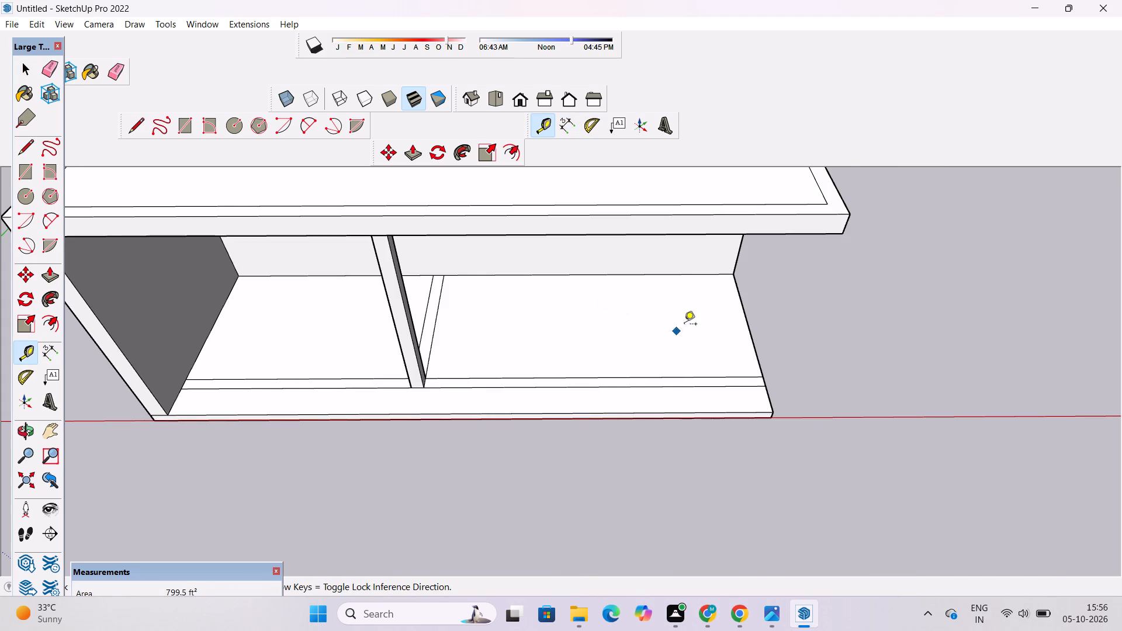
scroll(741, 300, "up", 1)
left_click(748, 325)
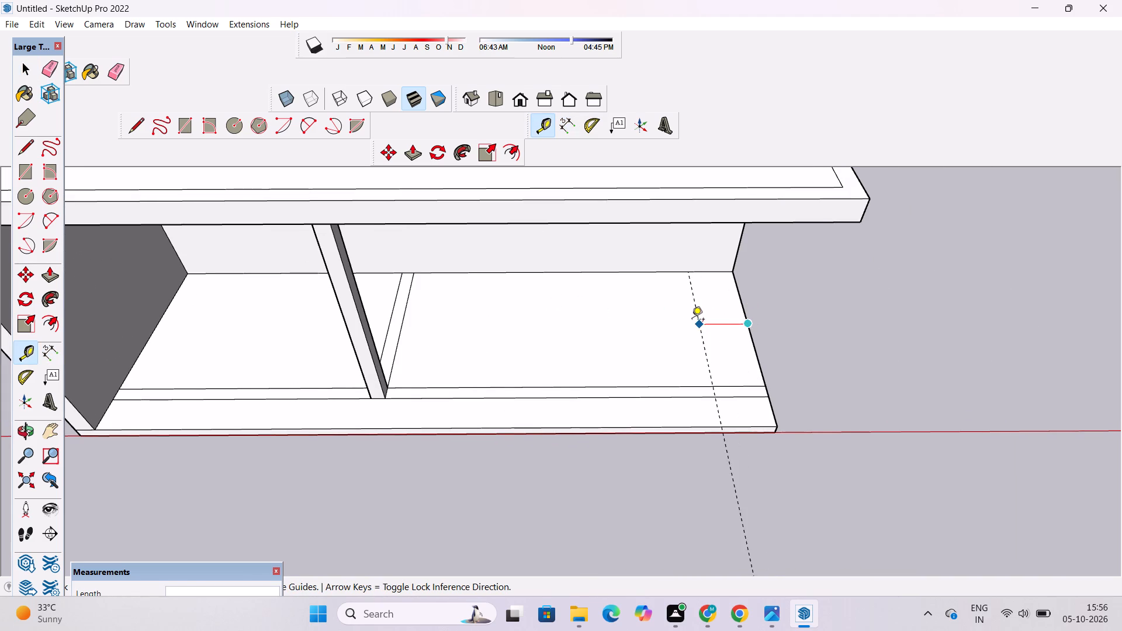
type("2'")
key("Return")
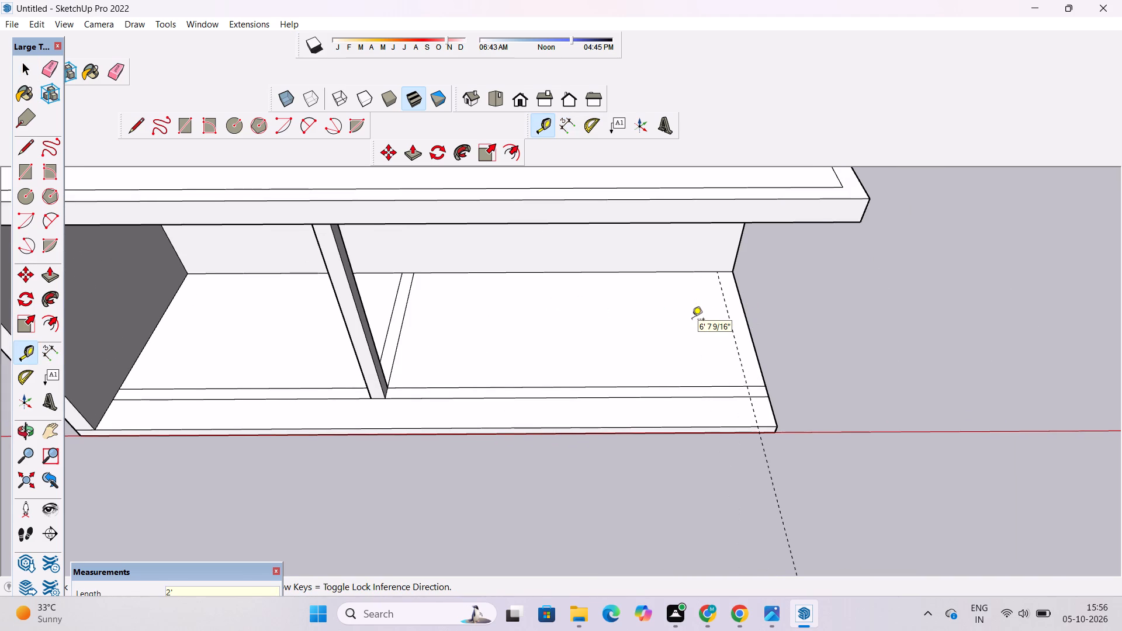
Draw a 25' line along the guide from the back wall to the floor's front edge, and erase the guide.
key("l")
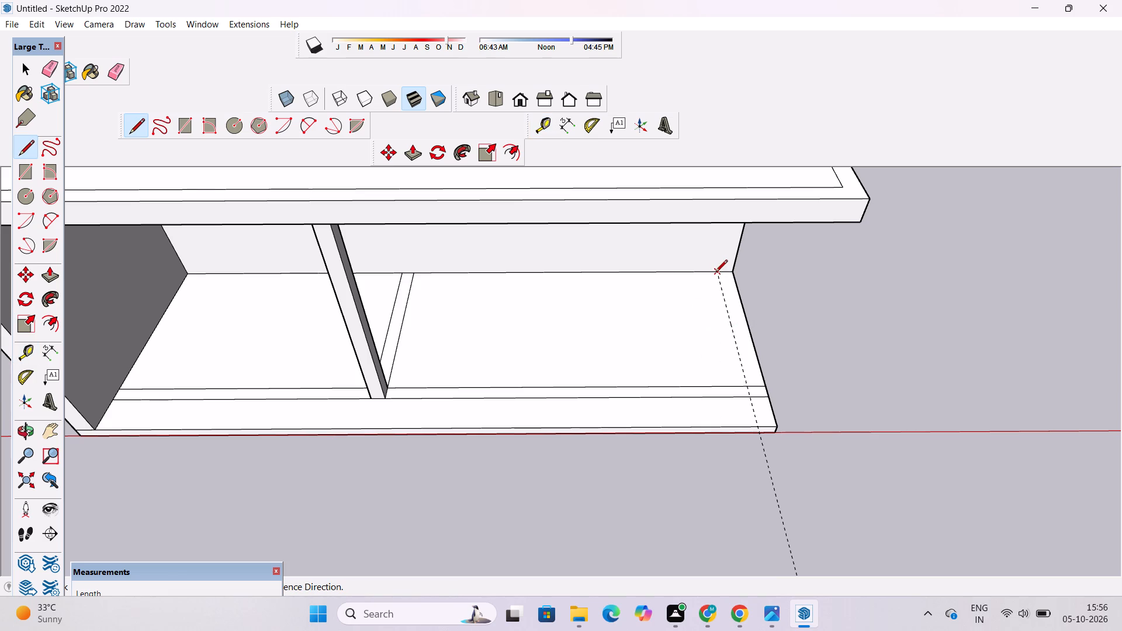
left_click(715, 273)
scroll(721, 327, "down", 4)
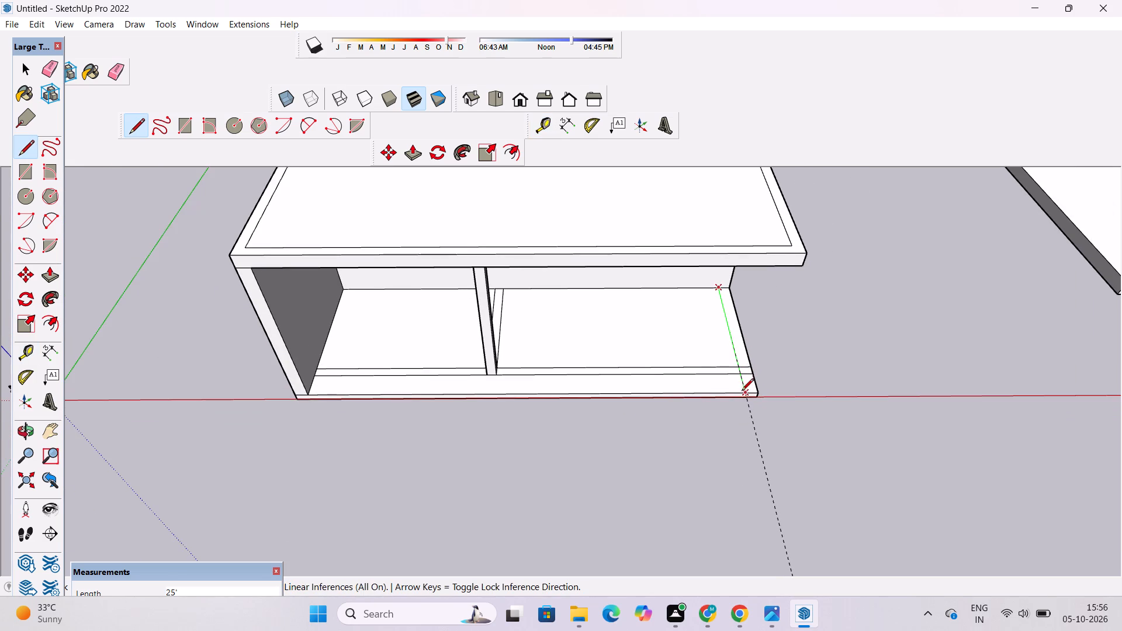
left_click(745, 394)
key("e")
left_click_drag(751, 425, 756, 435)
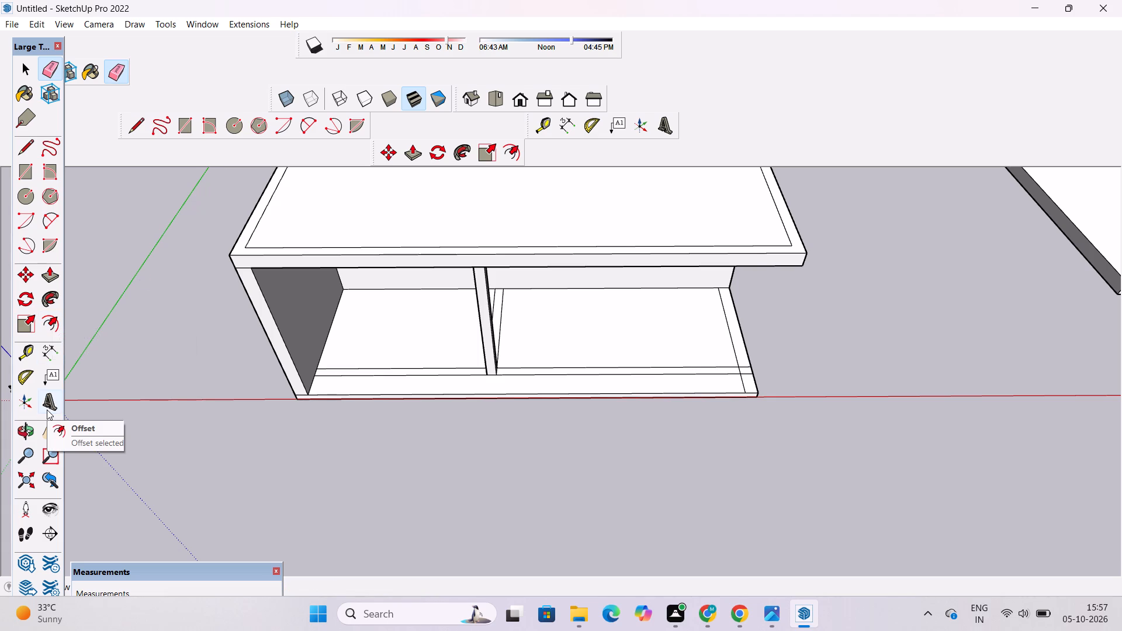
Examine the lines on the ground floor and the open-sided room from the front, above and both sides.
key("o")
scroll(54, 401, "down", 6)
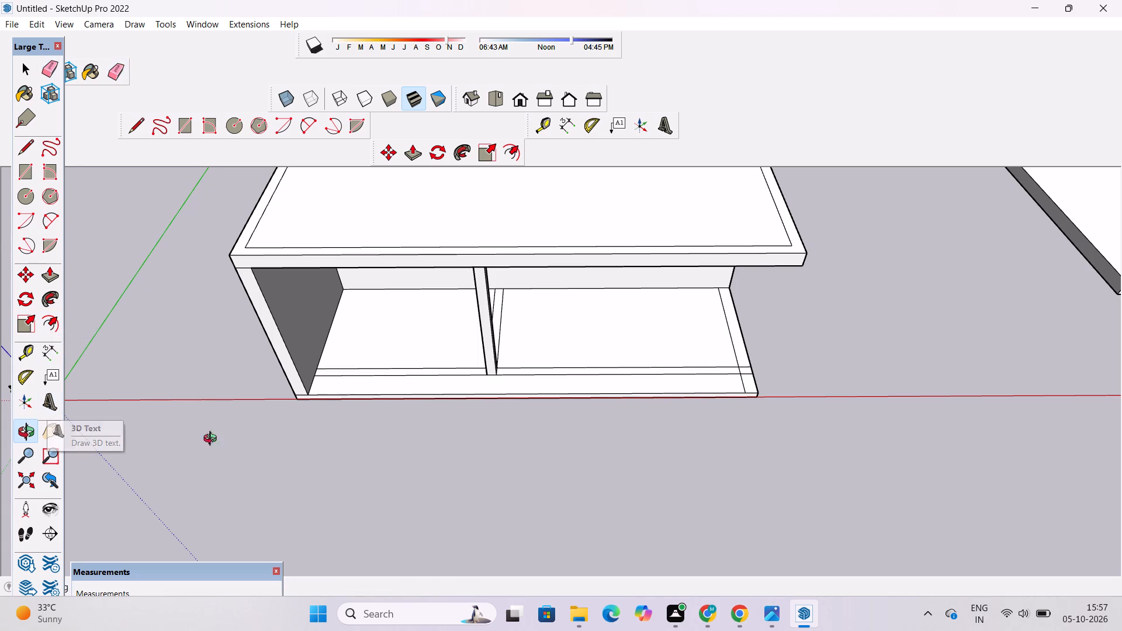
scroll(373, 390, "down", 4)
left_click_drag(460, 435, 451, 189)
scroll(525, 337, "up", 3)
left_click_drag(591, 339, 587, 474)
left_click_drag(600, 426, 632, 464, "shift")
left_click_drag(648, 469, 678, 508)
left_click_drag(676, 496, 659, 454, "shift")
scroll(707, 379, "up", 3)
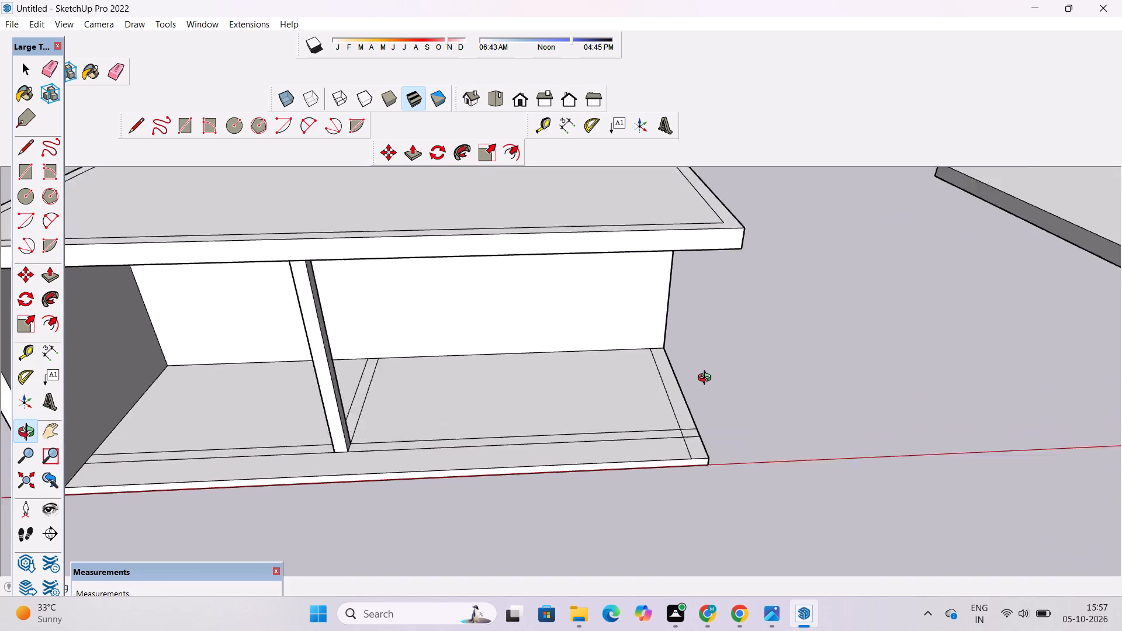
scroll(707, 379, "up", 1)
left_click_drag(650, 376, 653, 421)
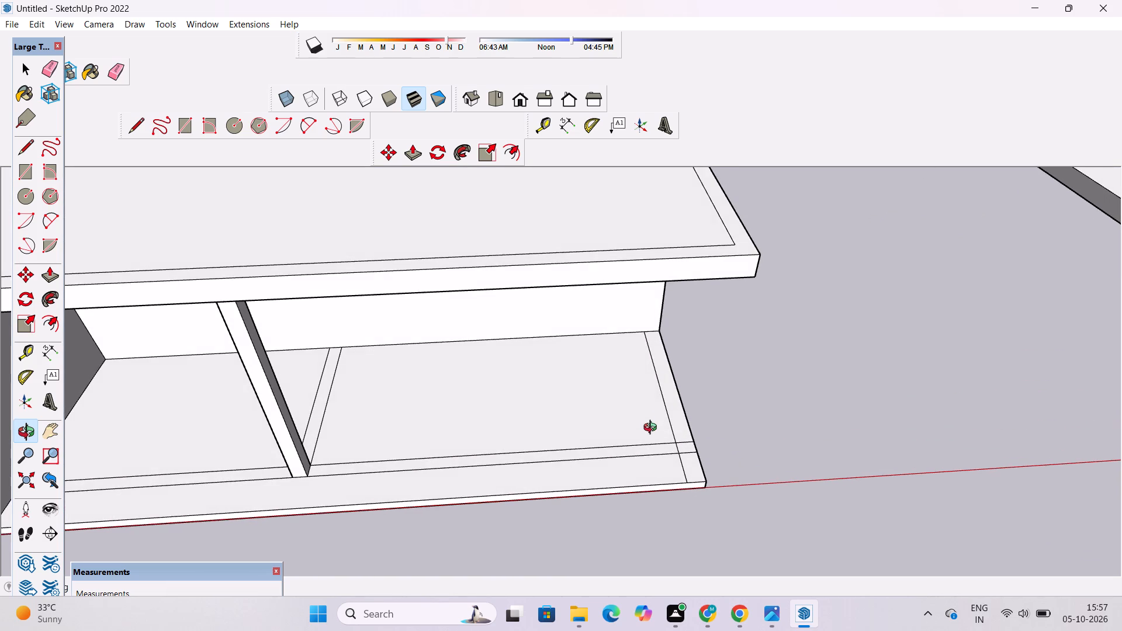
left_click_drag(653, 429, 634, 422)
left_click_drag(633, 422, 621, 422, "shift")
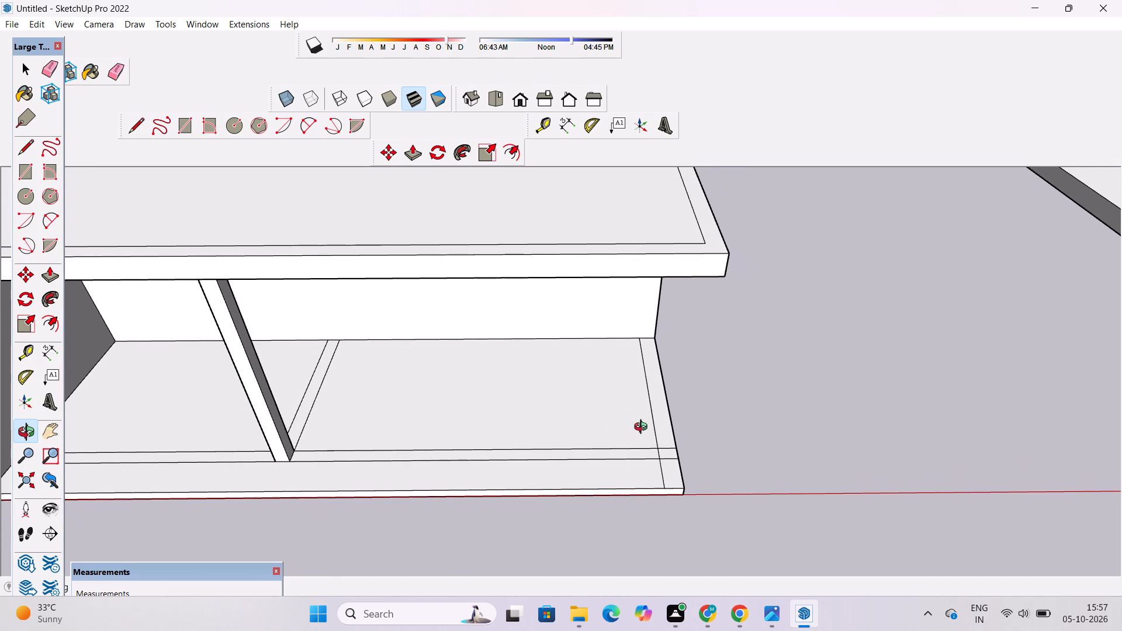
scroll(608, 441, "down", 1)
left_click_drag(602, 481, 610, 511)
left_click_drag(484, 493, 577, 469, "shift")
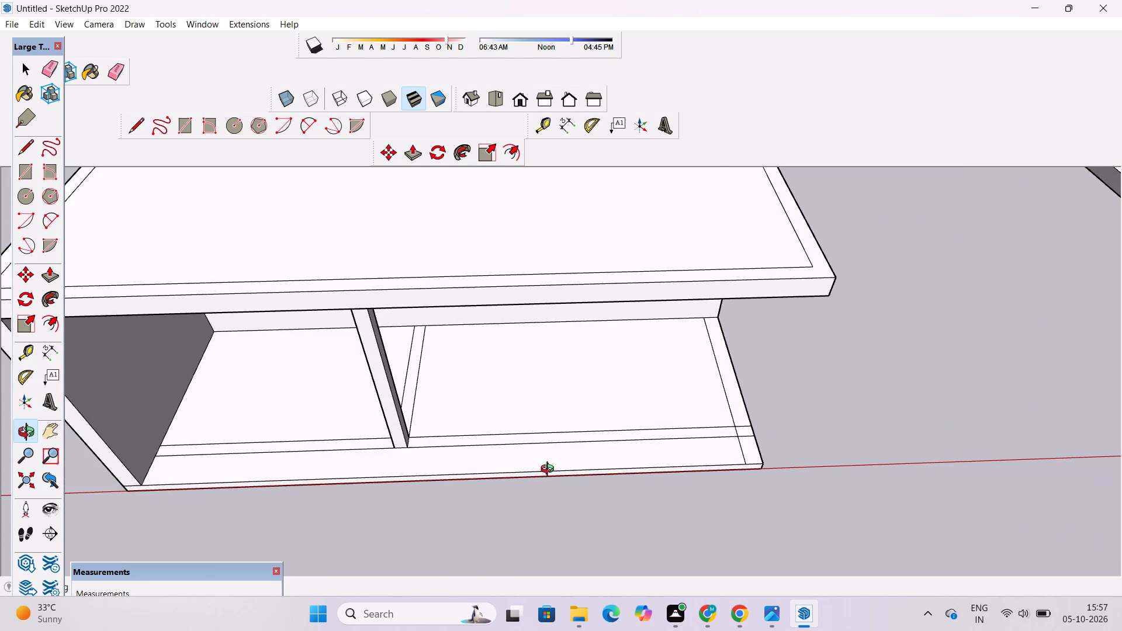
left_click_drag(553, 473, 631, 476)
left_click_drag(621, 480, 621, 462)
left_click_drag(578, 484, 596, 435)
scroll(596, 435, "down", 4)
left_click_drag(595, 428, 609, 440)
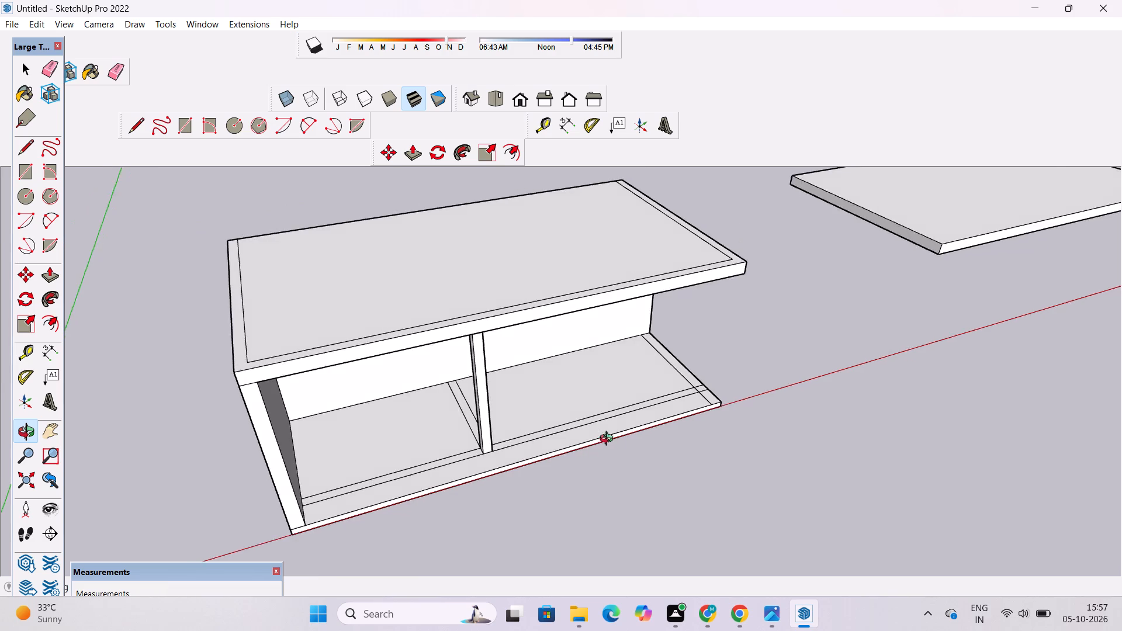
left_click_drag(609, 440, 635, 447)
scroll(615, 418, "up", 3)
left_click_drag(624, 413, 618, 434, "shift")
scroll(617, 434, "up", 1)
left_click_drag(617, 424, 608, 382, "shift")
left_click_drag(607, 379, 442, 438)
left_click_drag(508, 421, 512, 434)
left_click_drag(512, 434, 493, 439)
scroll(514, 406, "up", 2)
left_click_drag(514, 406, 508, 438, "shift")
left_click_drag(504, 439, 514, 410)
Place a guide line across the open-sided room, 9' 9" behind the inner front wall line on the floor.
key("t")
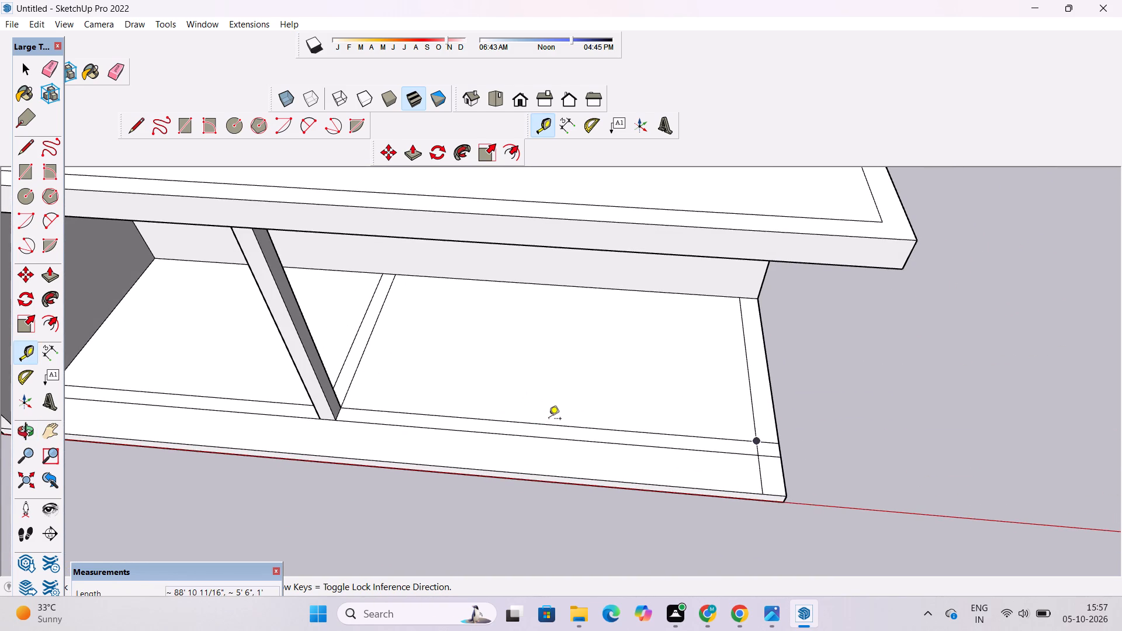
left_click(544, 427)
scroll(545, 407, "down", 2)
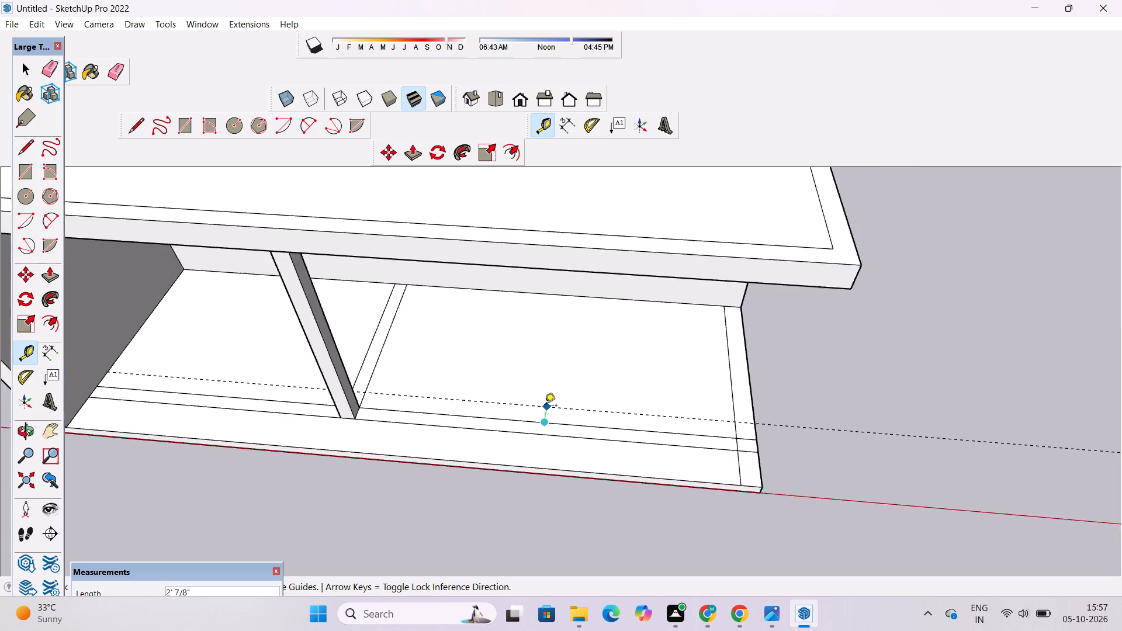
scroll(545, 407, "down", 2)
scroll(561, 370, "up", 3)
scroll(566, 362, "down", 2)
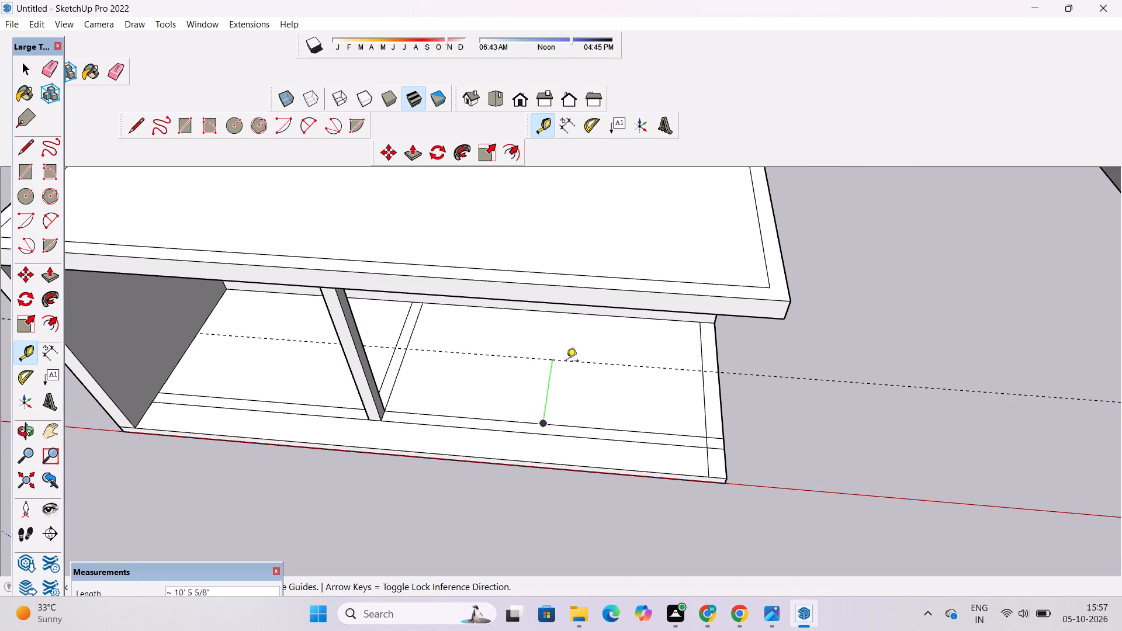
scroll(564, 365, "down", 2)
scroll(564, 366, "up", 1)
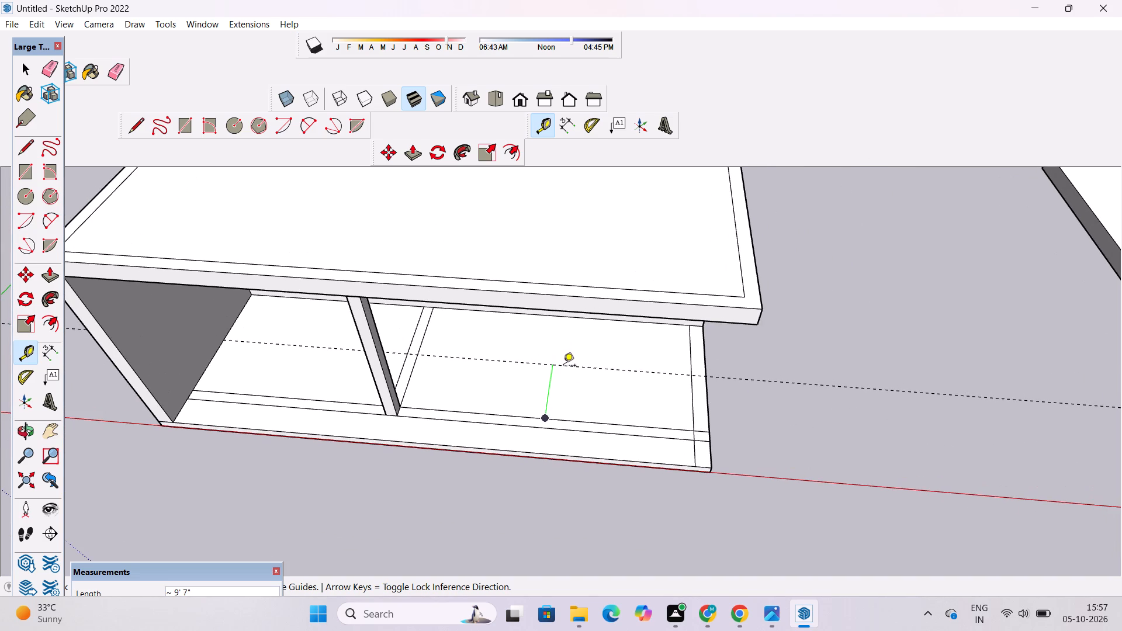
scroll(563, 366, "down", 2)
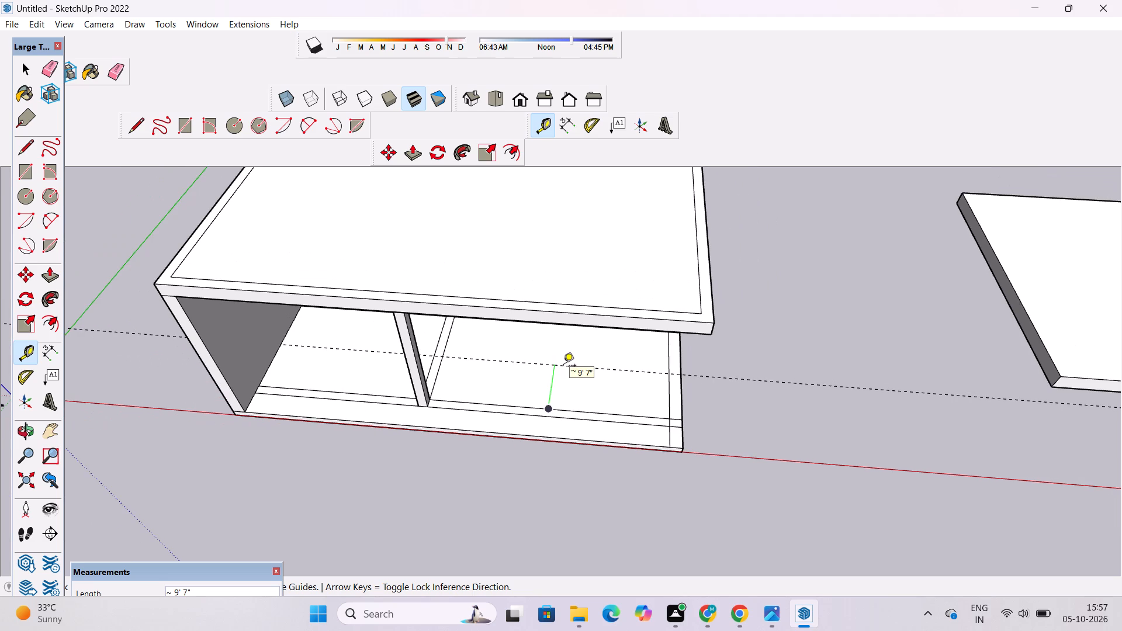
scroll(552, 374, "up", 2)
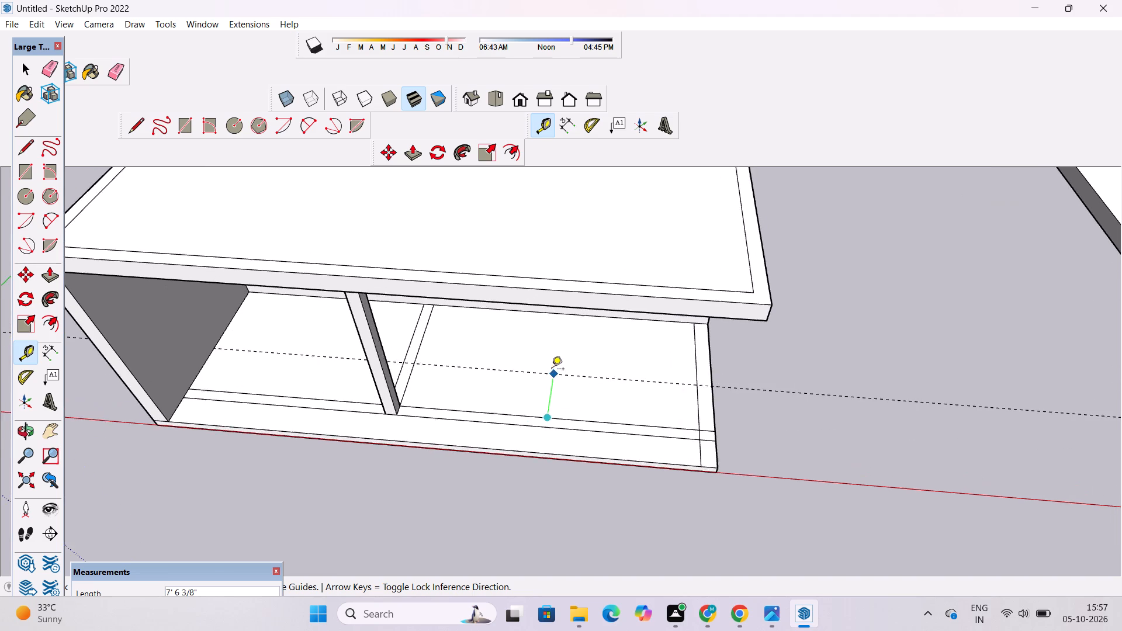
scroll(552, 360, "down", 3)
scroll(563, 356, "up", 3)
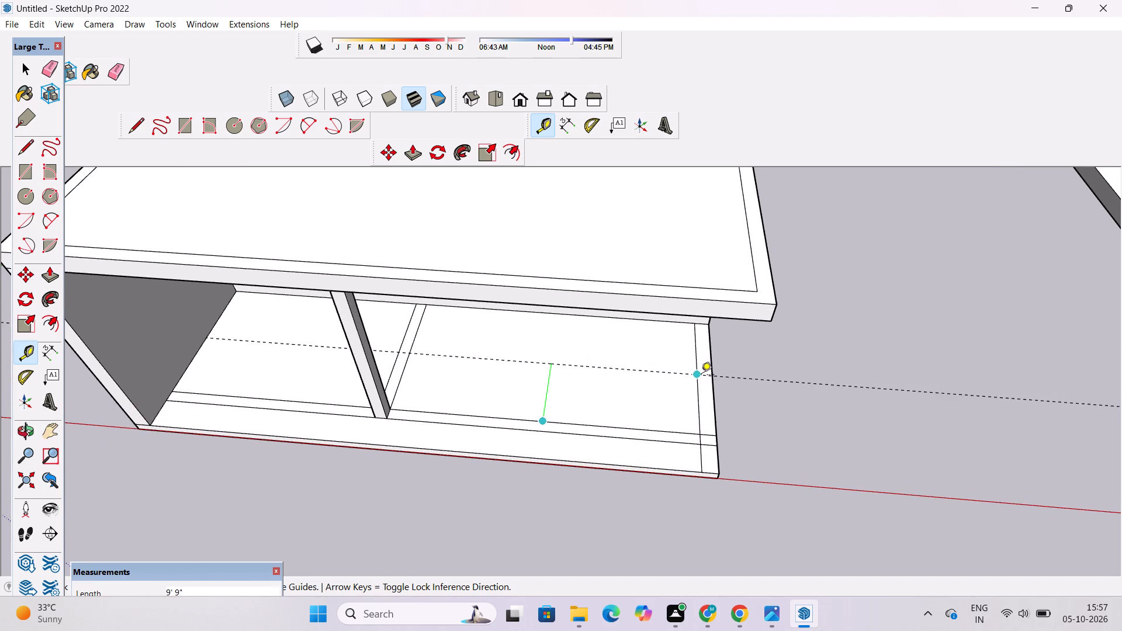
left_click(696, 377)
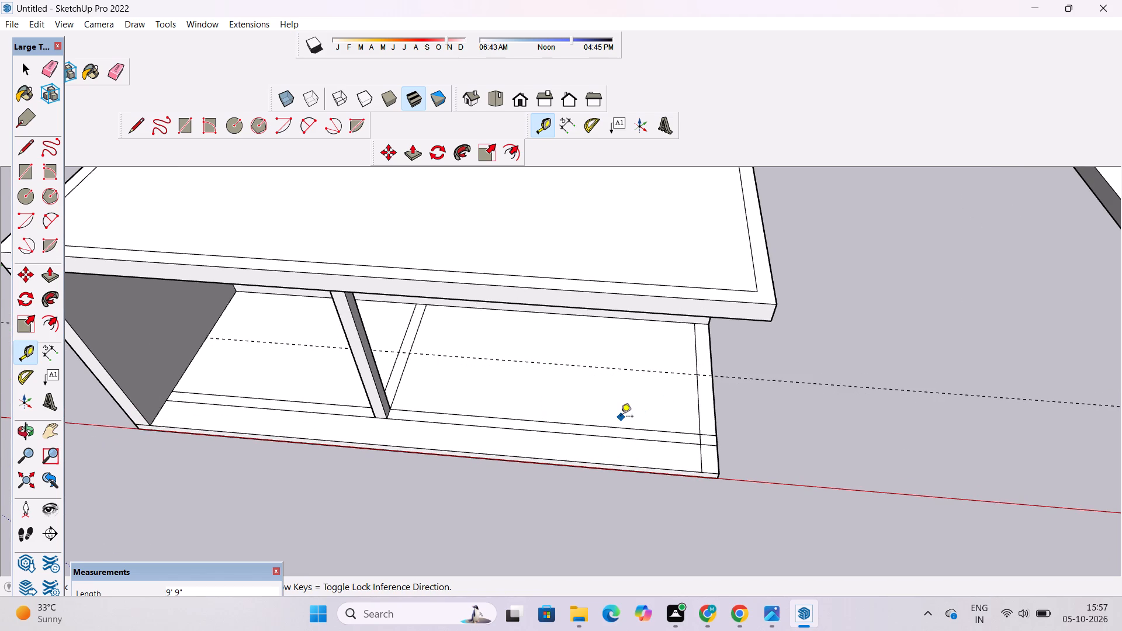
Draw a 39' line along the guide from the partition's floor line to the line beside the open side edge.
key("l")
left_click(409, 353)
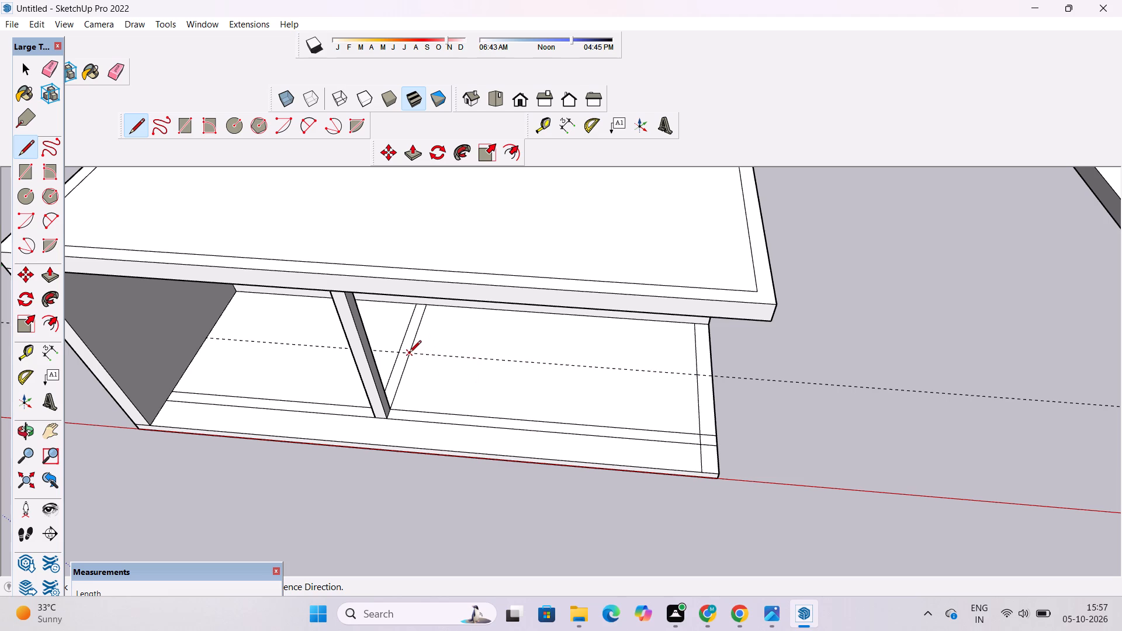
left_click(698, 377)
Examine the ground-floor lines and both rooms beneath the roof slab from the front, above and the open side.
key("o")
scroll(405, 373, "down", 6)
left_click_drag(398, 432, 619, 364)
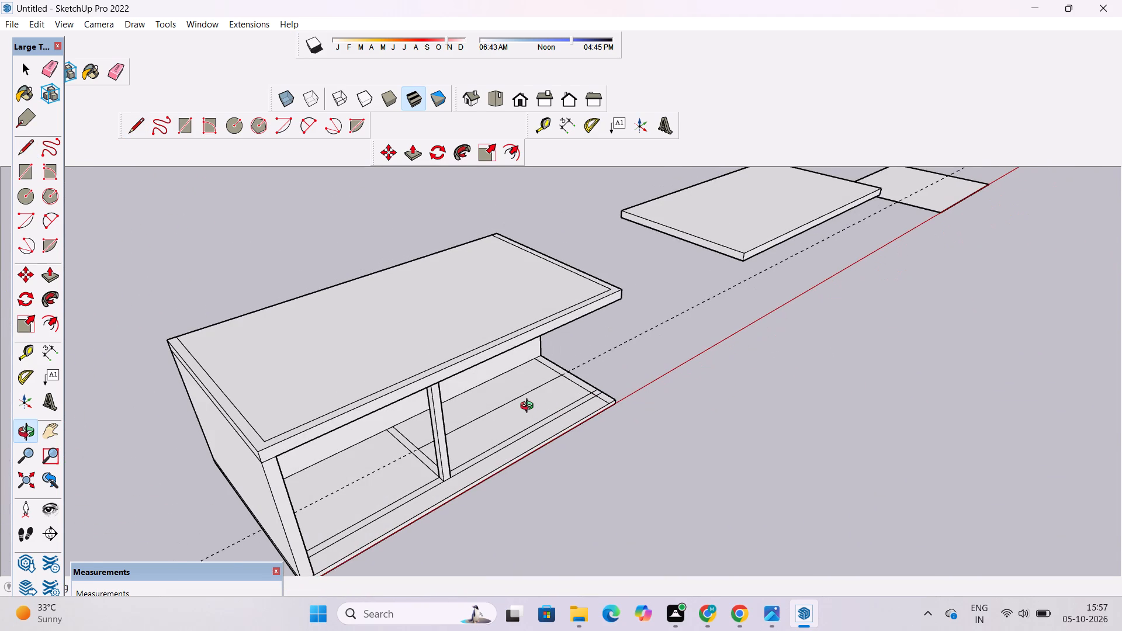
scroll(529, 407, "up", 3)
scroll(529, 407, "down", 1)
left_click_drag(624, 407, 335, 424)
scroll(644, 424, "up", 3)
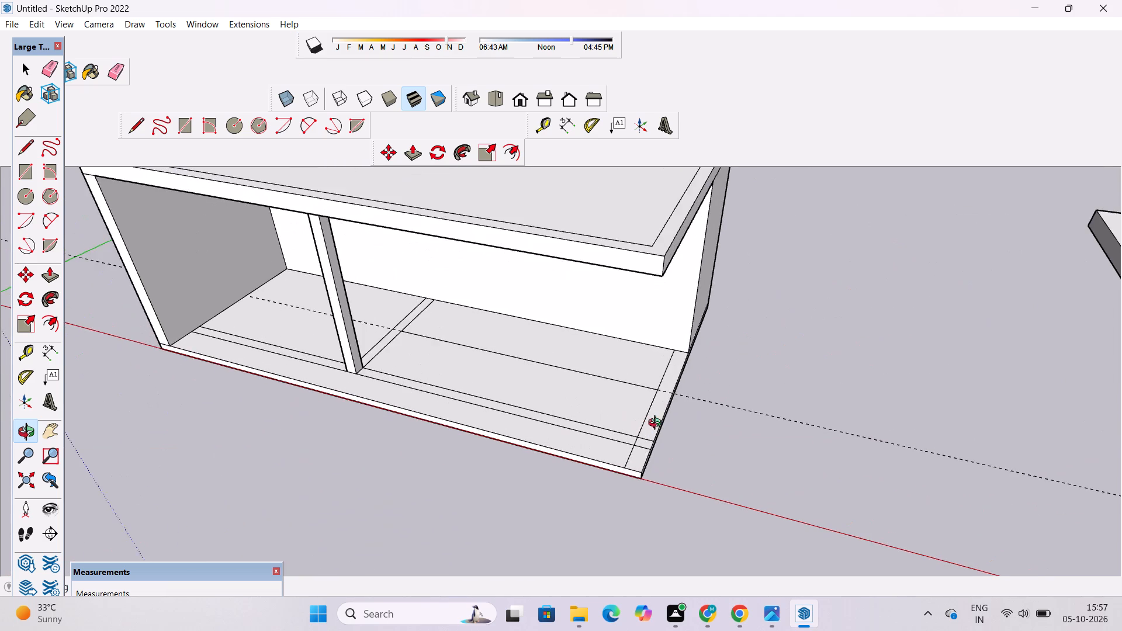
left_click_drag(657, 424, 566, 444)
left_click_drag(561, 453, 612, 498)
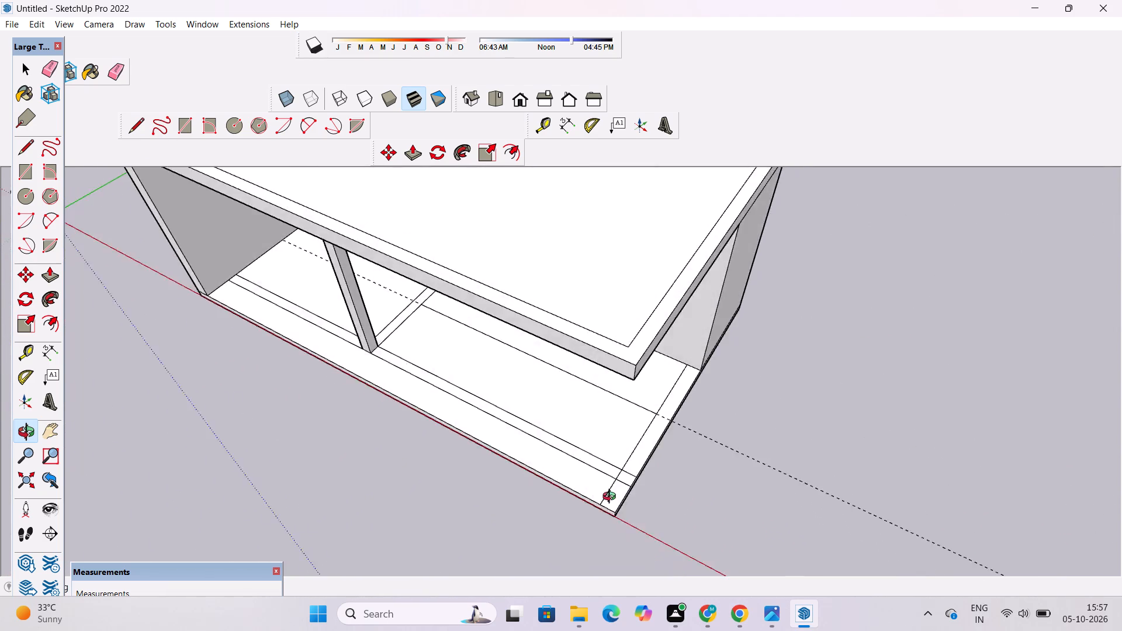
left_click_drag(612, 498, 823, 294)
scroll(539, 401, "down", 4)
left_click_drag(657, 365, 566, 409)
scroll(500, 367, "up", 1)
left_click_drag(500, 367, 512, 415, "shift")
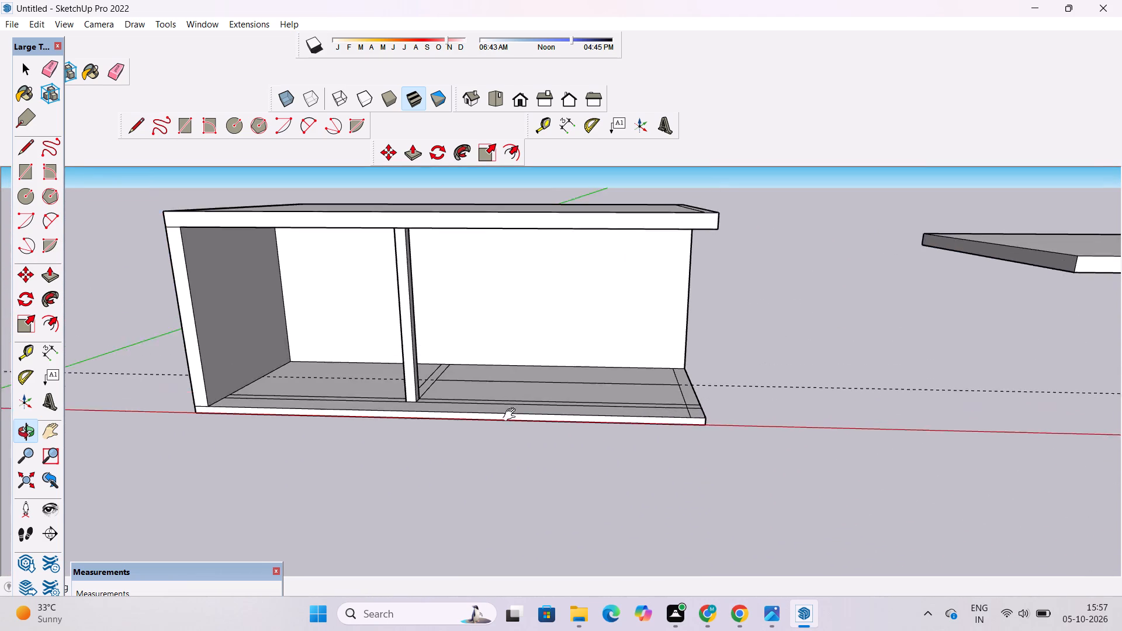
left_click_drag(512, 415, 512, 416, "shift")
left_click_drag(508, 398, 508, 366)
scroll(510, 361, "up", 2)
left_click_drag(508, 361, 566, 357, "shift")
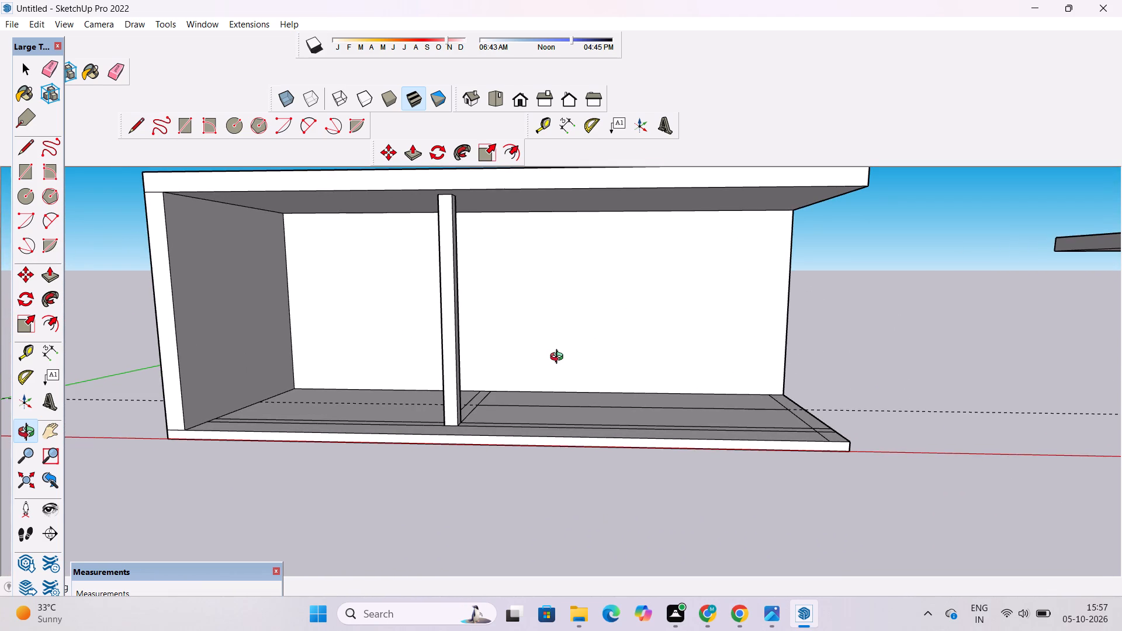
left_click_drag(557, 356, 557, 381)
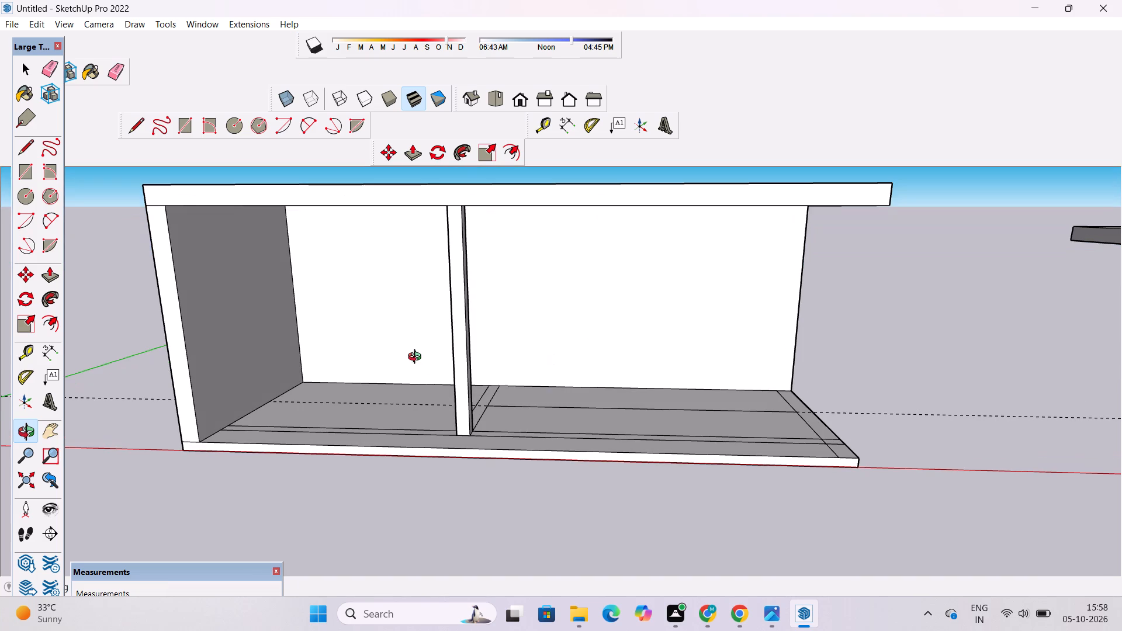
Draw a wide rectangle on the back wall of the closed-side room, near the upper corner beside the side wall.
left_click_drag(416, 359, 646, 375, "shift")
scroll(642, 366, "up", 3)
left_click_drag(641, 366, 635, 327)
left_click_drag(633, 320, 592, 358)
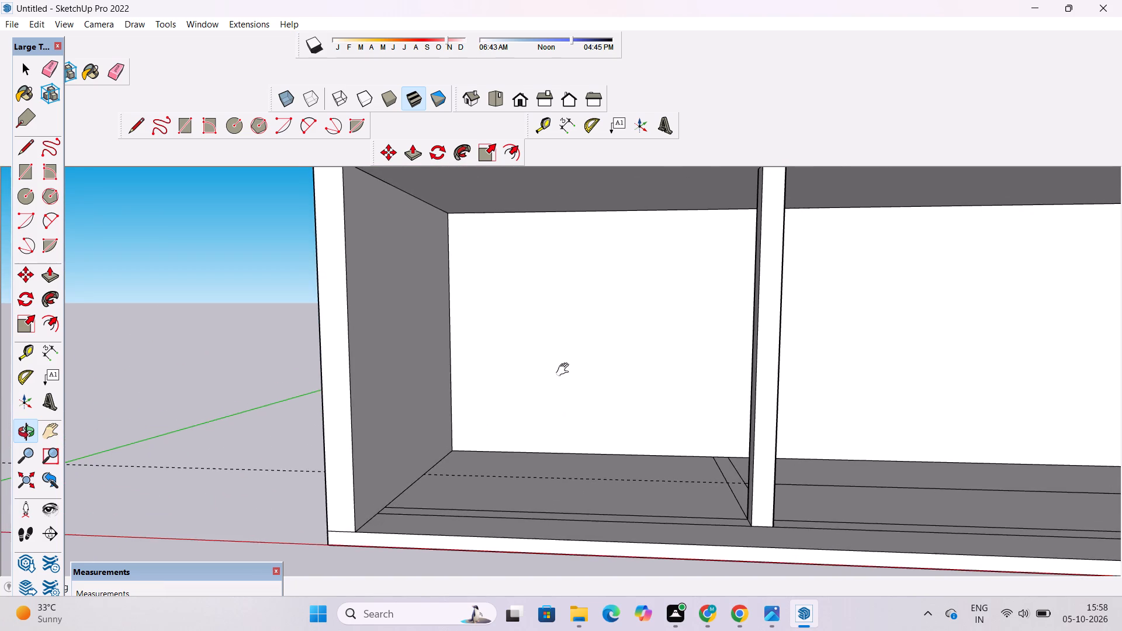
left_click_drag(537, 375, 589, 349)
scroll(515, 341, "up", 3)
left_click_drag(514, 339, 469, 349, "shift")
left_click_drag(465, 349, 455, 349)
scroll(455, 349, "down", 4)
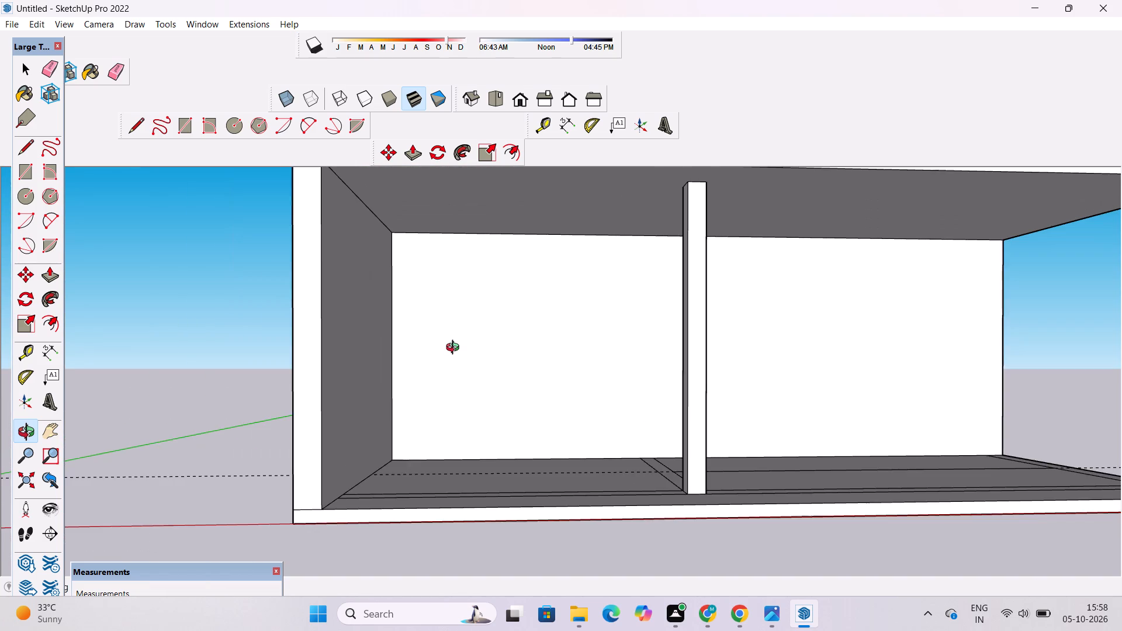
left_click_drag(454, 349, 425, 355, "shift")
key("r")
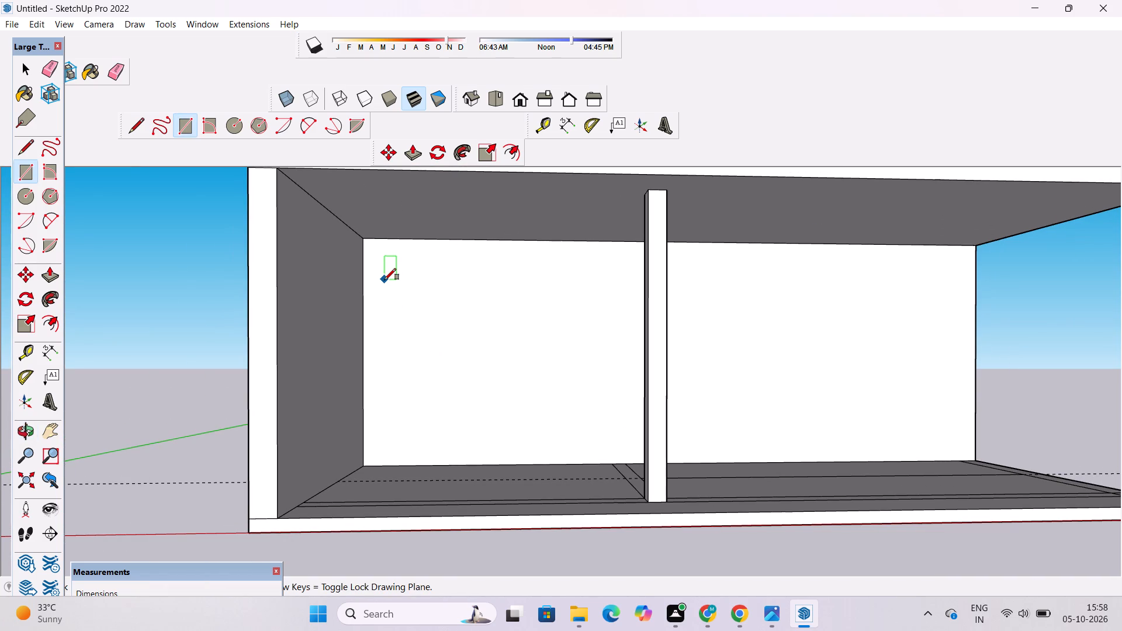
left_click(387, 280)
scroll(399, 353, "up", 2)
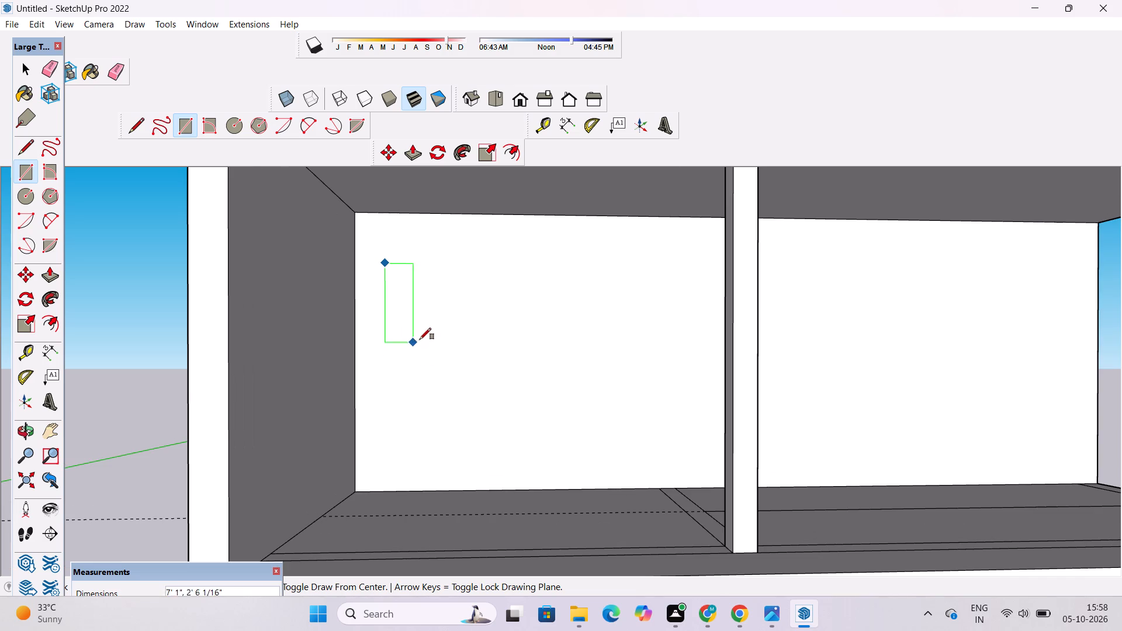
scroll(436, 331, "down", 3)
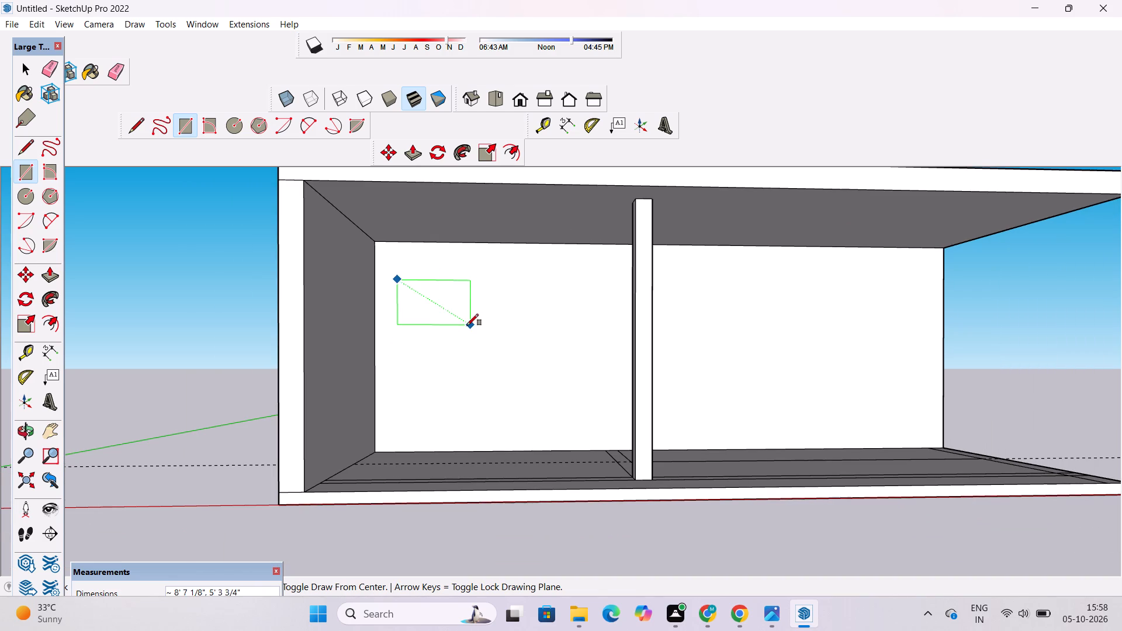
scroll(462, 328, "up", 2)
left_click(462, 328)
key("space")
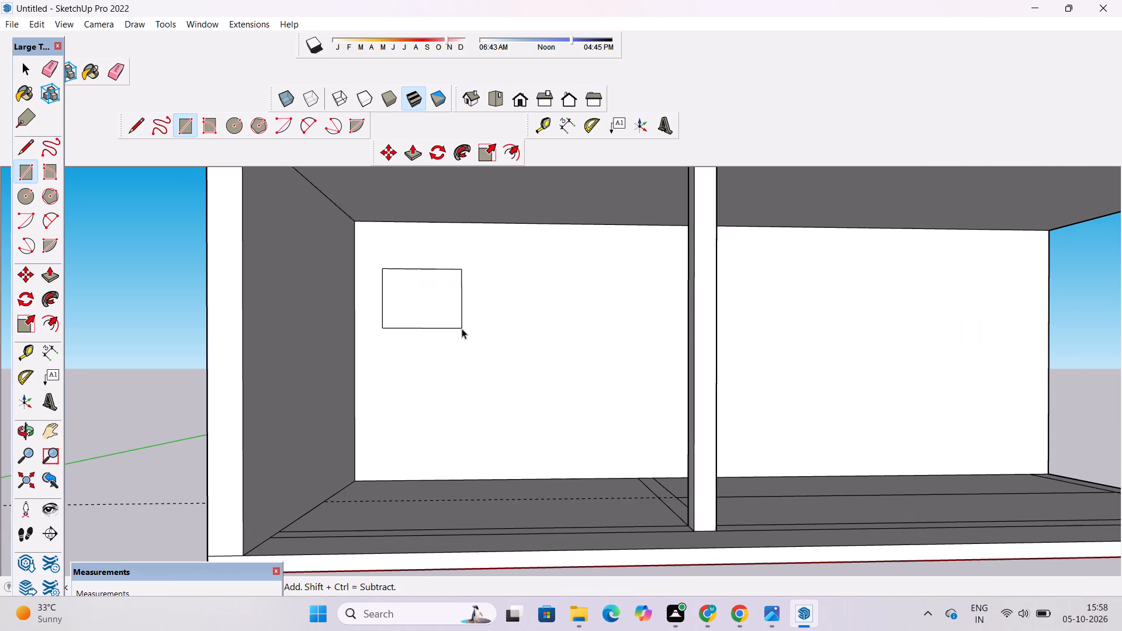
Push the rectangle on the closed-side room's back wall inward by 6".
left_click(424, 312)
key("p")
left_click(438, 296)
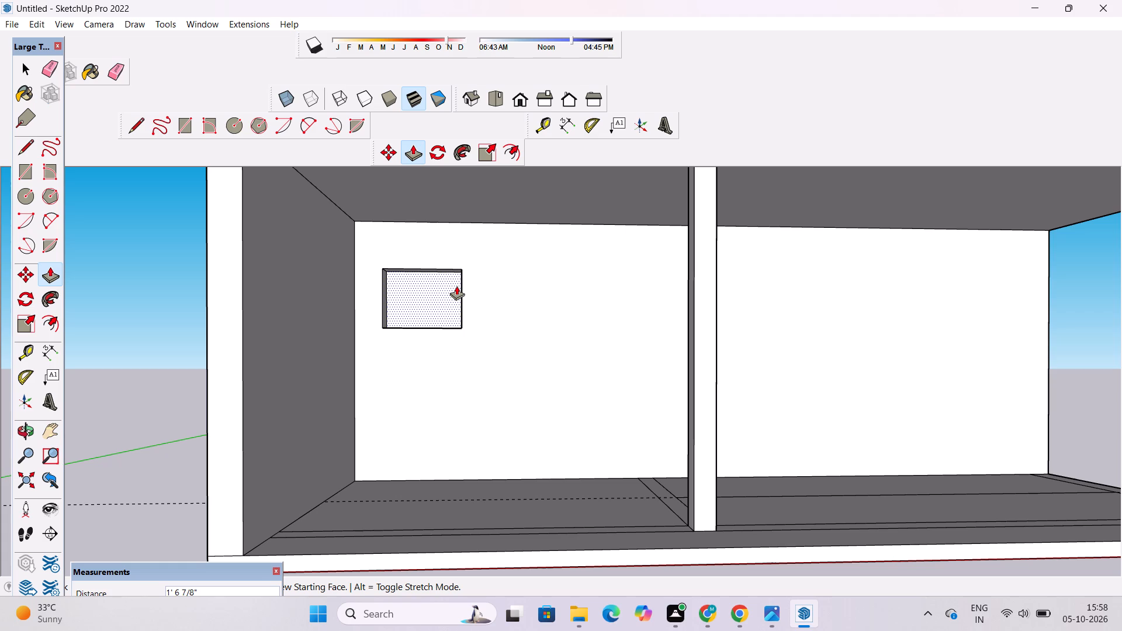
type("6\"")
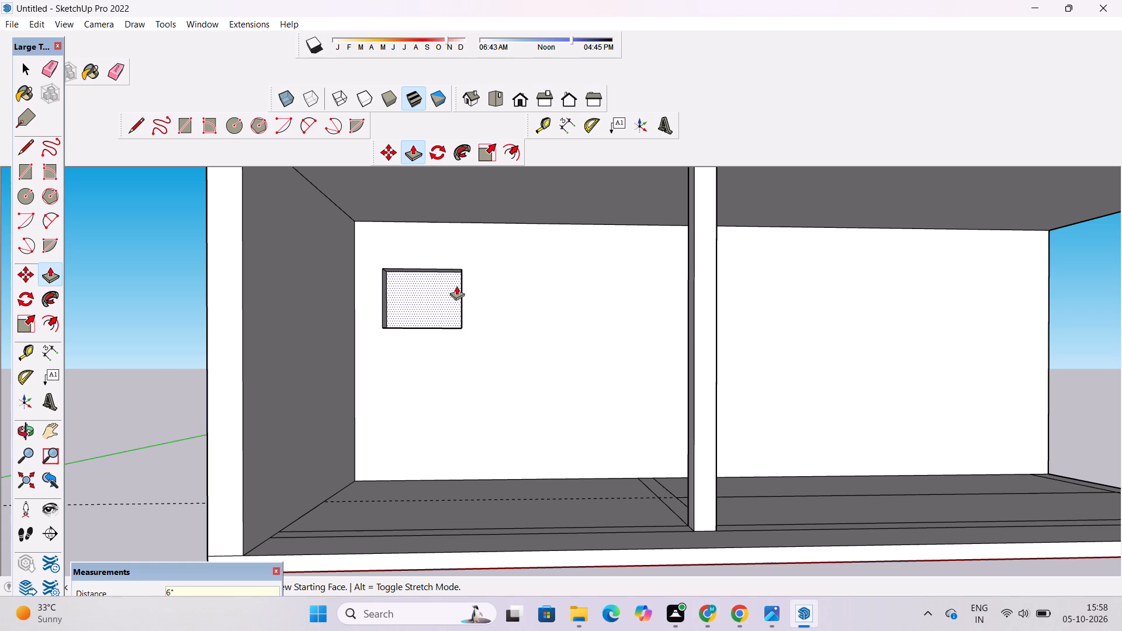
key("Return")
Examine the 6" recess in the closed-side room's back wall from above and from the front.
key("o")
scroll(455, 285, "down", 7)
left_click_drag(473, 293, 479, 434)
scroll(491, 272, "up", 3)
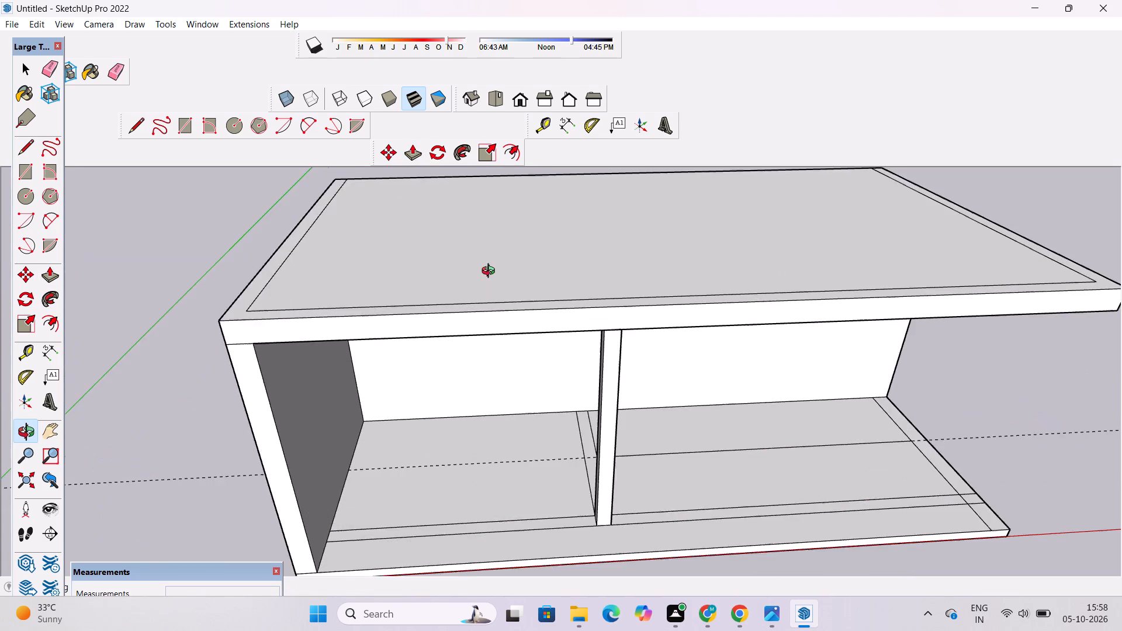
scroll(491, 272, "up", 7)
left_click_drag(431, 383, 418, 294)
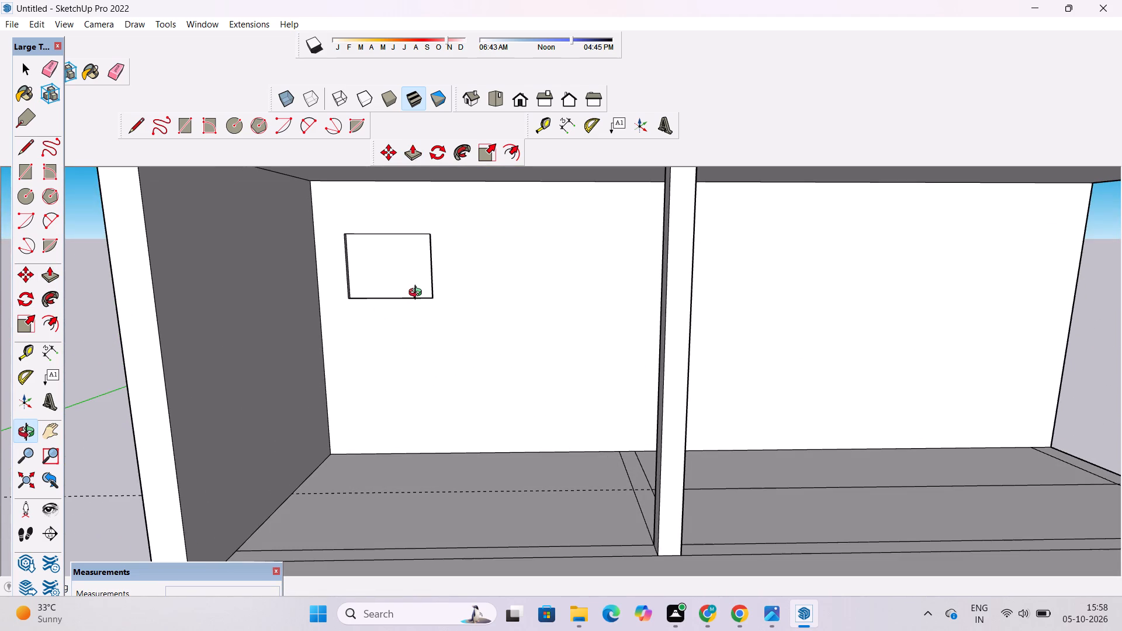
scroll(397, 296, "down", 2)
left_click(395, 296)
scroll(390, 275, "up", 4)
scroll(390, 275, "down", 2)
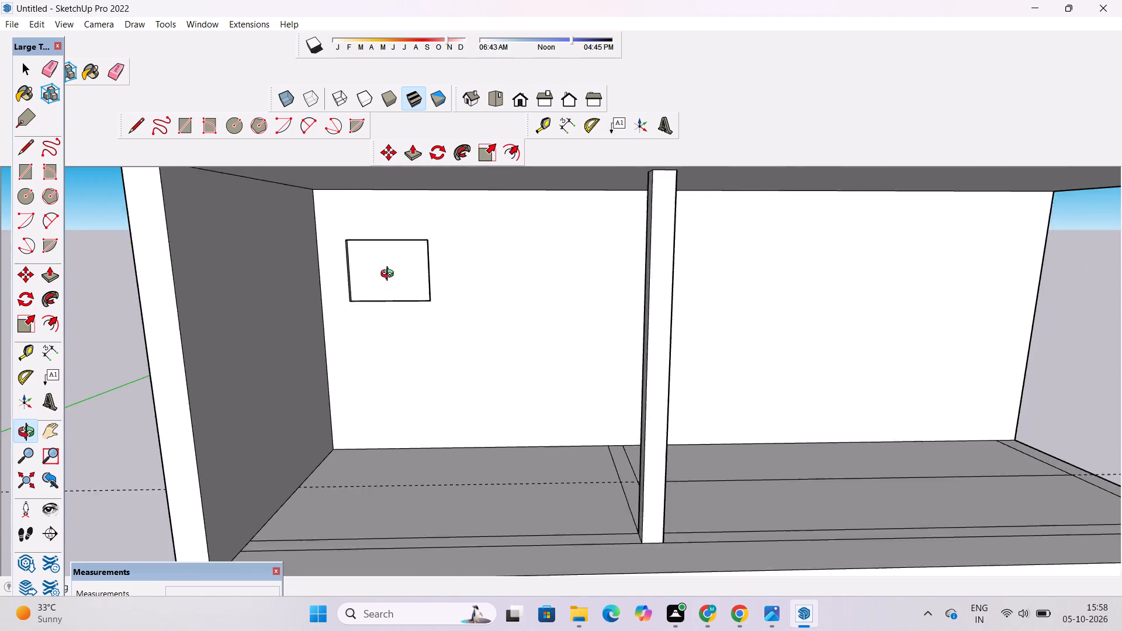
Examine the whole ground floor, its partition and the back wall of both rooms from the front and slightly above and below.
scroll(390, 275, "down", 2)
left_click_drag(653, 268, 554, 260)
left_click_drag(498, 266, 597, 275)
left_click_drag(598, 275, 503, 273, "shift")
scroll(470, 280, "down", 5)
left_click_drag(445, 337, 469, 363)
scroll(447, 365, "down", 3)
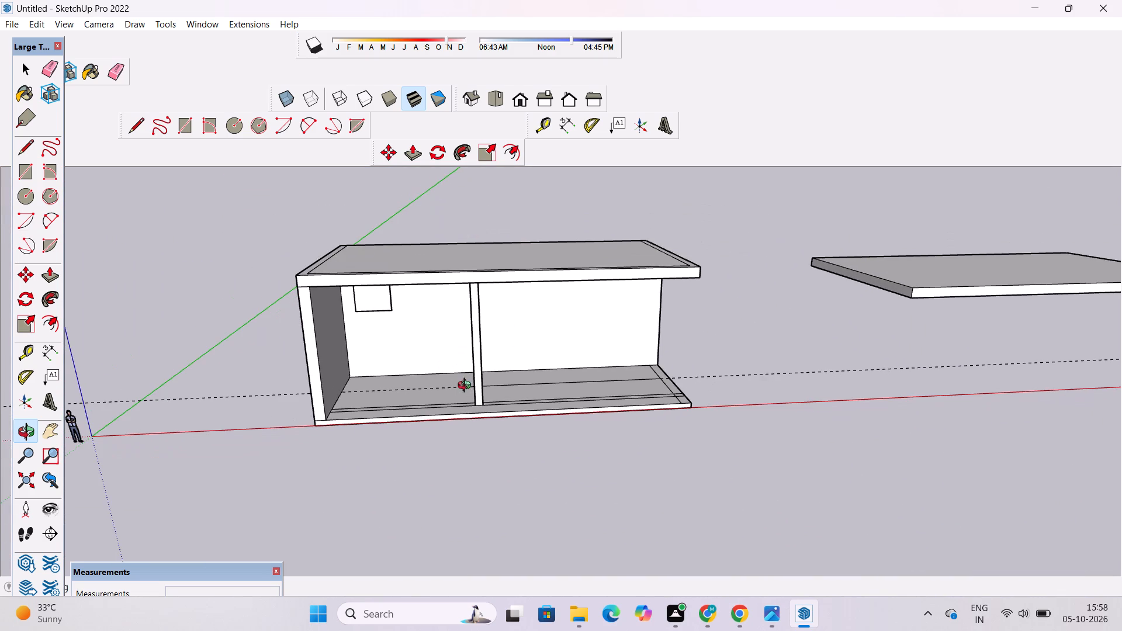
left_click_drag(469, 394, 456, 308)
scroll(455, 307, "down", 1)
scroll(455, 313, "up", 2)
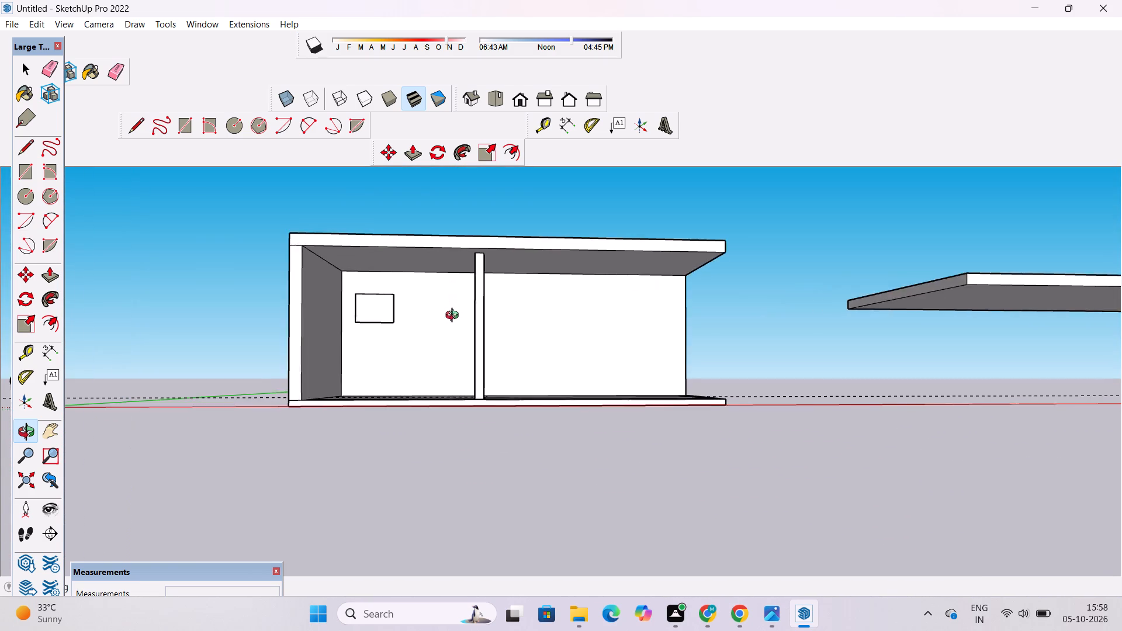
left_click_drag(462, 329, 430, 383)
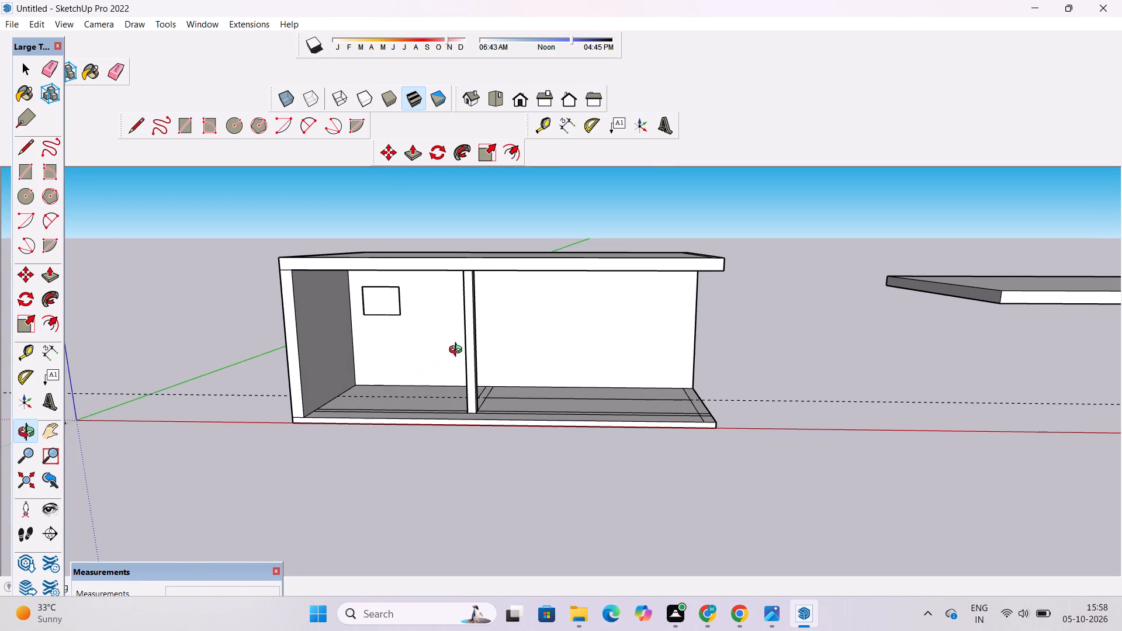
scroll(462, 345, "up", 2)
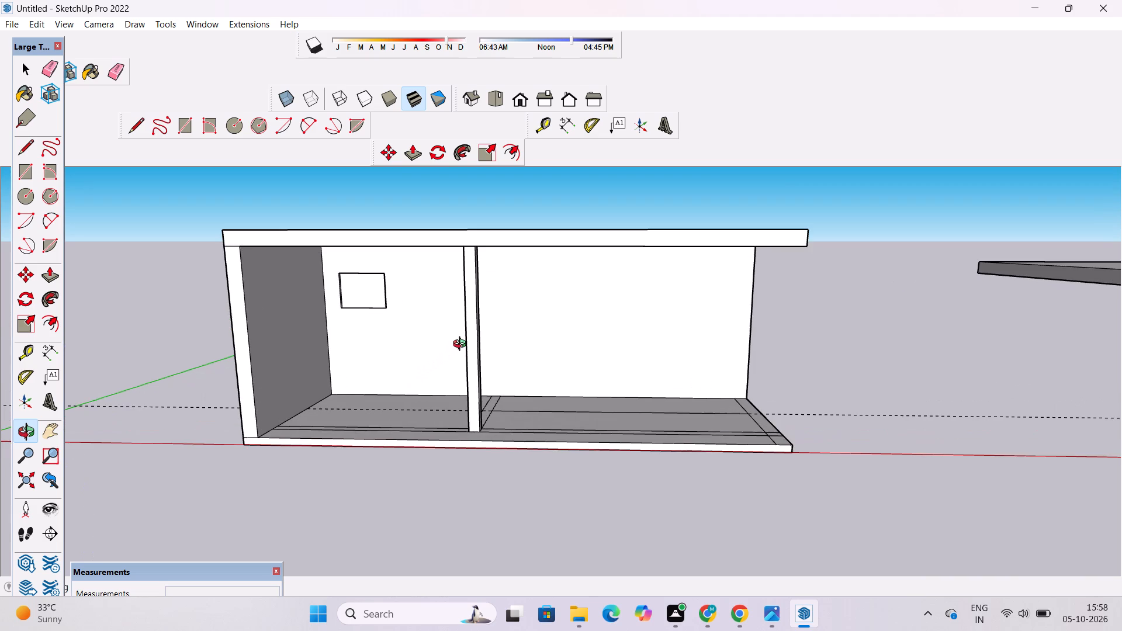
scroll(462, 345, "up", 1)
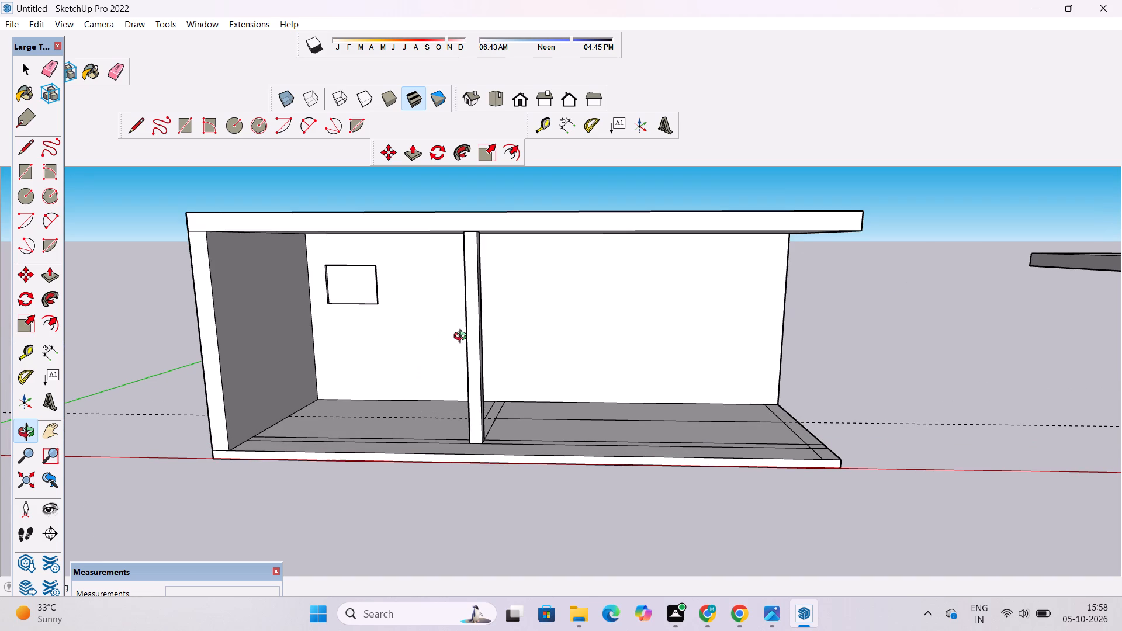
scroll(463, 338, "down", 3)
left_click_drag(496, 357, 510, 380)
left_click_drag(507, 385, 528, 318)
scroll(479, 346, "up", 3)
left_click_drag(511, 345, 498, 352, "shift")
left_click_drag(498, 353, 466, 376)
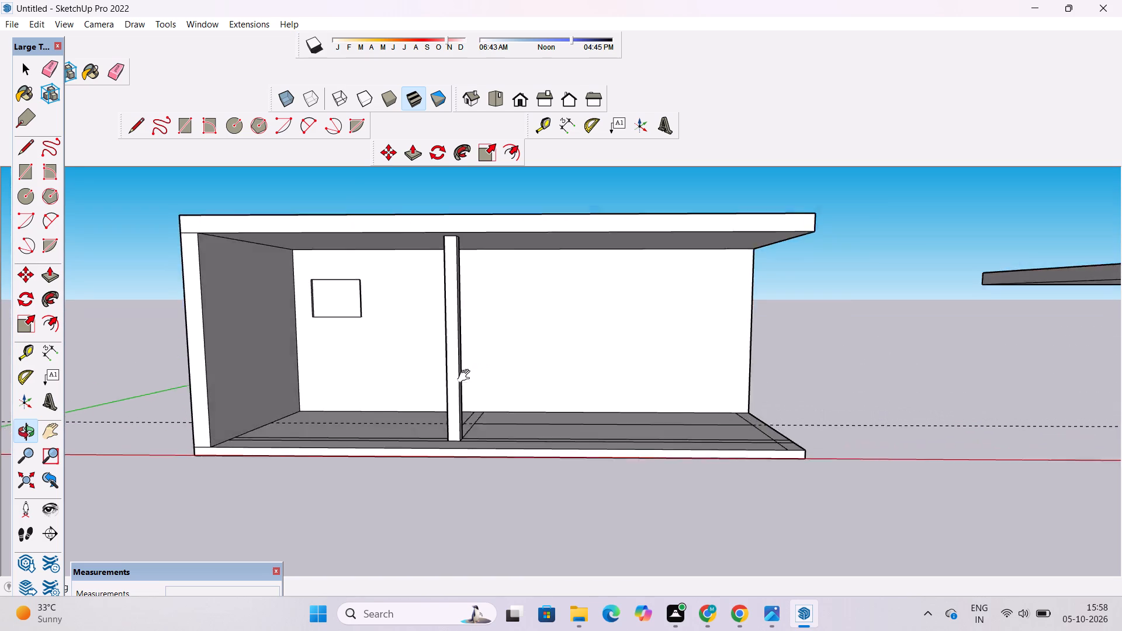
left_click_drag(466, 376, 463, 379)
Draw an upright rectangle on the back wall of the open-sided room, a short distance from the partition.
scroll(474, 377, "up", 3, "shift")
left_click_drag(474, 377, 451, 383, "shift")
scroll(446, 384, "down", 1)
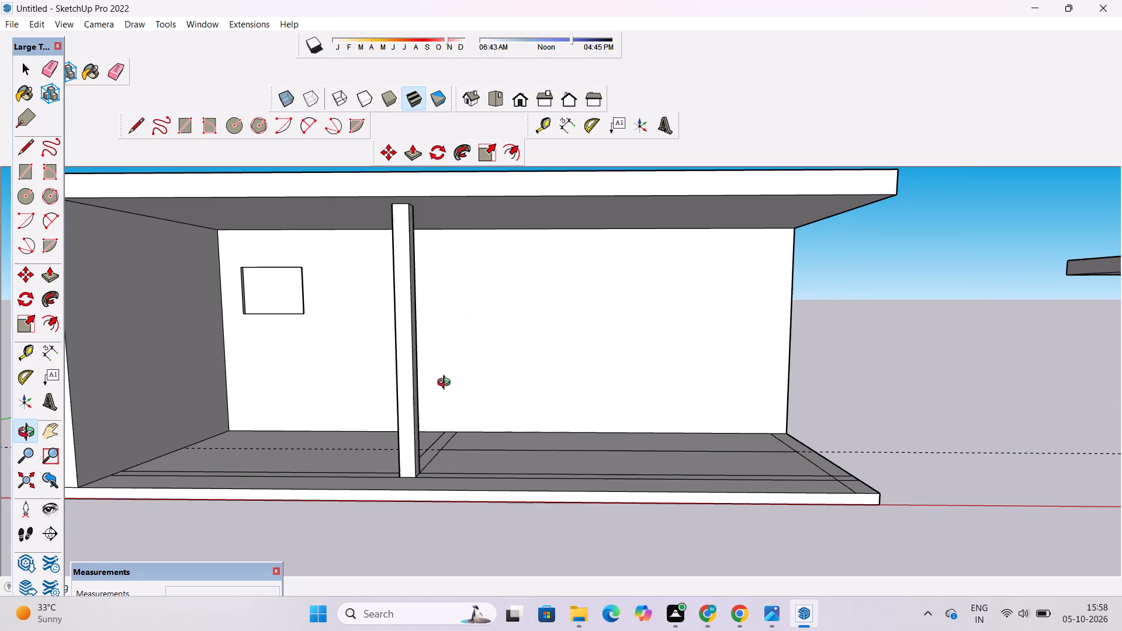
left_click_drag(445, 398, 453, 372)
left_click(453, 372, "shift")
key("r")
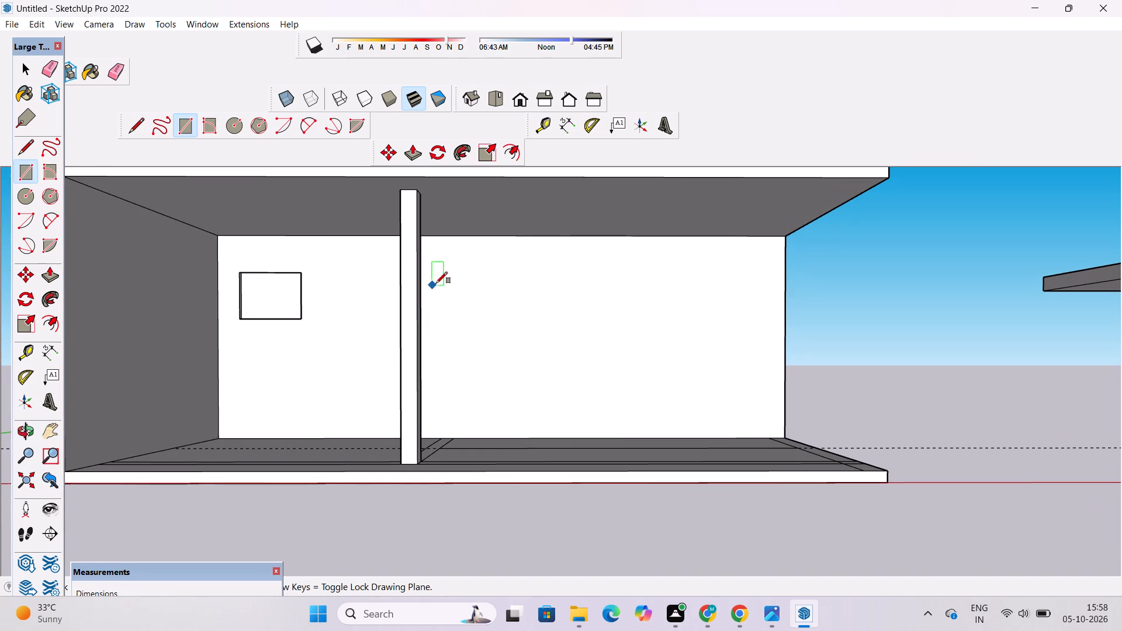
scroll(445, 292, "down", 1)
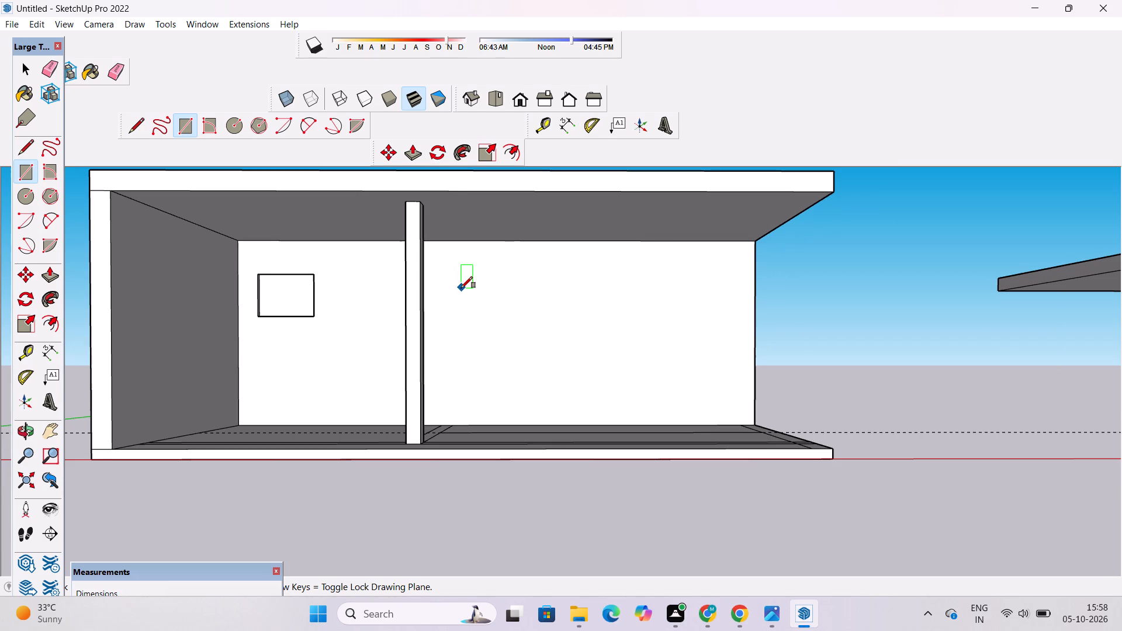
left_click(461, 288)
scroll(514, 377, "up", 1)
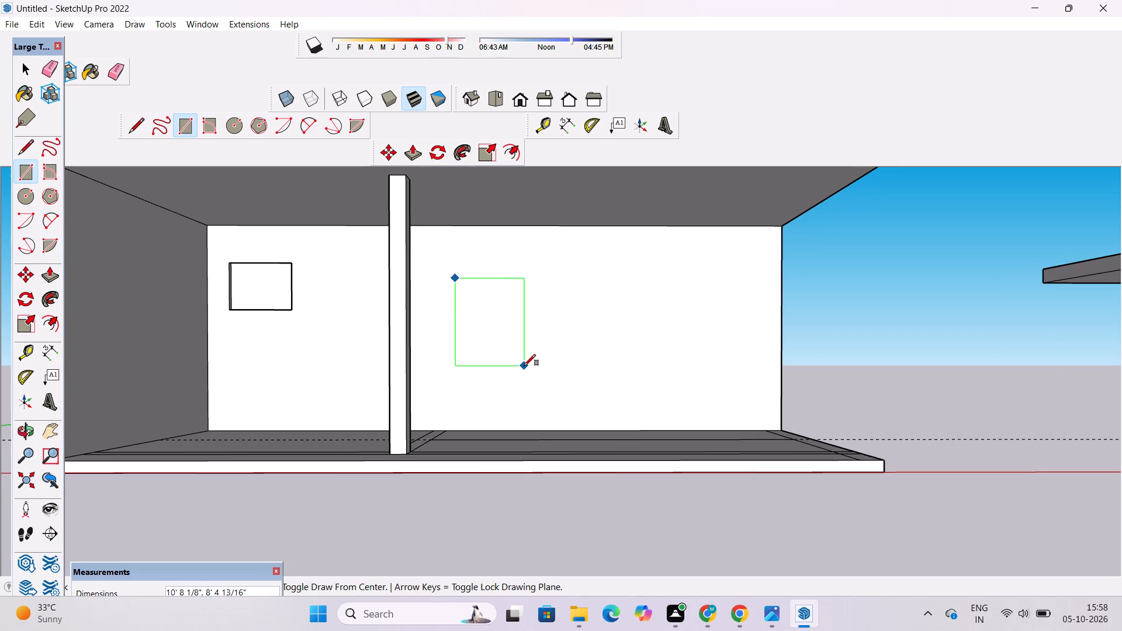
scroll(524, 366, "up", 2)
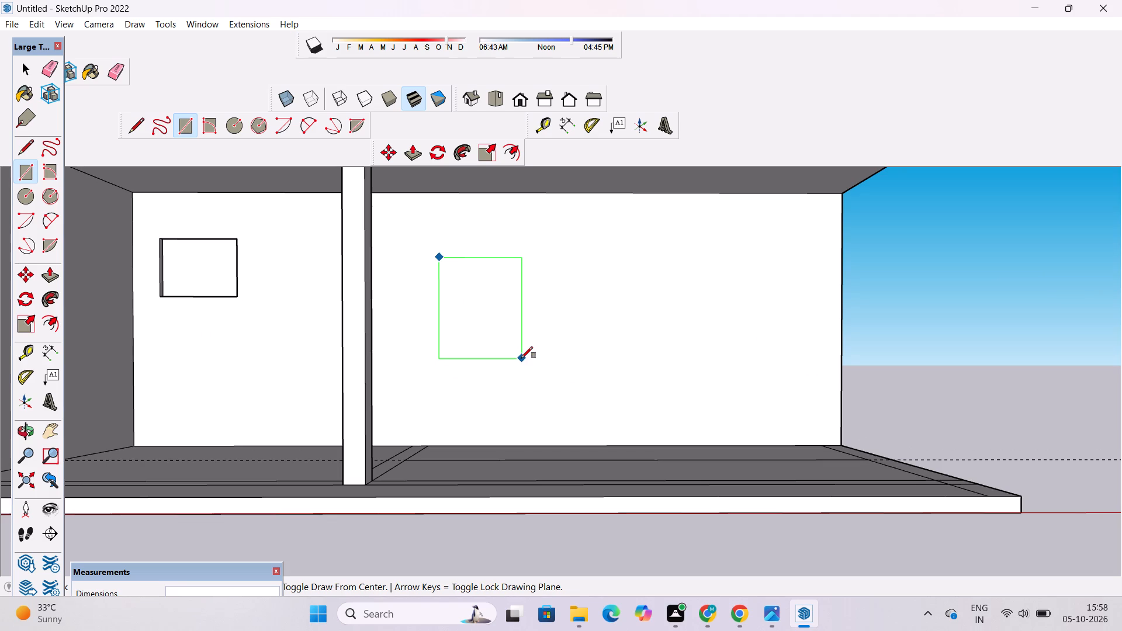
left_click(517, 356)
scroll(531, 342, "down", 5)
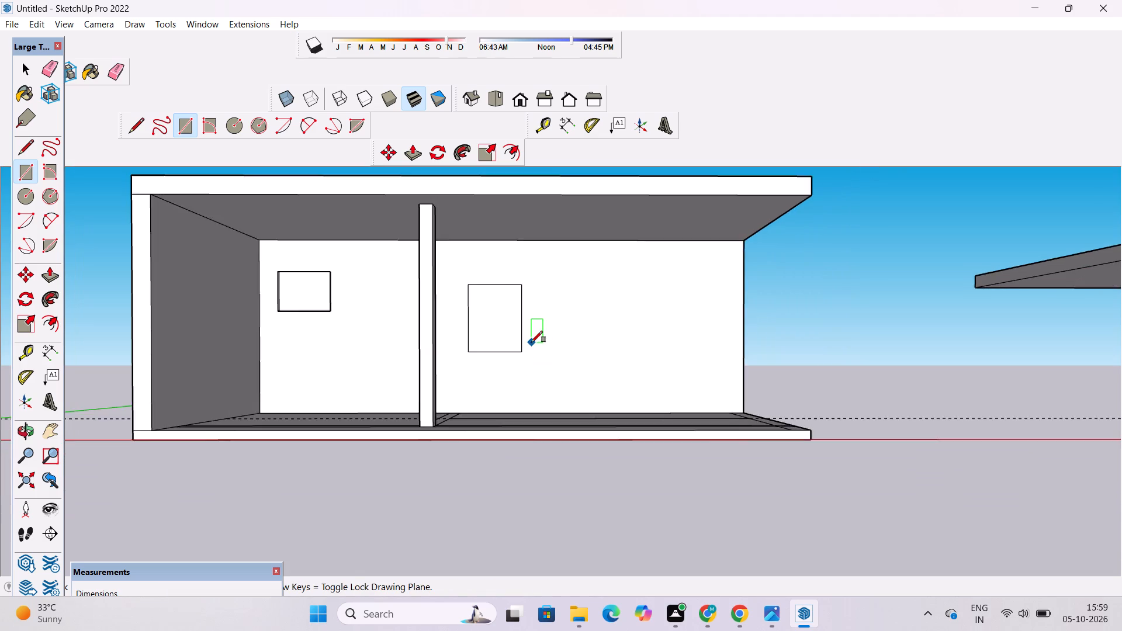
key("space")
Examine the rectangles on the back walls of both rooms from several front angles.
type("o")
scroll(531, 342, "down", 4)
left_click_drag(500, 363, 636, 291, "shift")
left_click_drag(636, 290, 650, 341)
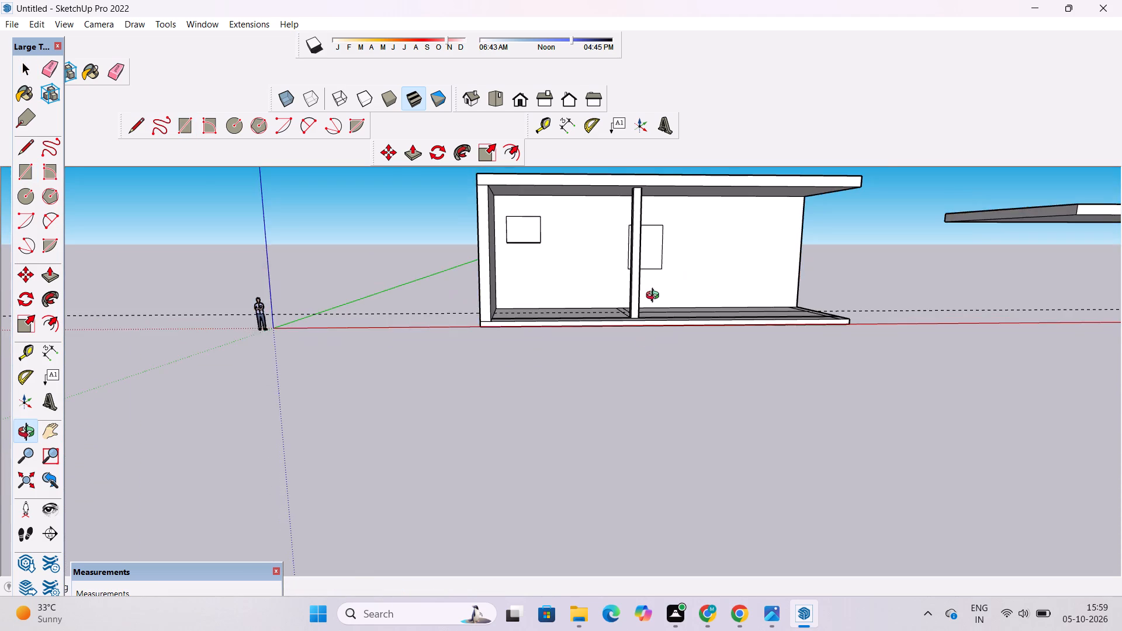
scroll(655, 297, "up", 2)
left_click_drag(657, 283, 631, 313, "shift")
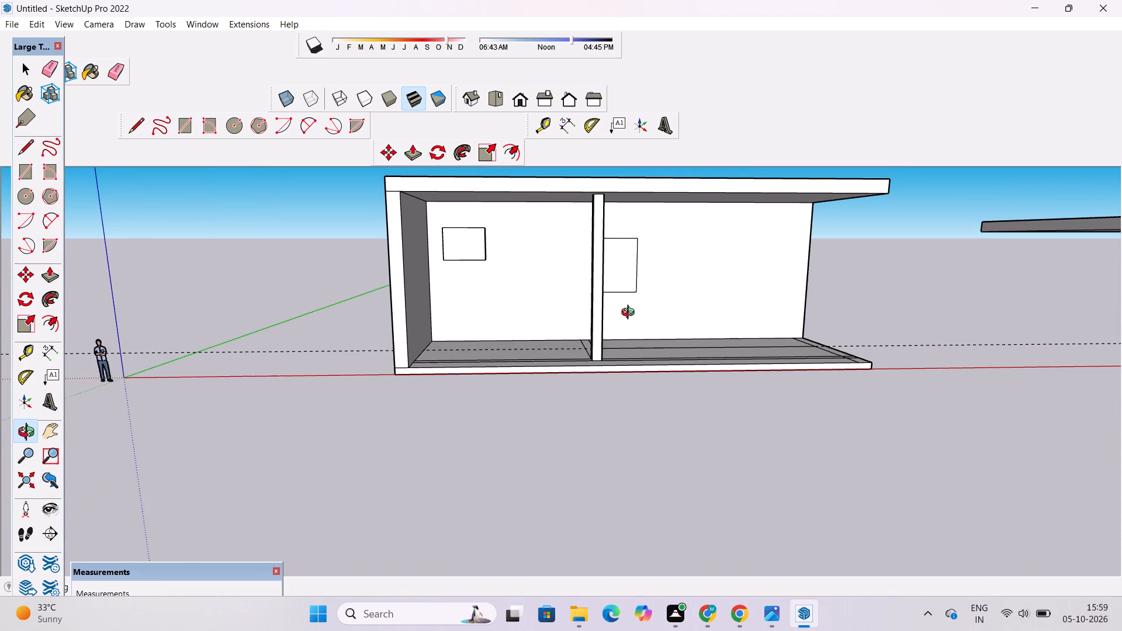
scroll(598, 299, "down", 2)
left_click_drag(669, 301, 624, 301, "shift")
scroll(602, 291, "up", 3)
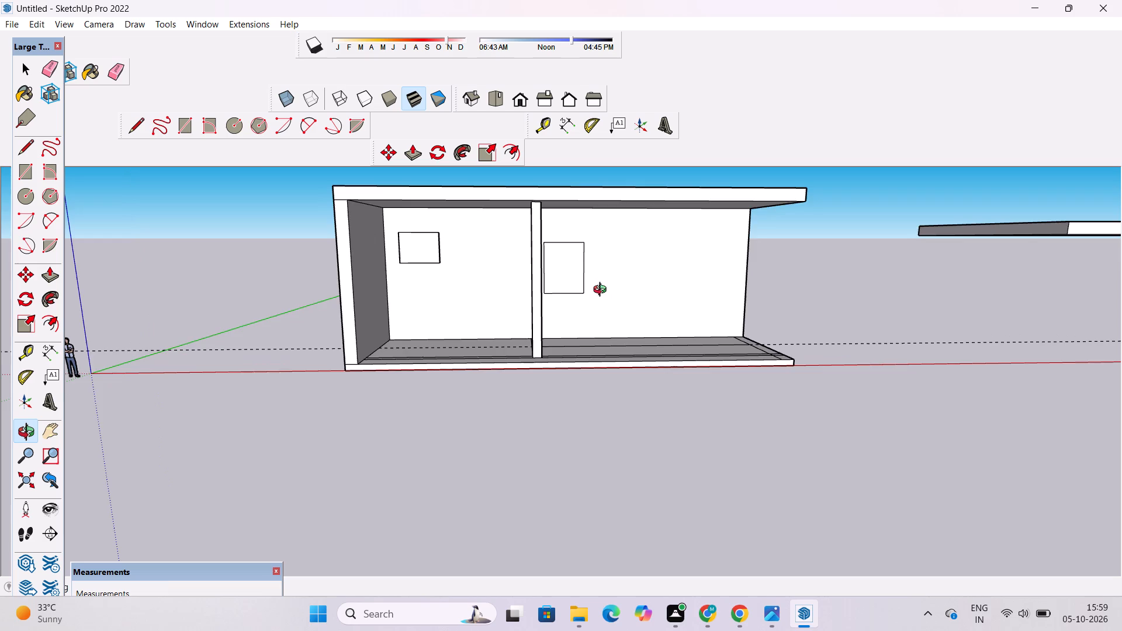
left_click_drag(612, 293, 599, 280)
left_click_drag(599, 280, 537, 280, "shift")
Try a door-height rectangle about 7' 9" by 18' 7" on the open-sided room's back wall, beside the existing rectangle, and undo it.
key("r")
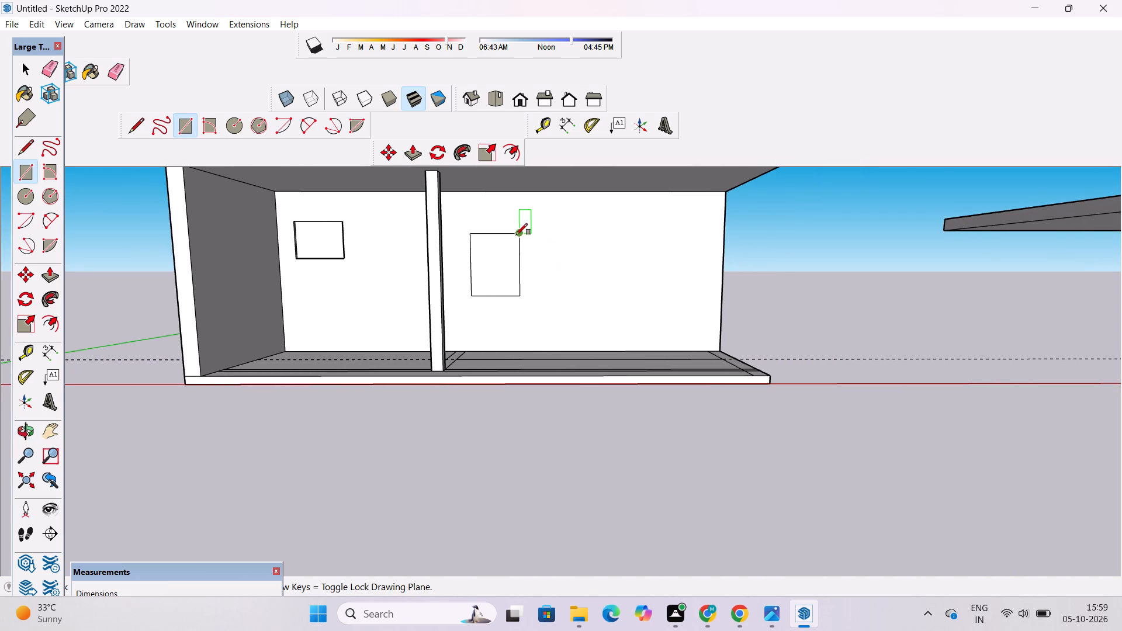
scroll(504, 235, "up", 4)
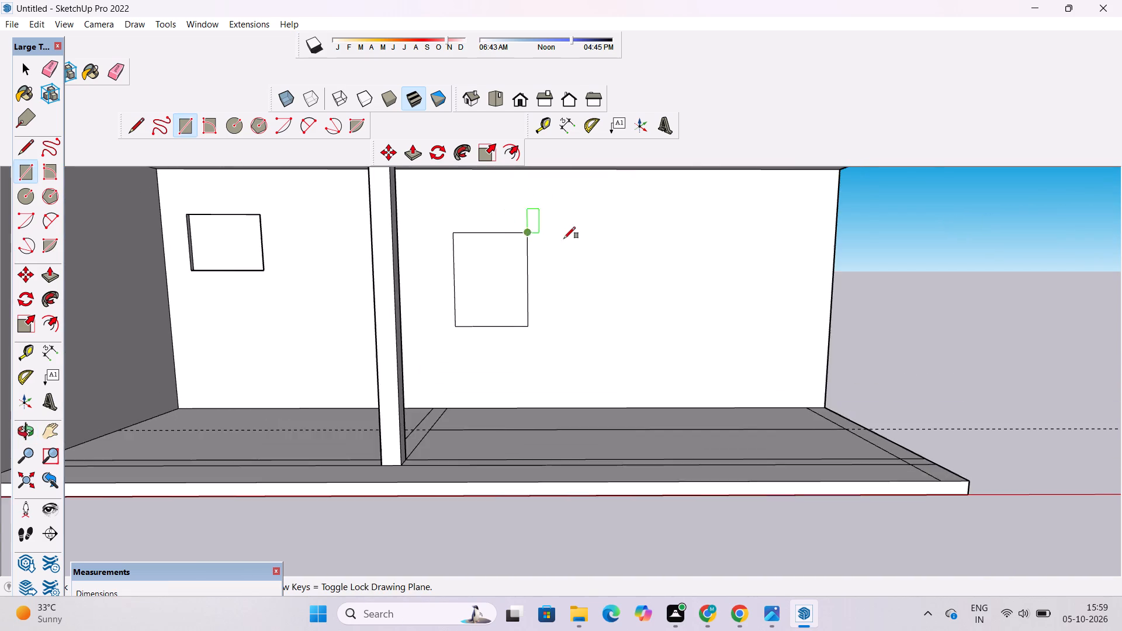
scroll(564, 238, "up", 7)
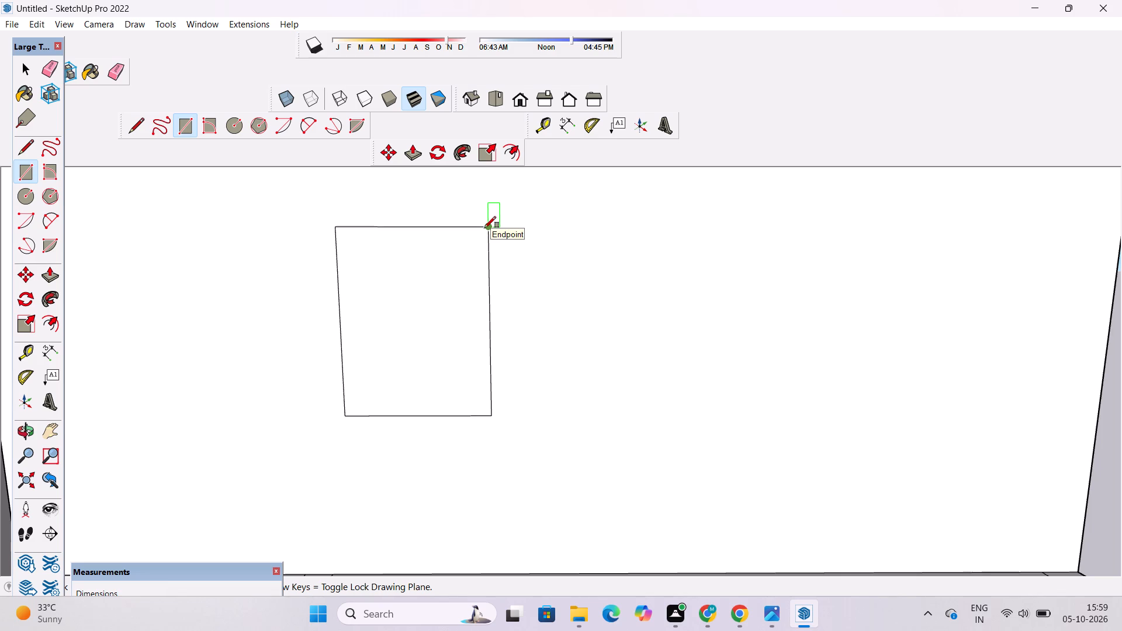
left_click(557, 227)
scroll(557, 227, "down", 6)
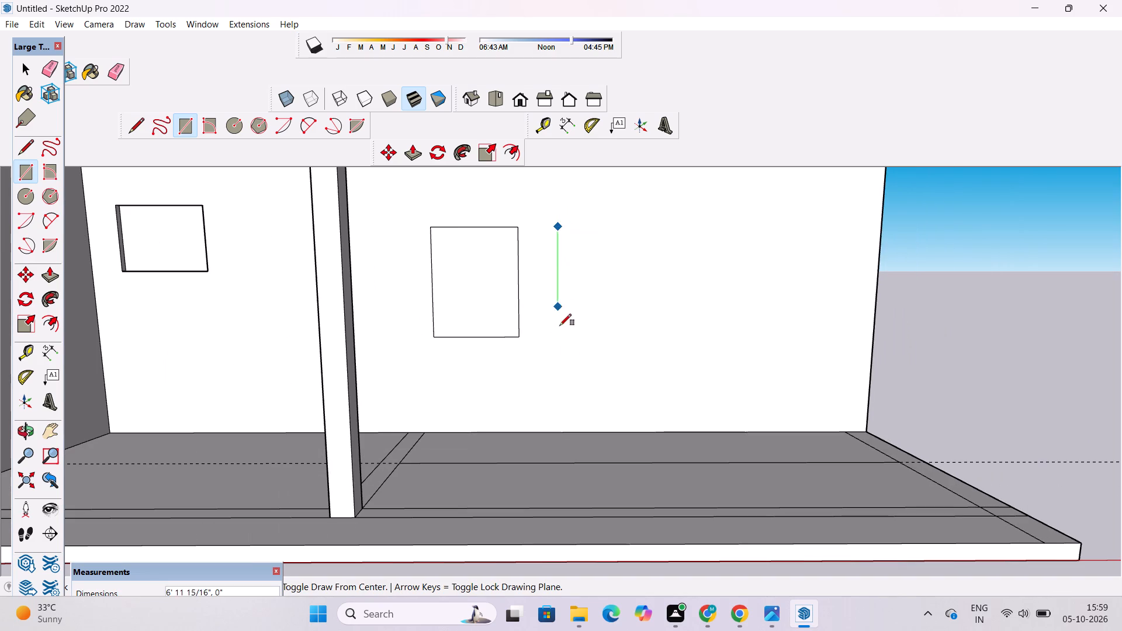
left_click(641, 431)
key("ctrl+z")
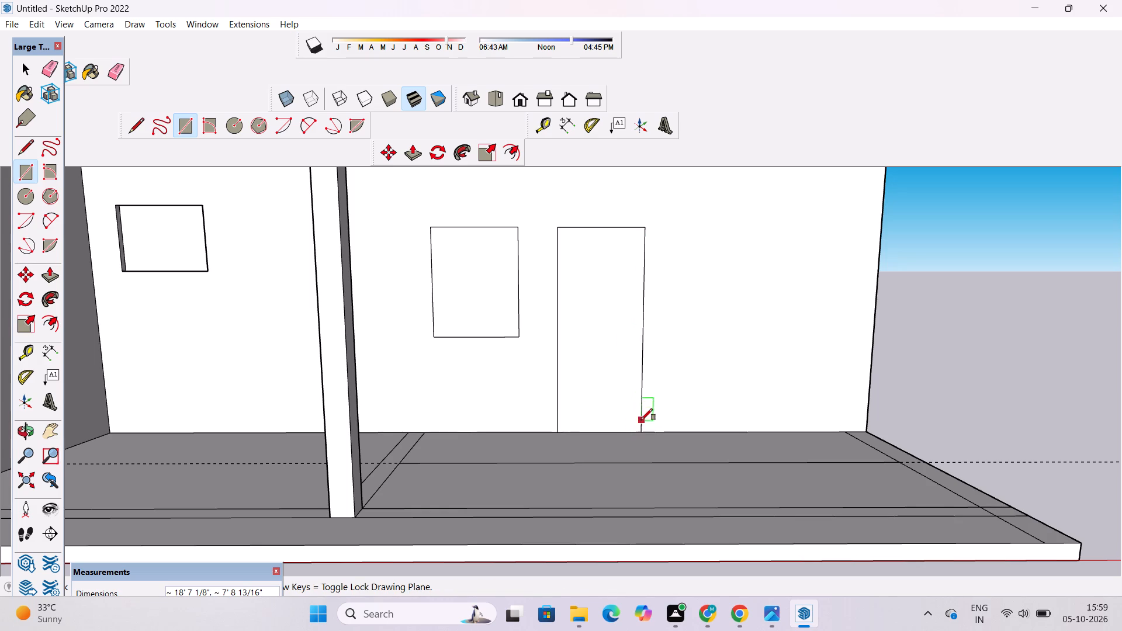
Draw a door rectangle about 18' 7" high on the open-sided room's back wall, from level with the neighbouring rectangle's top to the floor.
left_click(555, 227)
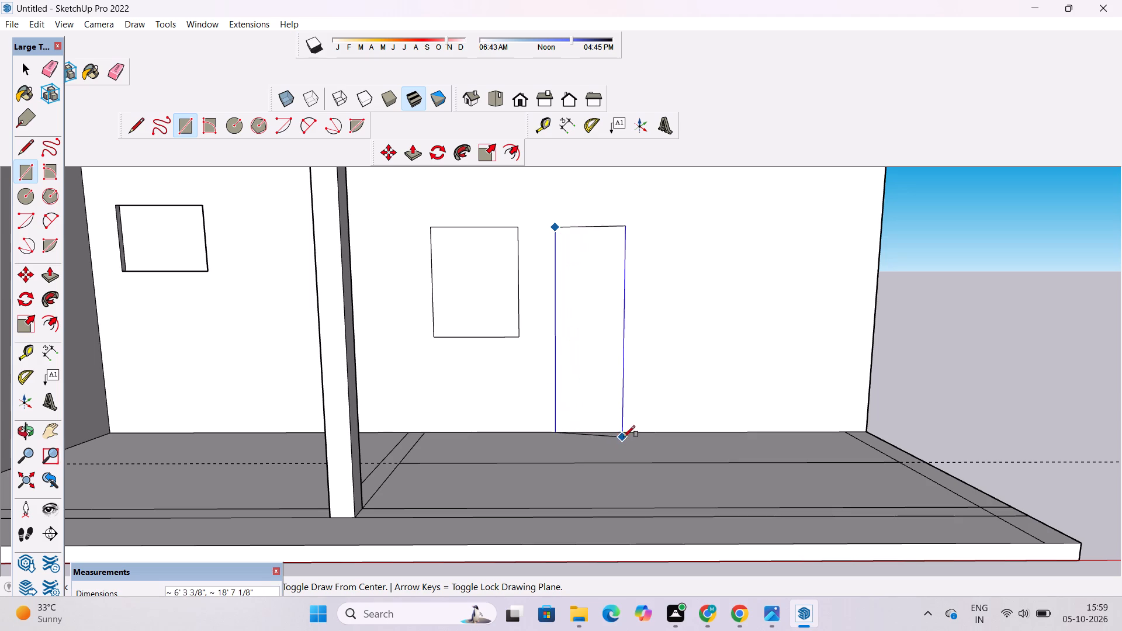
left_click(665, 430)
key("space")
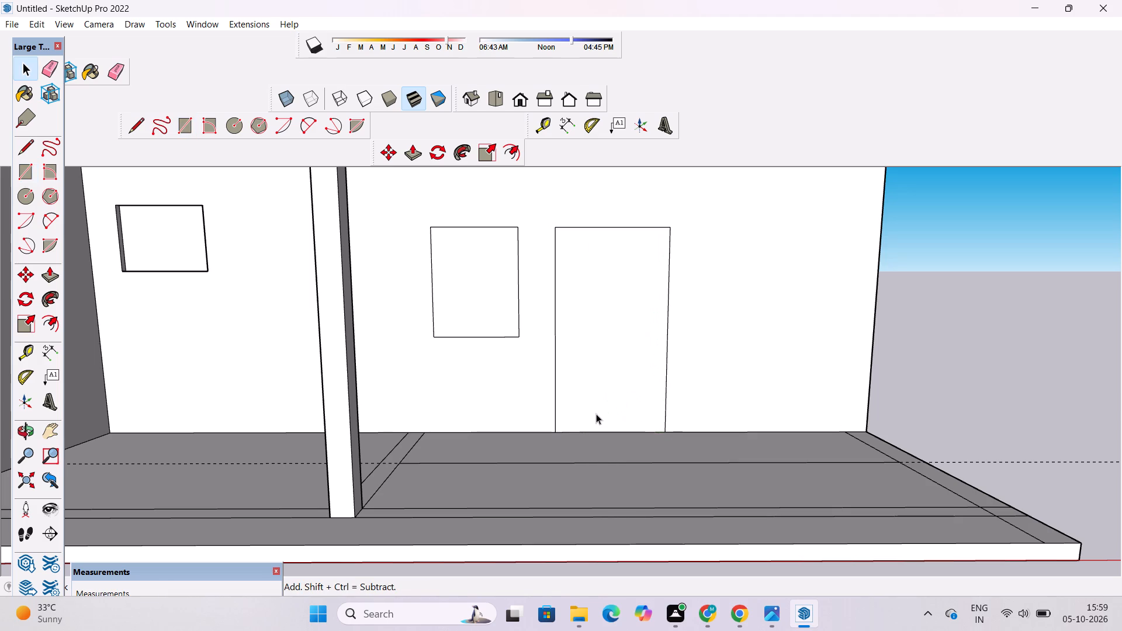
Examine the door and window rectangles on the back walls of both rooms from several front angles and from above.
key("o")
scroll(586, 401, "down", 5)
left_click_drag(488, 406, 616, 407)
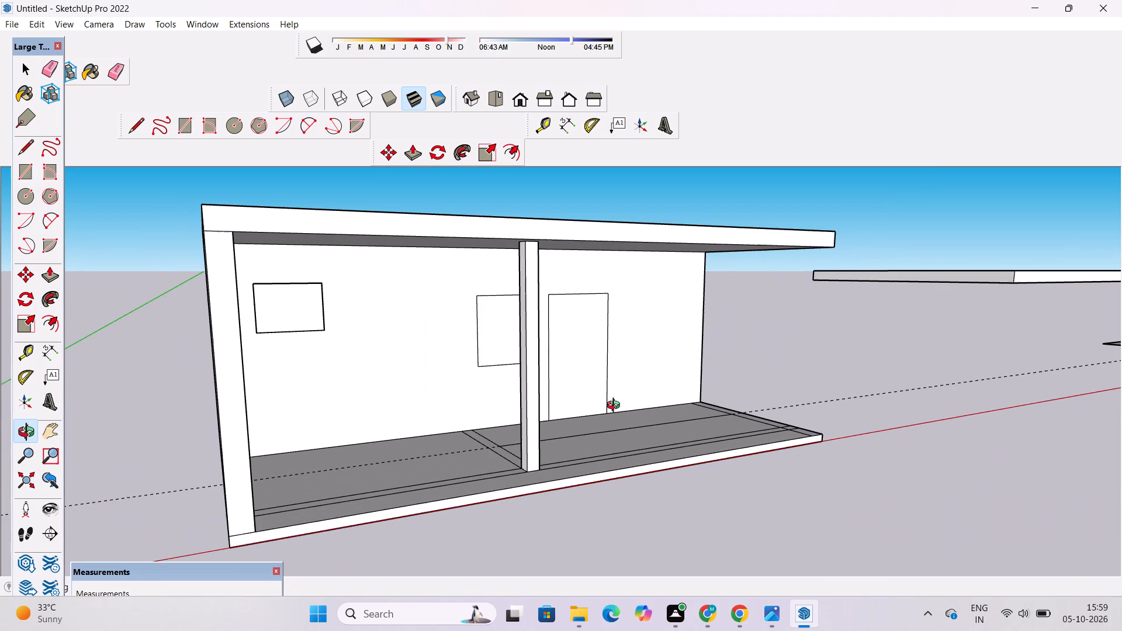
scroll(616, 405, "down", 1)
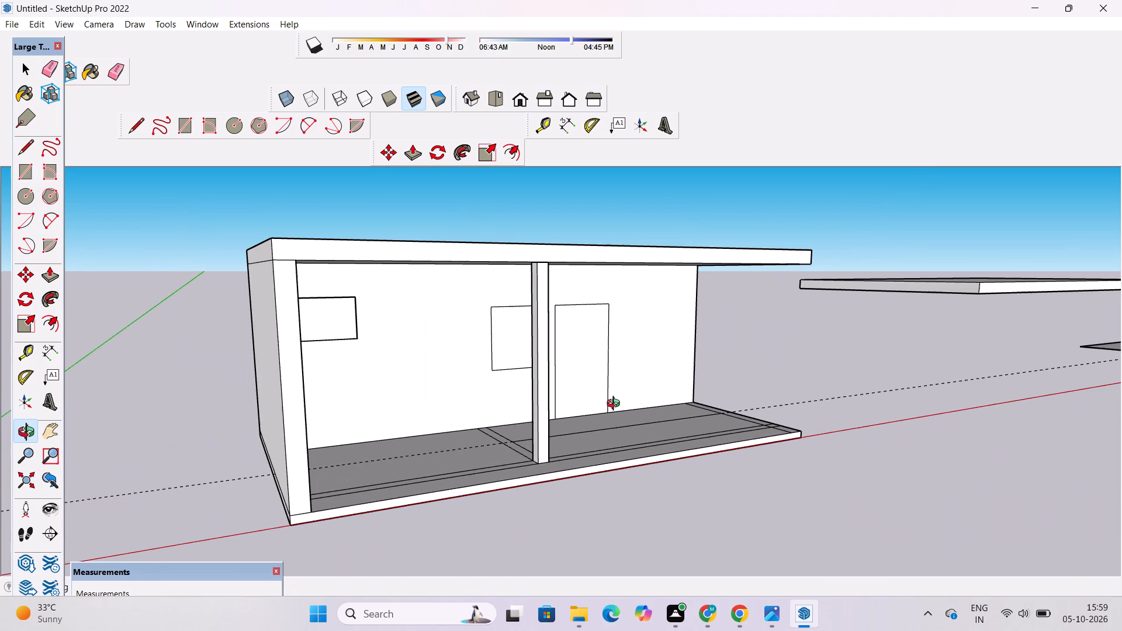
left_click_drag(658, 410, 602, 387)
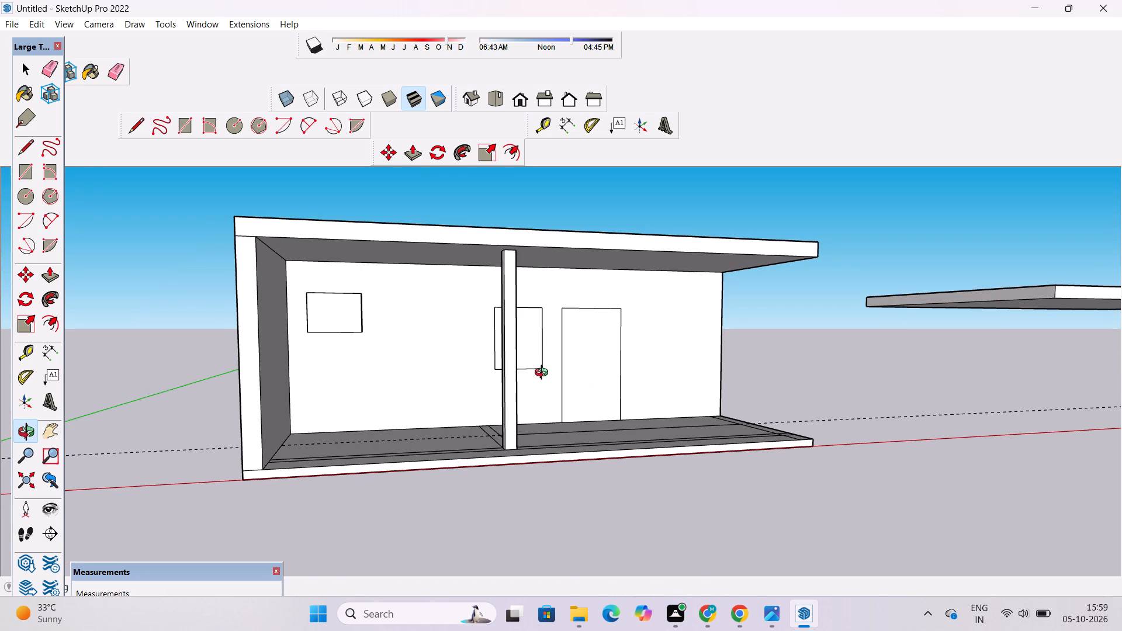
scroll(544, 374, "down", 4)
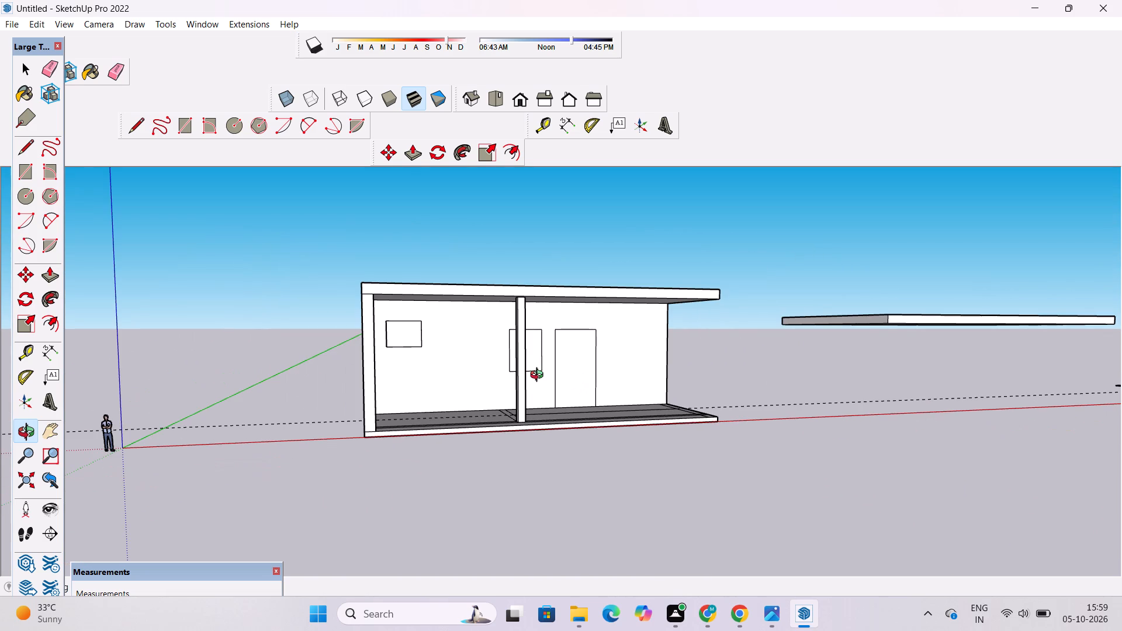
left_click_drag(646, 365, 579, 403, "shift")
scroll(552, 441, "up", 4)
left_click_drag(550, 437, 553, 422, "shift")
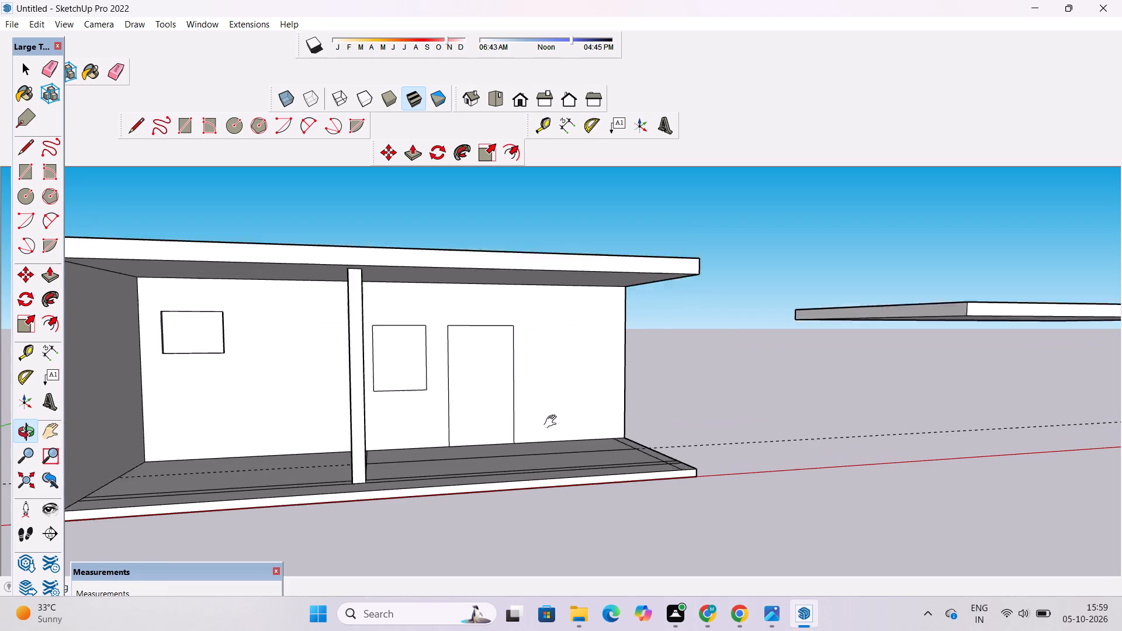
left_click_drag(553, 422, 555, 414, "shift")
left_click_drag(559, 423, 563, 490)
left_click_drag(494, 494, 519, 431, "shift")
left_click_drag(520, 429, 481, 476)
Erase the dashed guide line that runs lengthwise through the ground floor.
key("e")
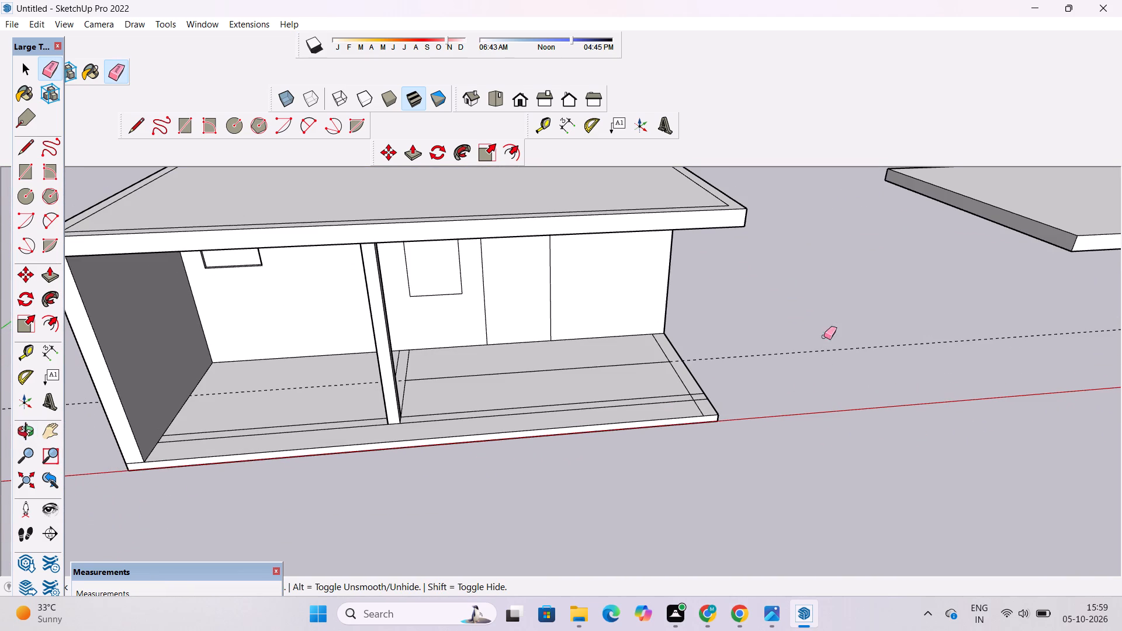
left_click_drag(820, 323, 823, 360)
scroll(645, 389, "up", 2)
Examine the open-sided room's back wall, its door and window rectangles, and the floor in front of them.
key("o")
scroll(554, 414, "down", 4)
left_click_drag(435, 431, 596, 349)
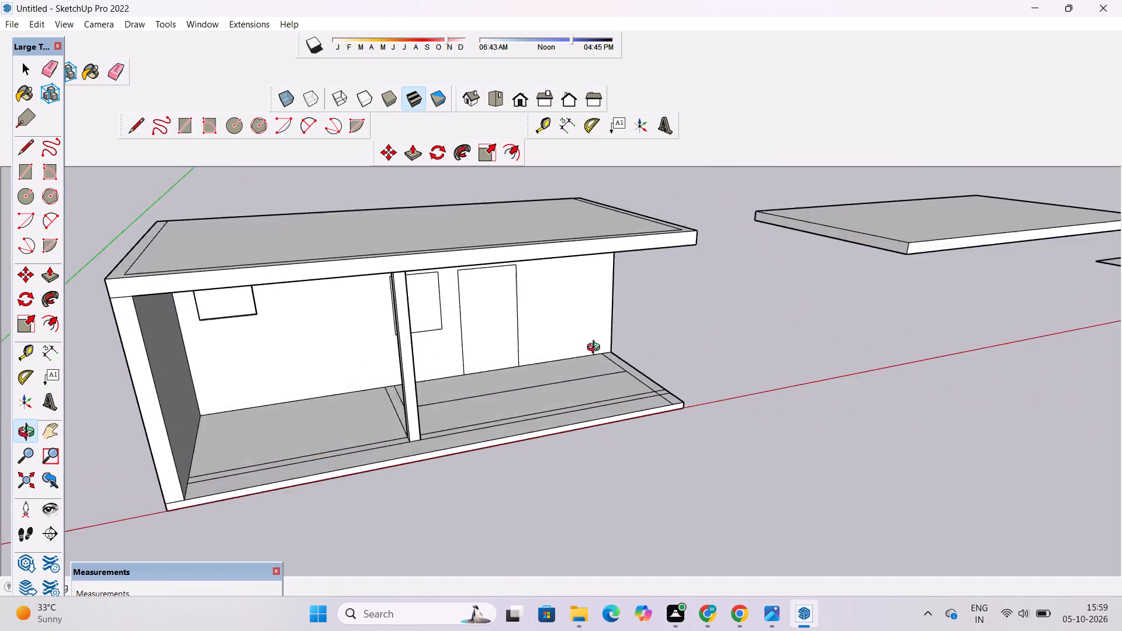
left_click_drag(596, 349, 624, 278)
scroll(610, 304, "down", 4)
left_click_drag(610, 336, 500, 403)
scroll(539, 377, "up", 3)
left_click_drag(546, 374, 568, 404, "shift")
left_click_drag(568, 405, 537, 443)
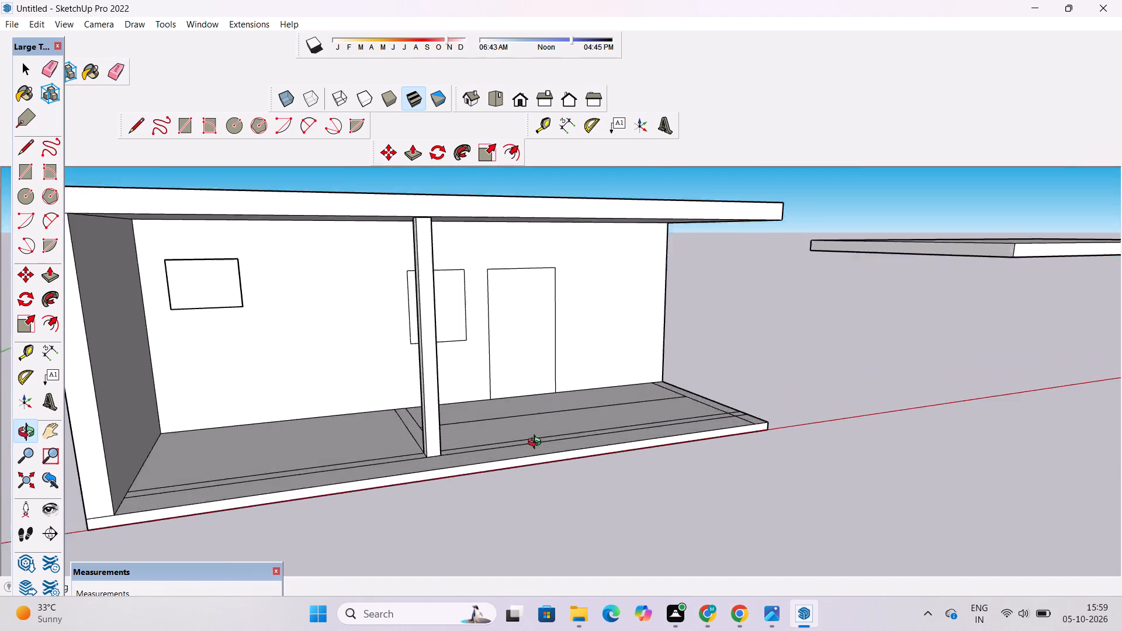
left_click_drag(537, 443, 527, 460)
scroll(508, 424, "up", 4)
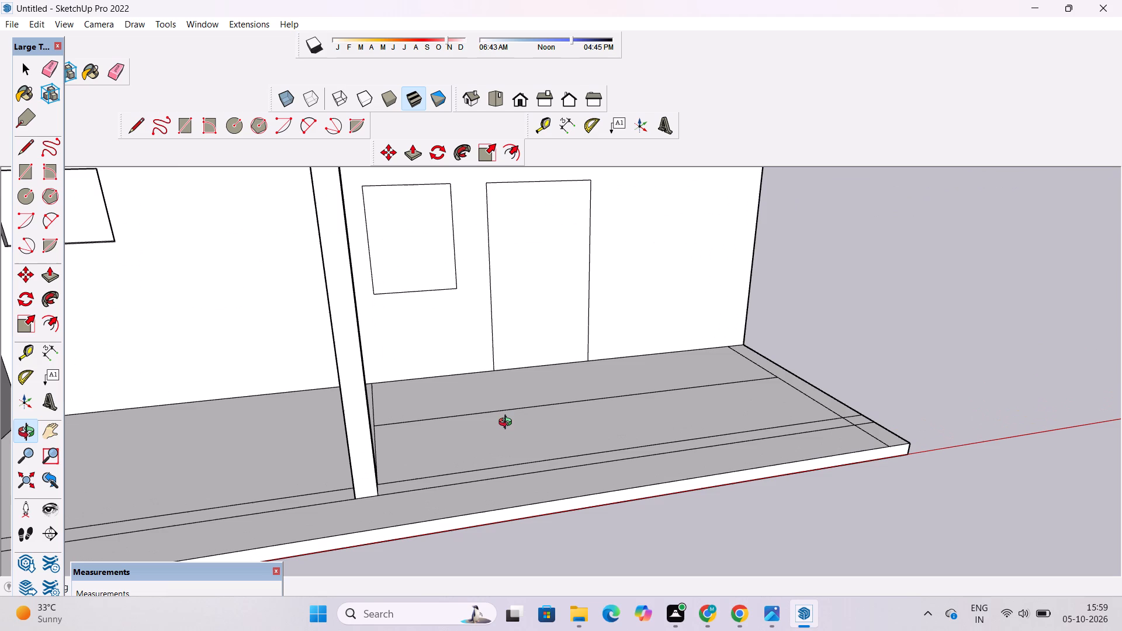
left_click_drag(620, 400, 556, 408)
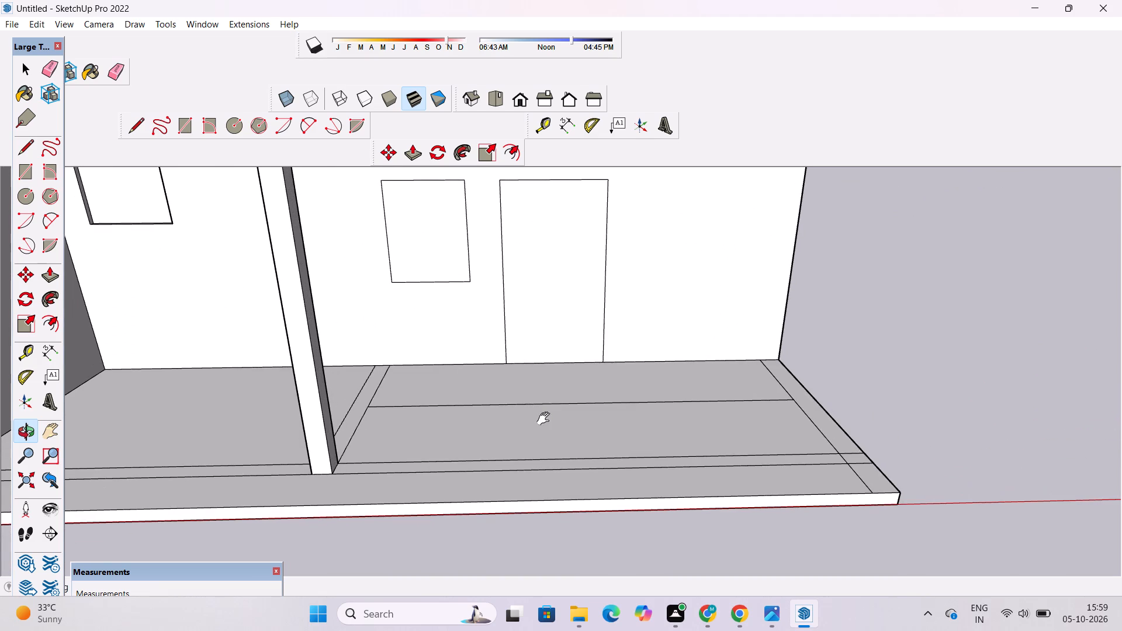
left_click_drag(546, 419, 551, 437, "shift")
Examine the wall lines on the ground-floor slab and around the partition's base from above and from the side.
left_click_drag(531, 450, 572, 392, "shift")
left_click_drag(576, 405, 575, 508)
left_click_drag(535, 505, 552, 456, "shift")
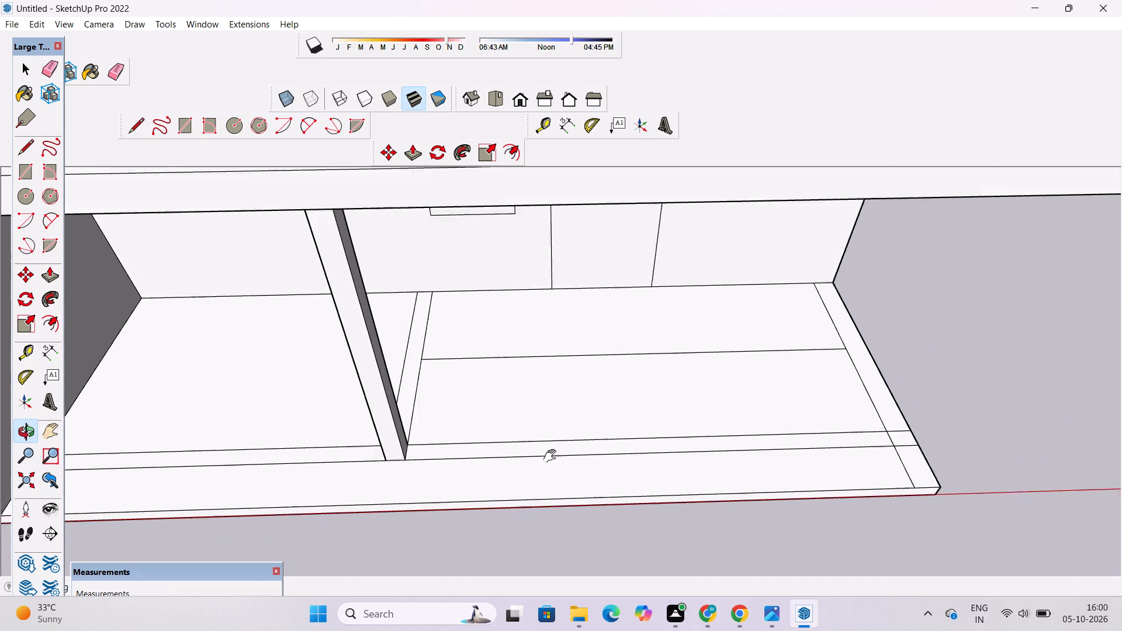
left_click_drag(552, 456, 559, 421, "shift")
scroll(378, 448, "up", 3)
left_click_drag(344, 452, 551, 376)
scroll(549, 372, "down", 4)
left_click_drag(609, 381, 604, 396)
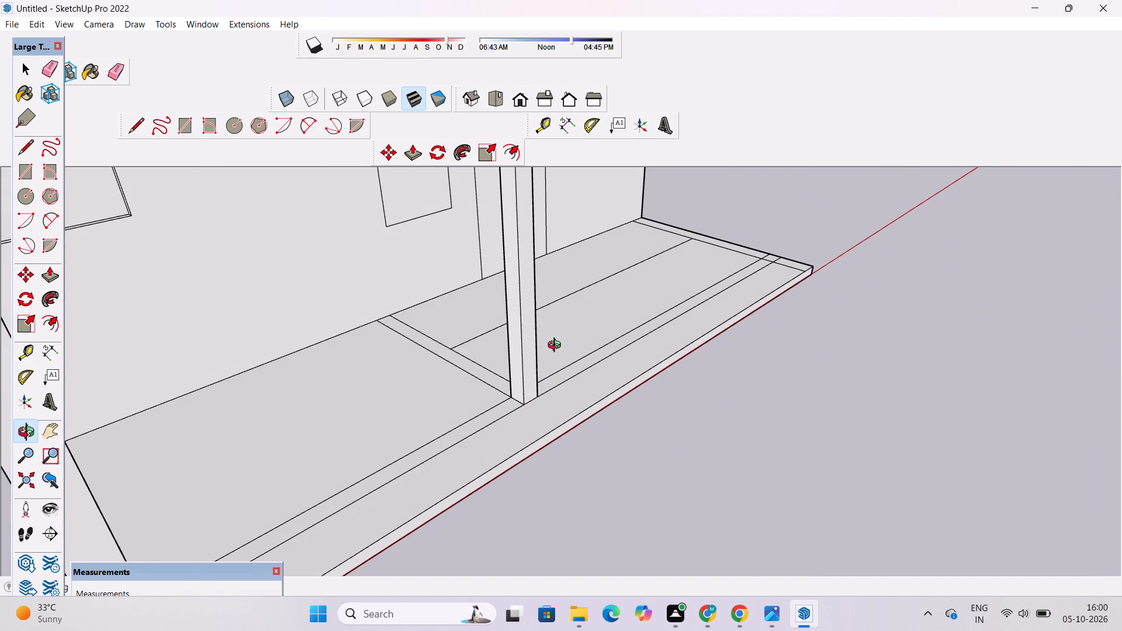
scroll(557, 346, "down", 1)
scroll(636, 290, "up", 4)
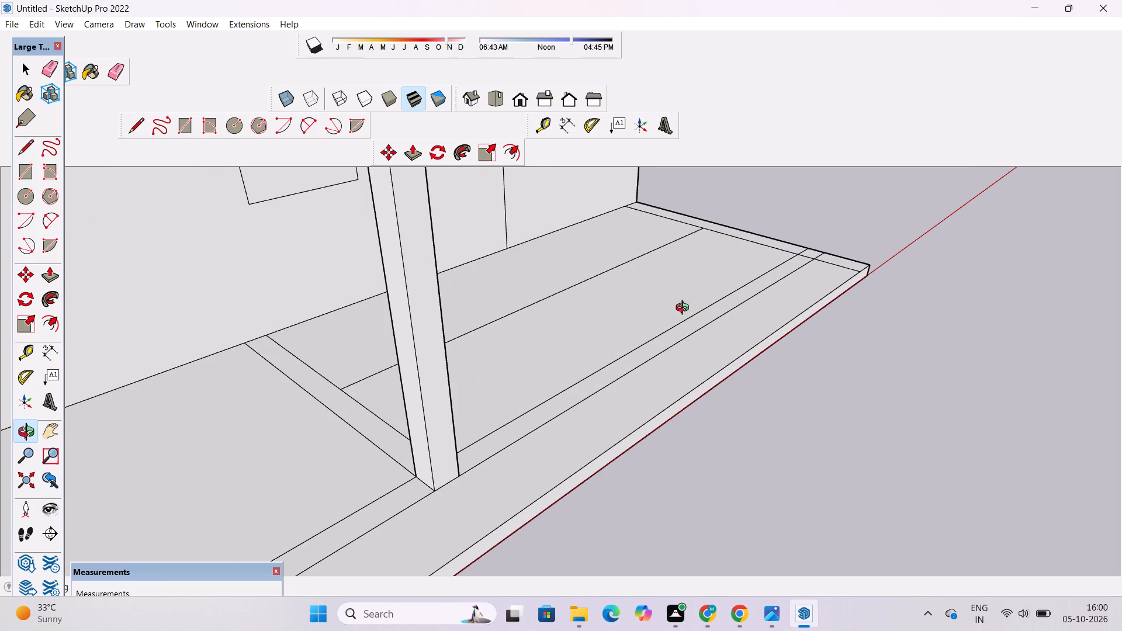
left_click_drag(685, 309, 567, 323)
scroll(542, 329, "down", 5)
left_click_drag(787, 321, 681, 349)
left_click_drag(663, 359, 669, 436, "shift")
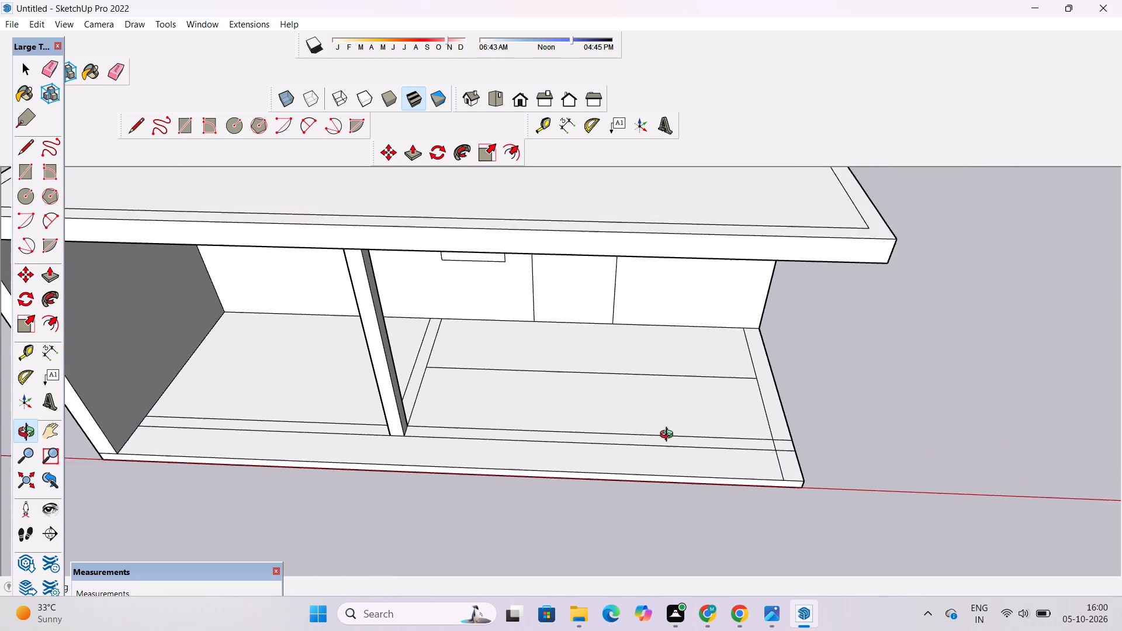
left_click_drag(669, 436, 680, 470, "shift")
Examine the whole ground floor with its roof slab from above and from the front.
scroll(671, 371, "down", 5)
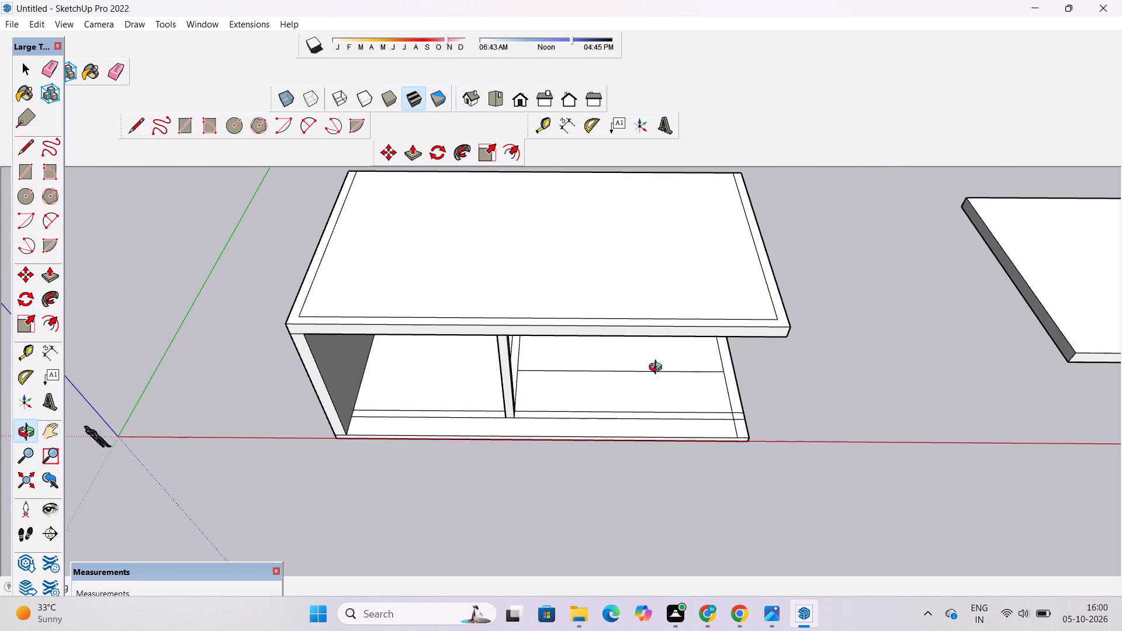
scroll(658, 367, "down", 1)
left_click_drag(634, 387, 636, 367)
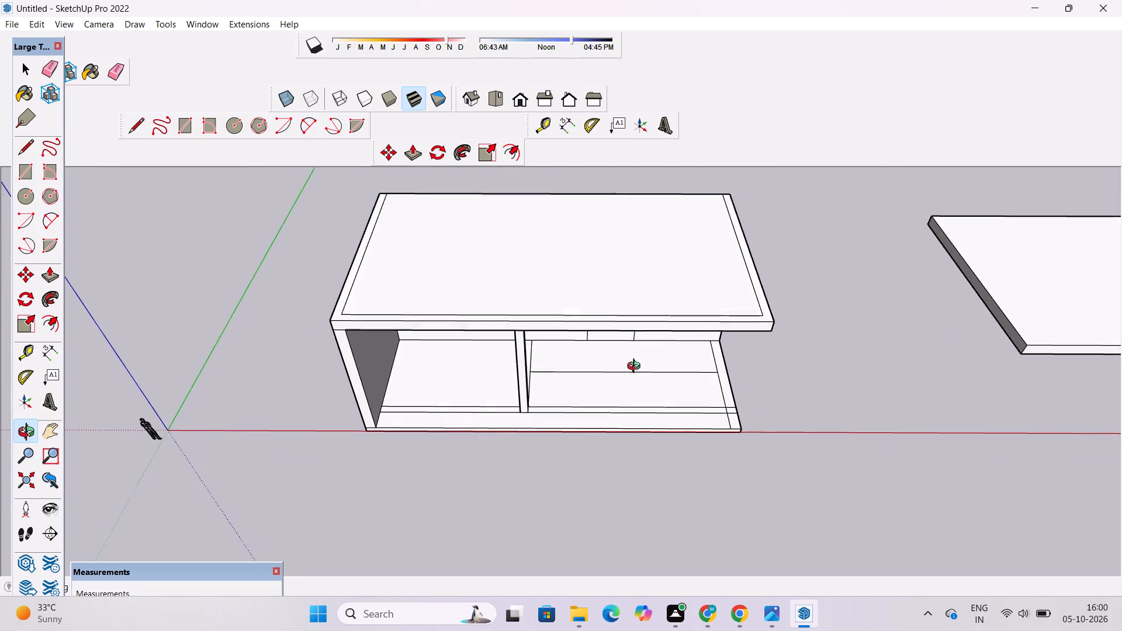
left_click_drag(636, 367, 640, 270)
scroll(640, 270, "down", 3)
left_click_drag(622, 359, 626, 338)
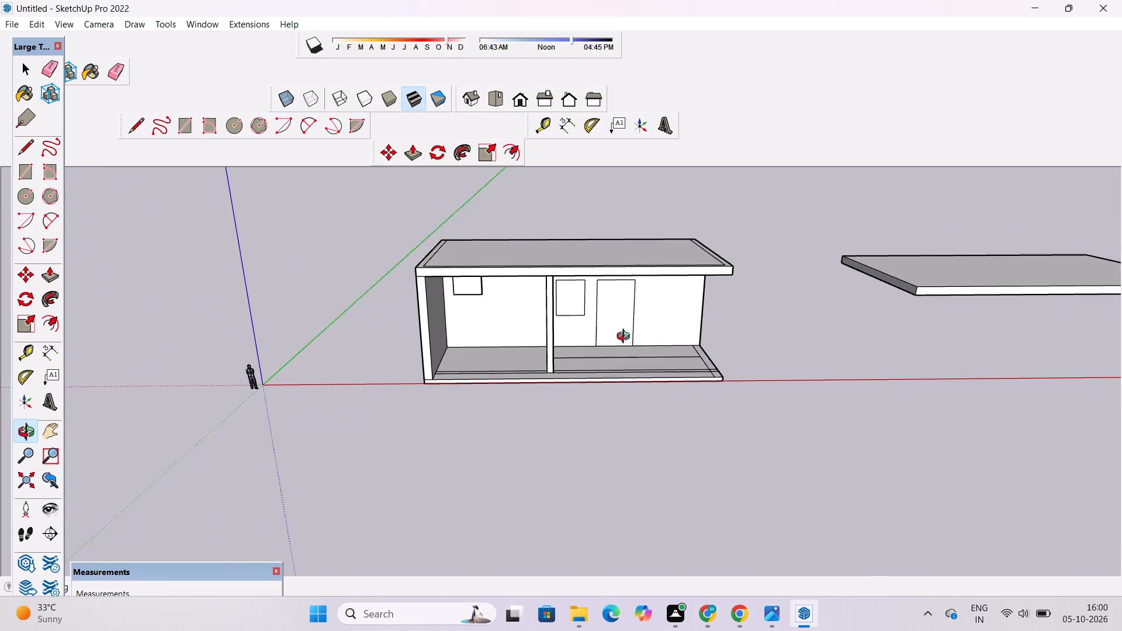
left_click_drag(626, 338, 629, 324)
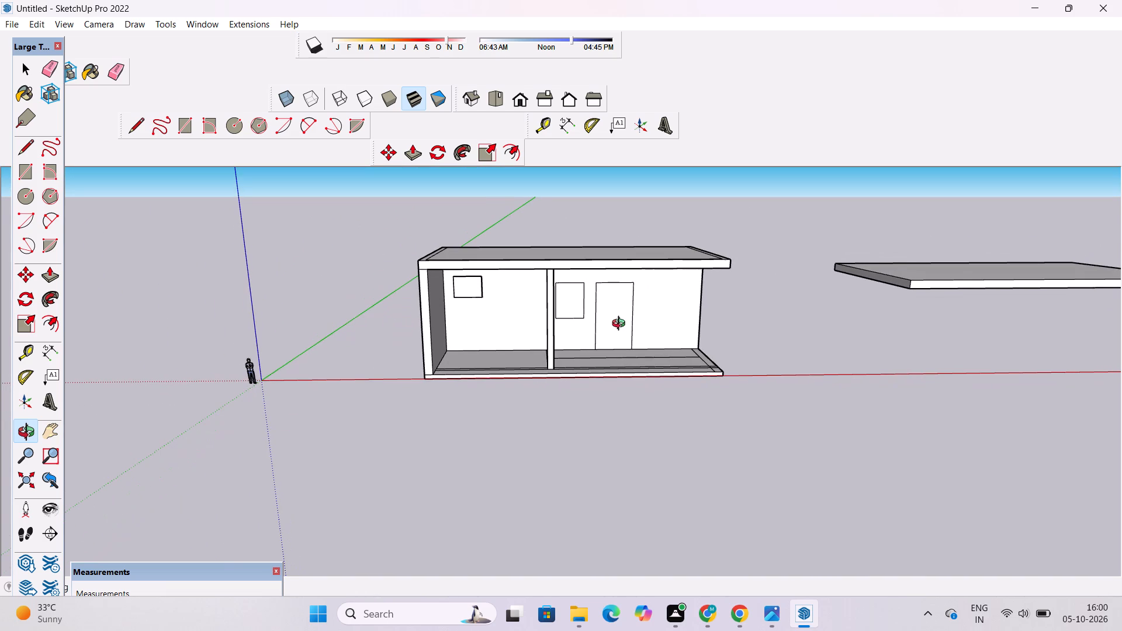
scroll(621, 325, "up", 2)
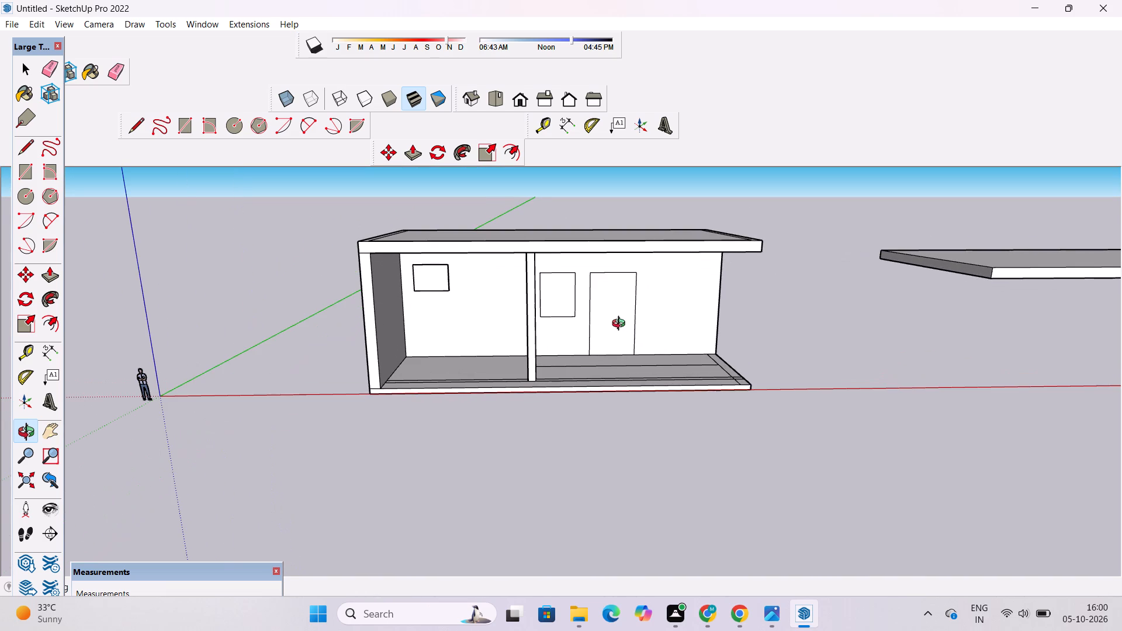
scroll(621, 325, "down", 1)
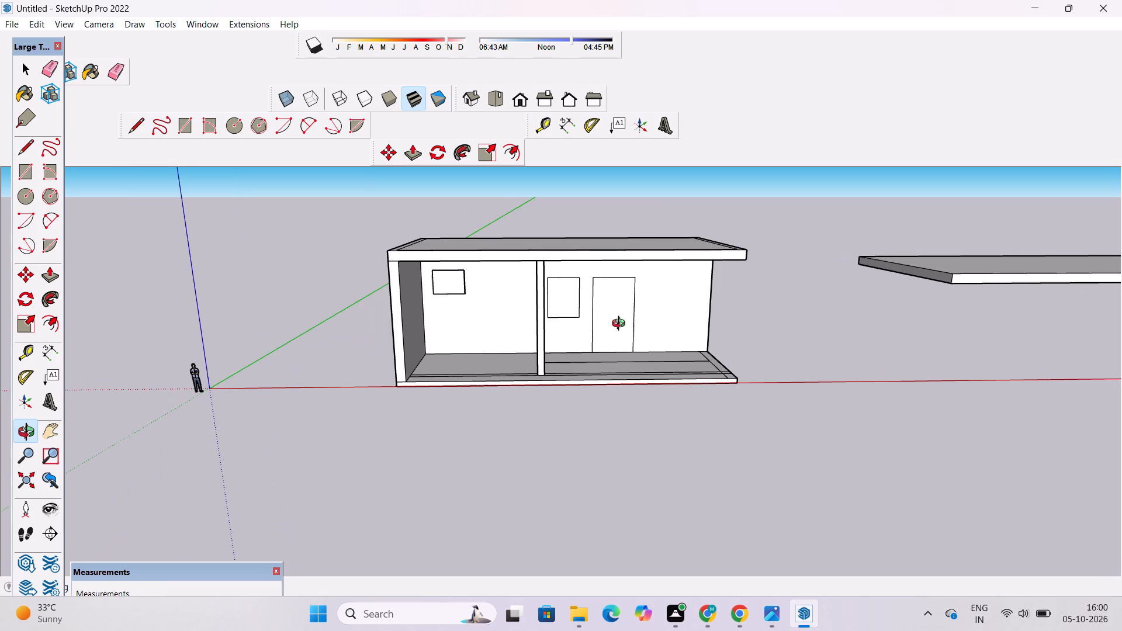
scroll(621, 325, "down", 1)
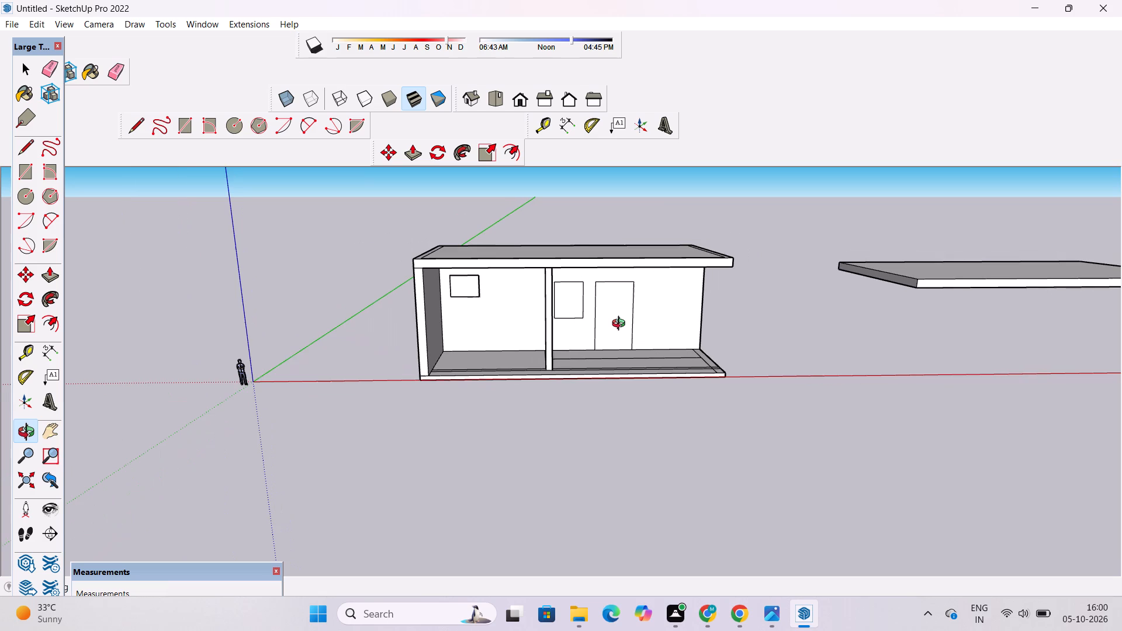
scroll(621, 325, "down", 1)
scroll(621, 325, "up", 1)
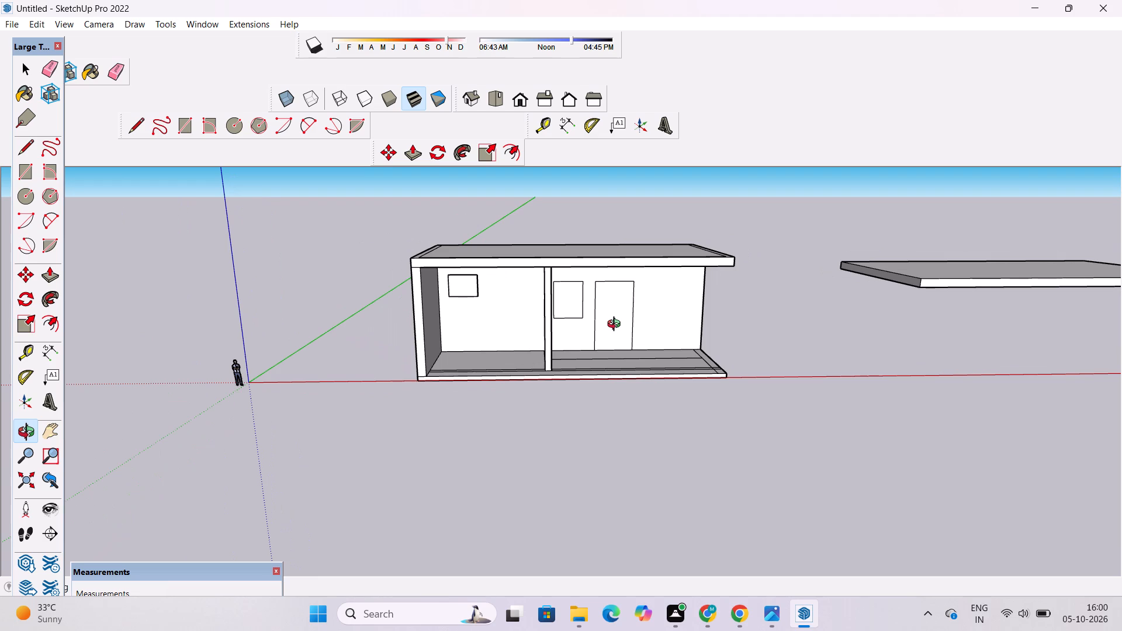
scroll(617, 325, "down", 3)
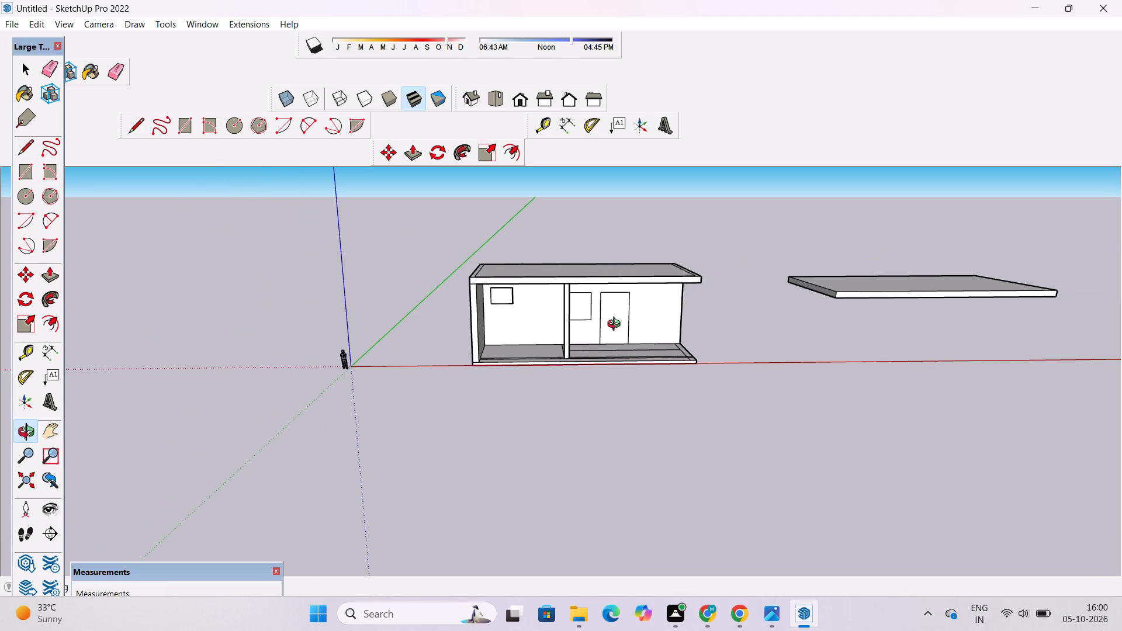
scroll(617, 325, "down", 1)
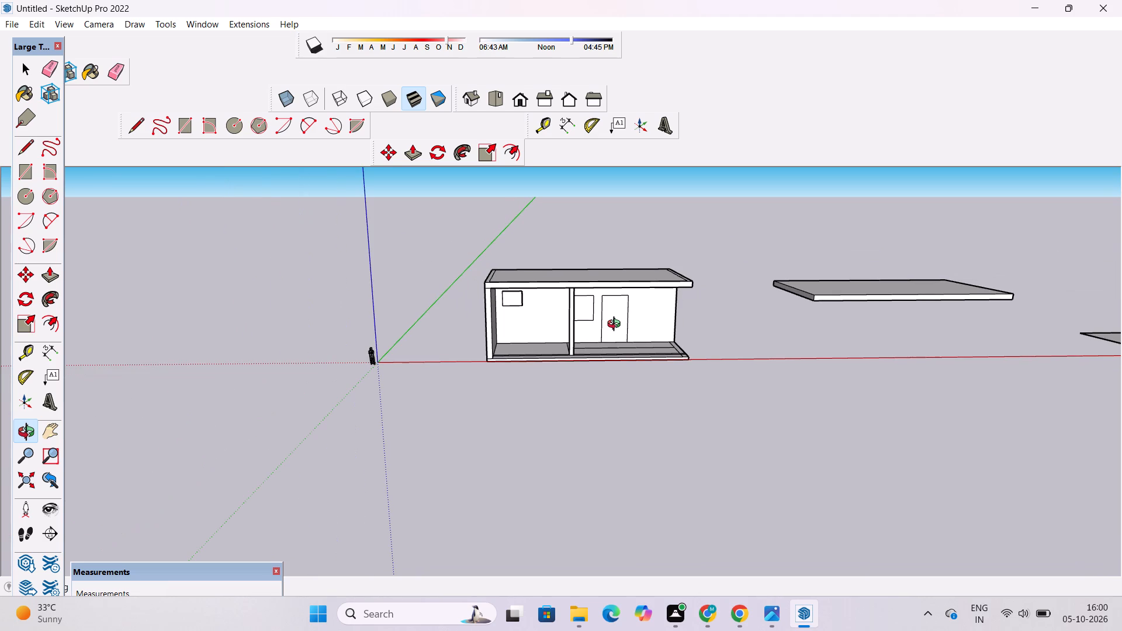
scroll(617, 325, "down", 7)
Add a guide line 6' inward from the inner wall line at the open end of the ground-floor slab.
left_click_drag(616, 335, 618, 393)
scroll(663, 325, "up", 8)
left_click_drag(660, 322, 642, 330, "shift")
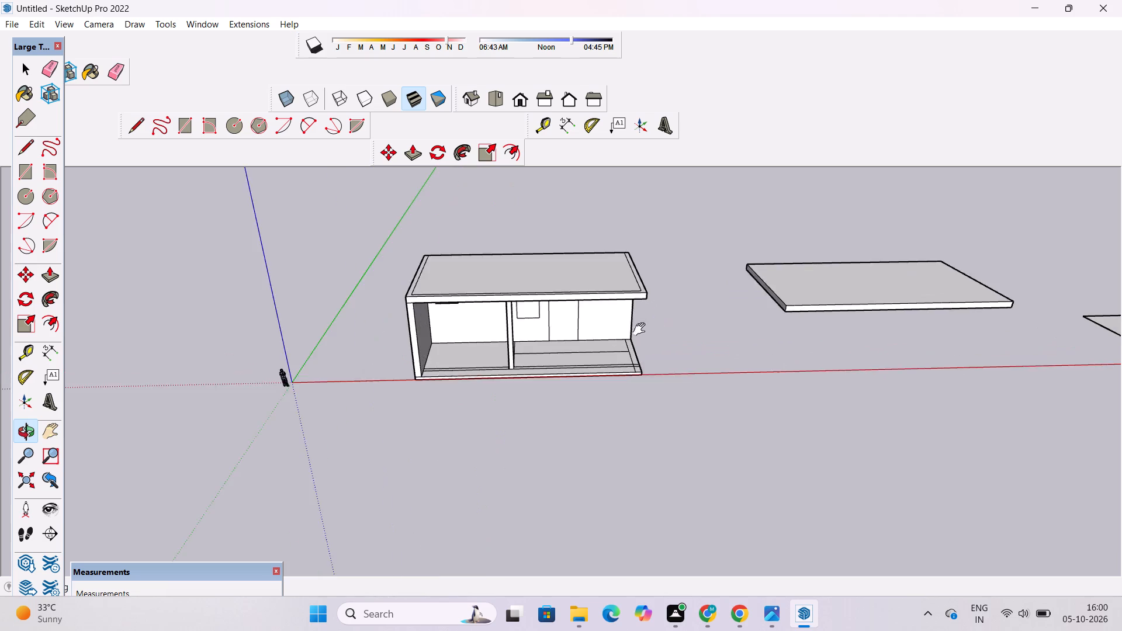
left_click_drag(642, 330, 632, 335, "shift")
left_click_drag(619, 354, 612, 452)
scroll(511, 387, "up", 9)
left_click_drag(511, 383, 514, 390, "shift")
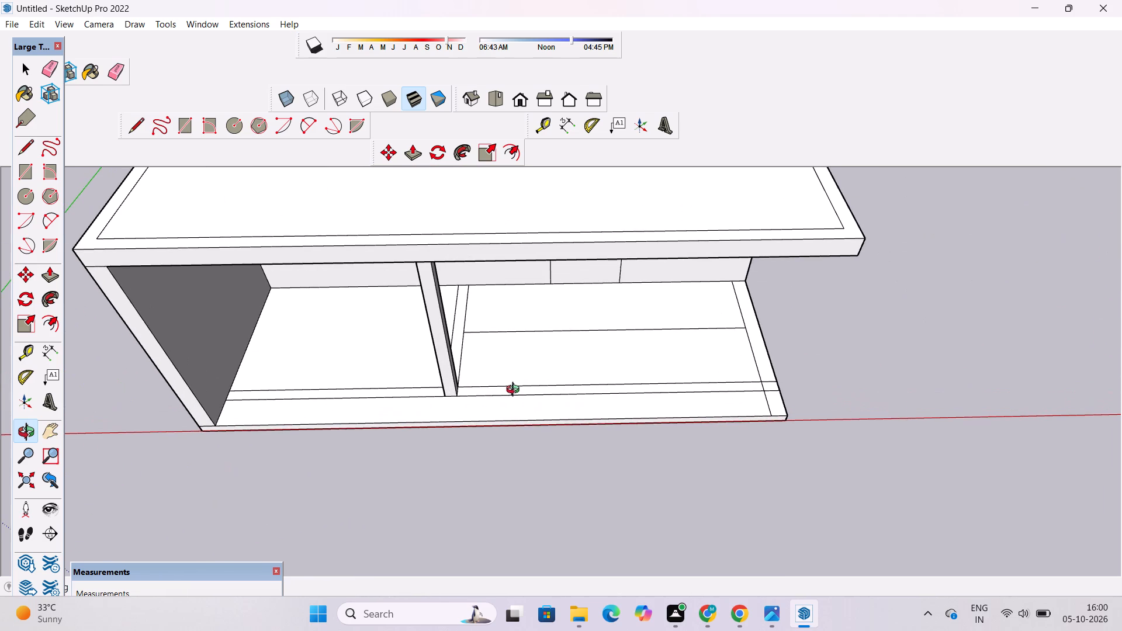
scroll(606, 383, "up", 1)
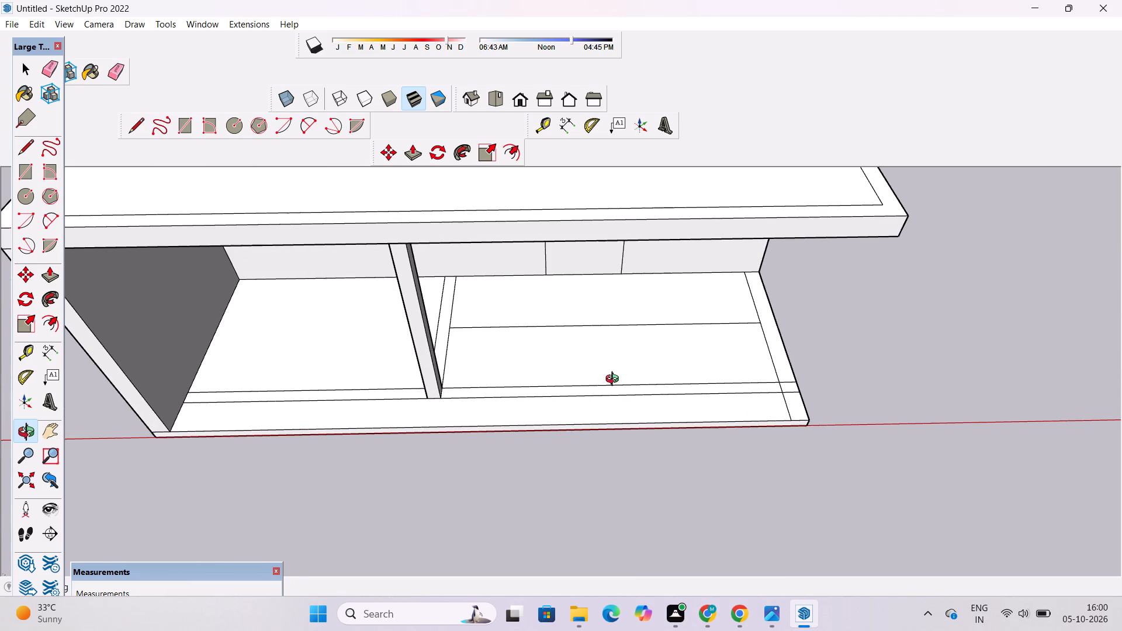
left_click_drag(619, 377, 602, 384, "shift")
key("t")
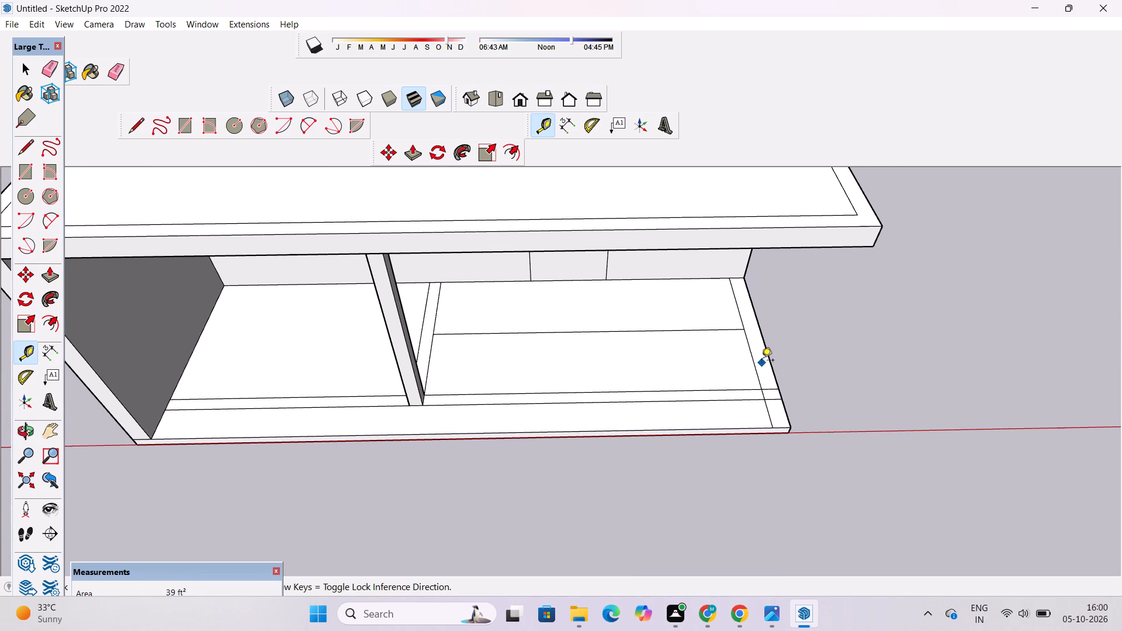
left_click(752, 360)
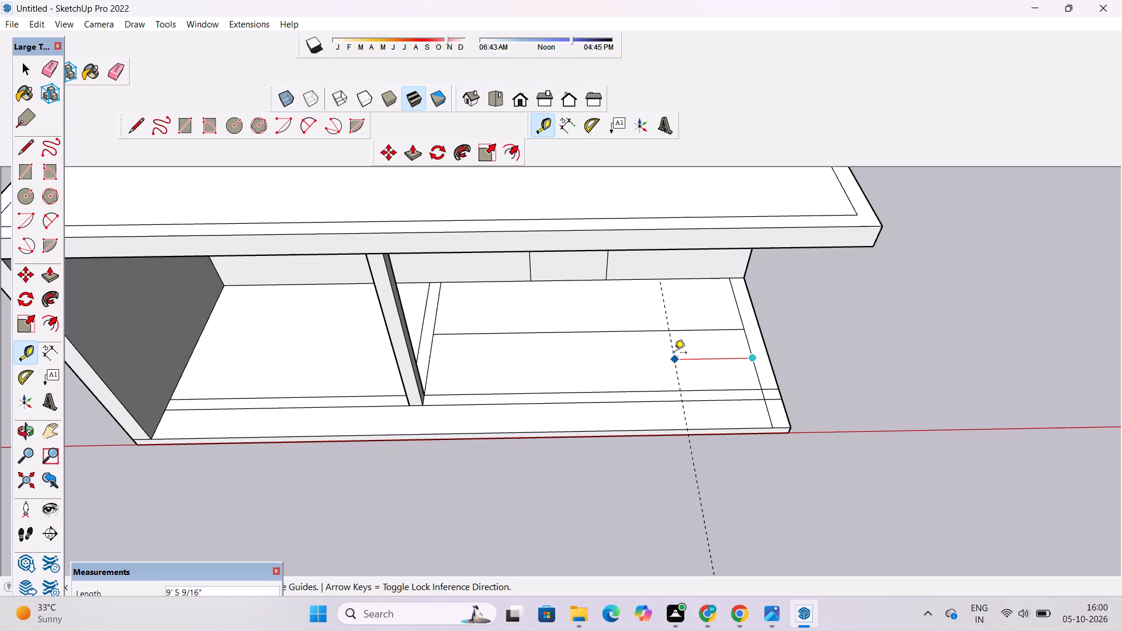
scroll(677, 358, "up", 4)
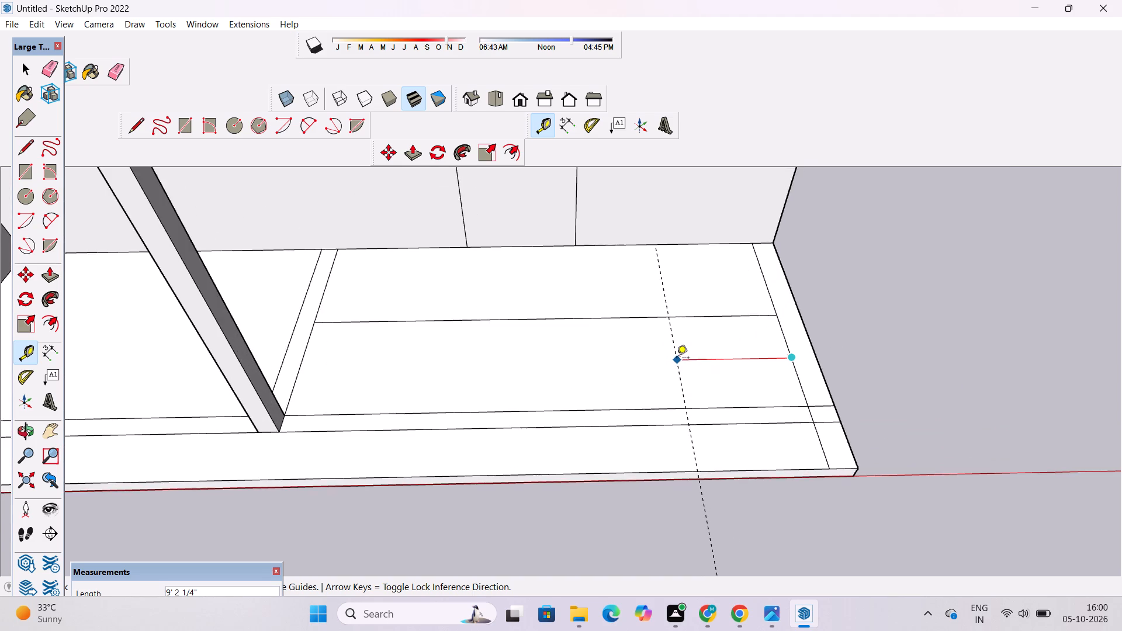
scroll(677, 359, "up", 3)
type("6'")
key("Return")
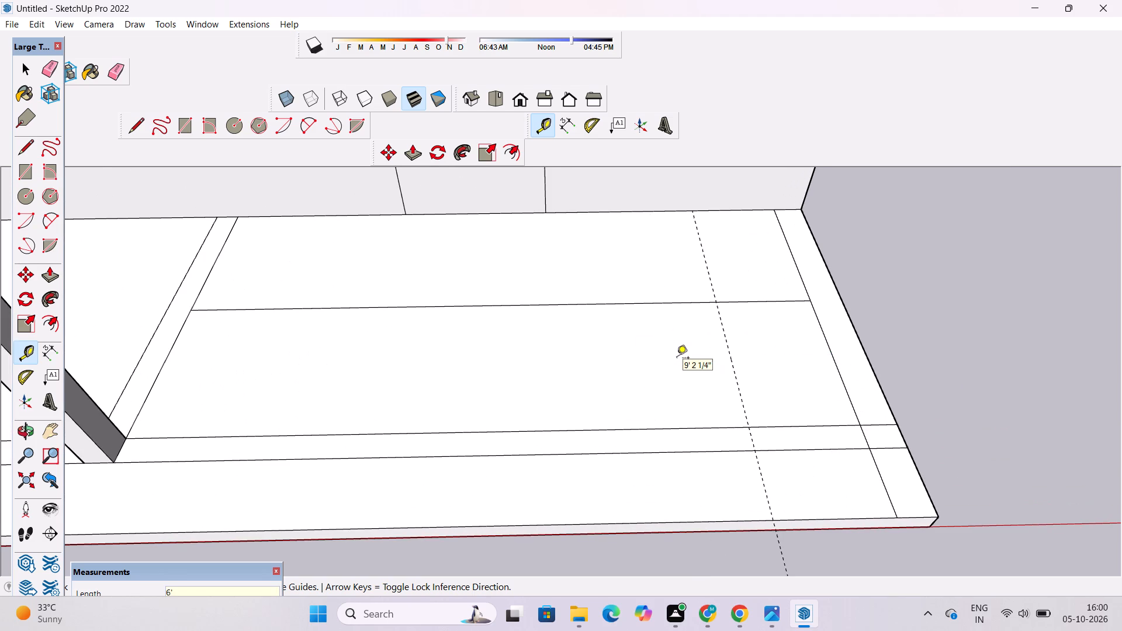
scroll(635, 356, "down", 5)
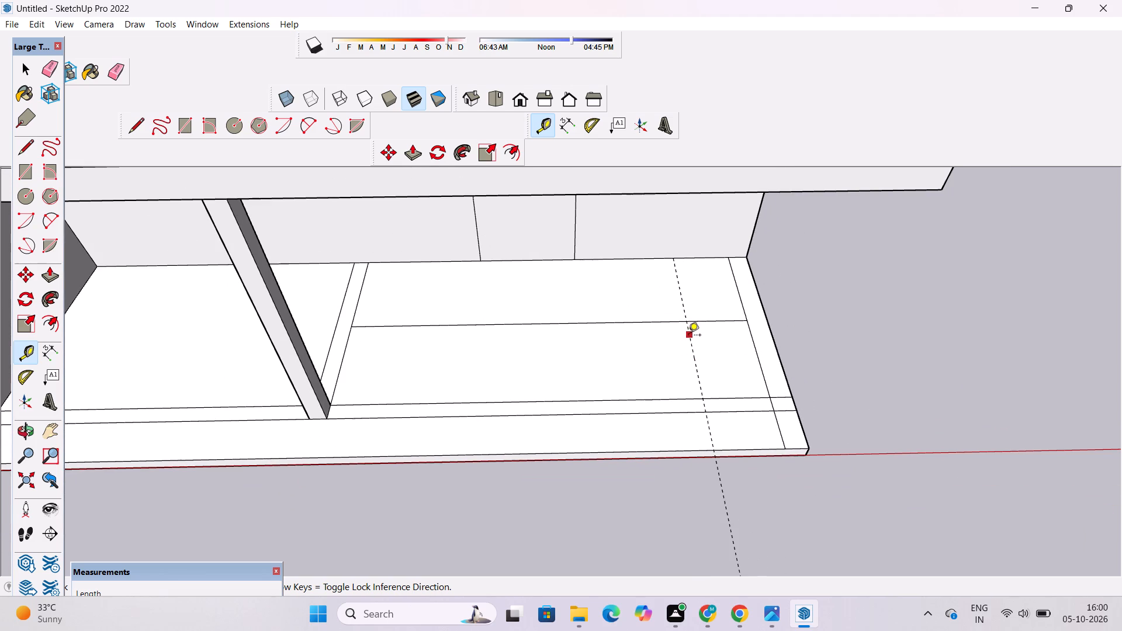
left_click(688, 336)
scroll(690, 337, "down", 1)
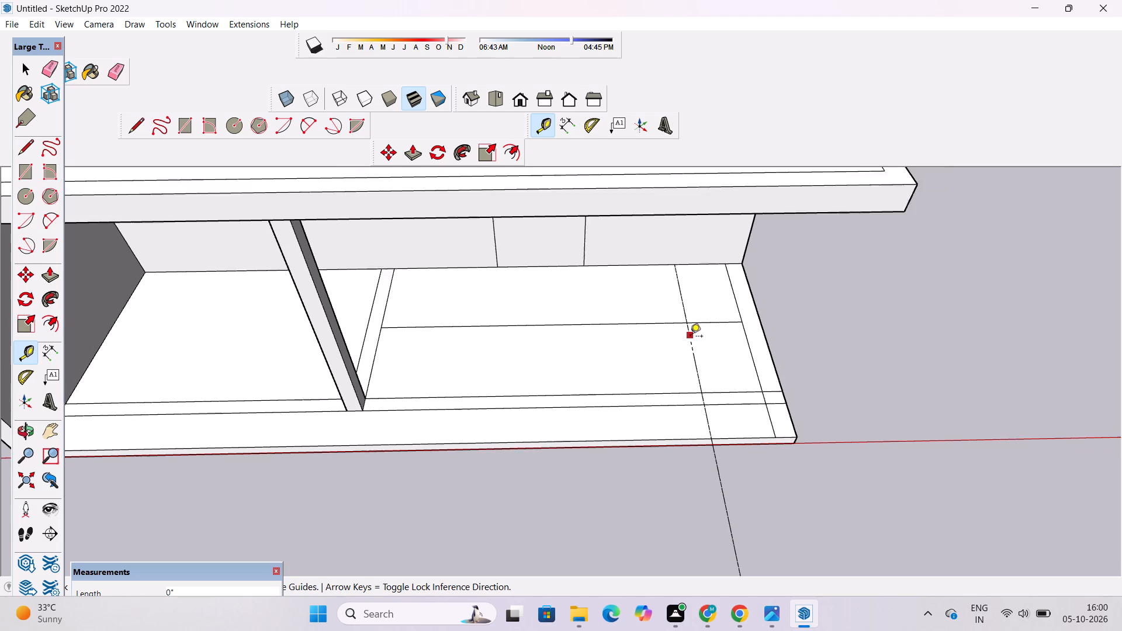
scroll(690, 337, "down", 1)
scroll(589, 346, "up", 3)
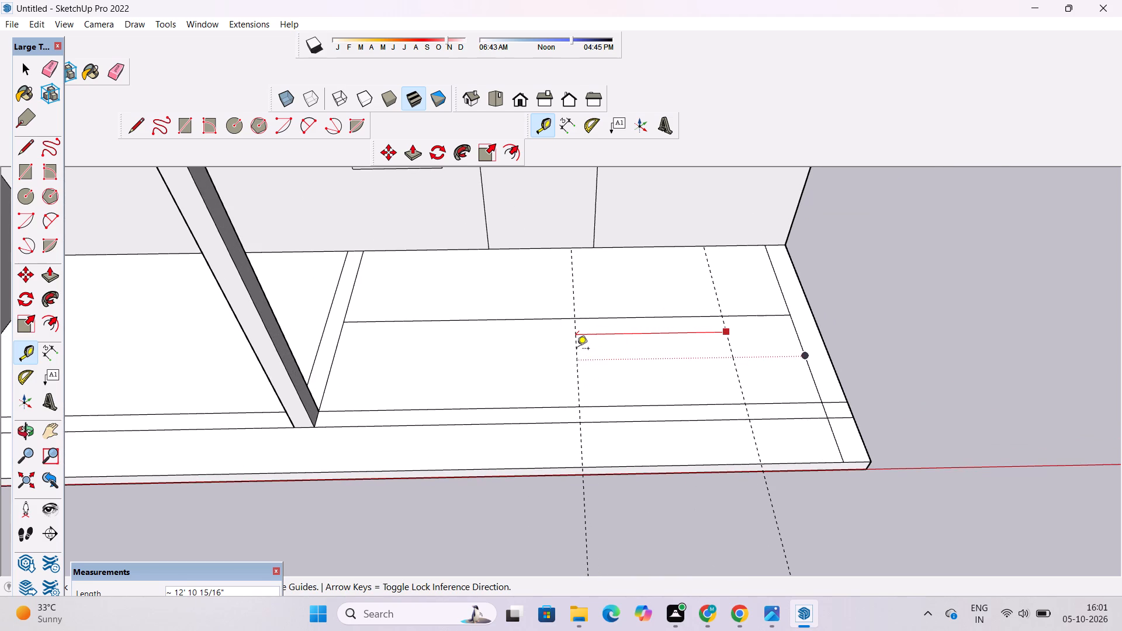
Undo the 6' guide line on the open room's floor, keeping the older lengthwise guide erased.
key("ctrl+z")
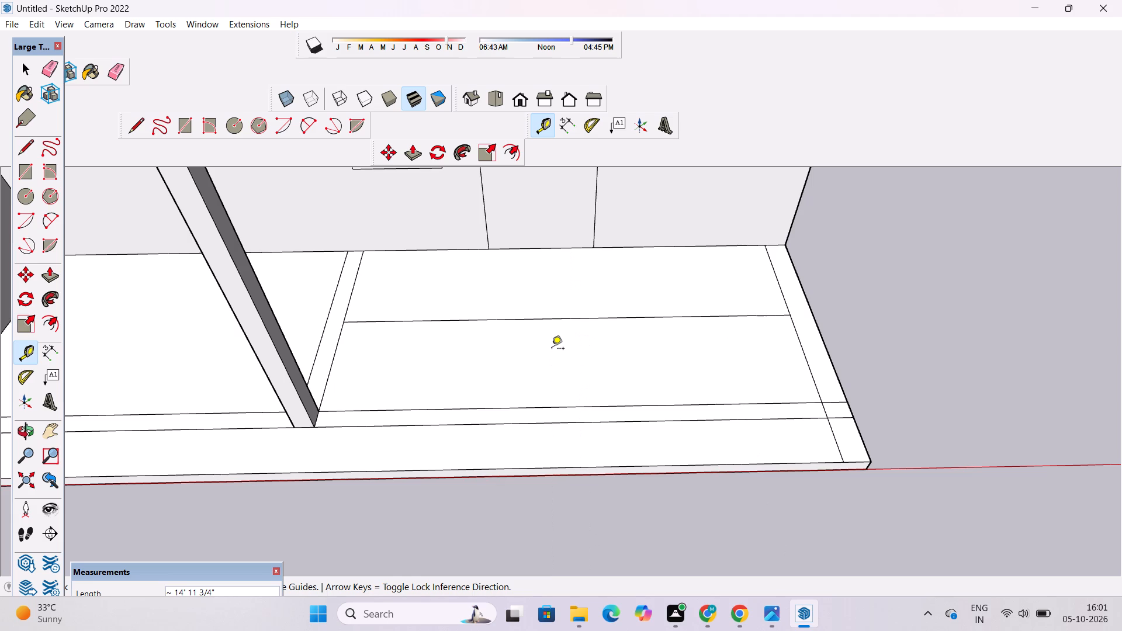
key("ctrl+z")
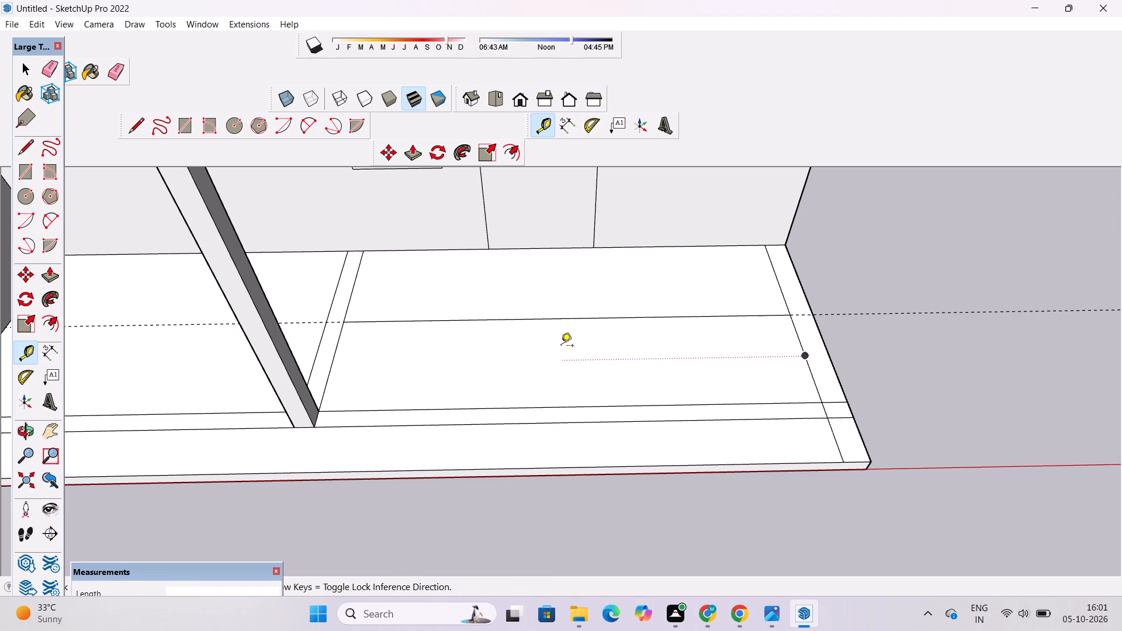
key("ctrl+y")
Start a new guide line from the inner wall line at the open end of the ground-floor slab.
left_click(798, 335)
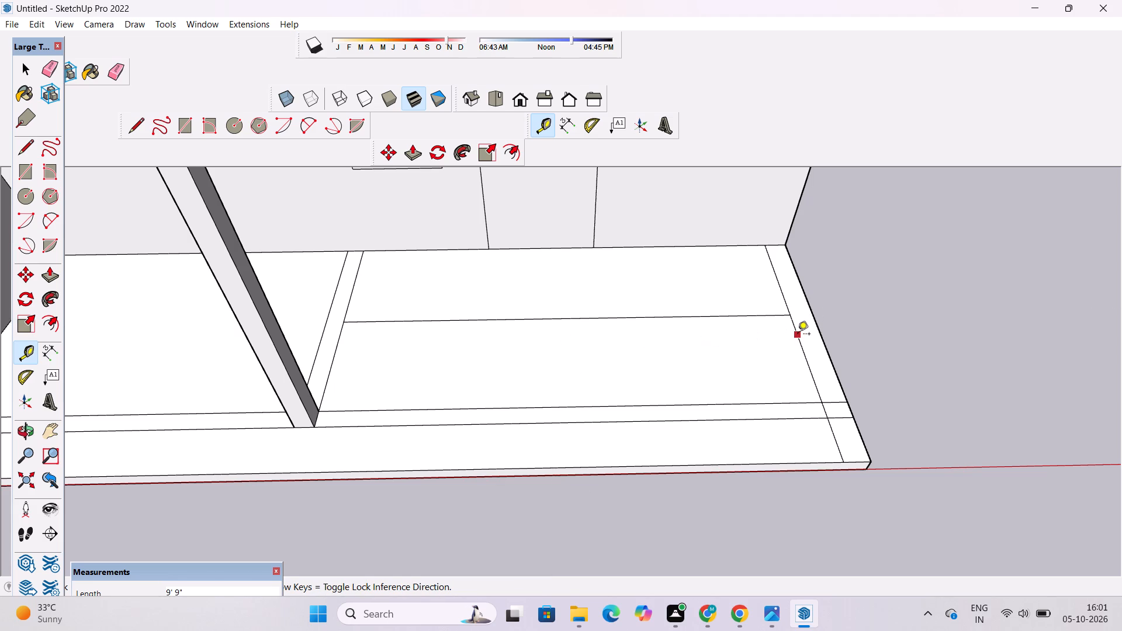
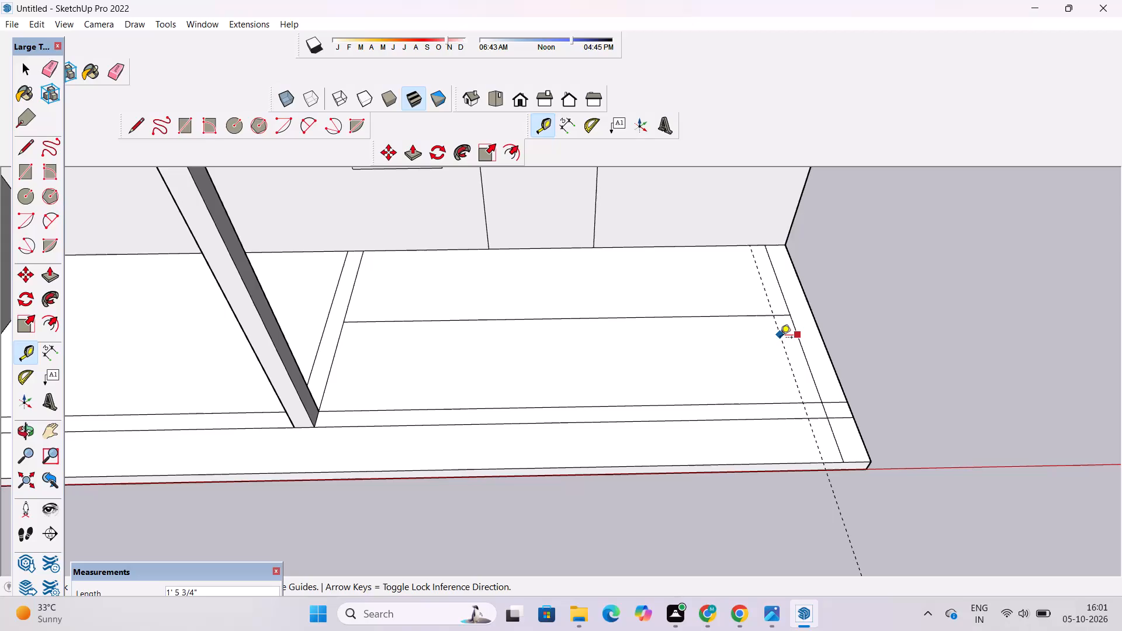
Place the guide line 1.5' inward from the inner wall line at the open end of the slab.
type("1.5")
key("apostrophe")
key("Return")
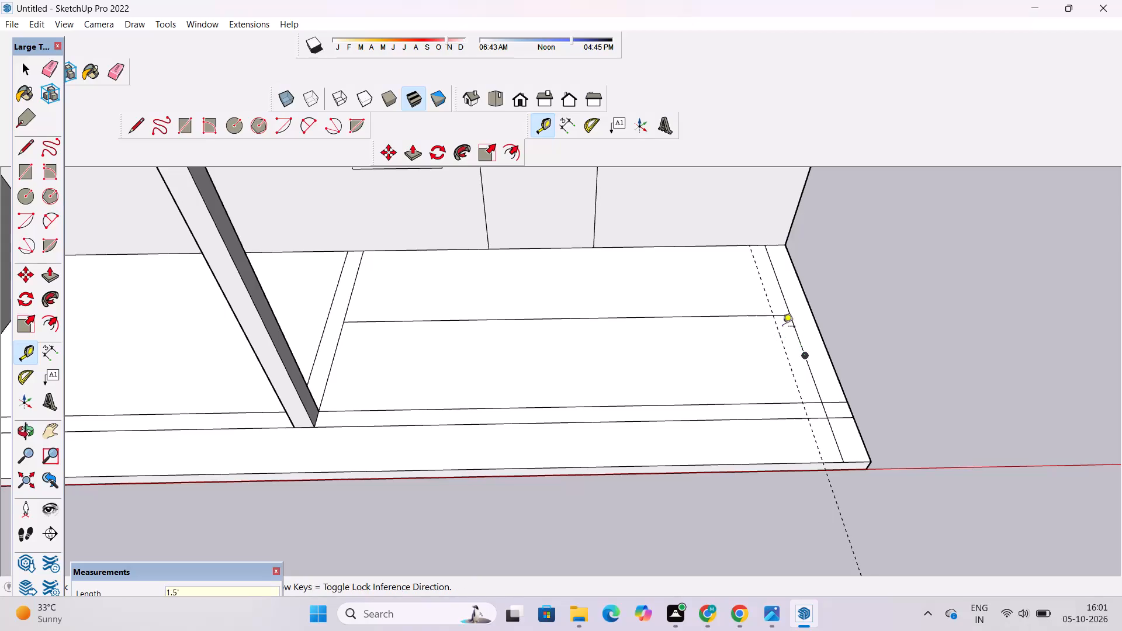
Add a second parallel guide line across the open room's floor, just past the back wall's nearest vertical opening line.
left_click(762, 280)
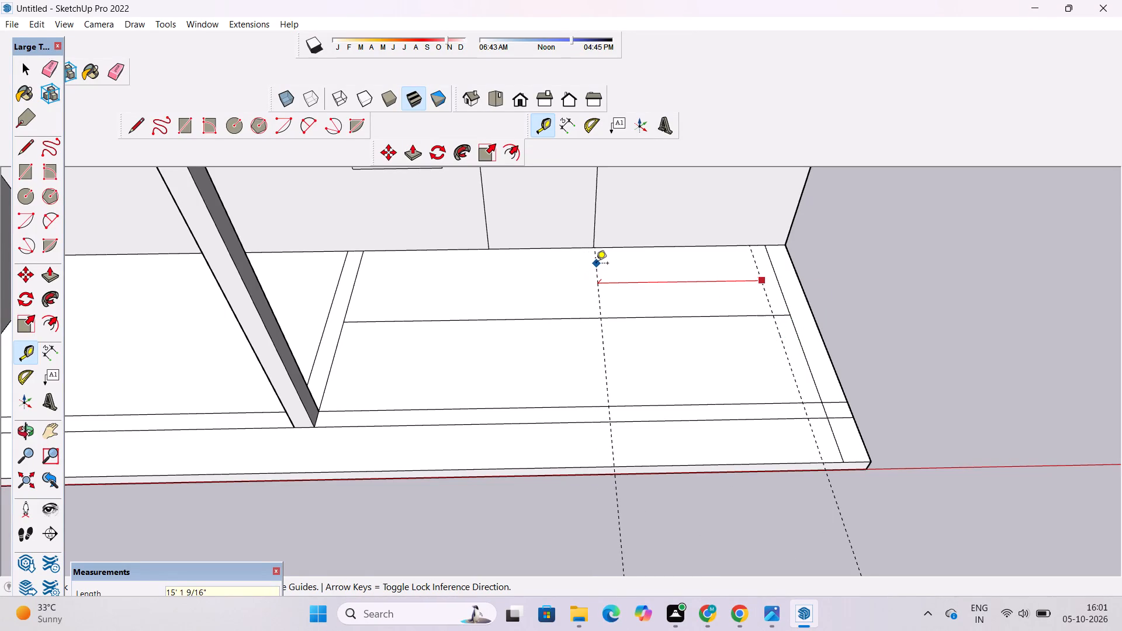
left_click(580, 264)
Draw two 9' 9" lines along the guides, from the lengthwise floor line to the front wall's inner line.
scroll(534, 282, "down", 4)
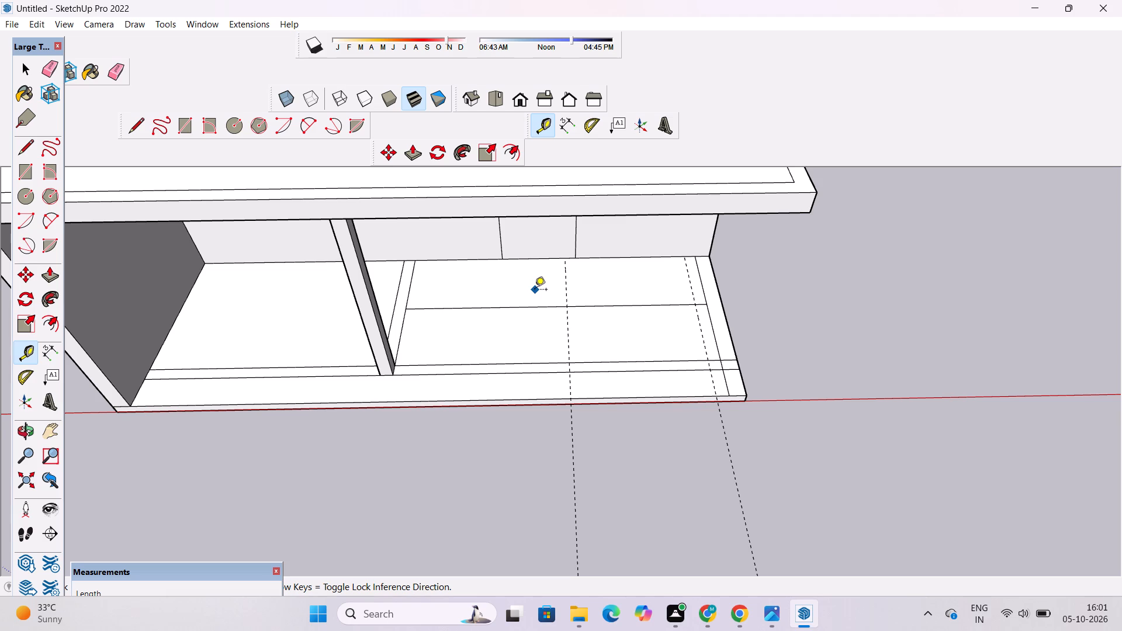
scroll(563, 296, "down", 4)
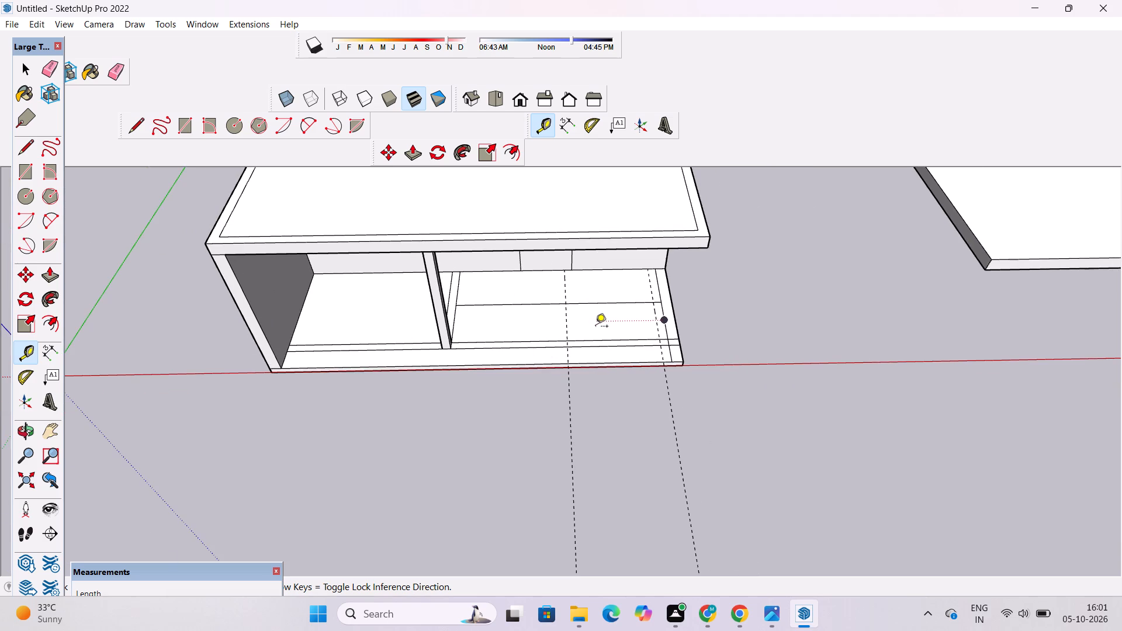
key("l")
scroll(656, 301, "up", 9)
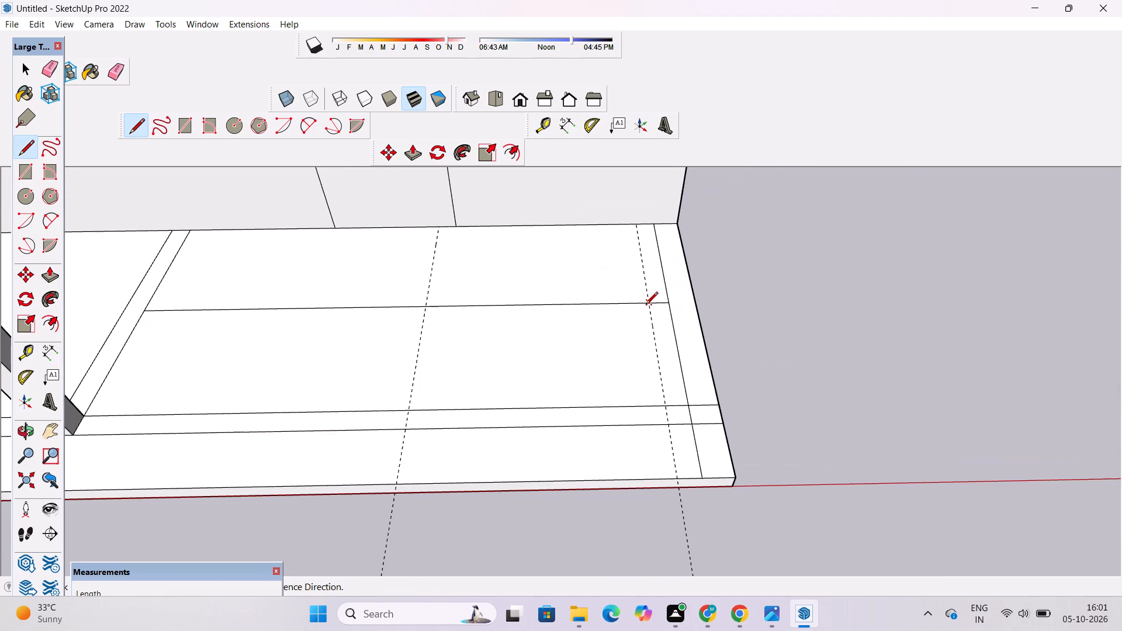
left_click(649, 305)
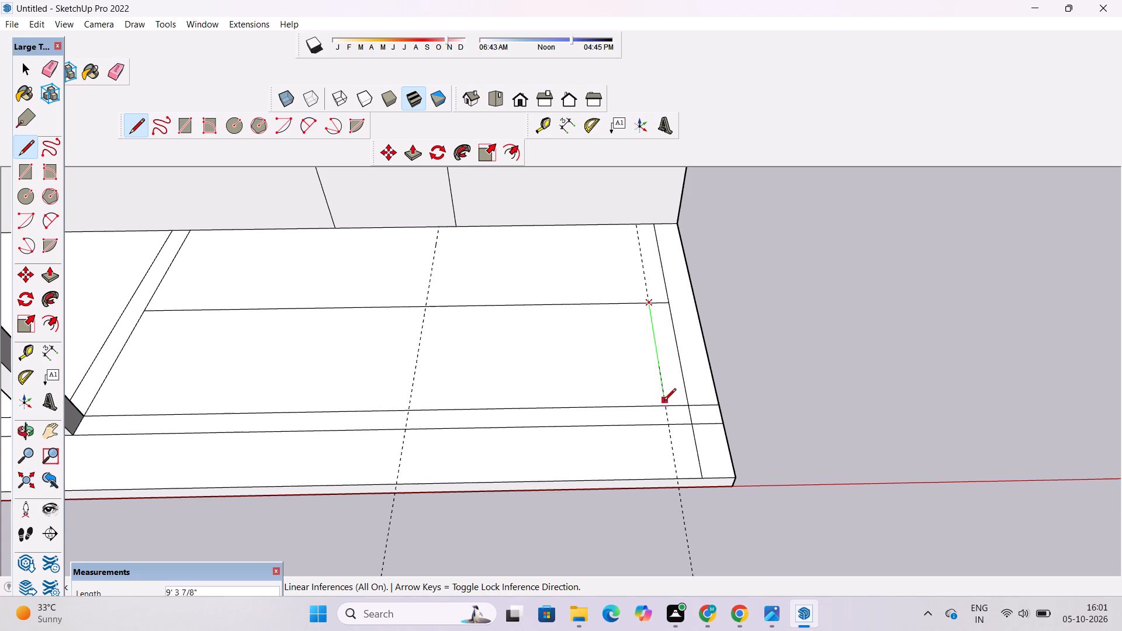
left_click(664, 408)
left_click(423, 307)
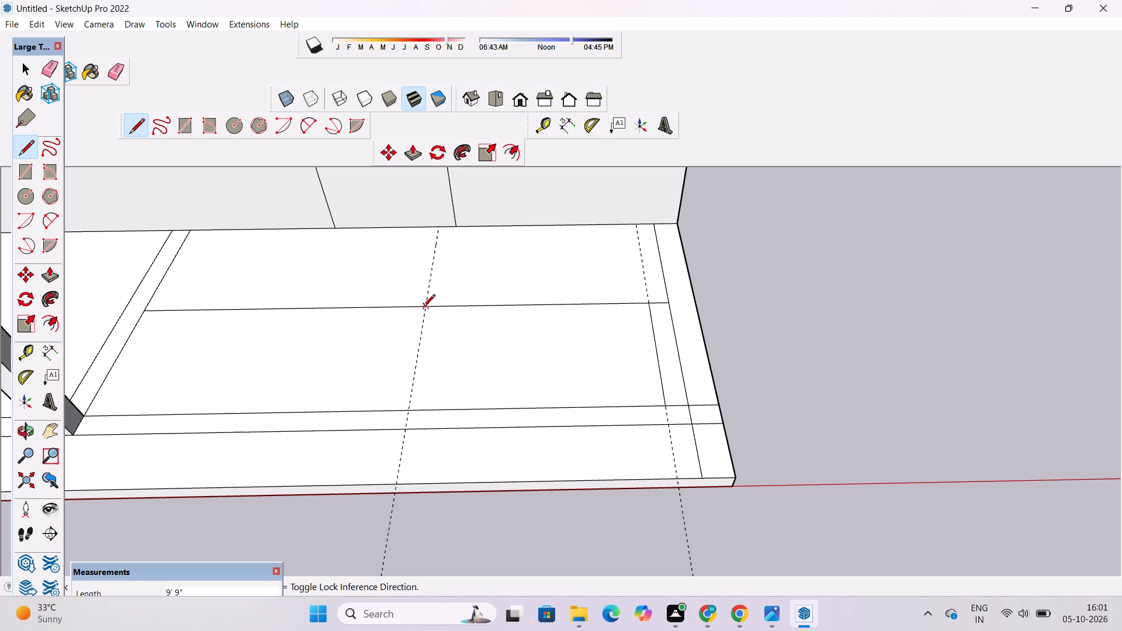
left_click(409, 411)
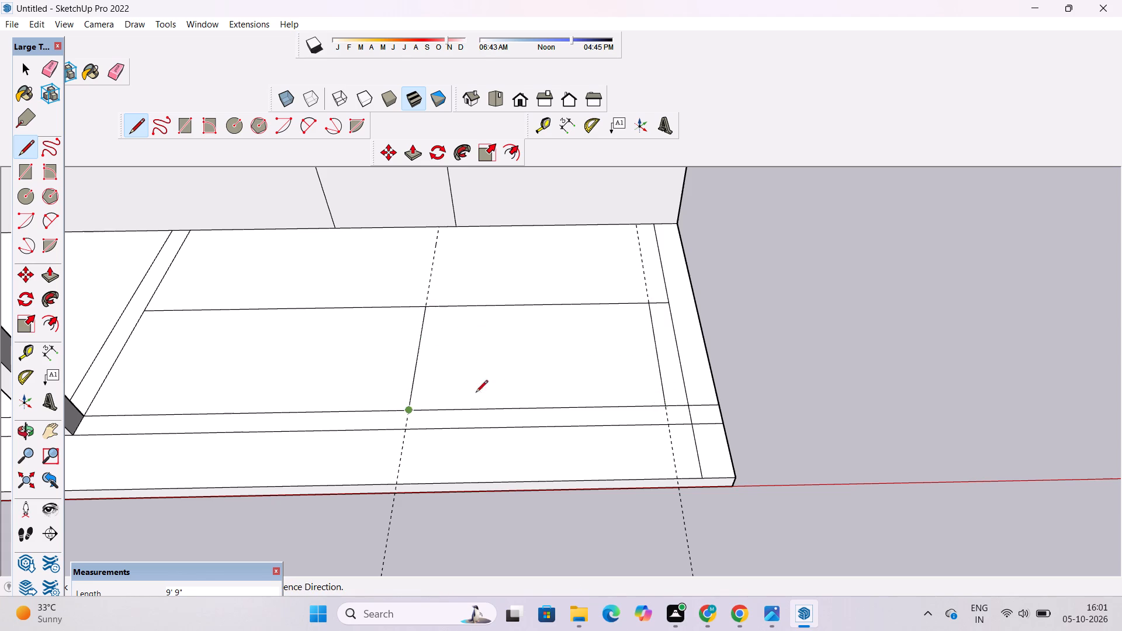
Erase both guide lines crossing the open room's floor.
key("e")
scroll(488, 366, "down", 6)
left_click(453, 308)
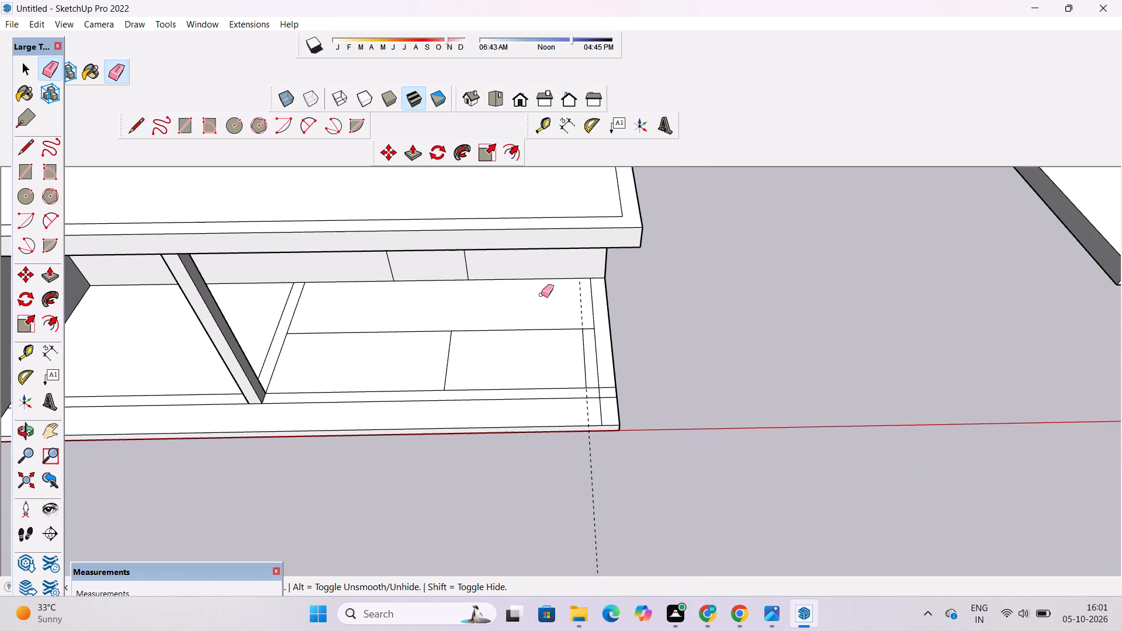
left_click(581, 301)
Examine the ground floor and the open room's new floor lines from above, the front and the open end.
key("o")
scroll(580, 315, "down", 4)
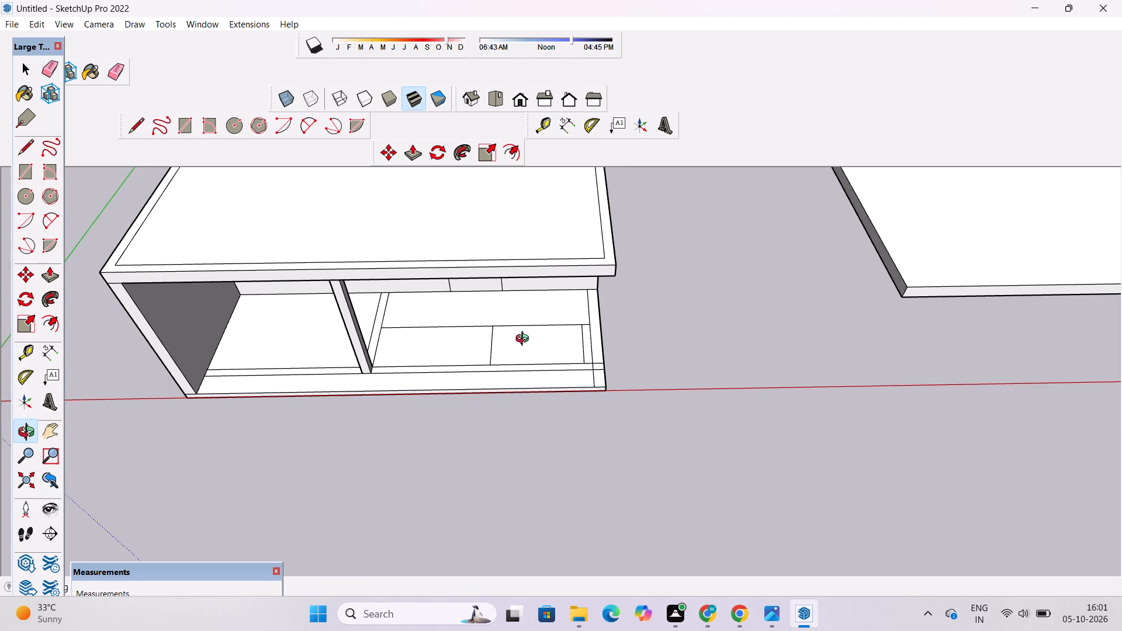
scroll(432, 383, "down", 3)
left_click_drag(415, 396, 494, 403, "shift")
scroll(494, 403, "up", 2)
scroll(496, 400, "down", 1)
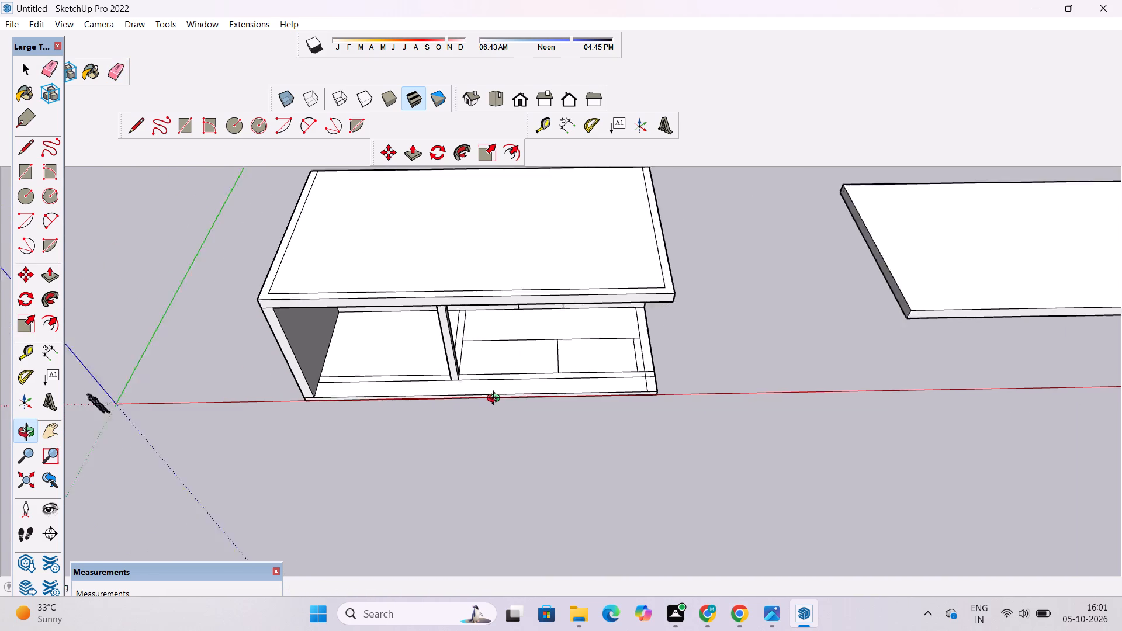
scroll(496, 400, "down", 1)
left_click_drag(507, 392, 510, 407, "shift")
left_click_drag(497, 414, 507, 396)
double_click(507, 396)
left_click_drag(517, 388, 531, 369)
scroll(531, 370, "down", 4)
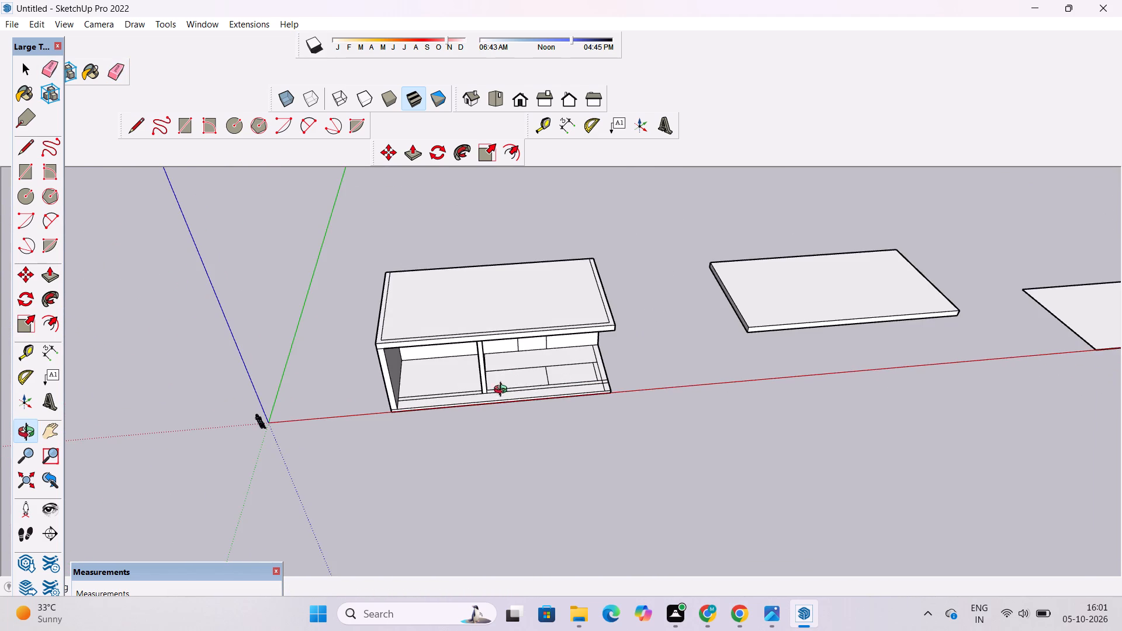
left_click_drag(489, 417, 502, 354)
left_click_drag(503, 352, 505, 344)
scroll(531, 365, "up", 6)
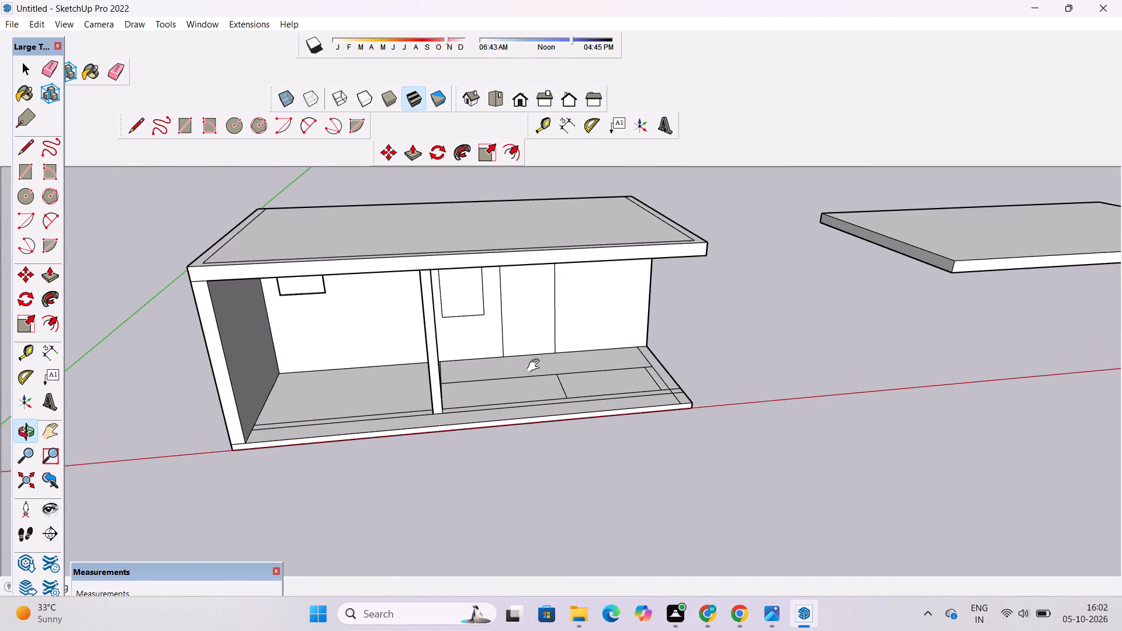
left_click_drag(536, 363, 536, 346, "shift")
left_click_drag(536, 346, 526, 382)
left_click_drag(522, 393, 521, 377)
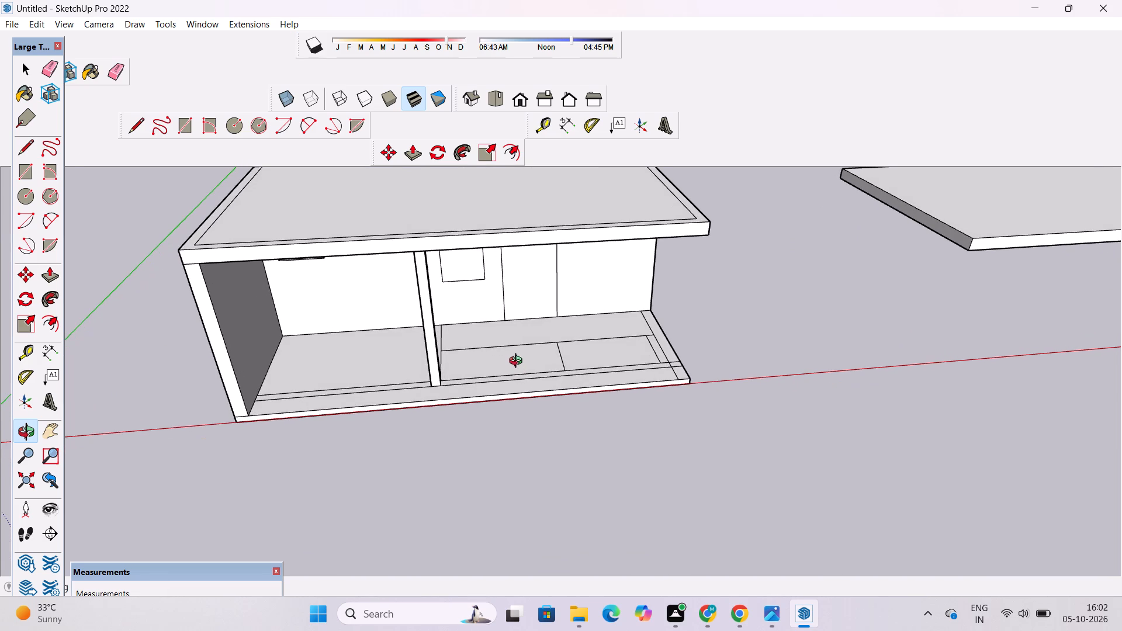
scroll(518, 362, "down", 4)
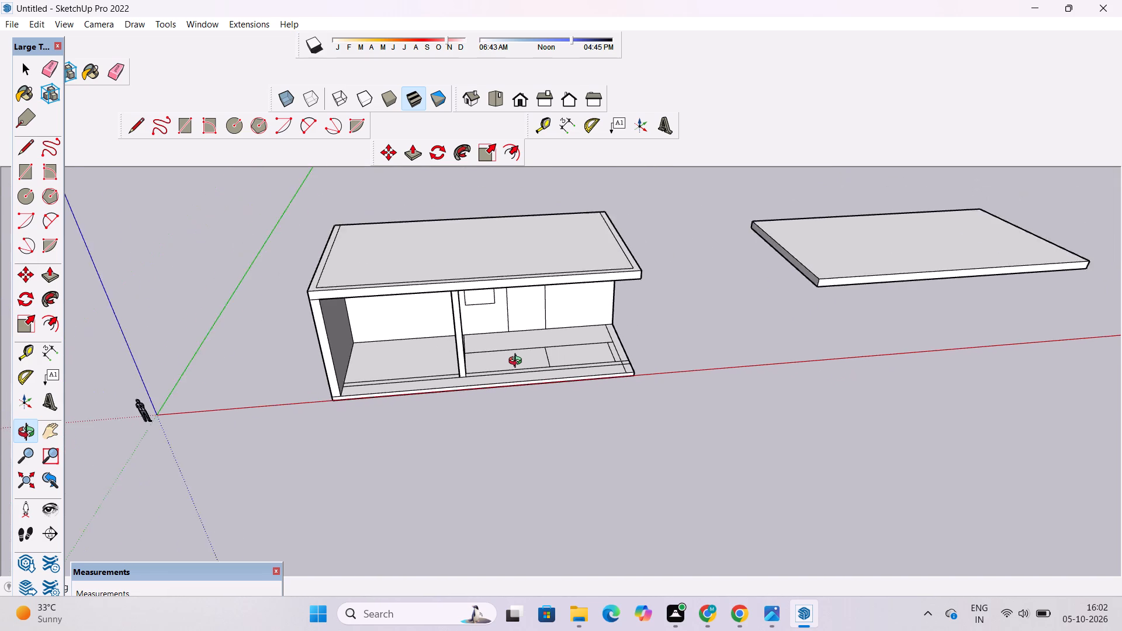
scroll(518, 362, "down", 2)
left_click_drag(582, 323, 560, 332)
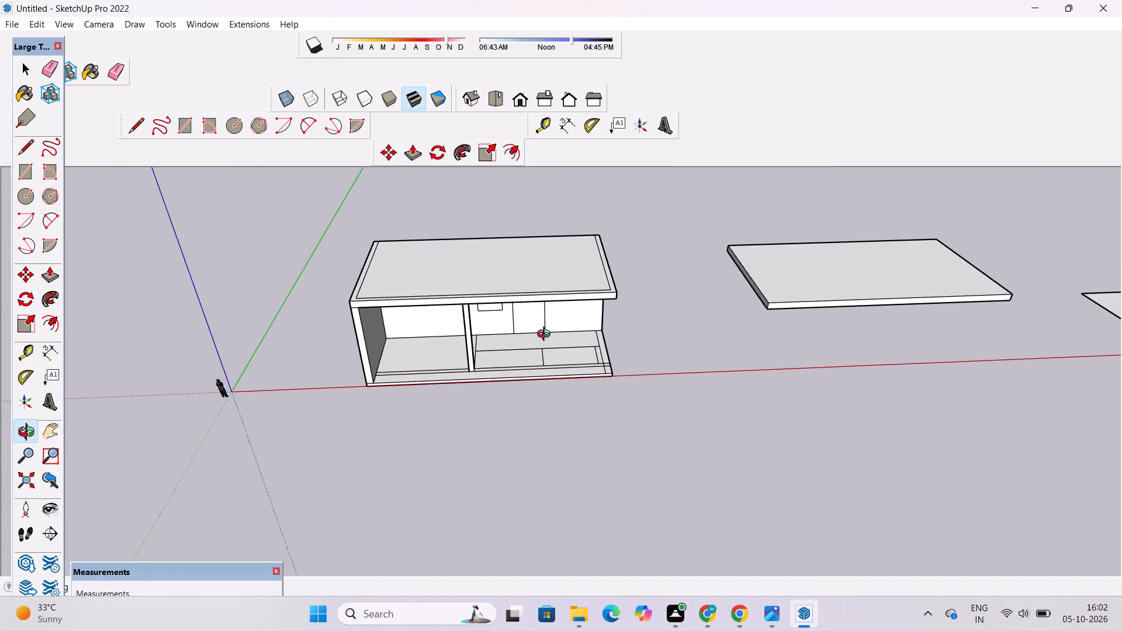
left_click_drag(593, 357, 577, 412)
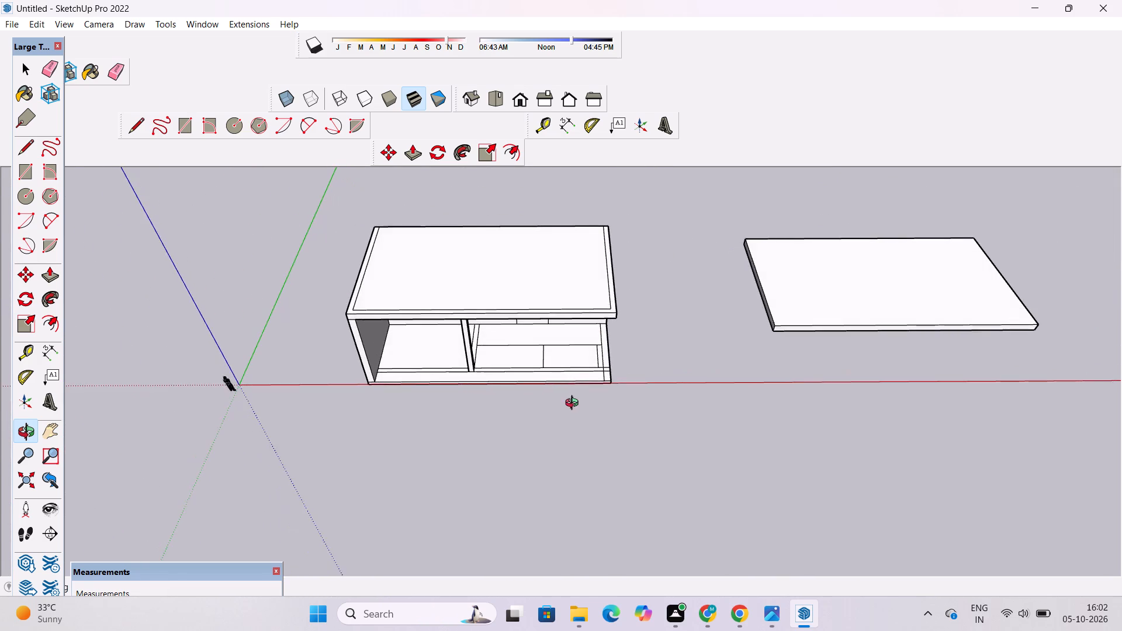
scroll(571, 364, "up", 7)
left_click_drag(570, 360, 566, 378, "shift")
left_click_drag(566, 379, 563, 387)
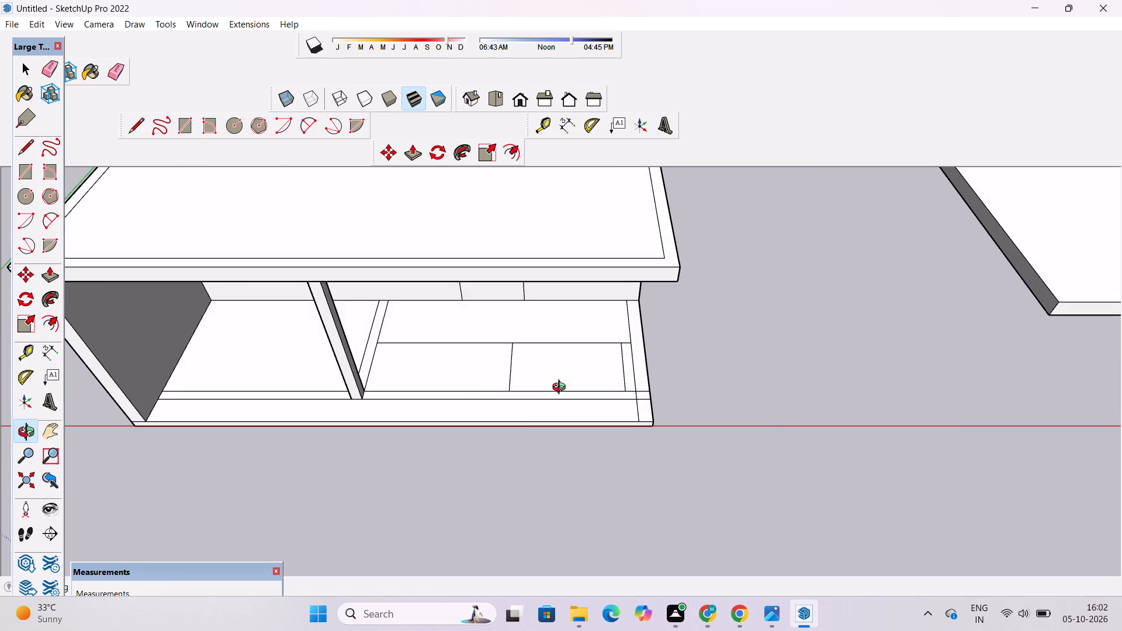
scroll(560, 372, "down", 3)
left_click_drag(559, 370, 566, 411)
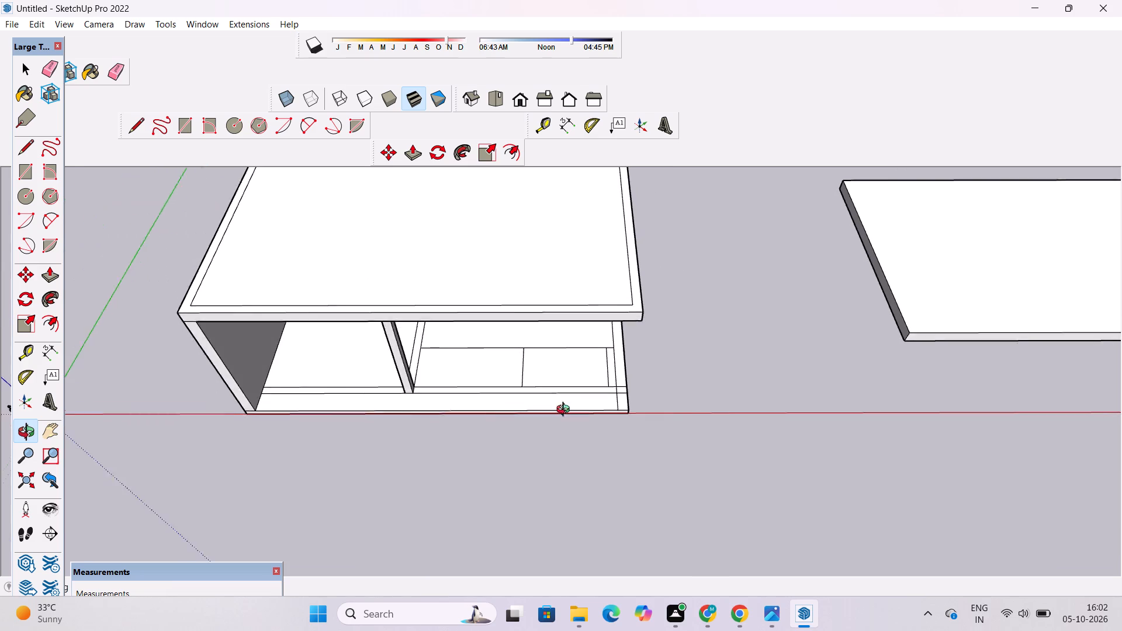
left_click_drag(566, 411, 567, 423)
scroll(566, 410, "up", 4)
left_click_drag(578, 373, 583, 410, "shift")
left_click_drag(575, 435, 587, 356)
left_click_drag(588, 339, 593, 315)
left_click_drag(596, 293, 597, 278)
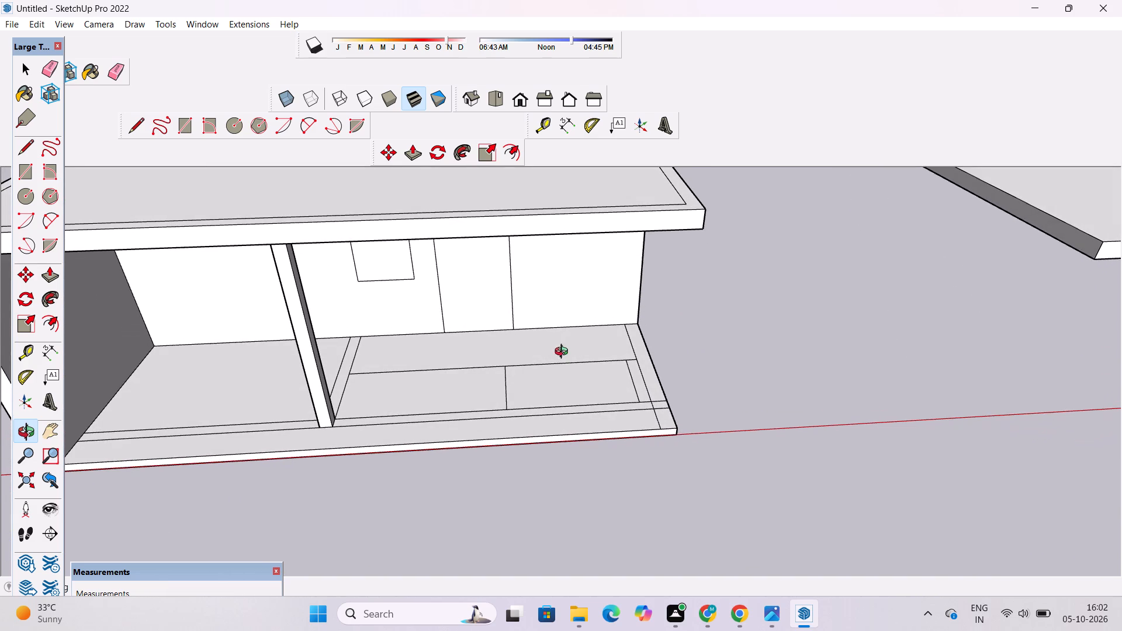
scroll(554, 377, "down", 1)
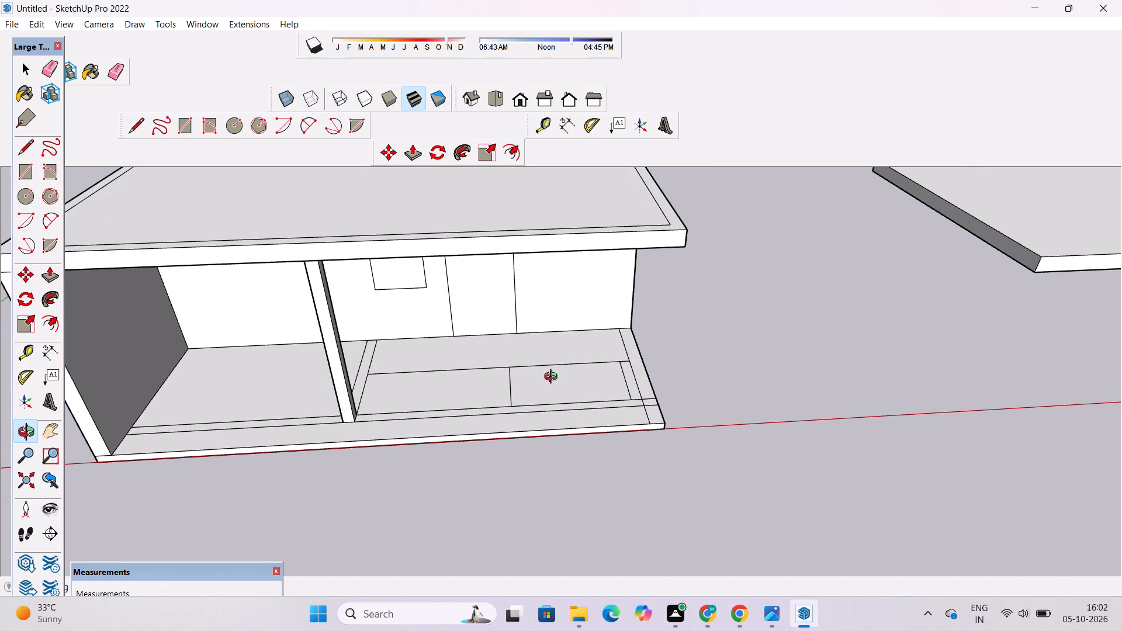
scroll(553, 378, "up", 1)
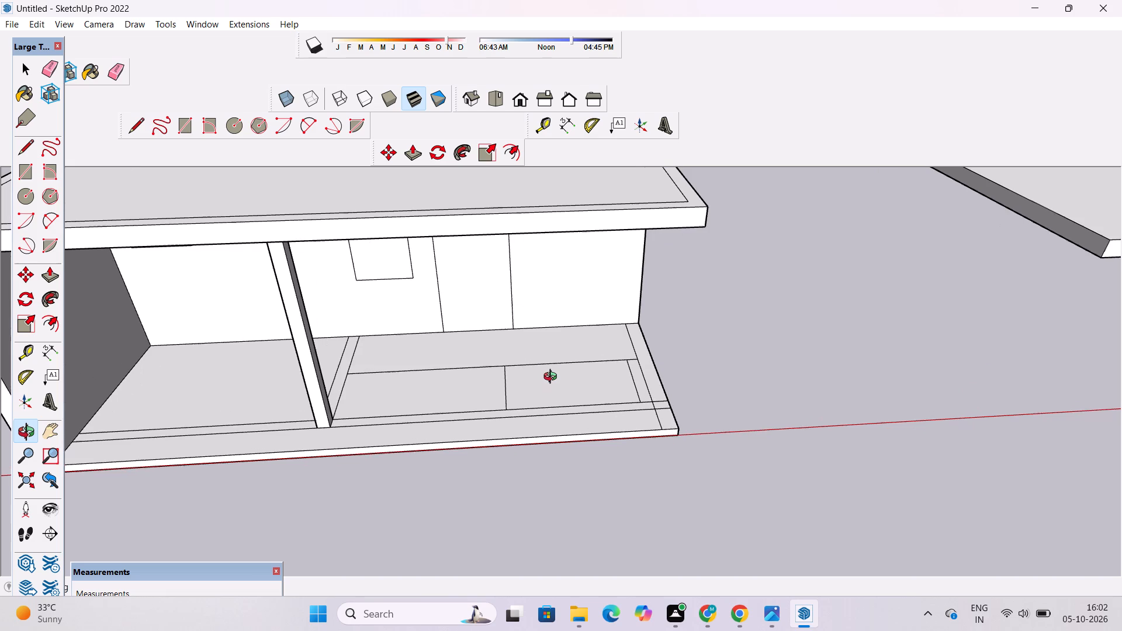
scroll(553, 378, "down", 2)
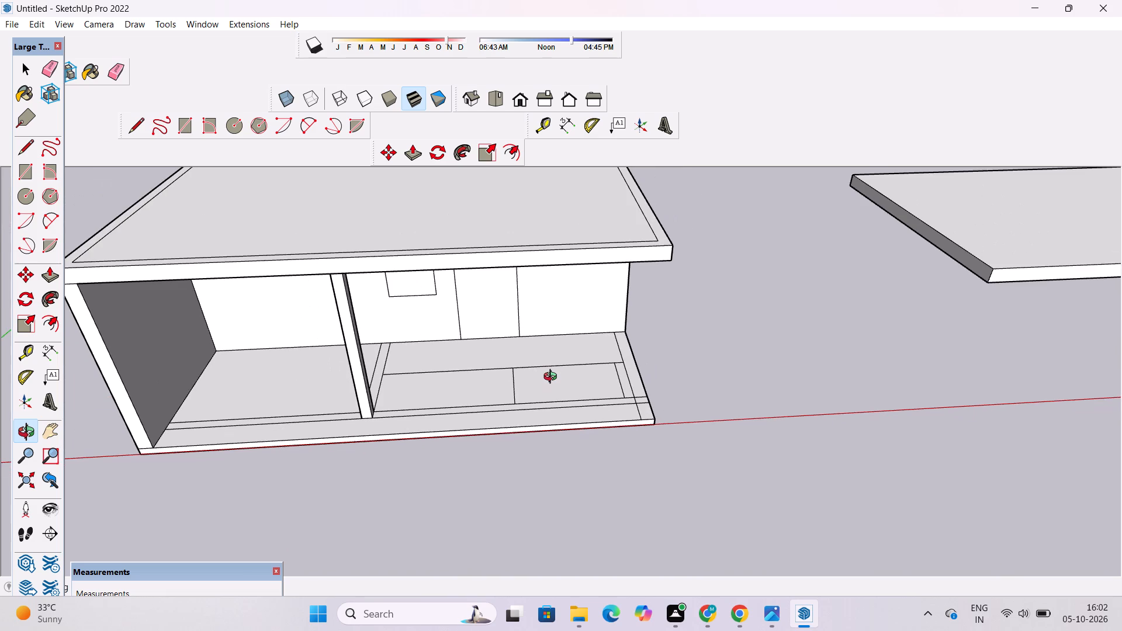
scroll(553, 378, "up", 2)
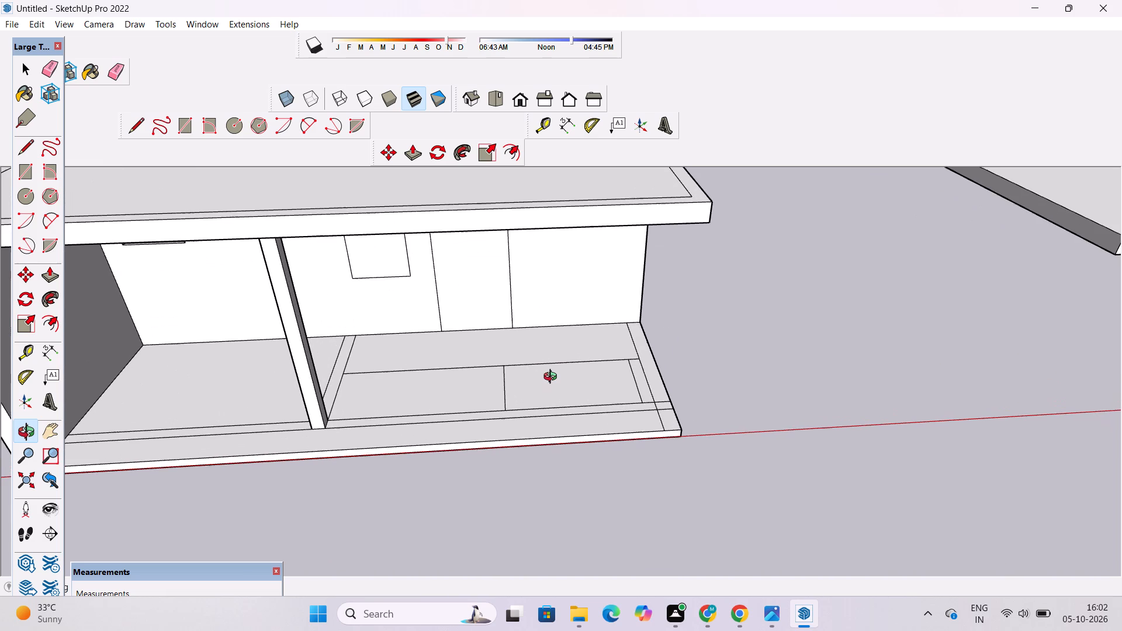
scroll(538, 385, "up", 2)
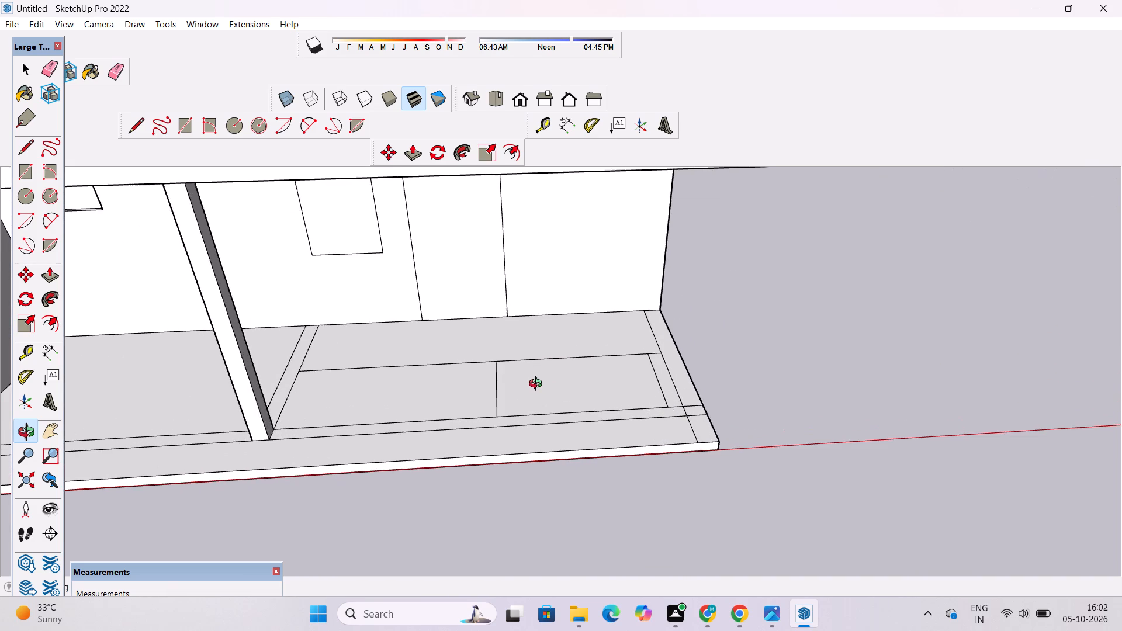
left_click_drag(538, 385, 547, 431, "shift")
scroll(547, 408, "down", 5)
left_click_drag(539, 442, 552, 460)
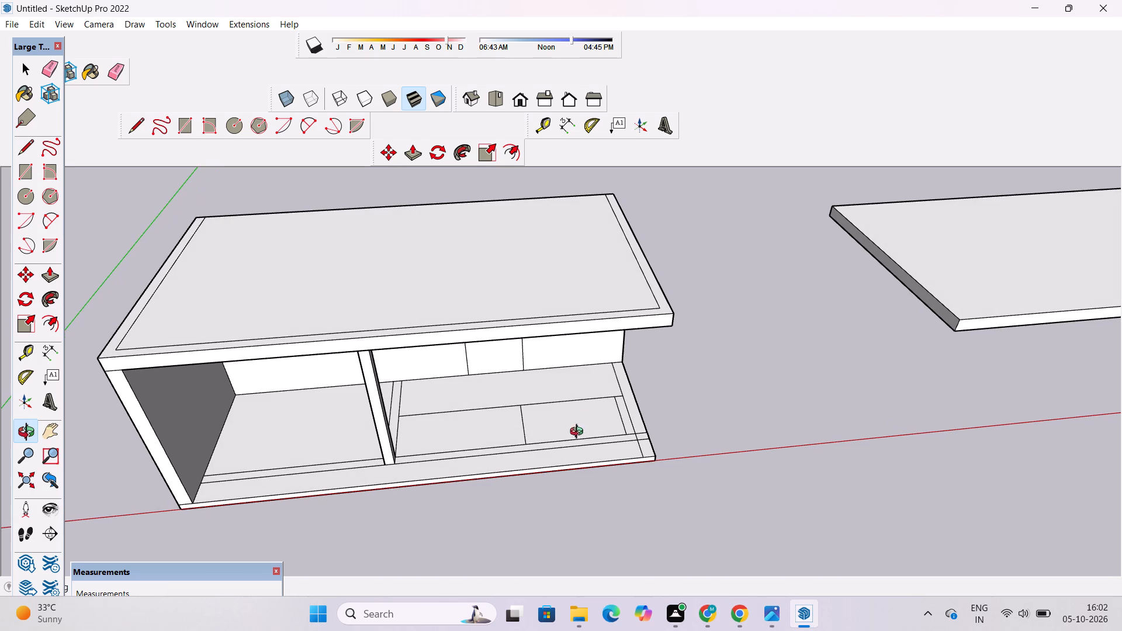
scroll(624, 412, "up", 7)
left_click_drag(505, 454, 504, 454, "shift")
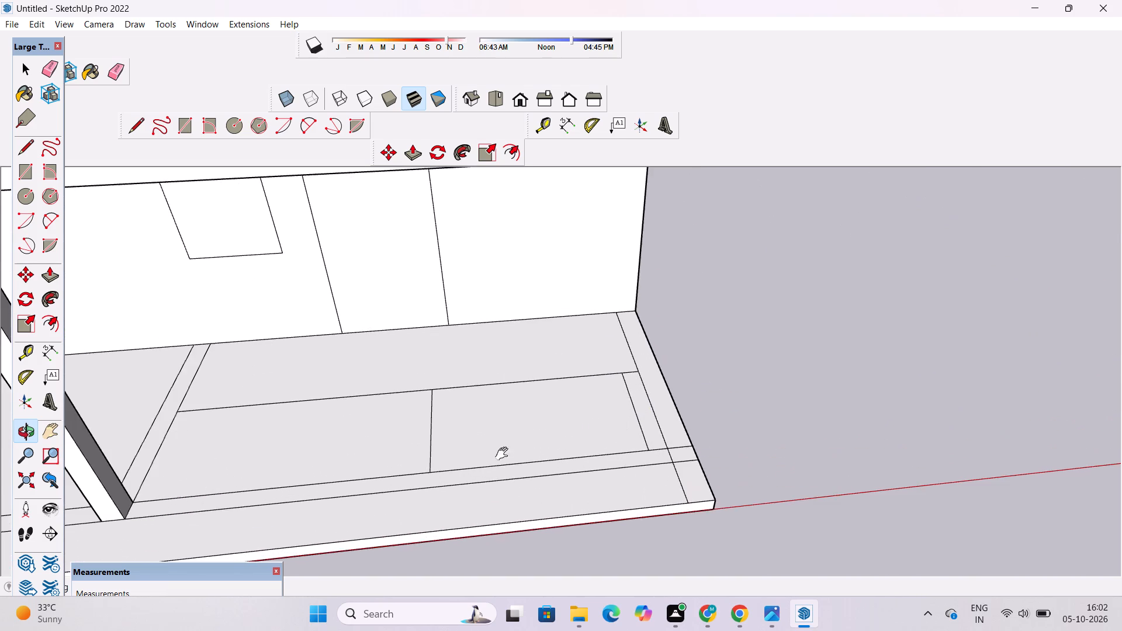
left_click_drag(504, 454, 545, 414, "shift")
left_click_drag(546, 411, 622, 427)
scroll(638, 374, "down", 4)
left_click_drag(638, 374, 570, 351)
scroll(570, 351, "down", 2)
left_click_drag(674, 406, 569, 384)
scroll(519, 375, "down", 3)
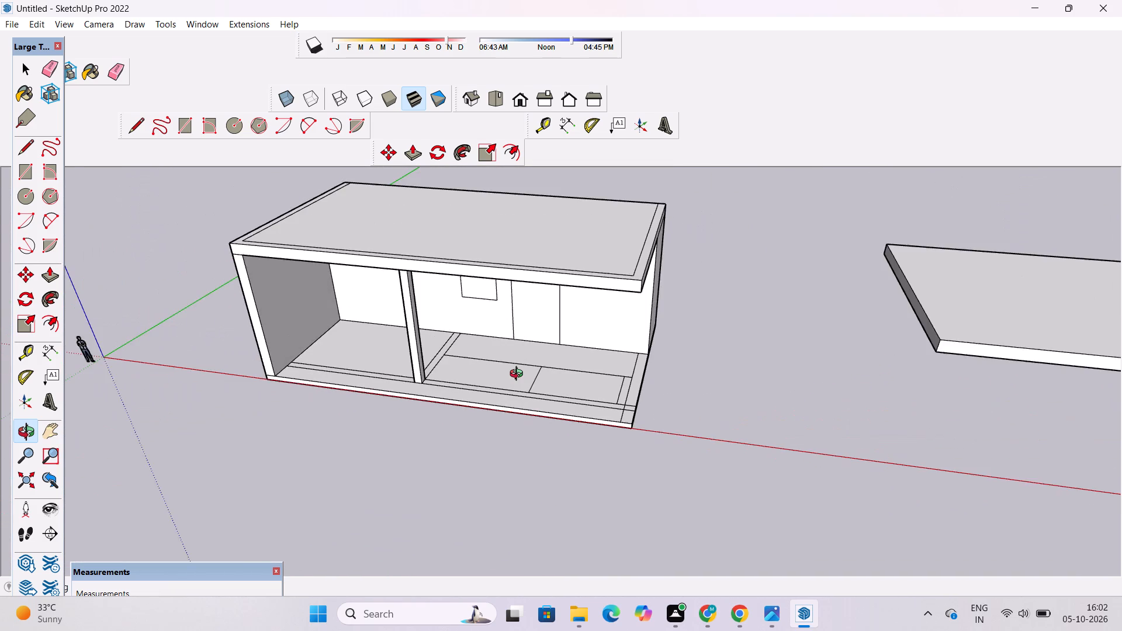
left_click_drag(566, 374, 566, 417, "shift")
left_click_drag(565, 419, 549, 380)
scroll(549, 380, "down", 4)
left_click_drag(557, 396, 595, 457, "shift")
left_click_drag(595, 457, 605, 465)
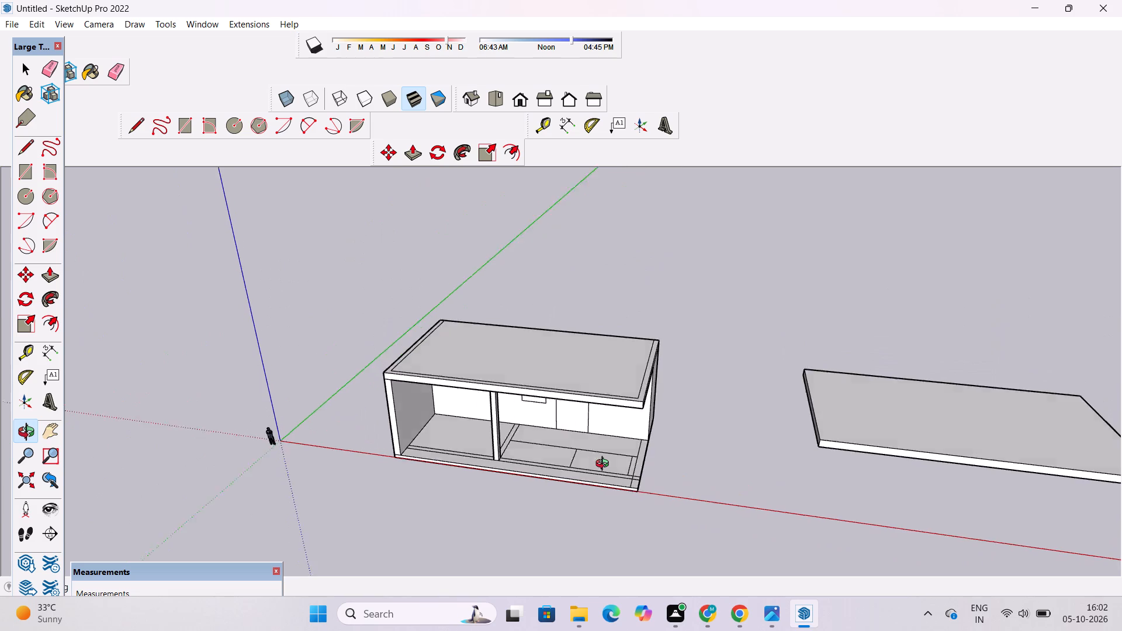
left_click_drag(605, 465, 632, 513)
scroll(631, 513, "up", 5)
left_click_drag(653, 489, 728, 449)
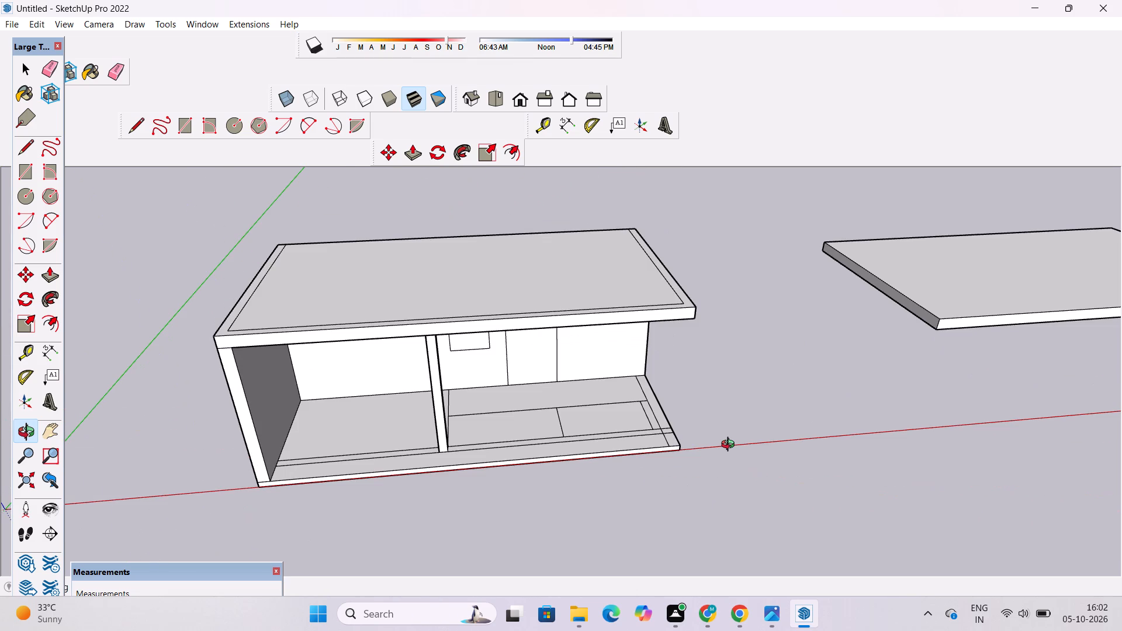
scroll(610, 400, "up", 4)
scroll(604, 400, "down", 4)
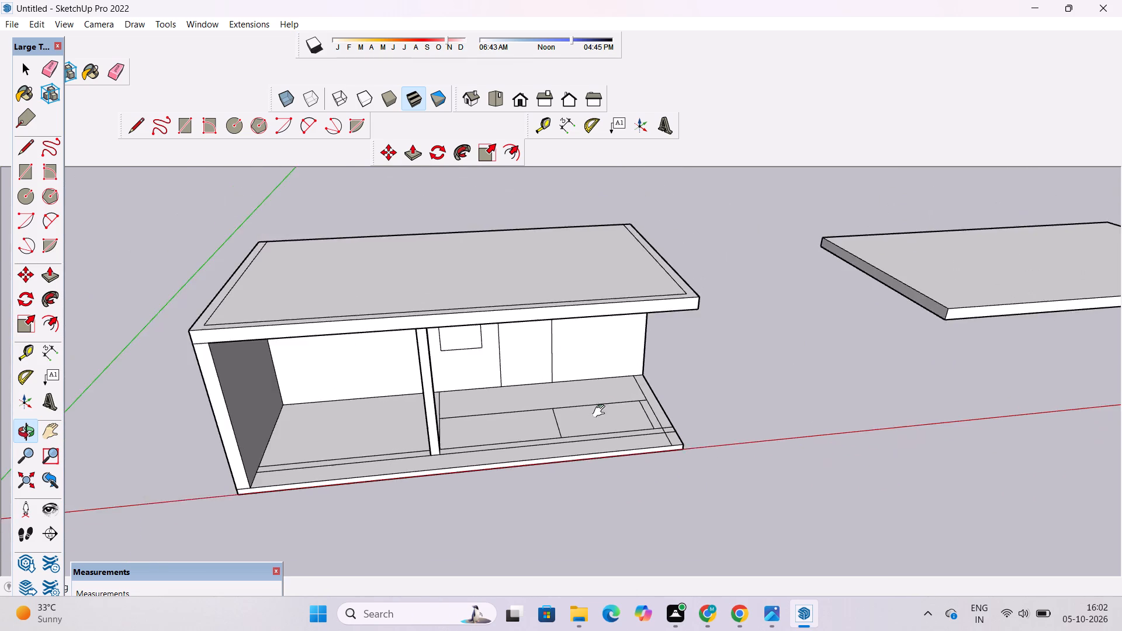
left_click_drag(601, 413, 632, 457, "shift")
left_click_drag(705, 469, 677, 474)
left_click(656, 471, "shift")
left_click_drag(647, 511, 657, 542)
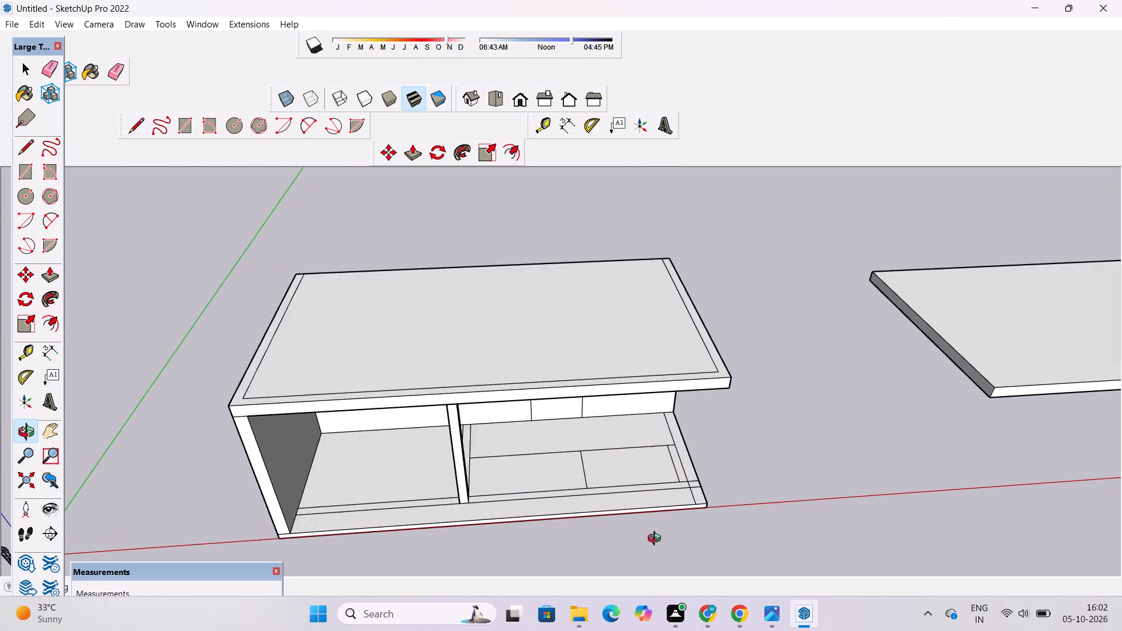
scroll(642, 486, "up", 4)
left_click_drag(642, 488, 650, 508, "shift")
Extend the open room's middle dividing line 1' 6" across the front wall strip on the floor.
key("l")
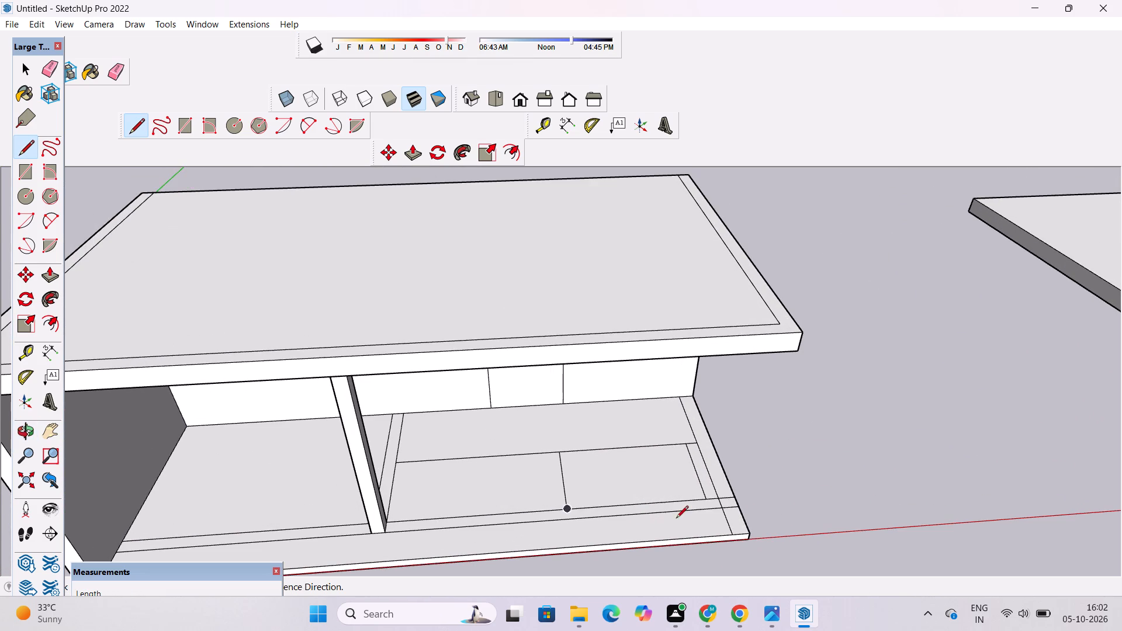
scroll(677, 520, "up", 1)
scroll(567, 515, "up", 3)
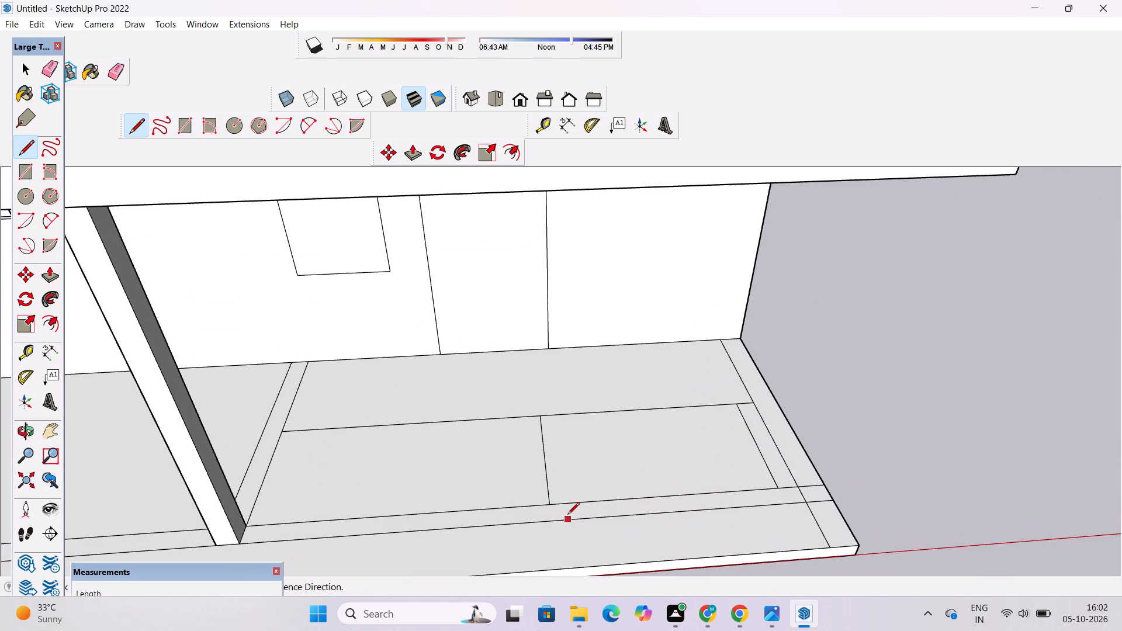
scroll(567, 515, "up", 1)
left_click(549, 505)
left_click(549, 522)
Extend the open room's end-side floor line across the front wall strip to its outer line.
left_click(779, 489)
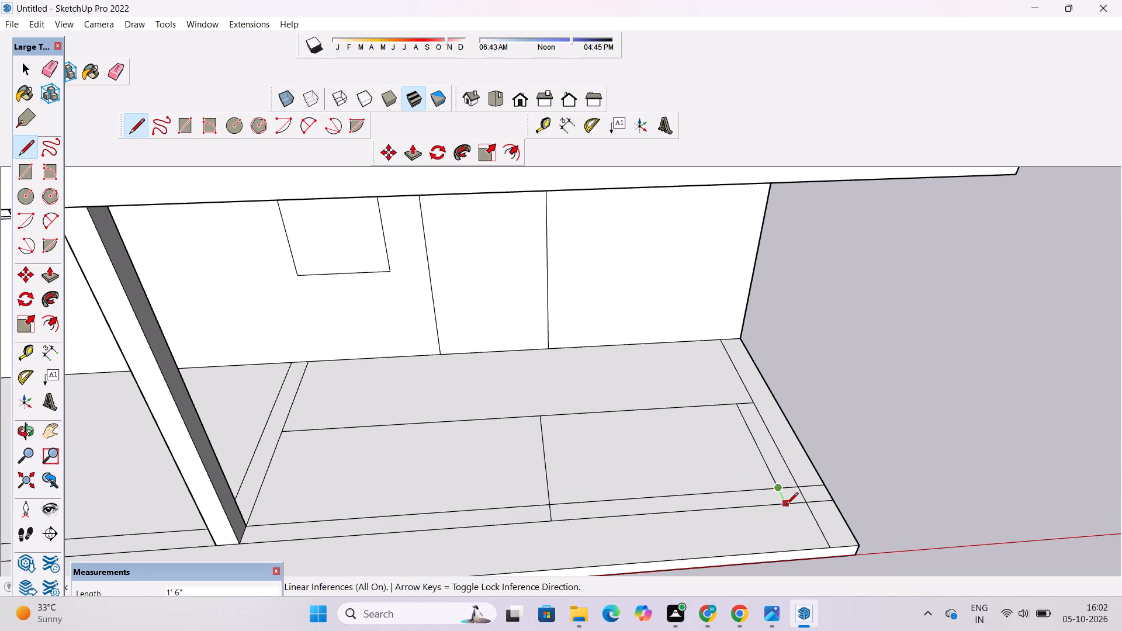
left_click(786, 505)
Place a guide 1' from the open room's middle dividing line, on the side towards the partition.
scroll(628, 545, "down", 1)
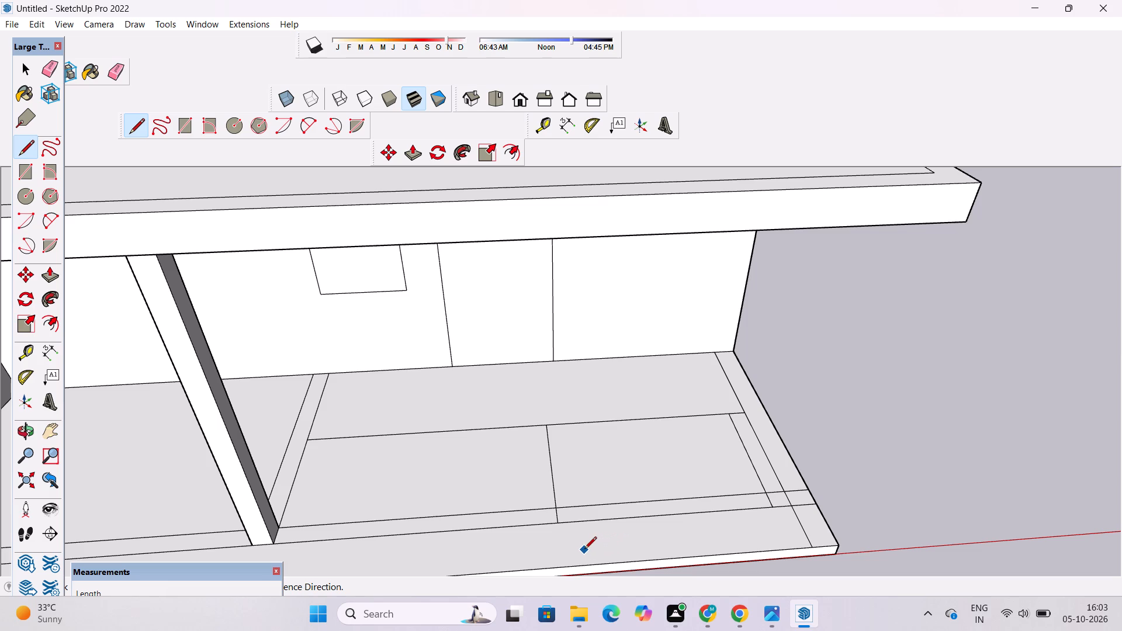
scroll(528, 493, "down", 4)
scroll(584, 516, "up", 3)
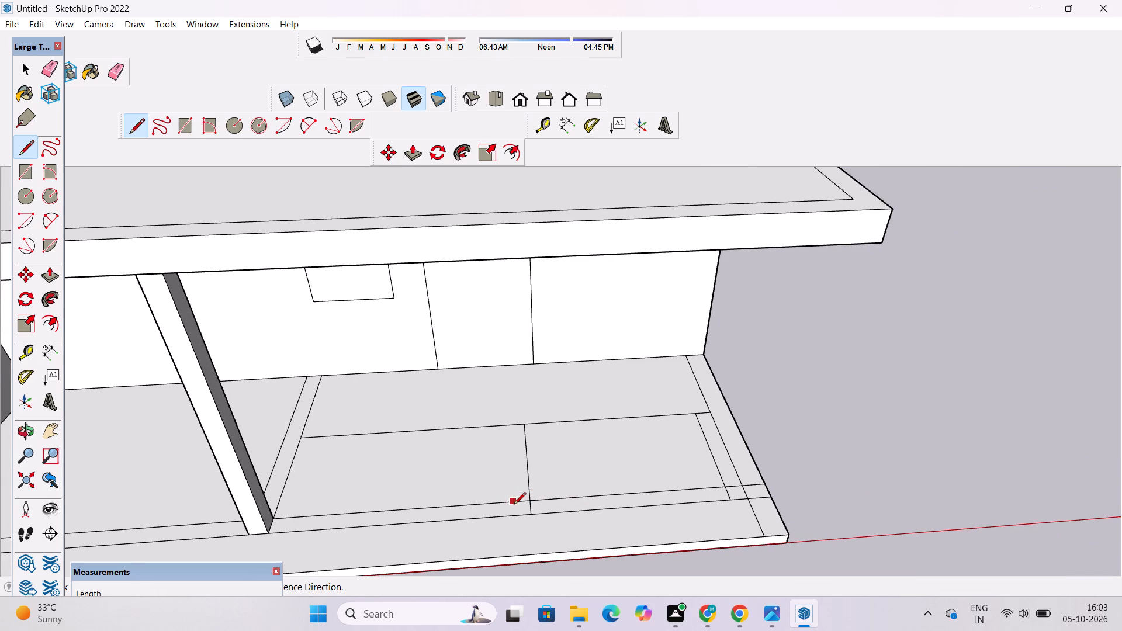
scroll(514, 505, "up", 4)
key("space")
type("t")
left_click(533, 450)
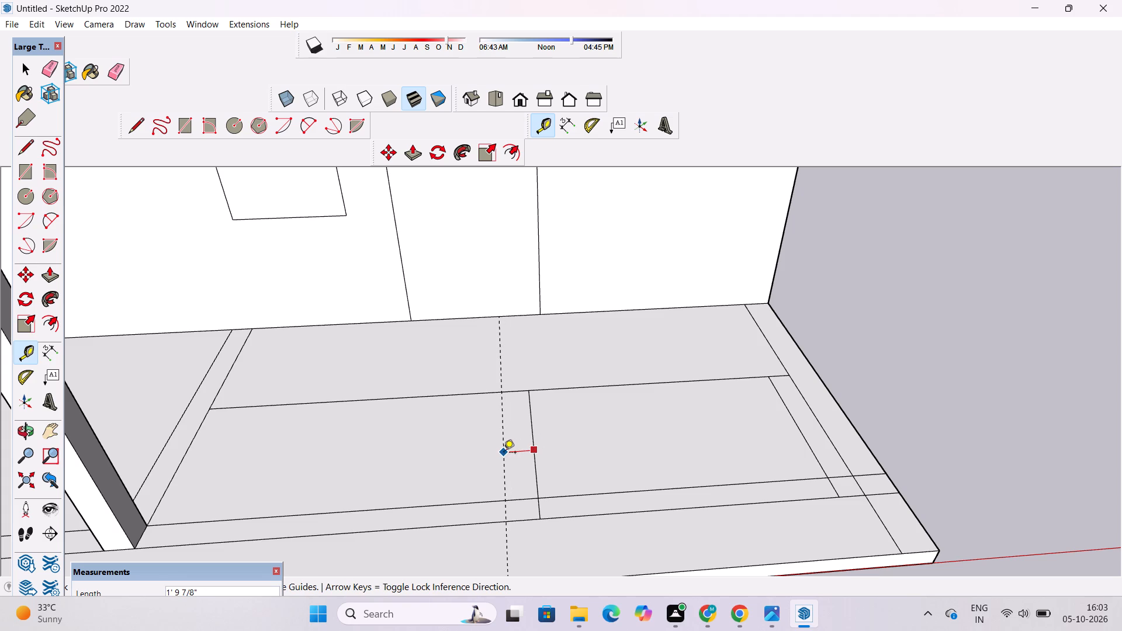
type("1'")
key("Return")
Draw a floor line along the guide from the lengthwise line to the front wall strip's outer line.
key("l")
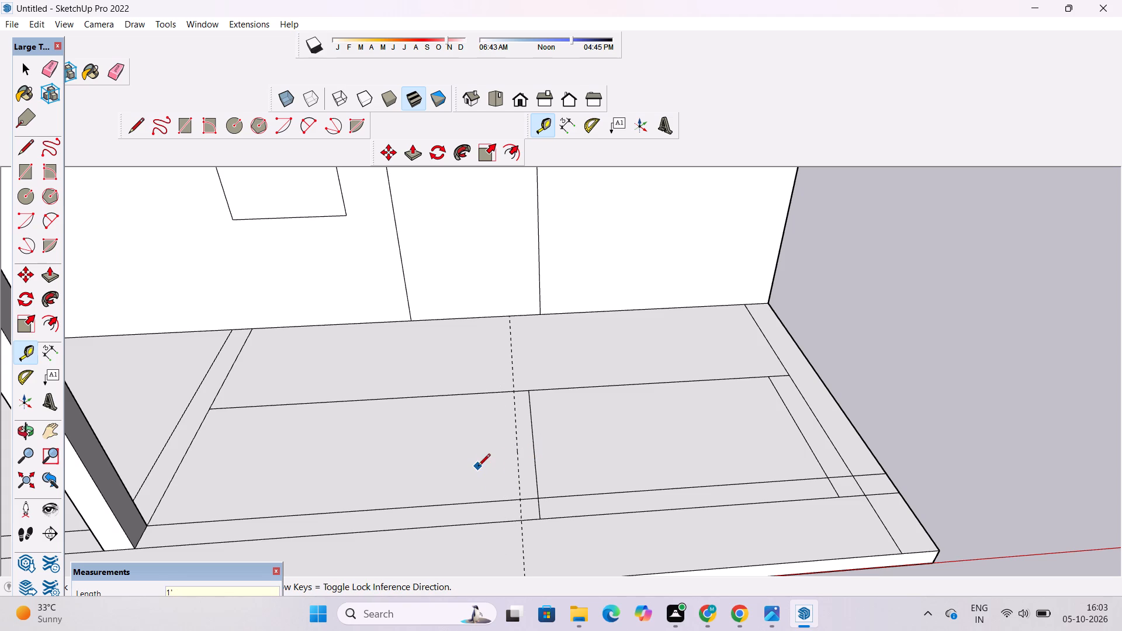
left_click(515, 391)
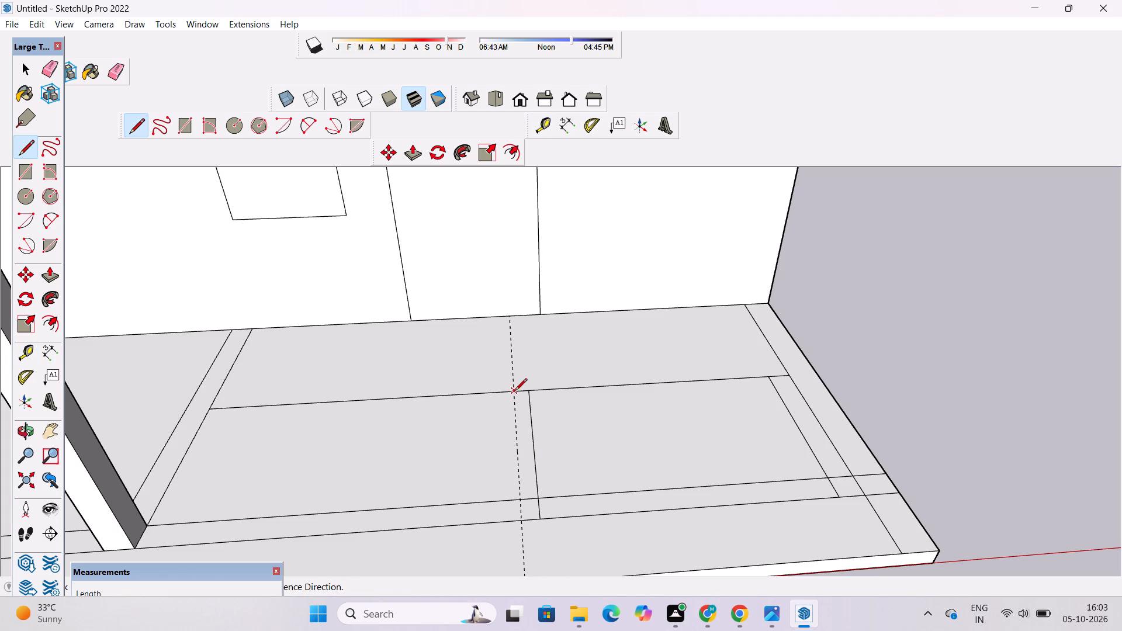
left_click(520, 526)
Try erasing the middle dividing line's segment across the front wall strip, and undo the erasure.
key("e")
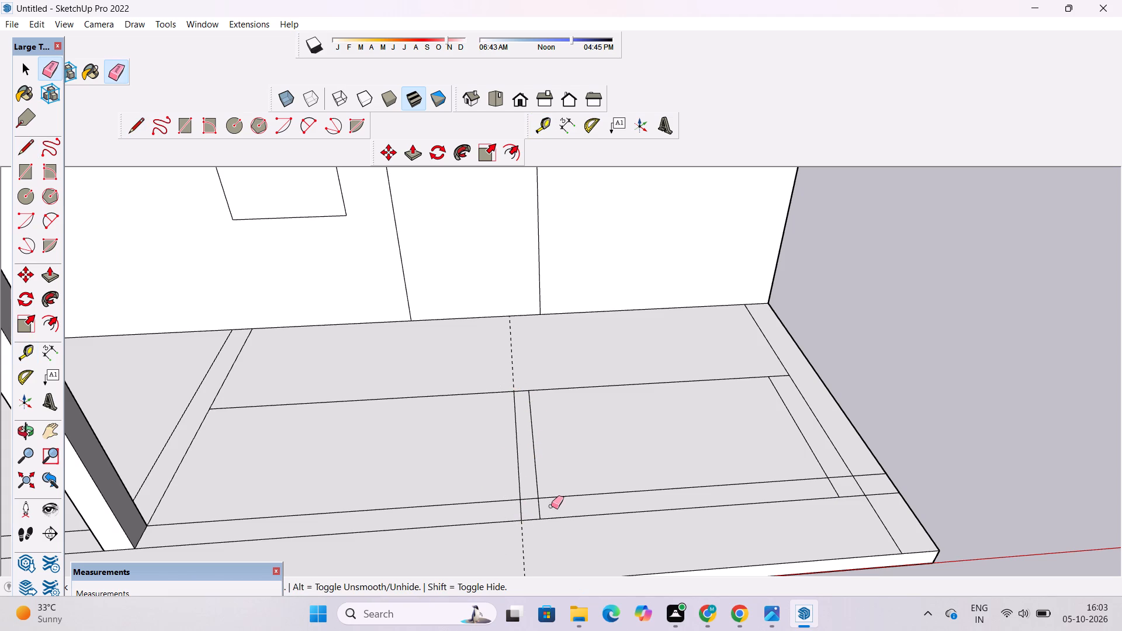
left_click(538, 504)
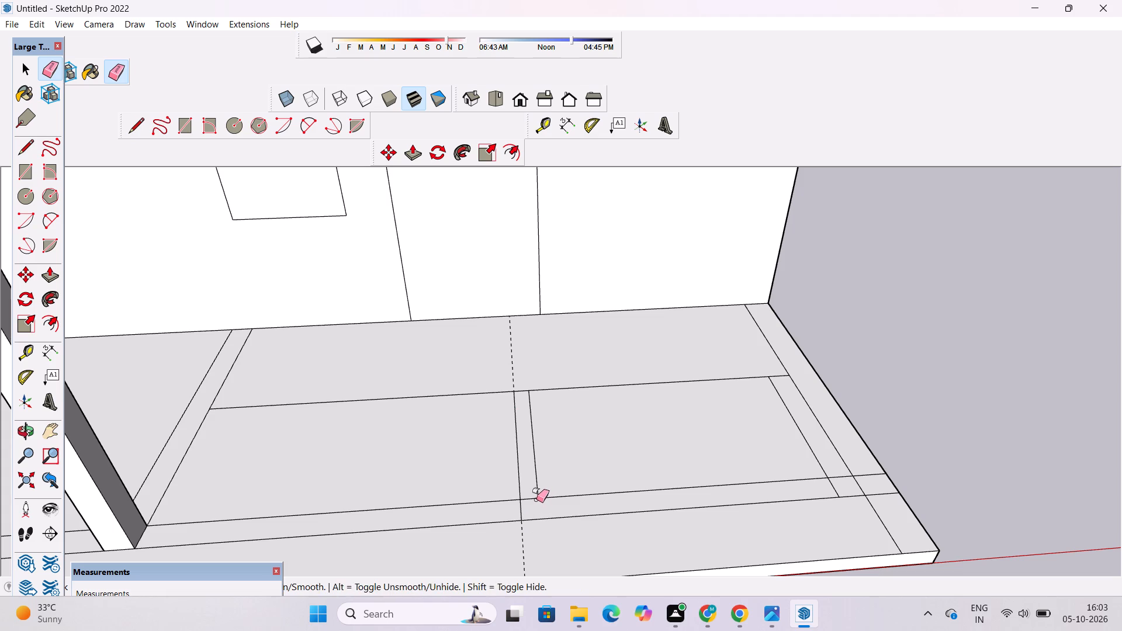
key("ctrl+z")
Push/Pull the small rectangle between the two middle lines in the front wall strip up 10' as a pillar.
key("space")
left_click(529, 505)
key("p")
left_click(529, 505)
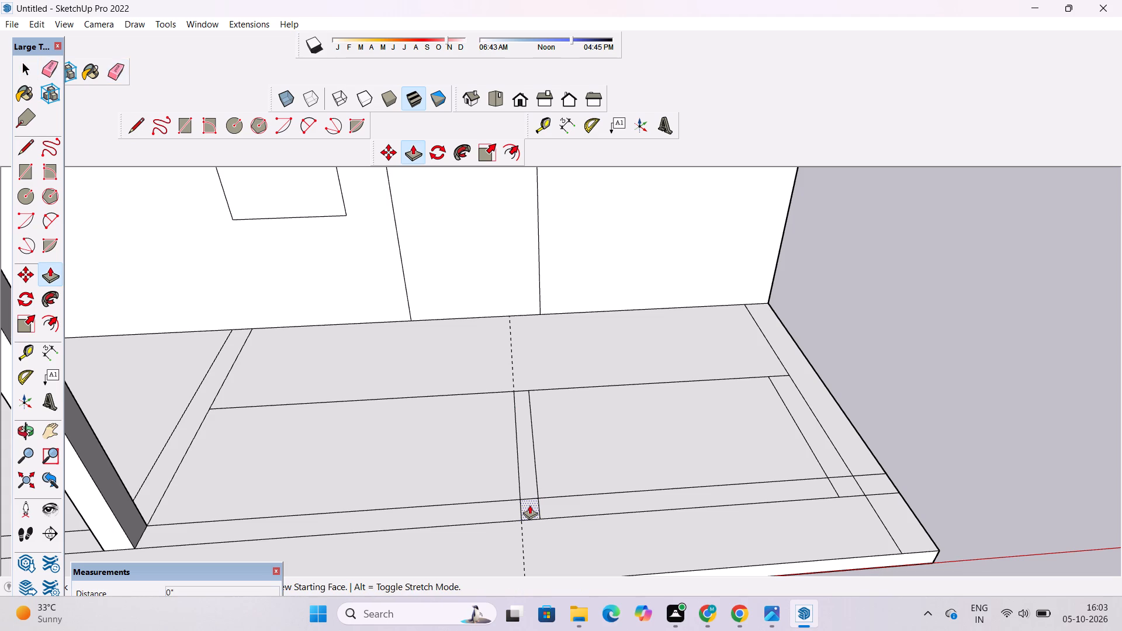
scroll(528, 478, "down", 5)
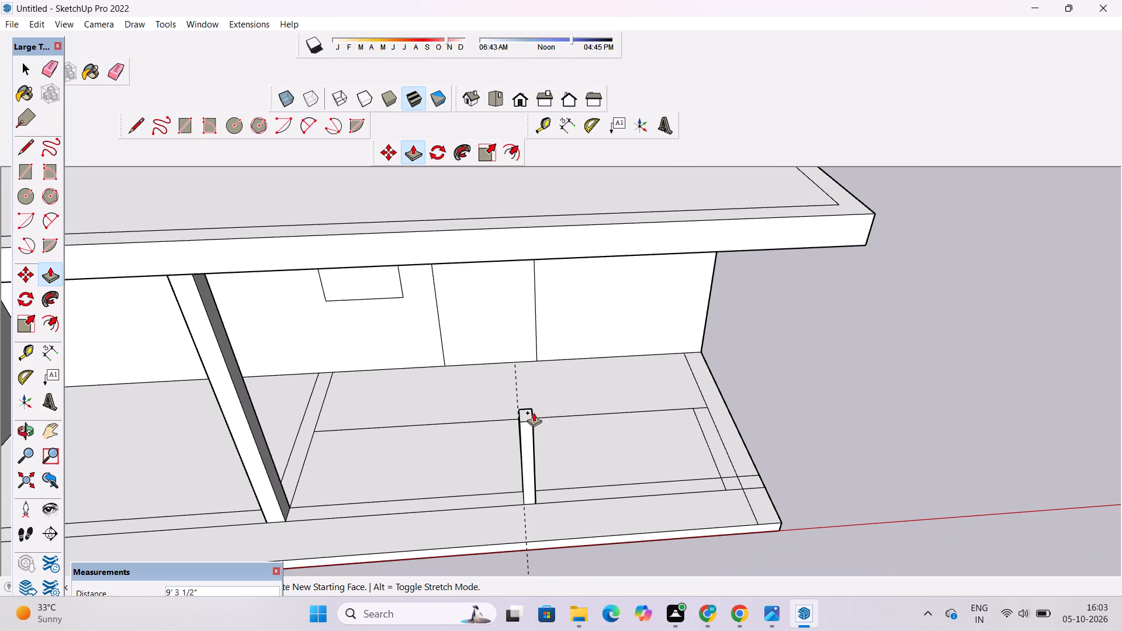
type("10'")
key("Return")
Examine the new pillar's height against the roof slab from the front, the open end and above.
key("o")
scroll(526, 421, "down", 4)
left_click_drag(530, 476, 538, 380)
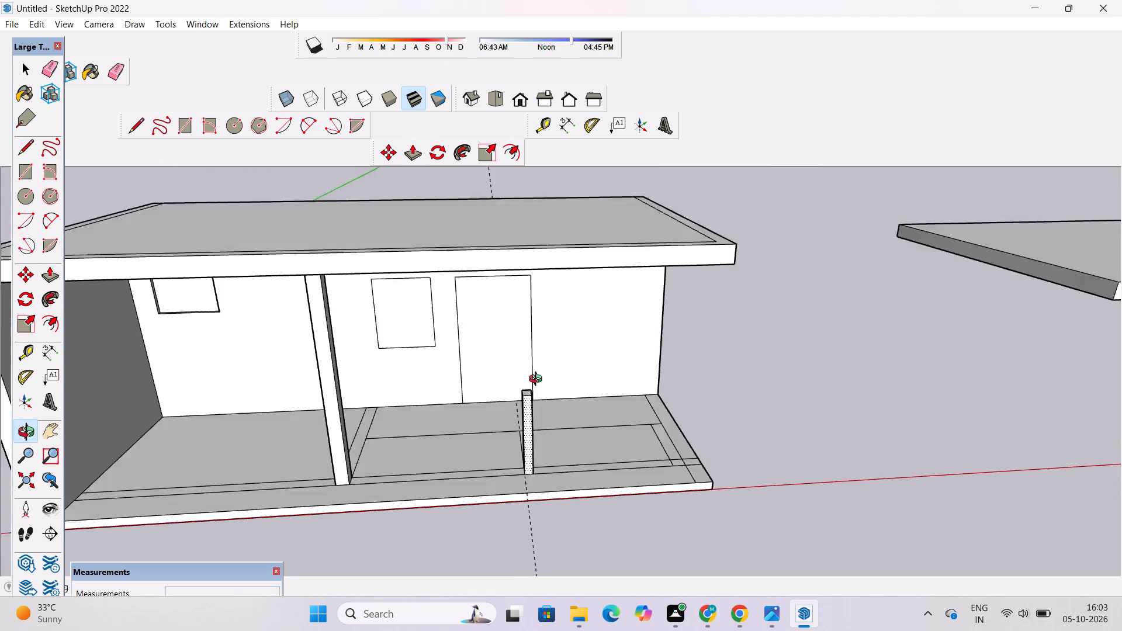
left_click_drag(538, 380, 556, 287)
scroll(576, 341, "up", 3)
left_click_drag(695, 362, 528, 469)
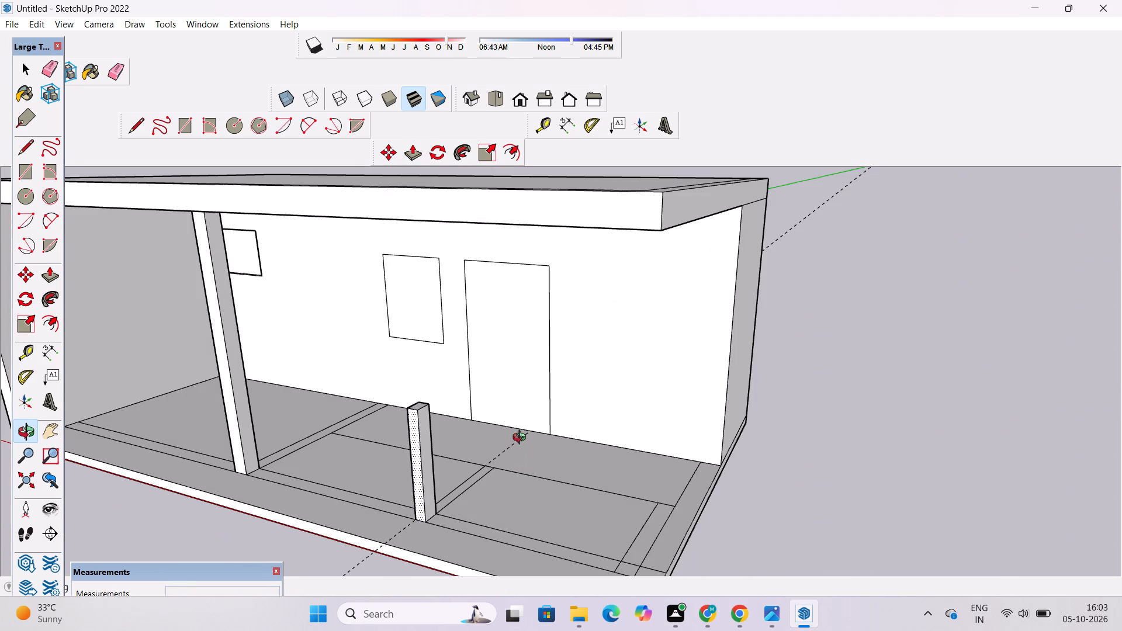
scroll(520, 434, "down", 3)
left_click_drag(517, 443, 531, 508)
scroll(462, 497, "up", 2)
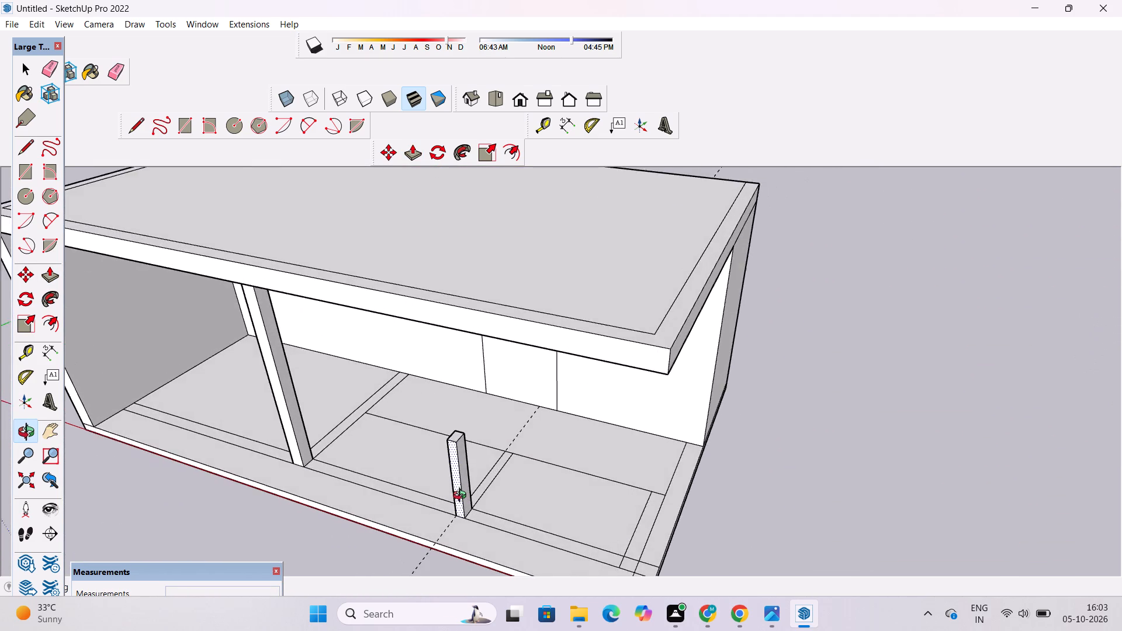
left_click_drag(463, 505, 635, 528)
left_click_drag(635, 528, 625, 489, "shift")
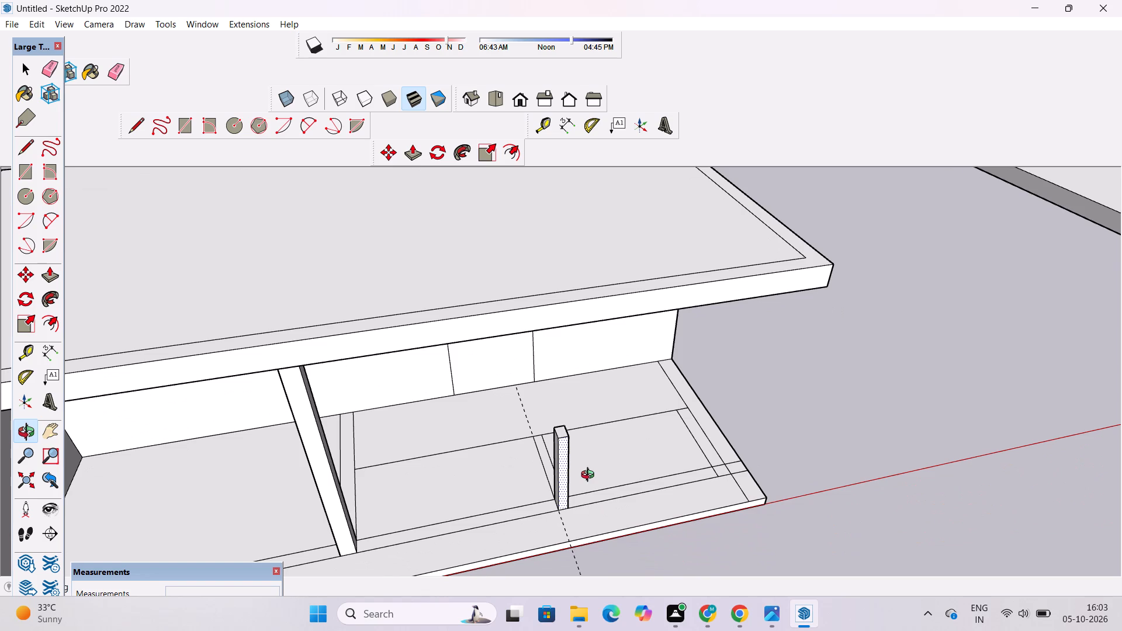
left_click_drag(628, 452, 591, 369)
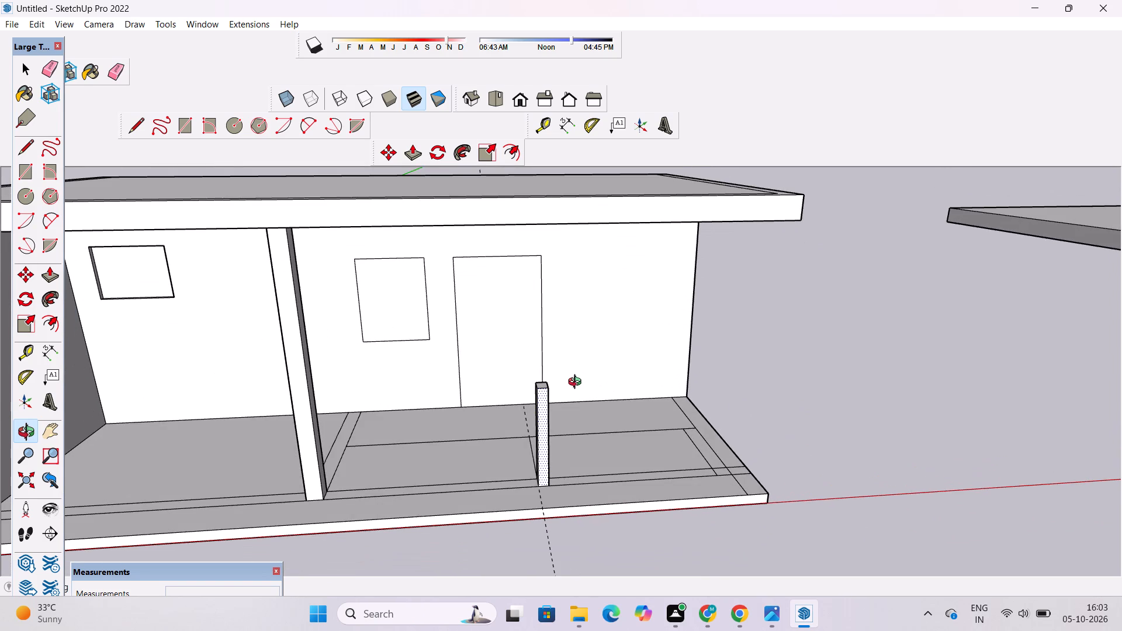
scroll(577, 383, "down", 2)
left_click_drag(590, 375, 587, 459)
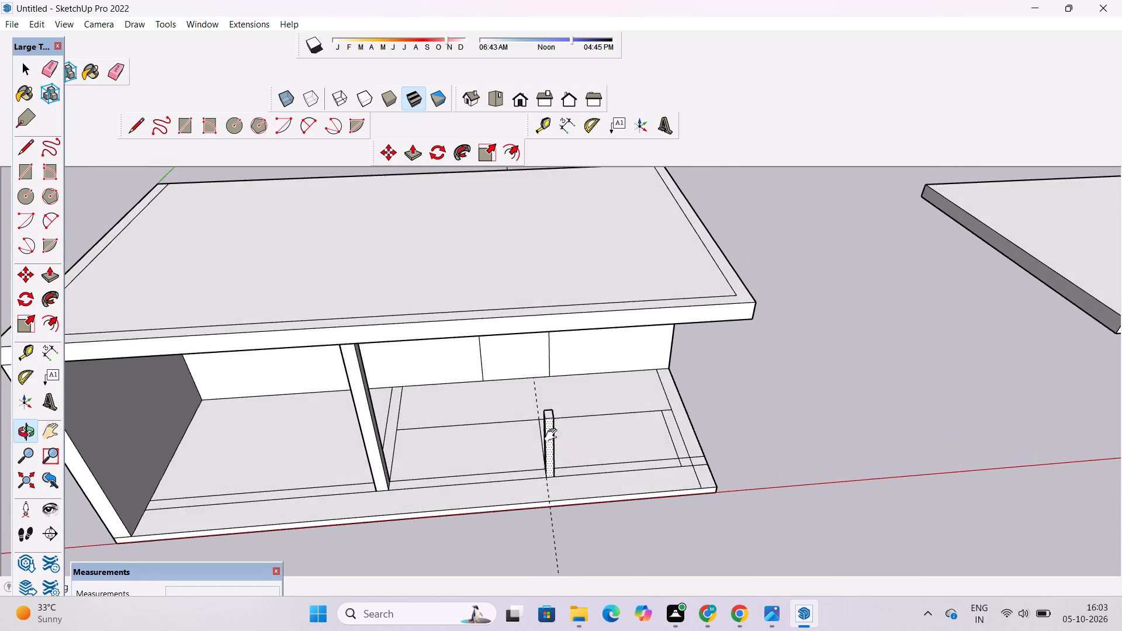
left_click_drag(553, 435, 615, 417, "shift")
left_click_drag(615, 417, 600, 439)
scroll(599, 429, "up", 1)
left_click_drag(600, 428, 586, 452, "shift")
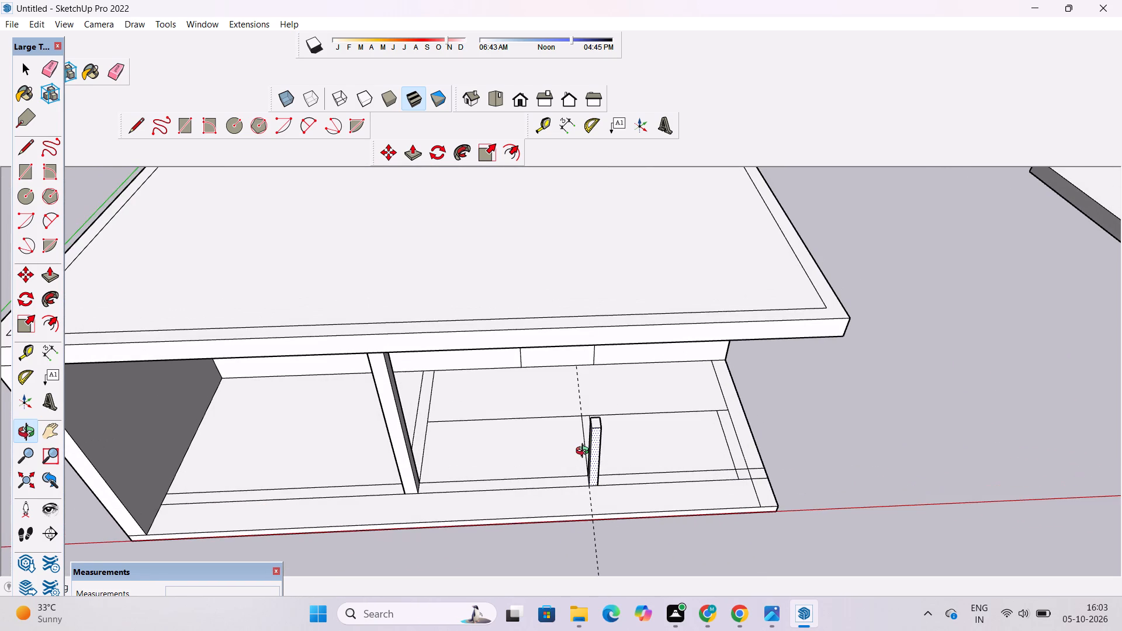
Push/Pull the pillar's top face up another 15' to meet the roof slab.
key("p")
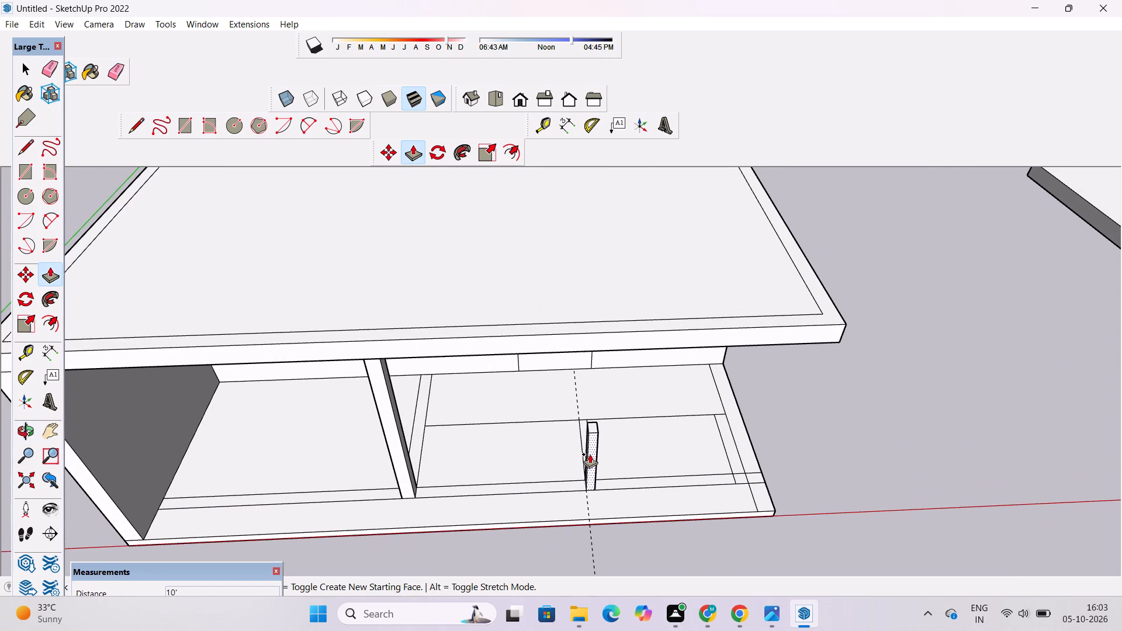
scroll(608, 429, "down", 1)
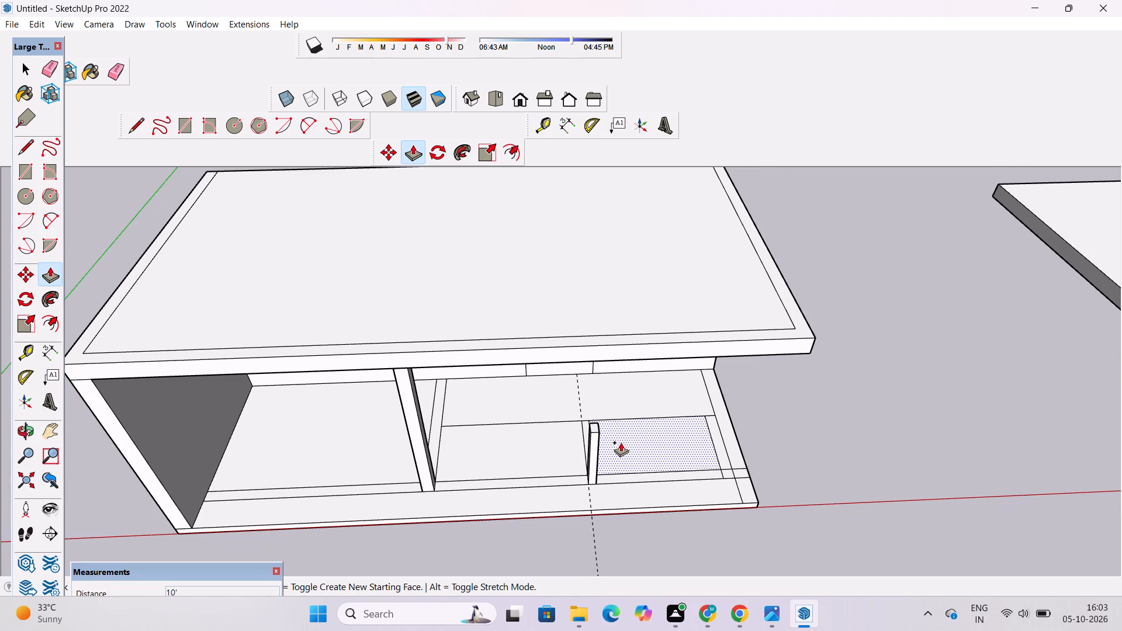
scroll(621, 443, "down", 4)
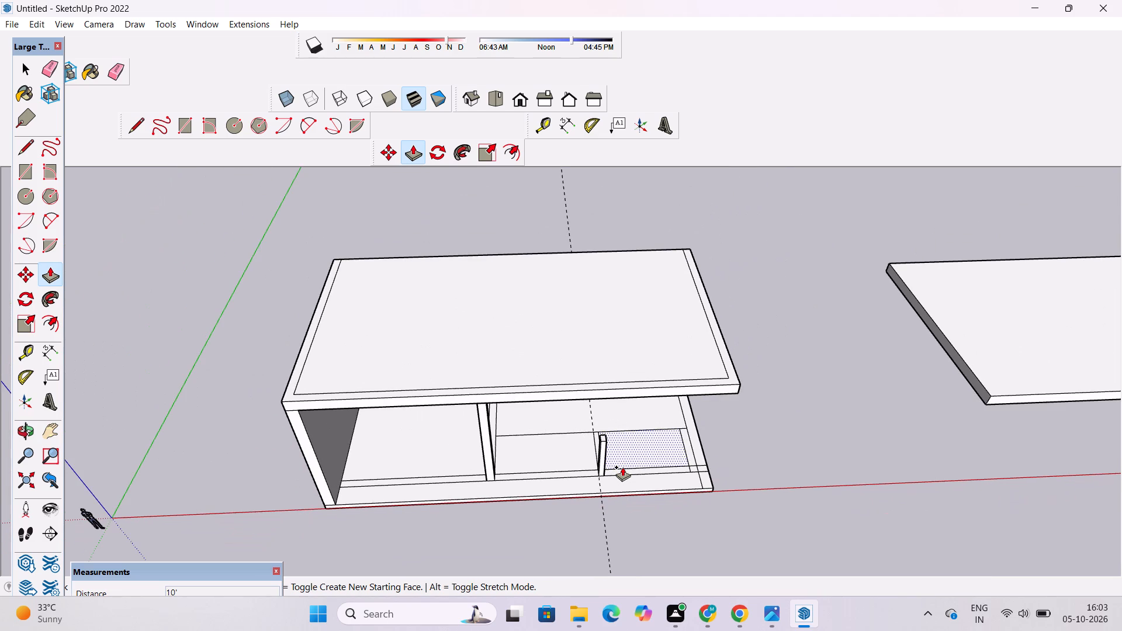
scroll(622, 467, "up", 2)
scroll(594, 427, "up", 3)
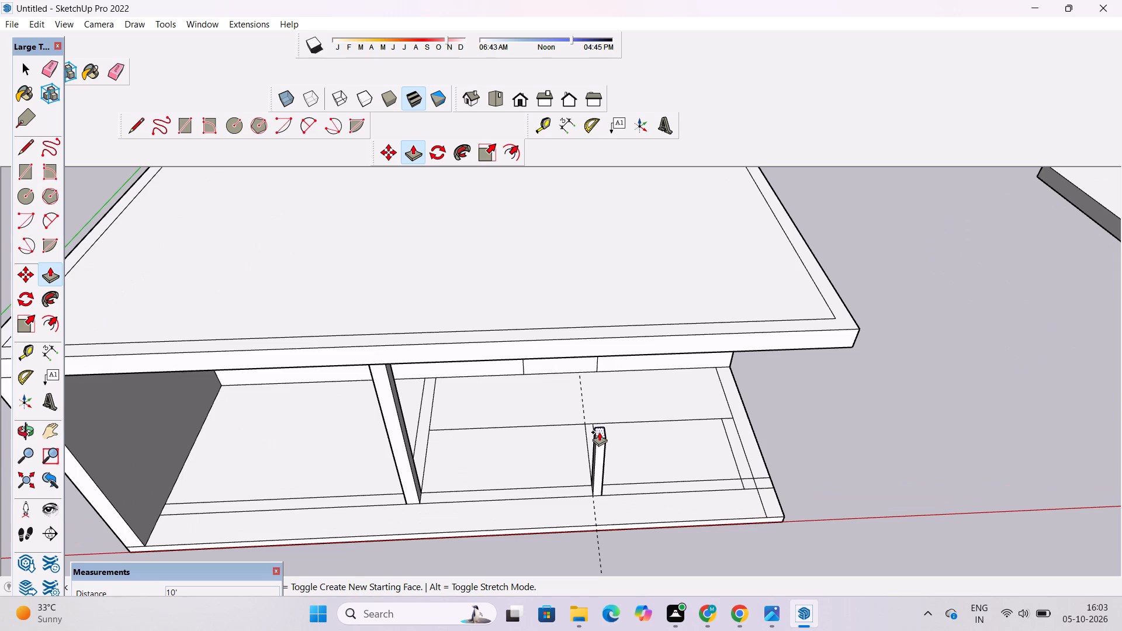
left_click(599, 432)
scroll(599, 432, "down", 4)
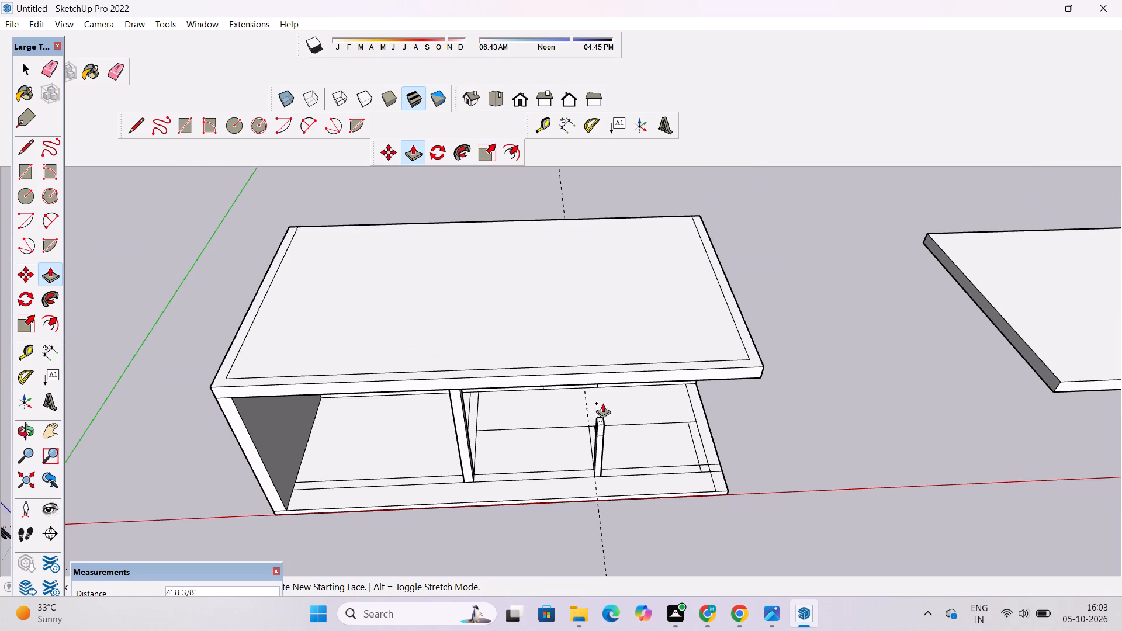
scroll(604, 382, "up", 3)
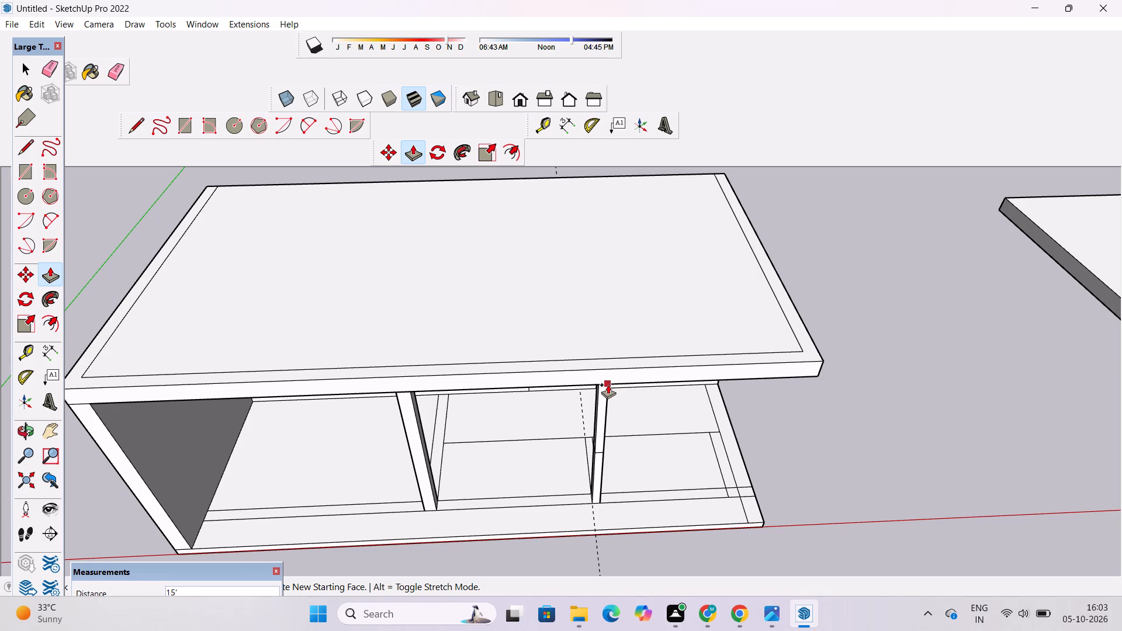
left_click(608, 384)
Erase the horizontal joint edges midway up the pillar's front and partition-side faces.
key("o")
left_click_drag(614, 513, 618, 463)
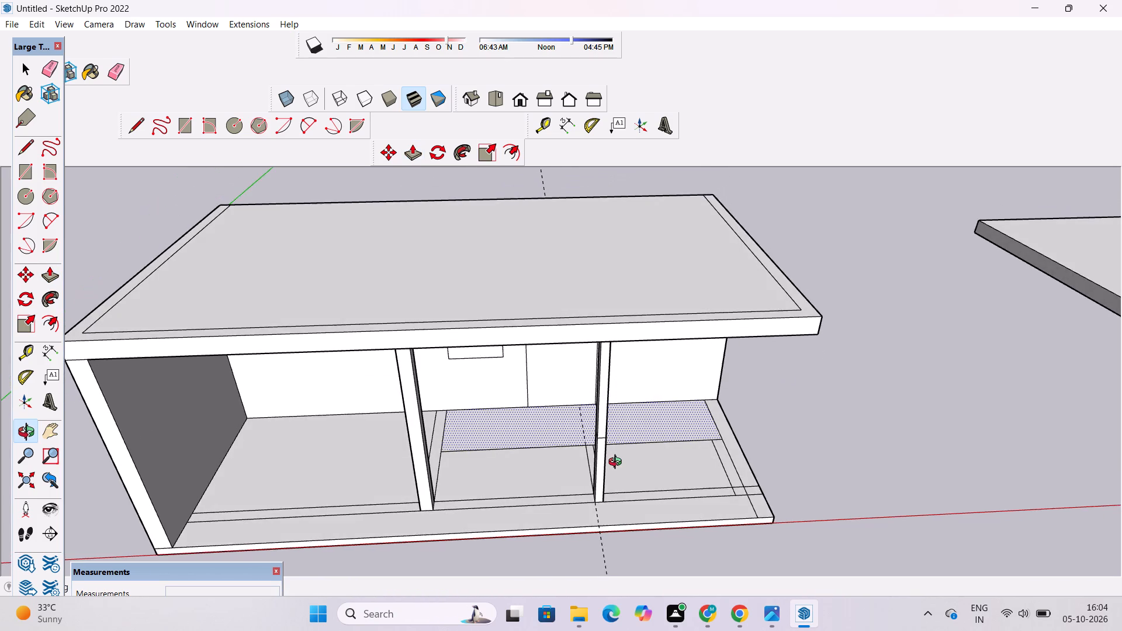
scroll(618, 457, "down", 2)
scroll(619, 457, "up", 2)
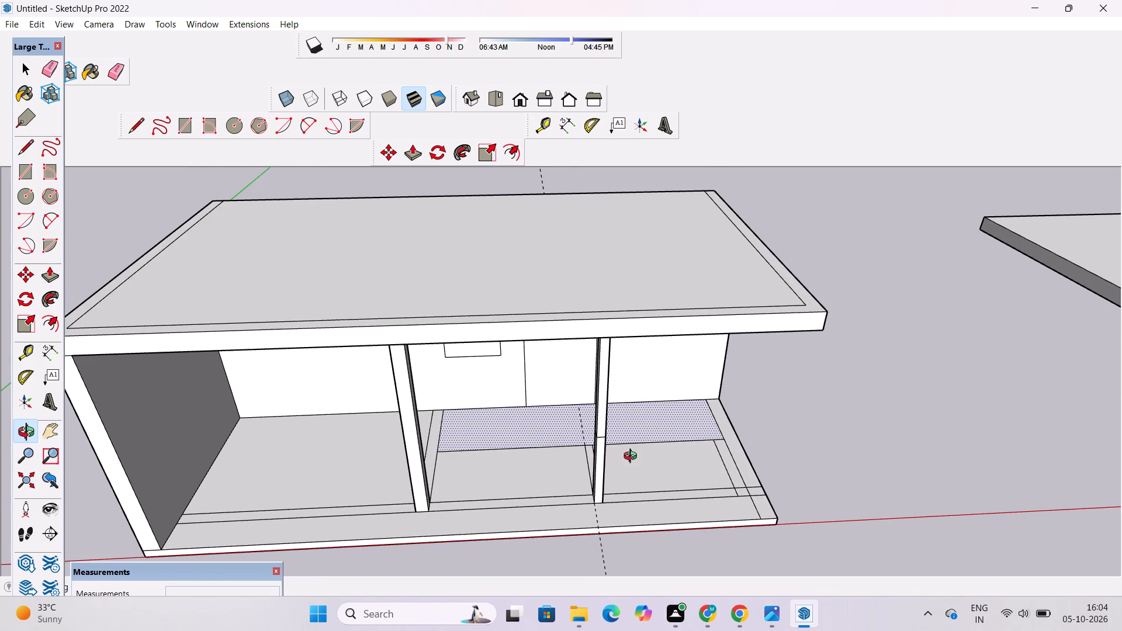
left_click_drag(633, 457, 639, 488, "shift")
left_click_drag(638, 504, 638, 481)
scroll(644, 453, "down", 1)
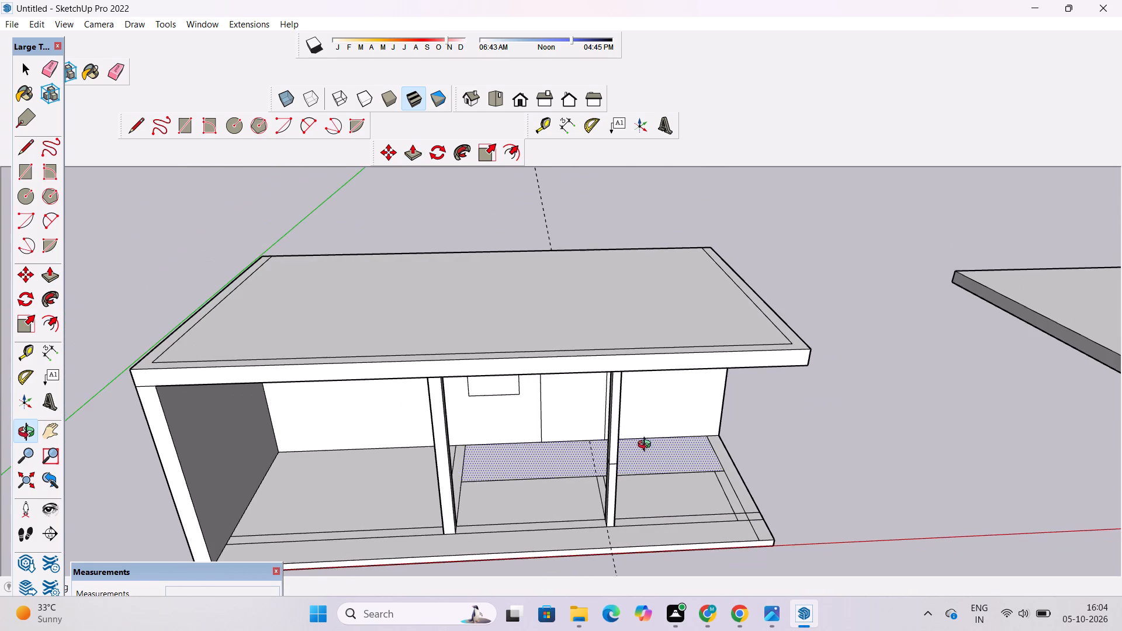
left_click_drag(650, 443, 636, 487, "shift")
left_click_drag(620, 514, 499, 443)
left_click_drag(551, 549, 569, 470)
scroll(520, 453, "up", 8)
left_click_drag(521, 464, 719, 506)
left_click_drag(821, 490, 593, 396, "shift")
left_click_drag(617, 423, 643, 450)
key("e")
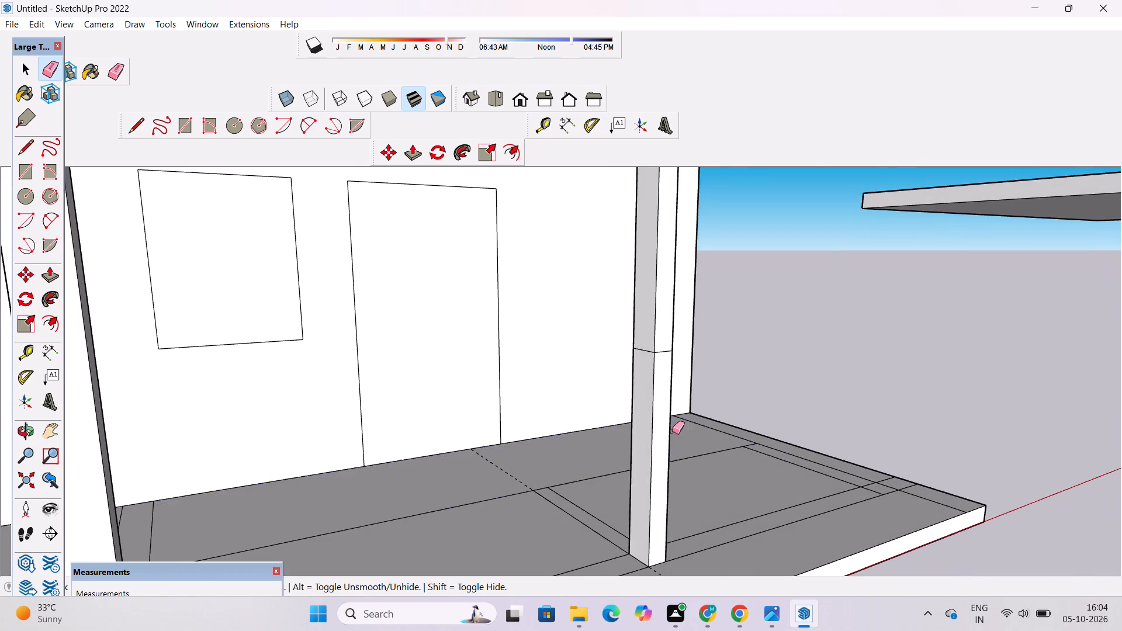
scroll(663, 400, "up", 4)
left_click_drag(656, 311, 660, 334)
left_click_drag(639, 312, 636, 323)
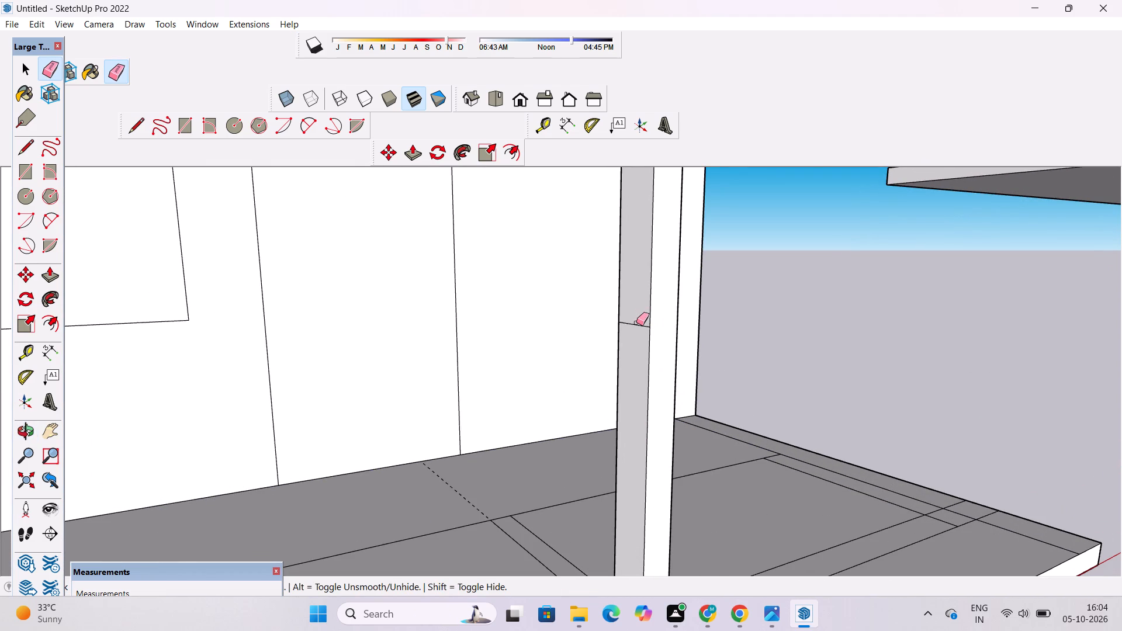
left_click_drag(636, 323, 635, 330)
Erase the remaining horizontal joint edges on the pillar's open-end and rear faces.
key("o")
left_click_drag(812, 350, 541, 368)
scroll(541, 368, "down", 5)
left_click_drag(615, 377, 527, 388)
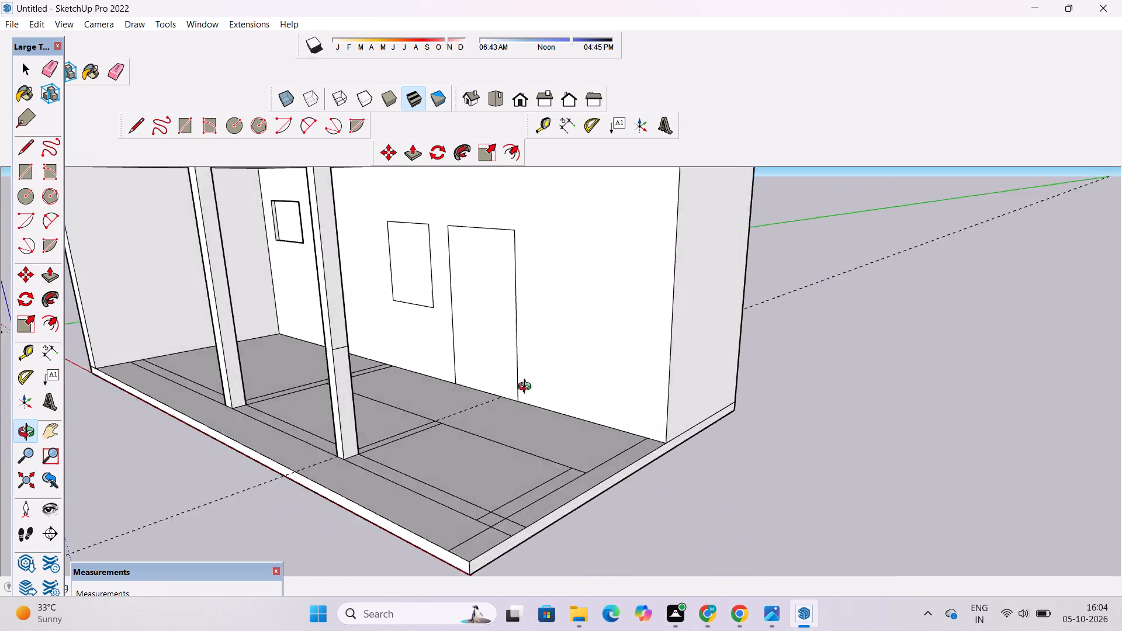
left_click_drag(527, 388, 500, 389)
left_click_drag(393, 399, 562, 464, "shift")
left_click_drag(562, 463, 362, 460)
scroll(413, 372, "up", 9)
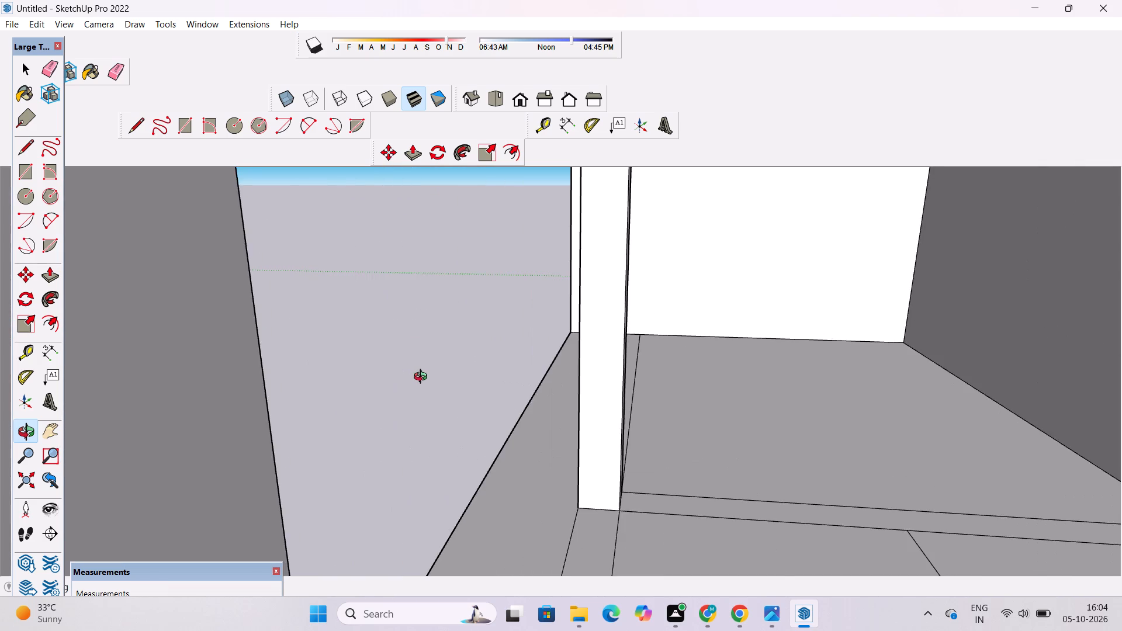
scroll(425, 377, "down", 4)
left_click_drag(417, 408, 483, 380, "shift")
left_click_drag(480, 389, 423, 397)
scroll(404, 397, "up", 2)
key("e")
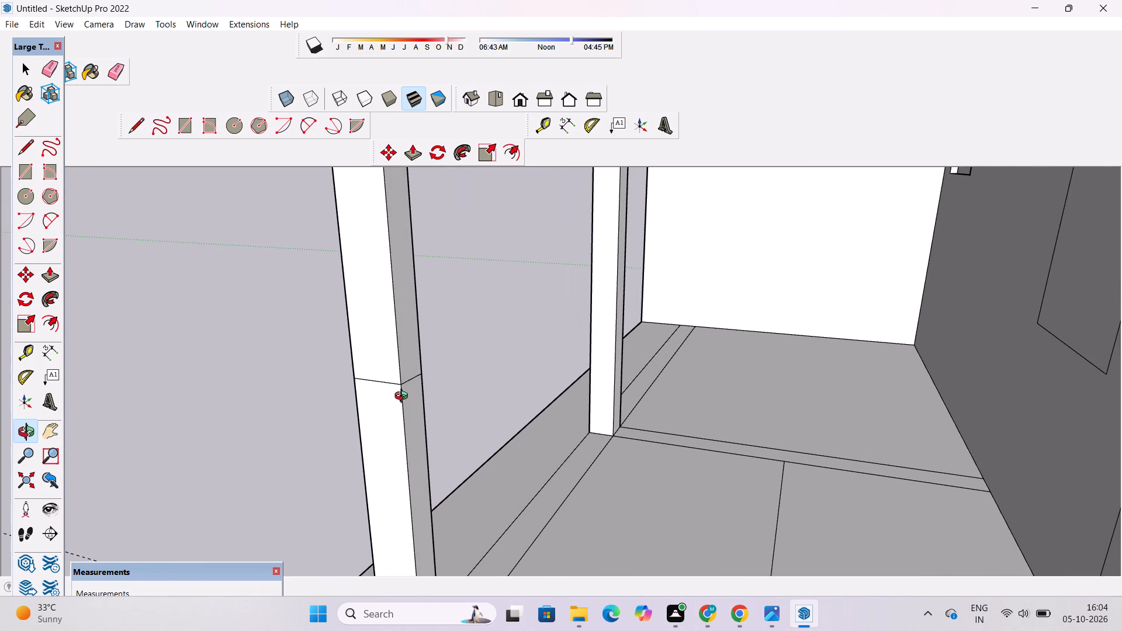
left_click_drag(404, 371, 408, 386)
left_click_drag(385, 361, 387, 403)
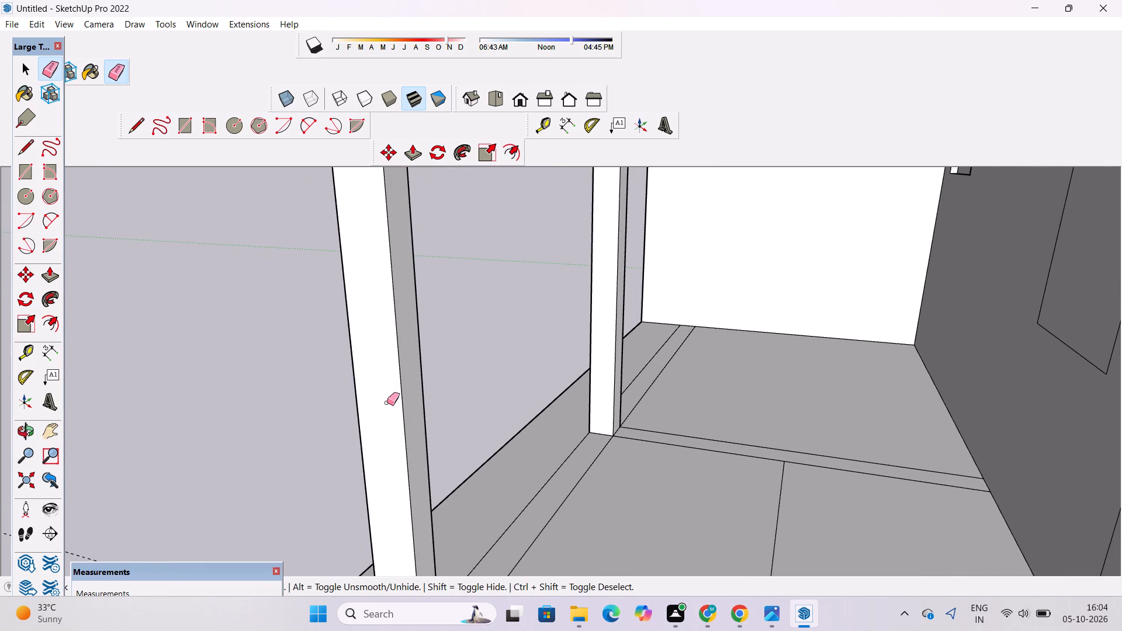
Examine the ground floor's front with the full-height pillar.
key("o")
scroll(389, 402, "down", 5)
left_click_drag(296, 431, 540, 430)
scroll(556, 417, "down", 4)
left_click_drag(511, 431, 582, 433)
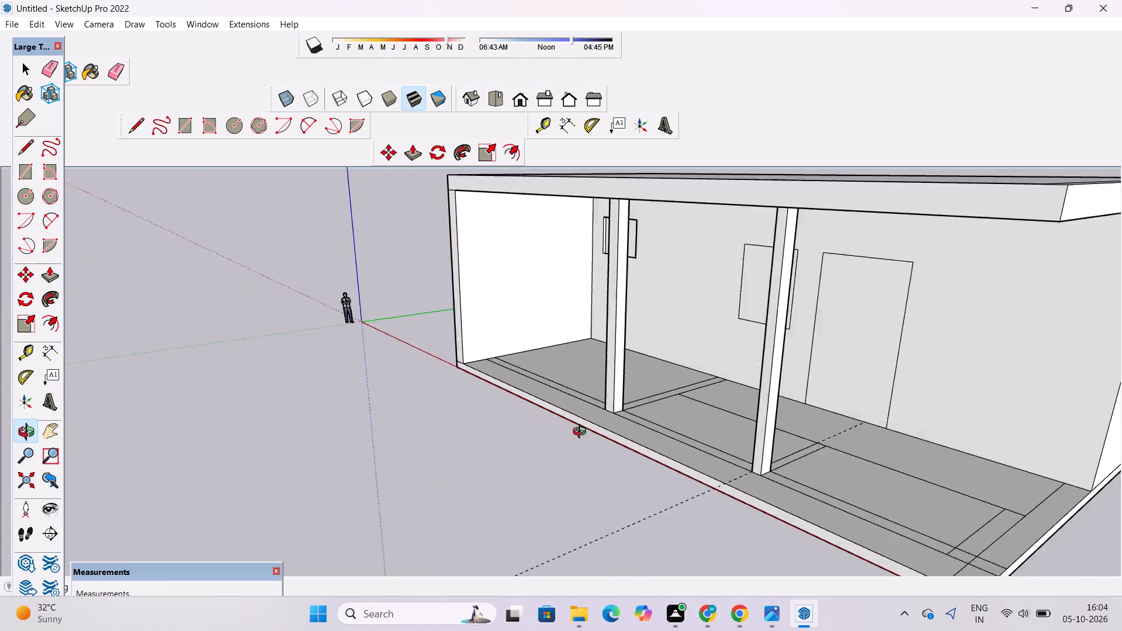
left_click_drag(582, 433, 754, 462)
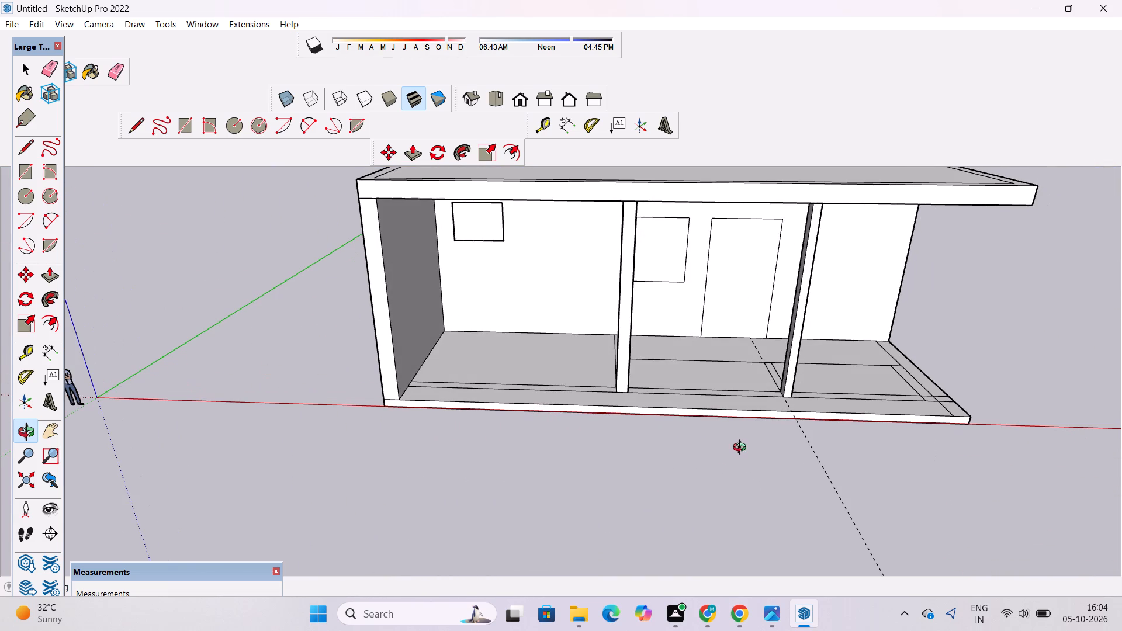
Place a guide parallel to the open end bay's rear floor line, offset 1' toward the back wall.
scroll(743, 405, "up", 3)
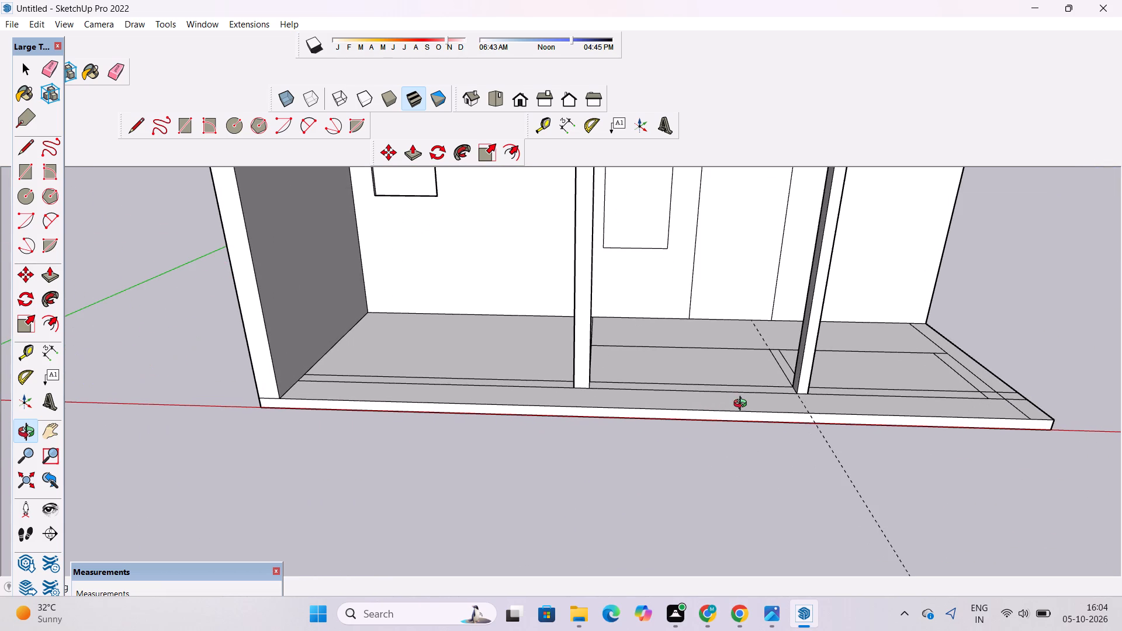
left_click_drag(743, 397, 802, 484)
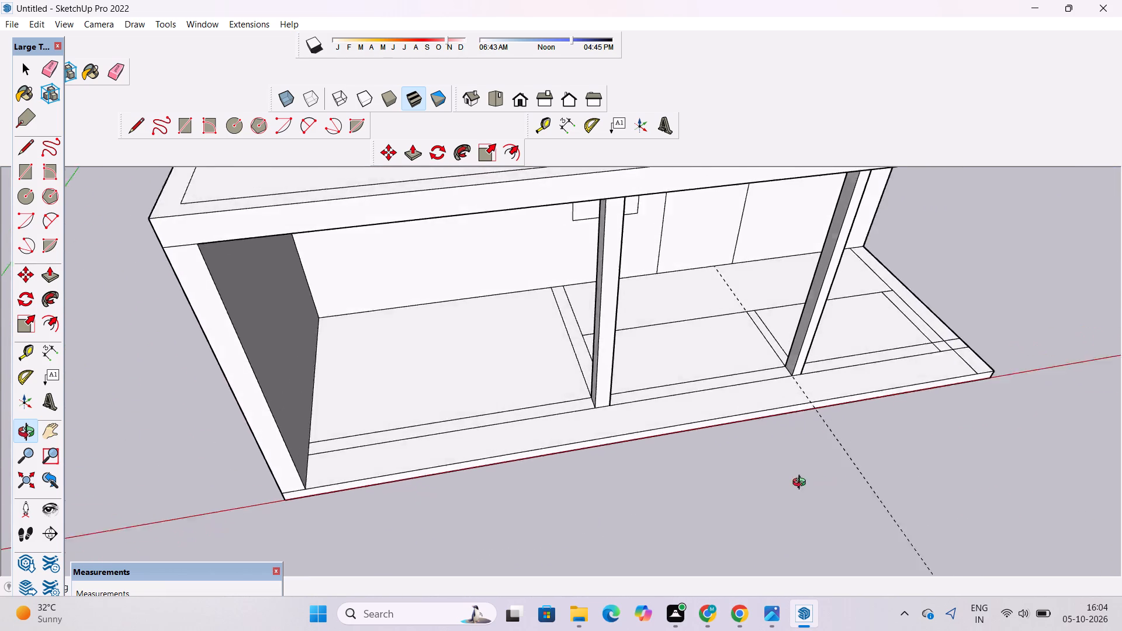
left_click_drag(802, 484, 699, 477)
scroll(721, 442, "down", 4)
left_click_drag(754, 415, 667, 417)
left_click_drag(667, 418, 680, 431)
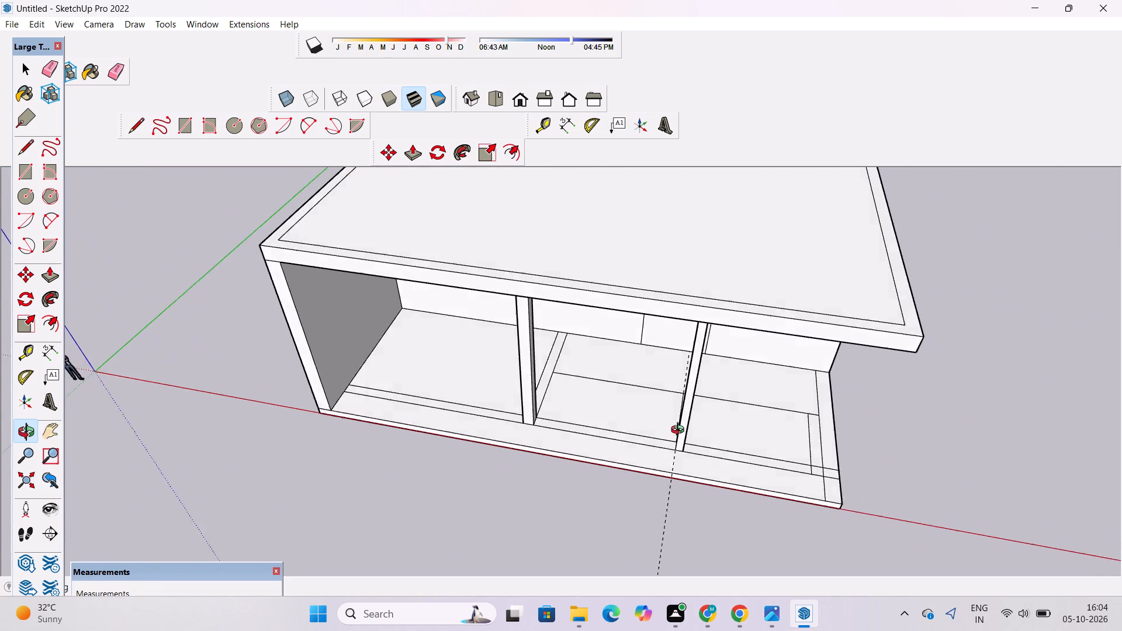
left_click_drag(680, 431, 736, 450)
scroll(751, 386, "up", 3)
left_click_drag(745, 374, 669, 419, "shift")
left_click_drag(666, 419, 651, 424)
scroll(621, 414, "up", 5)
left_click_drag(620, 414, 555, 410, "shift")
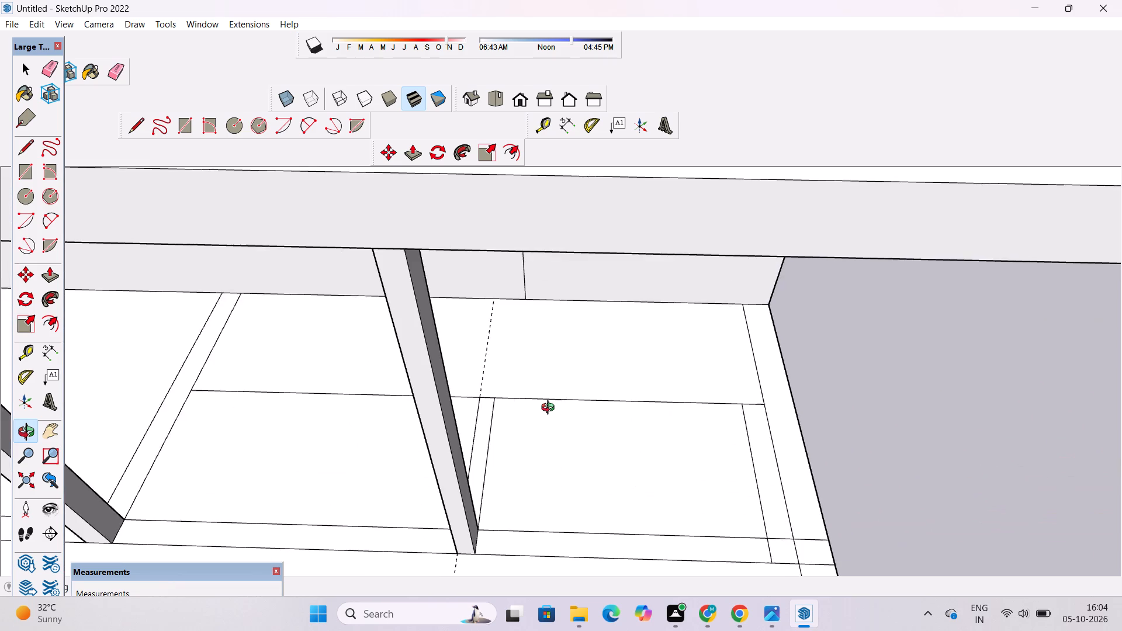
left_click_drag(550, 409, 551, 423)
key("t")
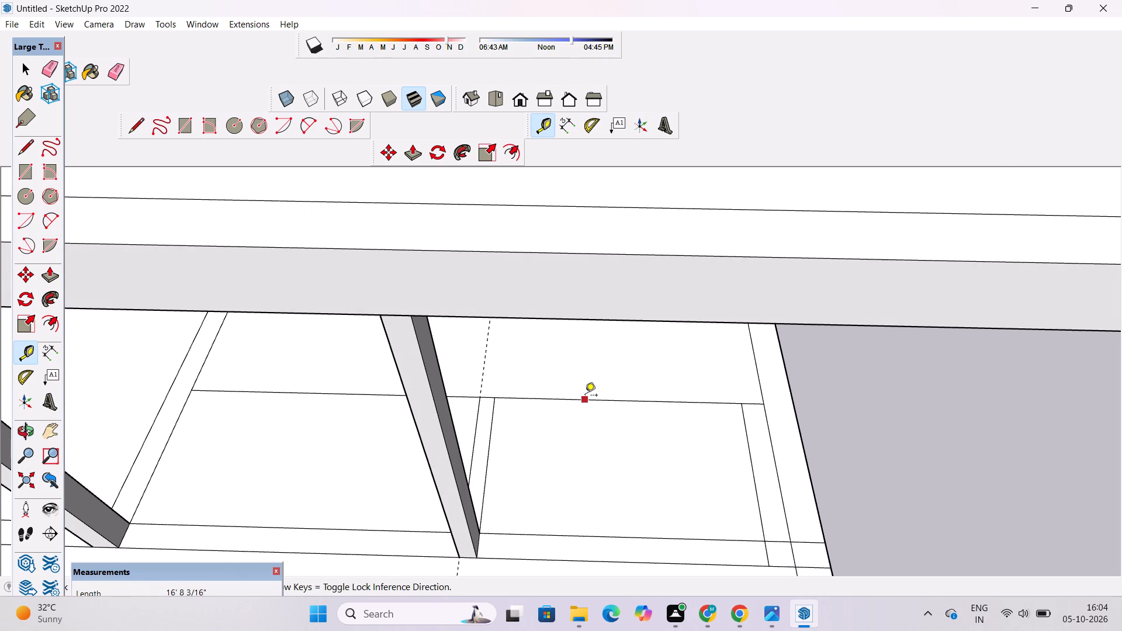
left_click(585, 399)
key("1")
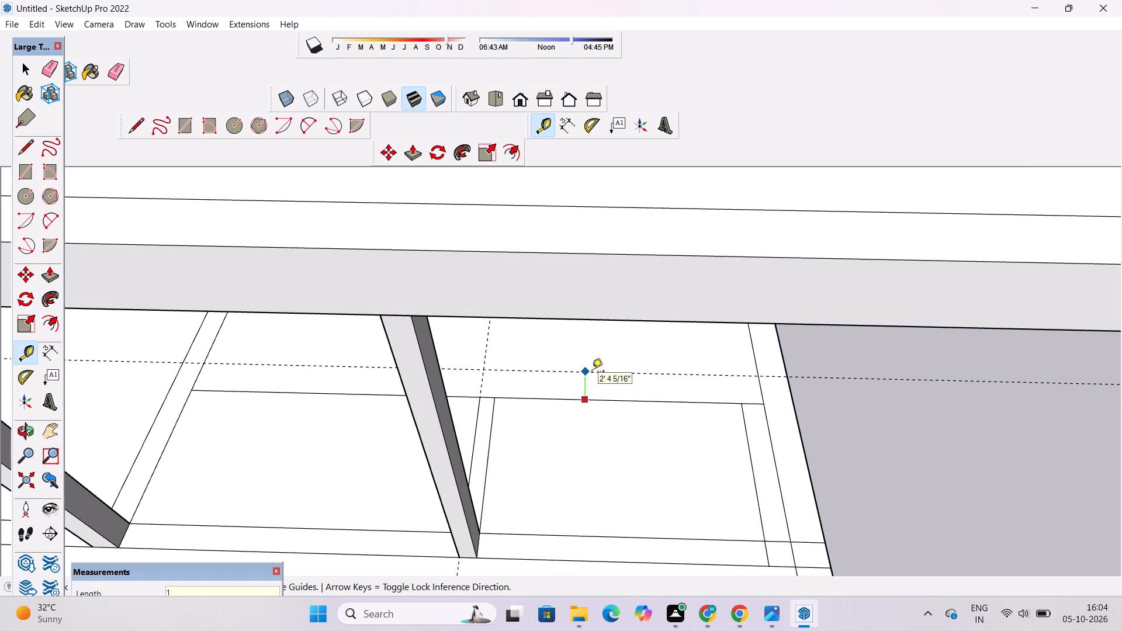
key("apostrophe")
key("Return")
Draw a floor line along the guide to the end strip, plus a short line joining it back to the existing floor line.
key("l")
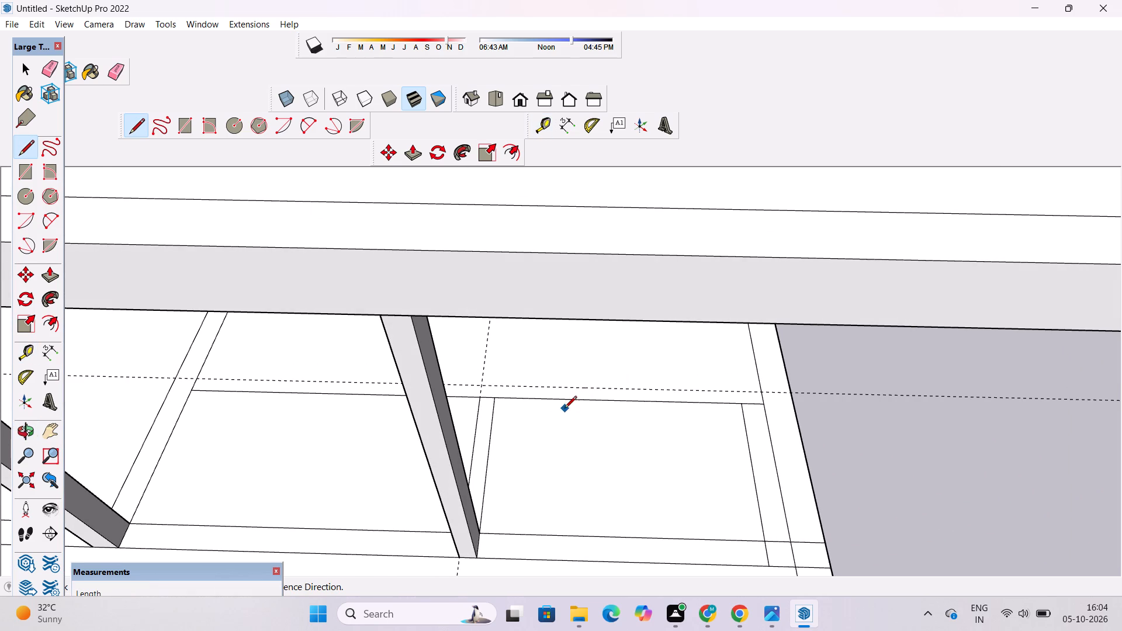
left_click(482, 386)
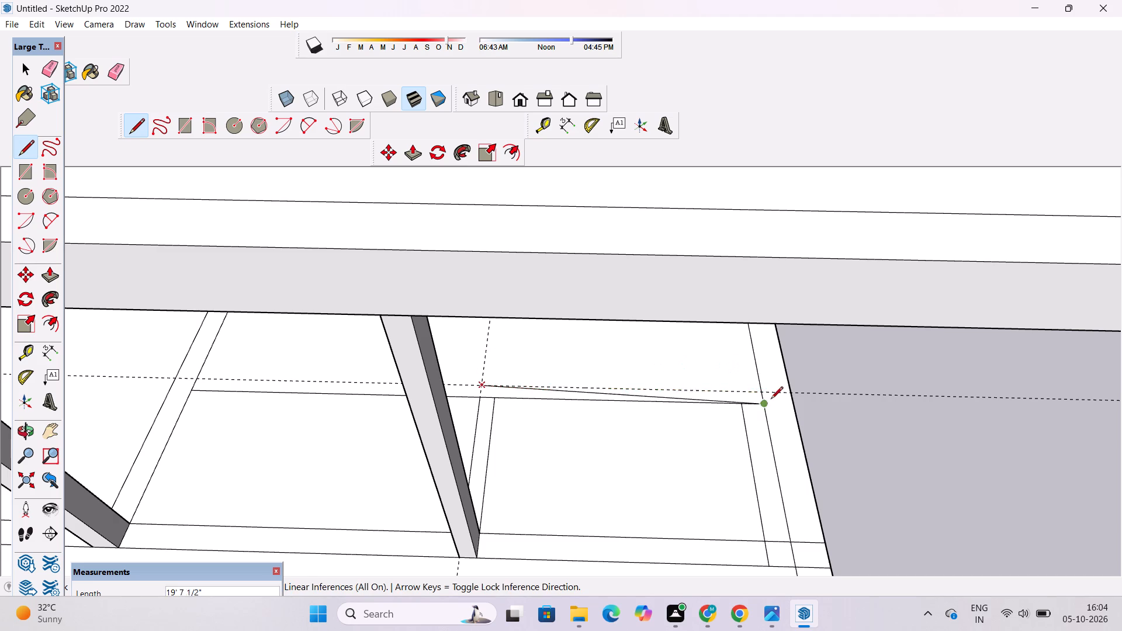
left_click(761, 393)
key("space")
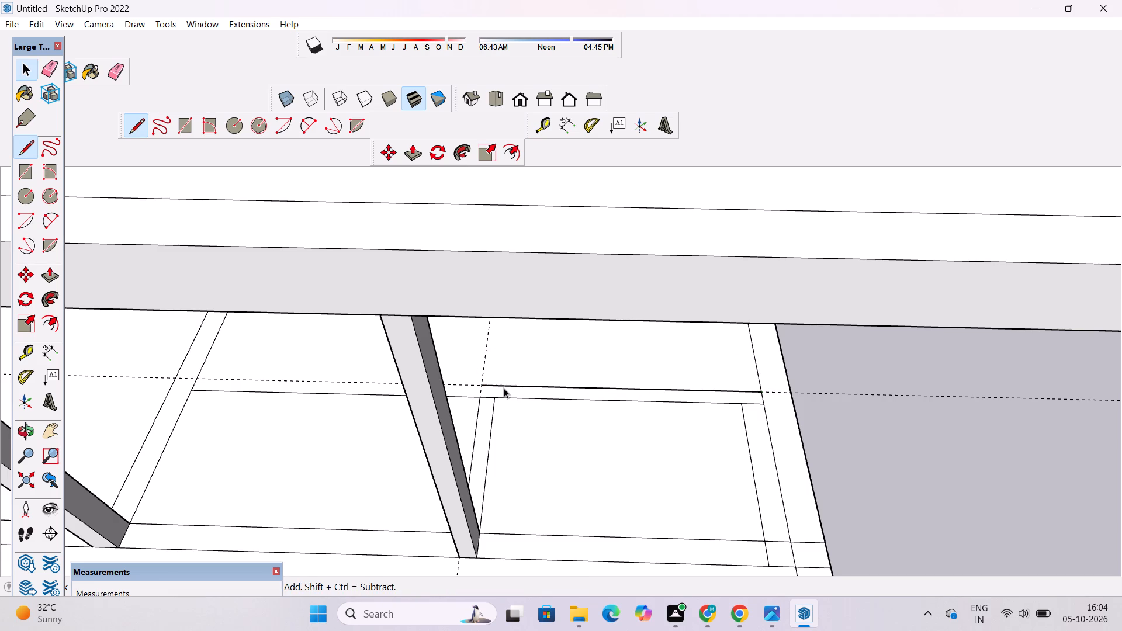
key("l")
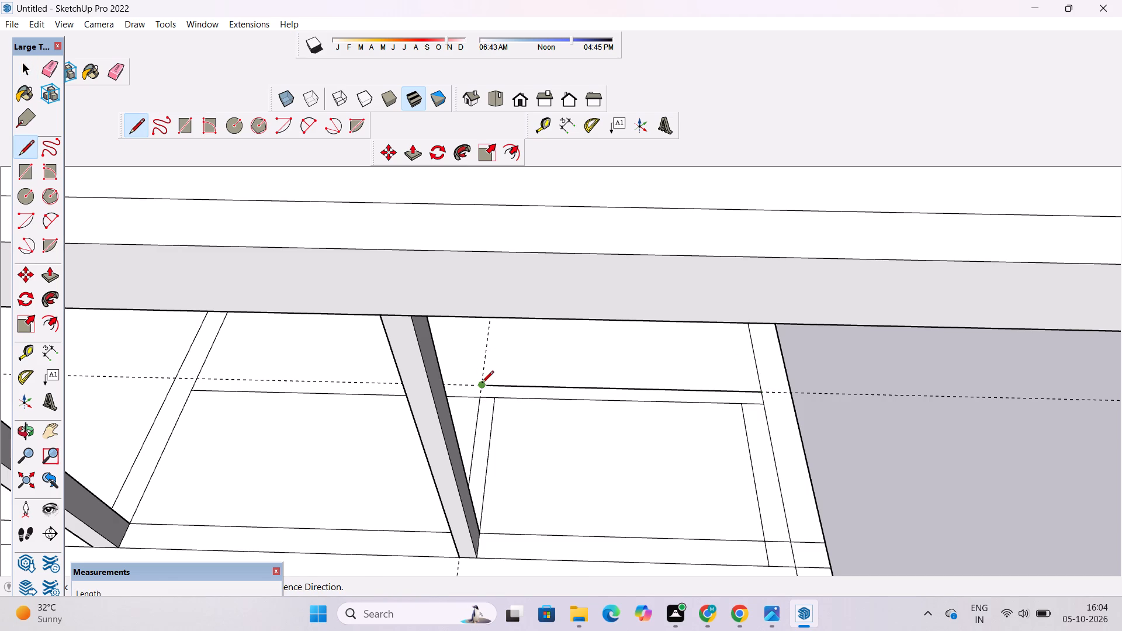
left_click(482, 384)
left_click(481, 401)
Erase the two dashed construction guides crossing the new floor strip.
key("space")
type("e")
left_click_drag(363, 367, 363, 387)
left_click(486, 351)
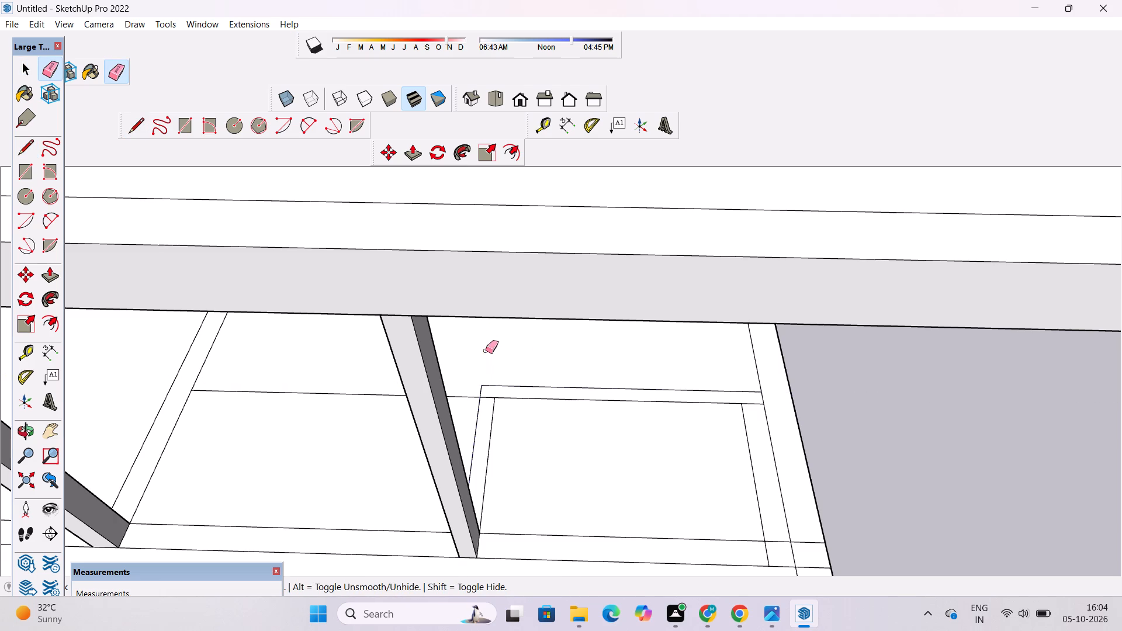
Draw a 1' line across the new floor strip at its partition-side corner, closing a small square behind the front pillar.
type("lo")
scroll(530, 441, "down", 5)
left_click_drag(486, 489, 518, 489)
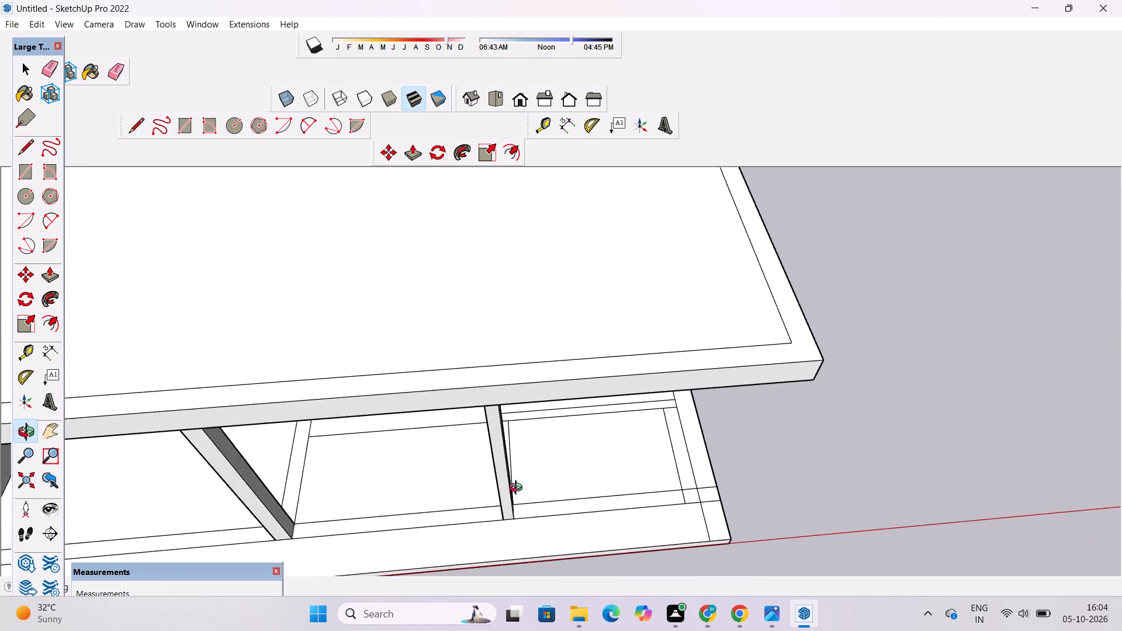
left_click_drag(518, 489, 642, 421)
scroll(594, 436, "up", 1)
left_click_drag(605, 477, 560, 432)
left_click_drag(574, 436, 583, 462, "shift")
left_click_drag(583, 471, 537, 463)
scroll(536, 469, "up", 4)
left_click_drag(555, 470, 542, 481, "shift")
left_click_drag(540, 487, 514, 463)
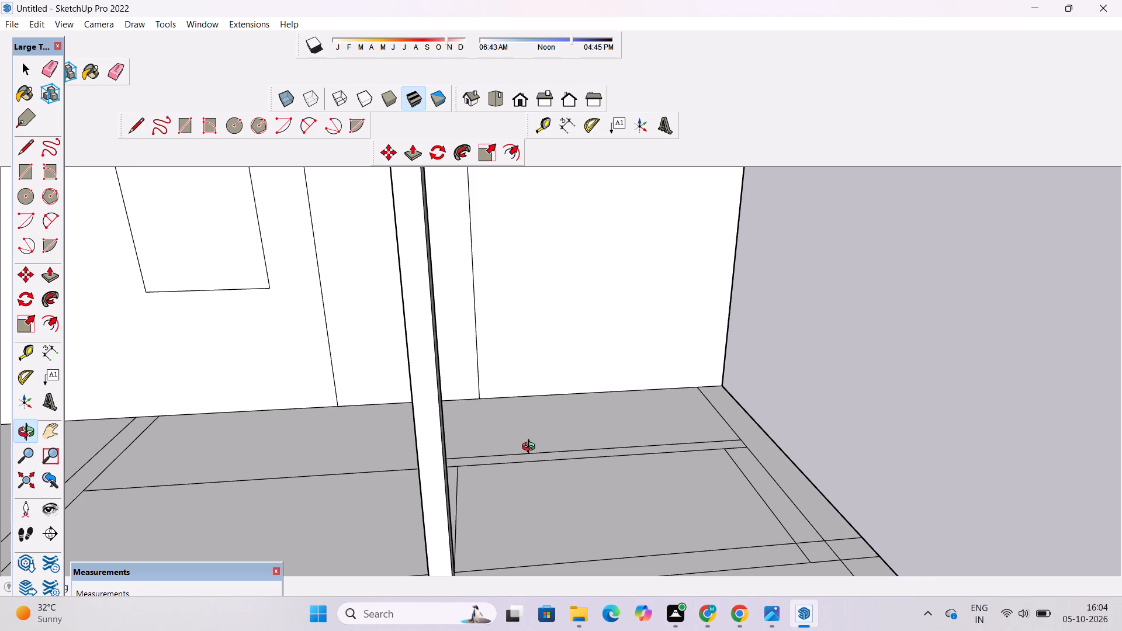
left_click_drag(532, 452, 534, 500)
left_click_drag(517, 496, 531, 435)
left_click_drag(531, 435, 511, 484)
scroll(508, 479, "down", 4)
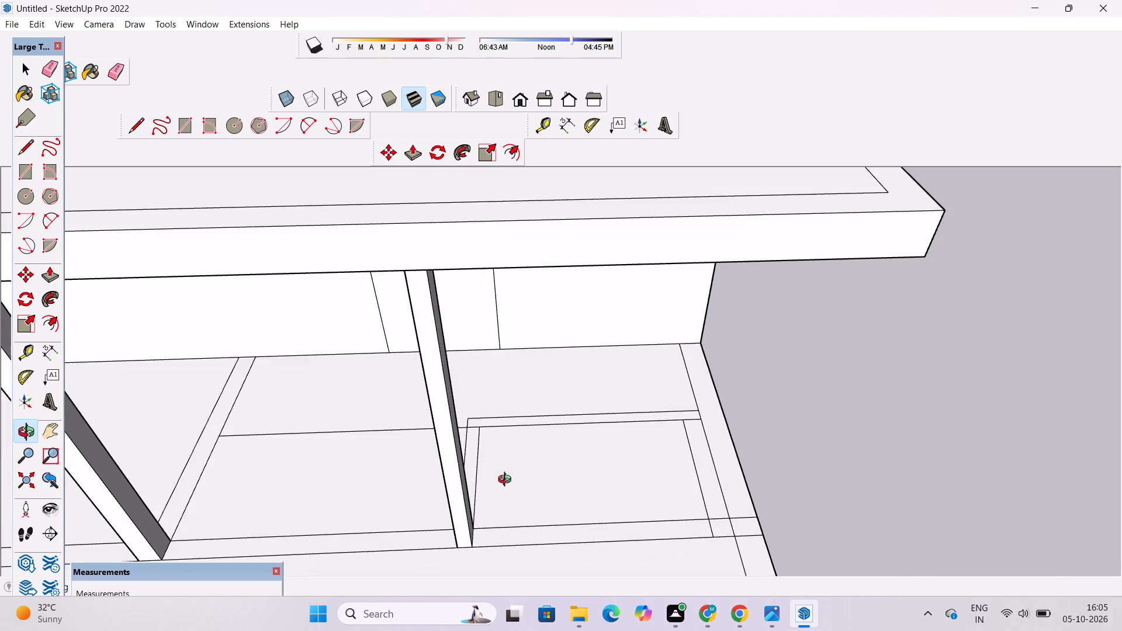
left_click_drag(505, 486, 505, 476, "shift")
left_click_drag(507, 537, 507, 549, "shift")
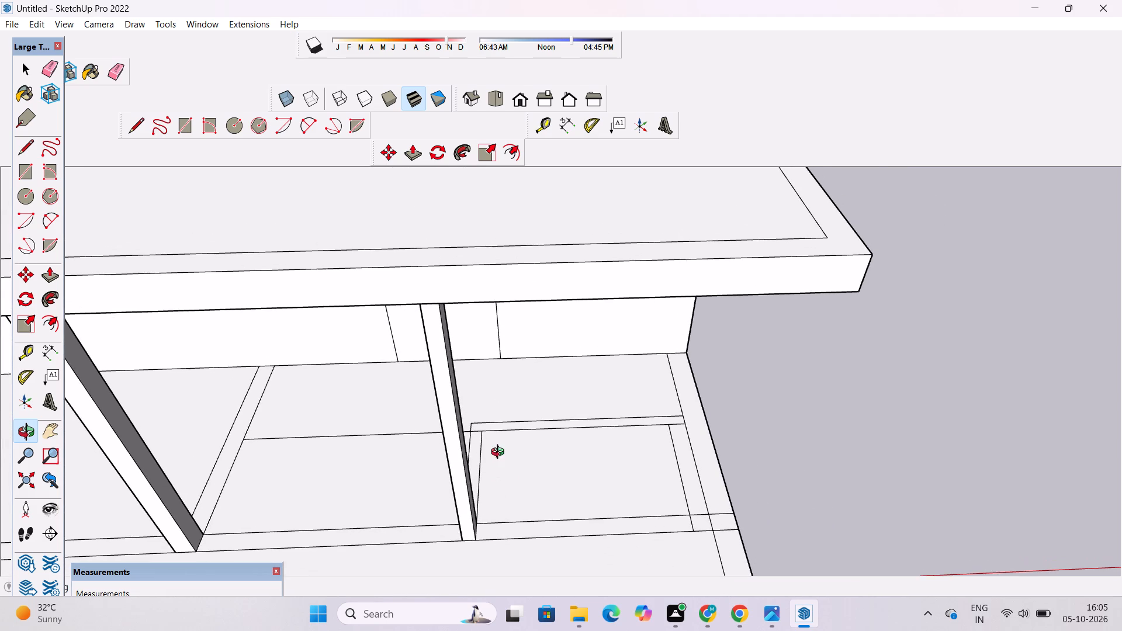
scroll(500, 449, "up", 1)
left_click_drag(506, 442, 500, 467, "shift")
key("l")
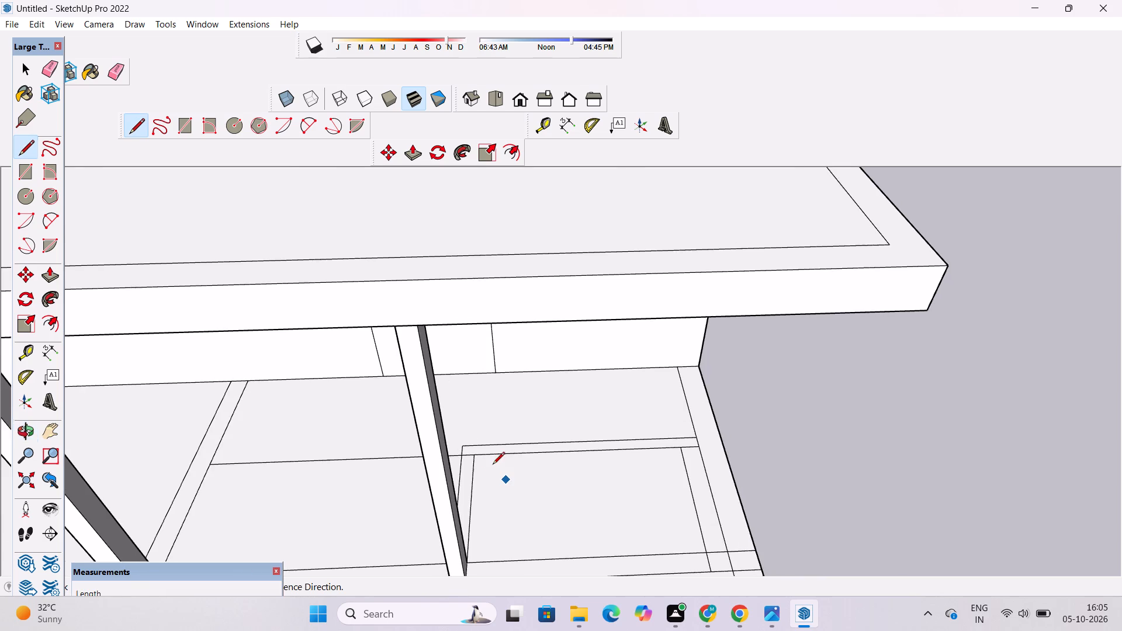
scroll(493, 465, "up", 7)
left_click(459, 449)
left_click(459, 425)
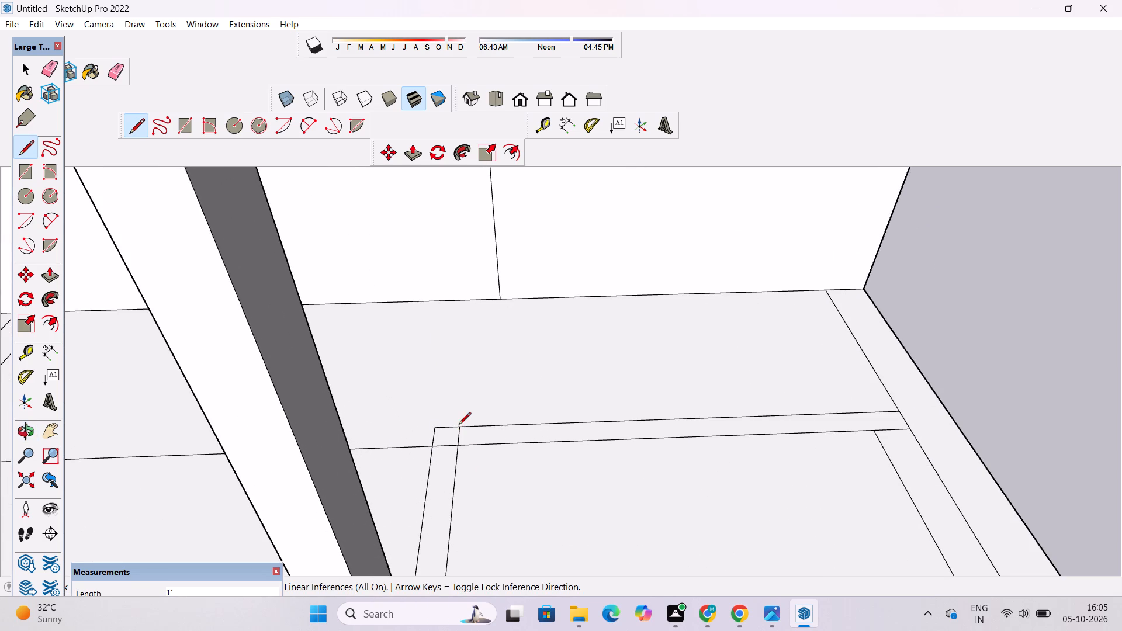
key("space")
Push/Pull the small floor square up to the underside of the roof slab as a rear pillar.
left_click(446, 434)
key("p")
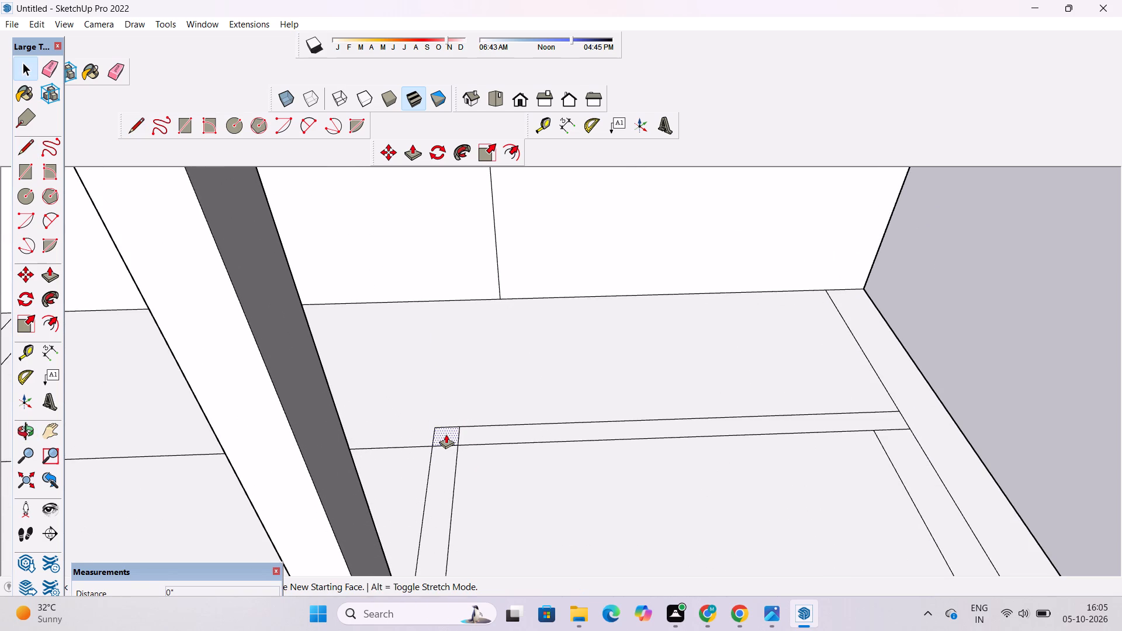
left_click(446, 434)
scroll(446, 434, "down", 10)
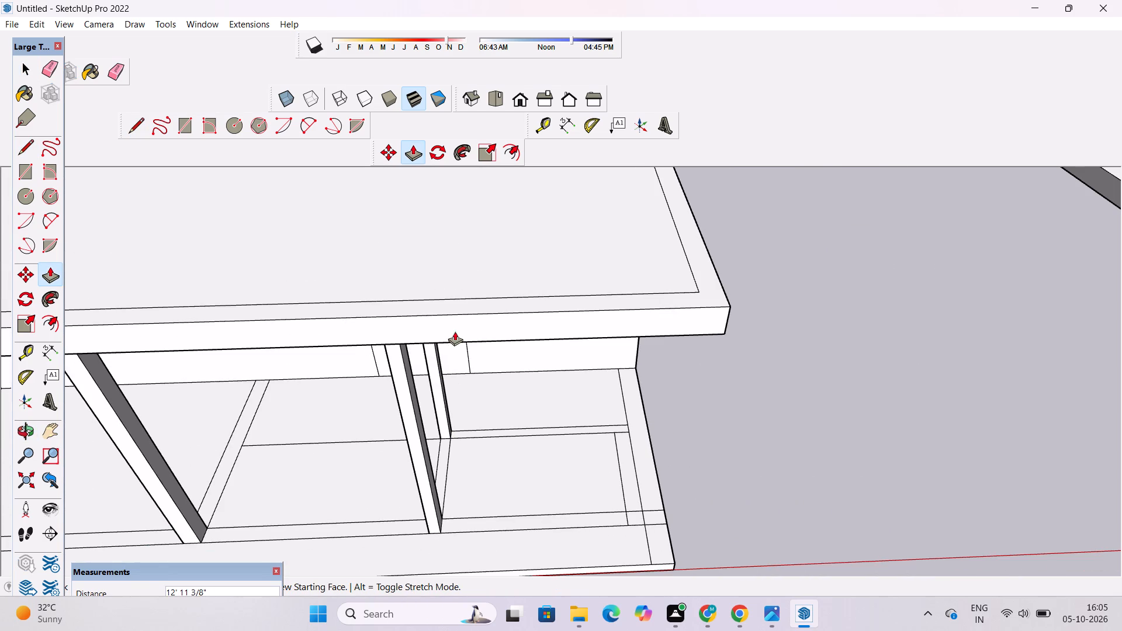
key("o")
left_click_drag(486, 459, 461, 331)
left_click_drag(462, 329, 498, 397, "shift")
left_click_drag(494, 410, 494, 409)
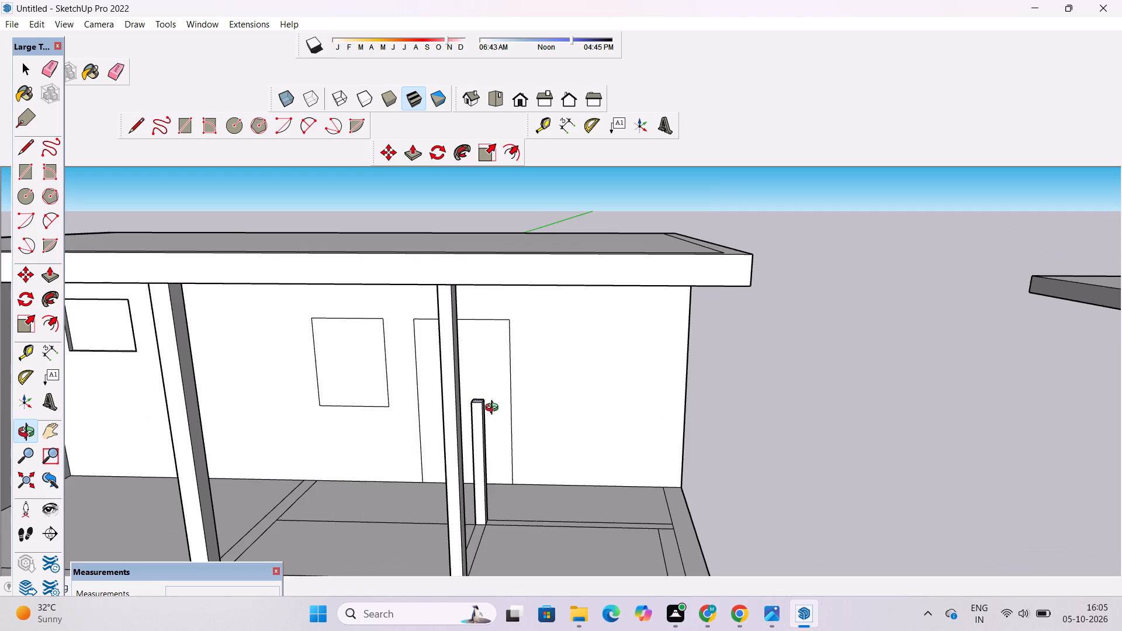
left_click_drag(494, 409, 492, 308)
scroll(489, 320, "up", 1)
left_click_drag(489, 329, 473, 410)
left_click(472, 413)
left_click_drag(466, 422, 465, 398)
left_click_drag(465, 400, 463, 418)
scroll(462, 421, "up", 2)
key("p")
scroll(462, 405, "down", 4)
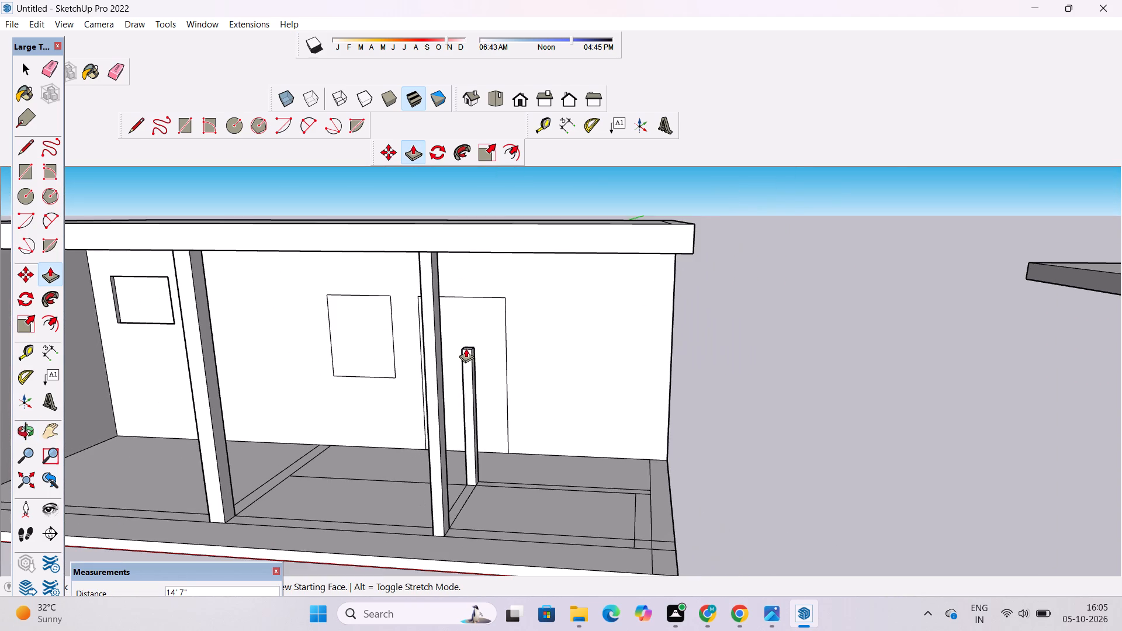
scroll(466, 348, "up", 5)
scroll(473, 350, "down", 2)
scroll(466, 226, "up", 2)
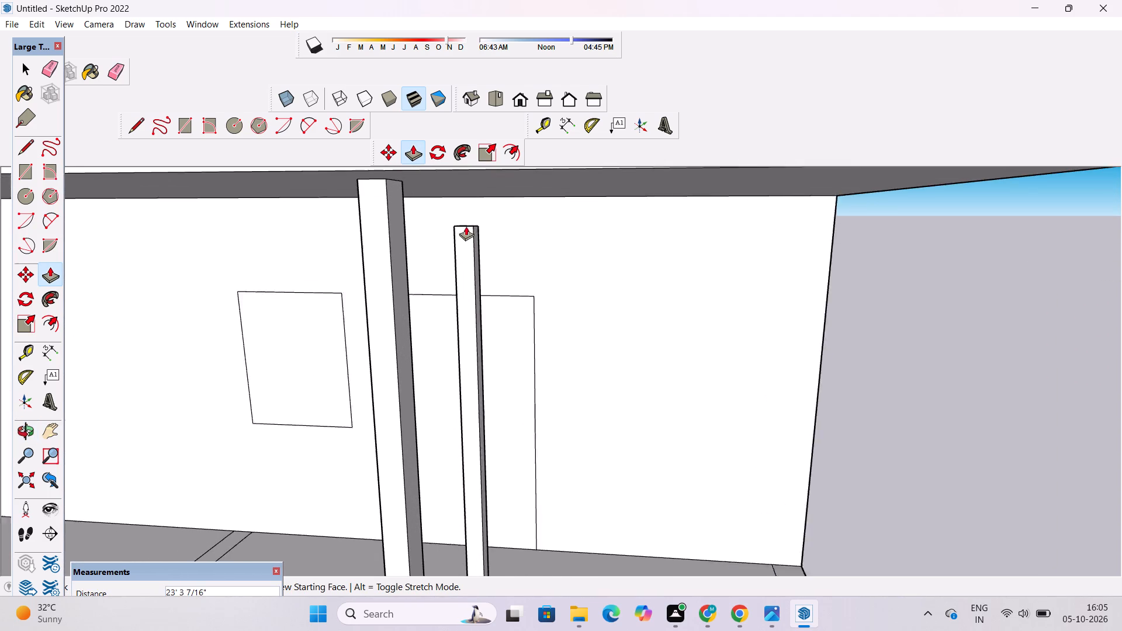
scroll(466, 226, "up", 2)
left_click(485, 177)
Examine the open end bay's front and rear pillars from several angles.
key("o")
scroll(476, 245, "down", 2)
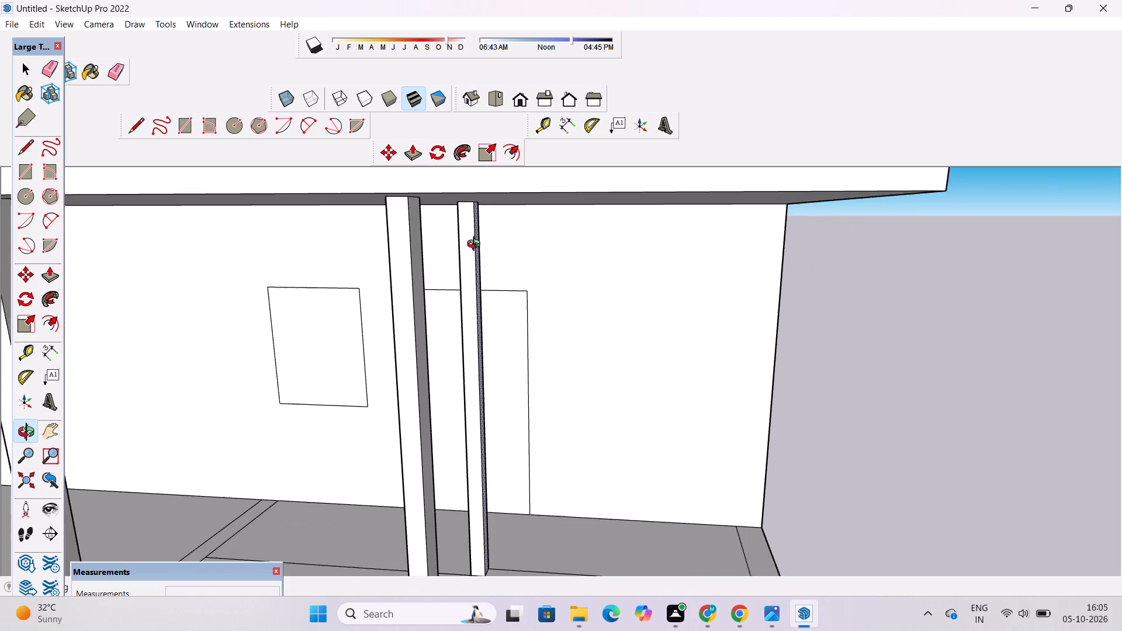
scroll(476, 245, "down", 4)
left_click_drag(508, 309, 576, 422)
left_click_drag(573, 422, 560, 328, "shift")
scroll(534, 329, "down", 4)
left_click_drag(437, 402, 522, 371)
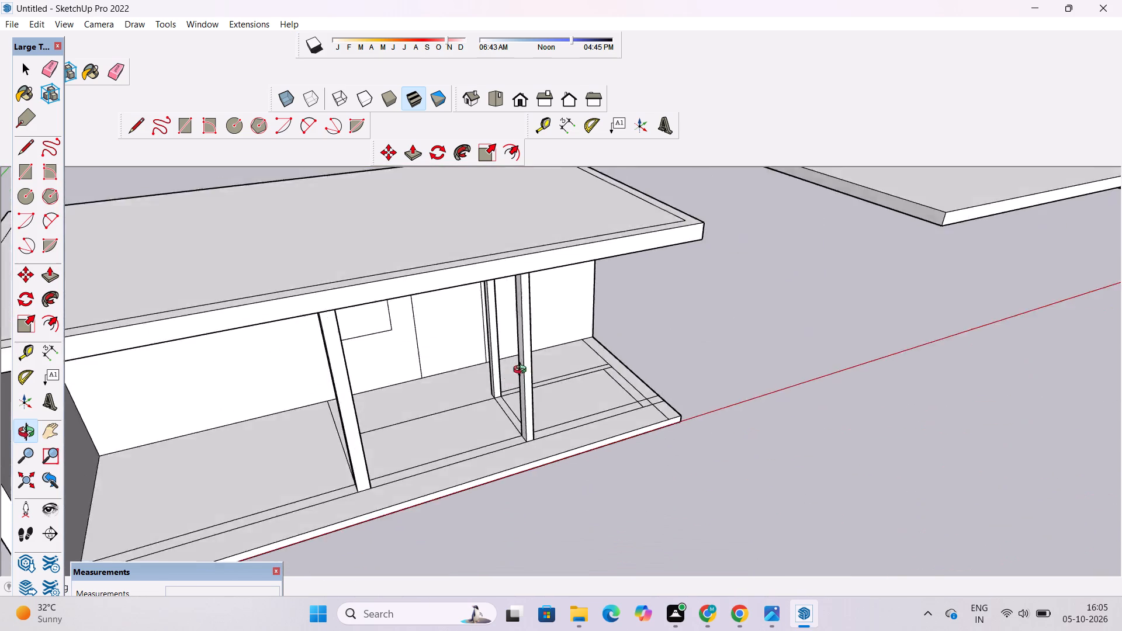
left_click_drag(522, 371, 617, 261)
left_click_drag(629, 278, 524, 414)
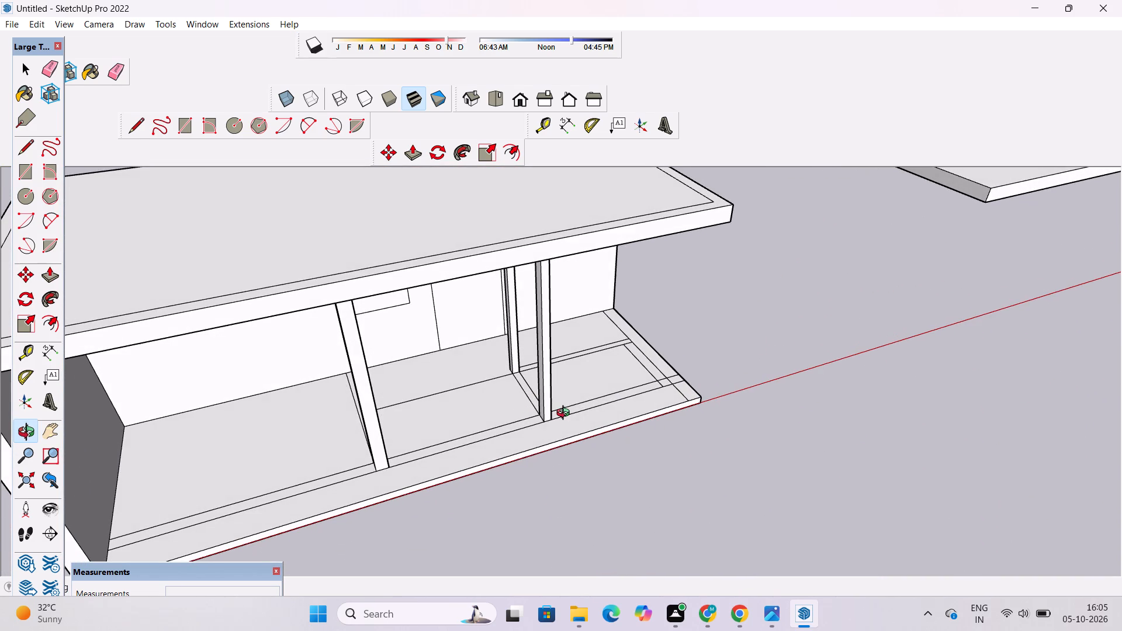
left_click_drag(625, 390, 523, 369)
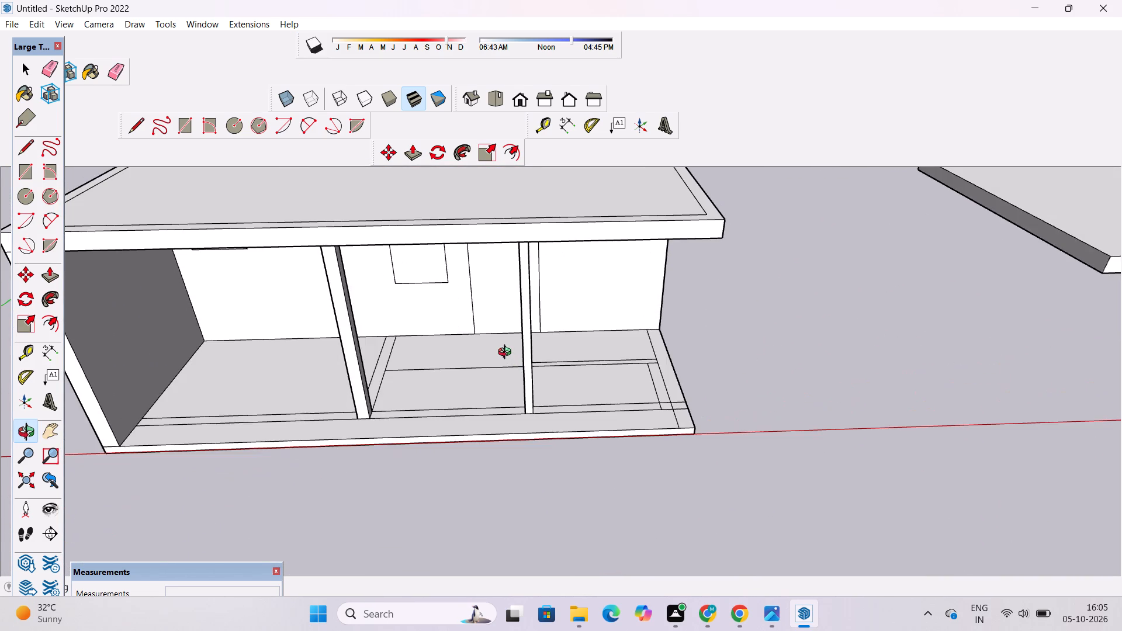
scroll(507, 353, "down", 2)
left_click_drag(630, 341, 511, 358, "shift")
left_click(492, 358)
left_click_drag(488, 358, 468, 358)
scroll(460, 346, "up", 4)
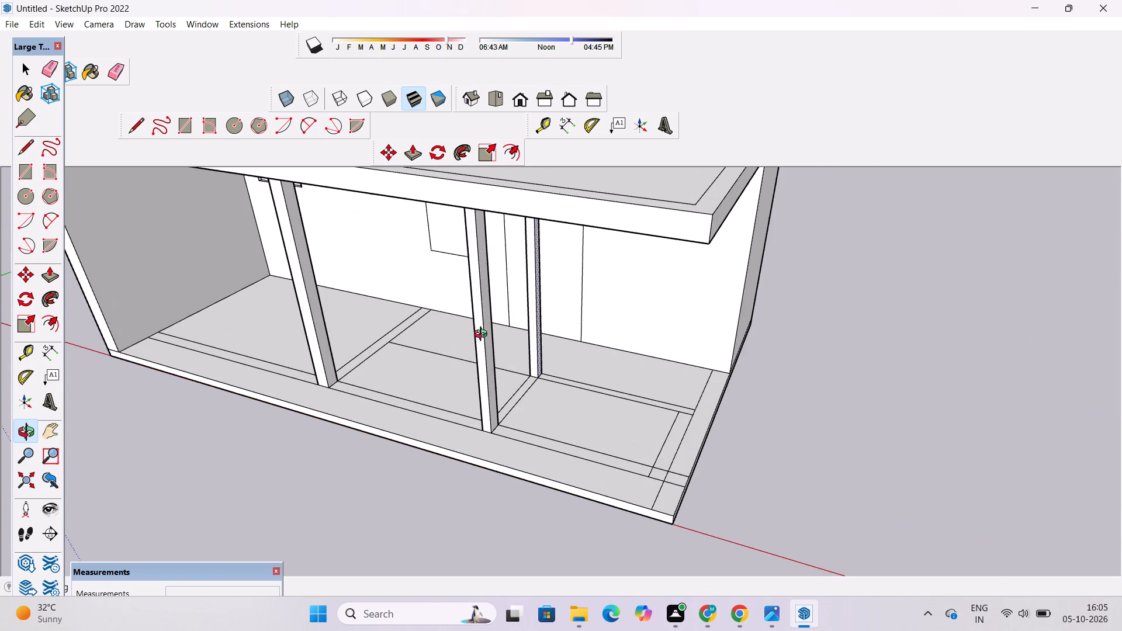
left_click_drag(483, 335, 475, 349, "shift")
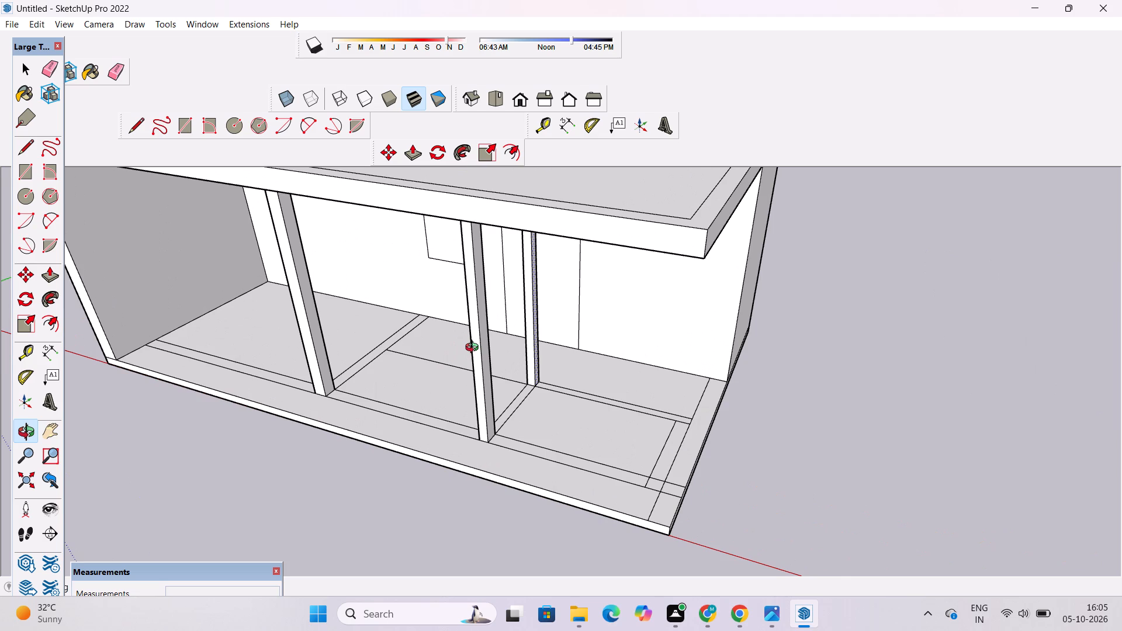
left_click_drag(474, 352, 570, 382)
left_click_drag(584, 373, 542, 380, "shift")
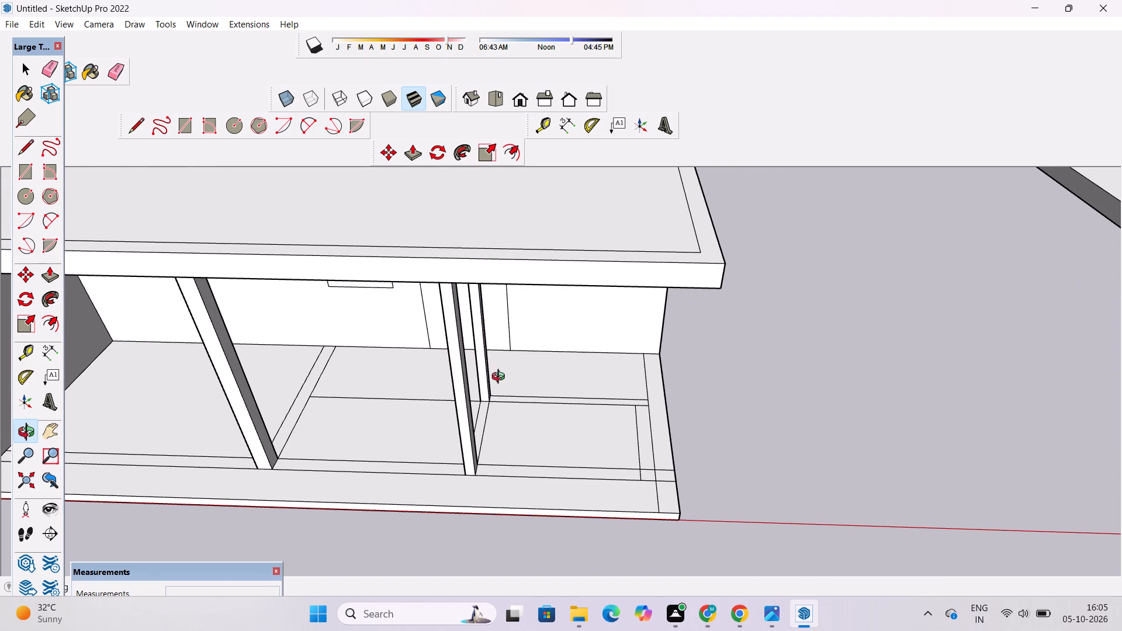
scroll(497, 380, "up", 1)
left_click_drag(490, 383, 420, 390, "shift")
scroll(415, 388, "down", 1)
left_click(417, 394)
Place a horizontal guide 14' above the floor on the front pillar's open-end side face.
key("l")
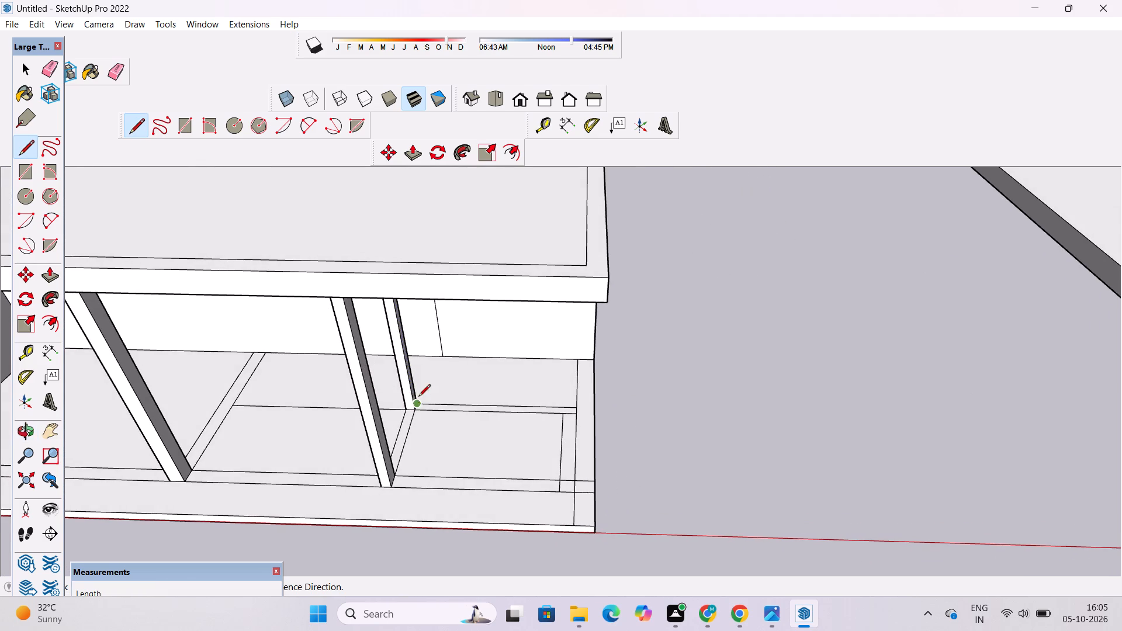
scroll(383, 474, "up", 4)
key("space")
key("t")
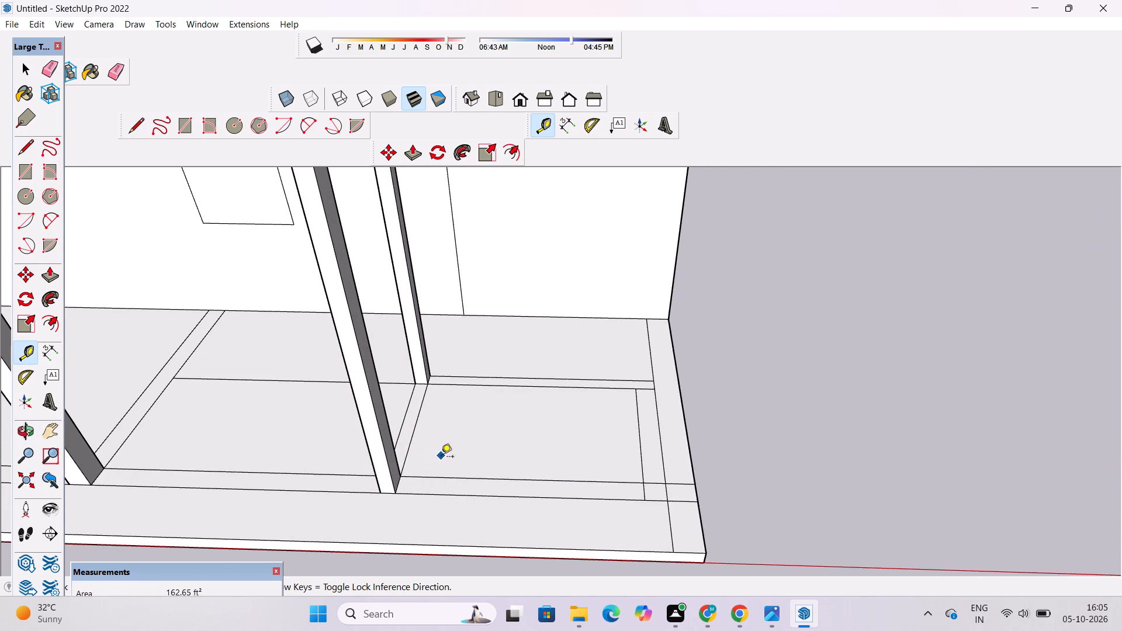
scroll(441, 460, "up", 7)
left_click(382, 494)
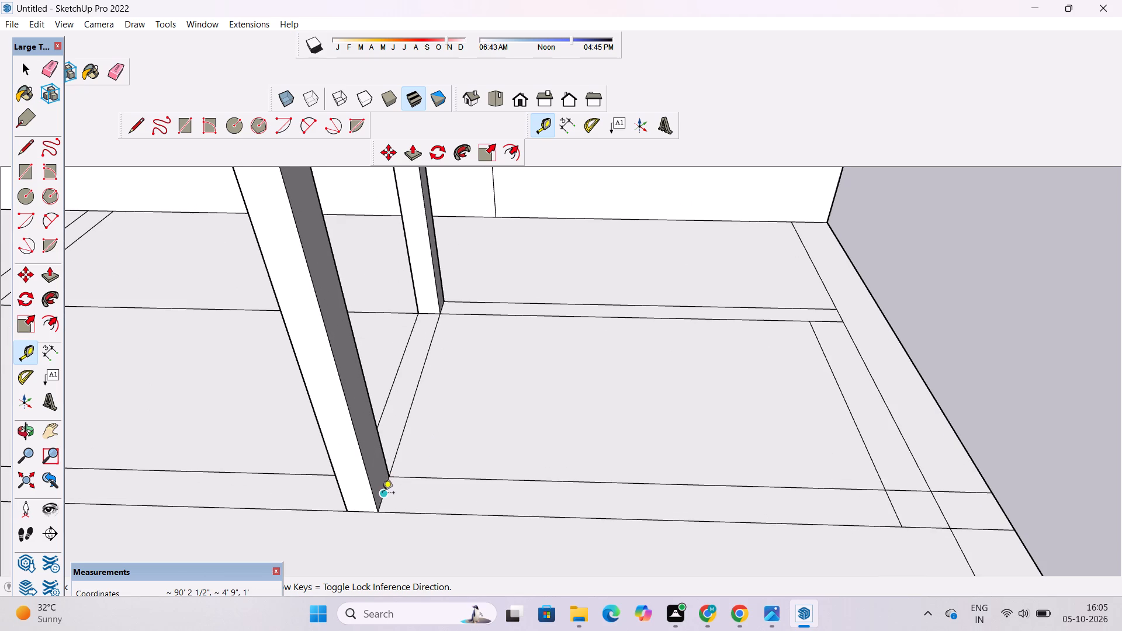
scroll(380, 494, "down", 4)
scroll(362, 444, "down", 3)
scroll(339, 362, "down", 4)
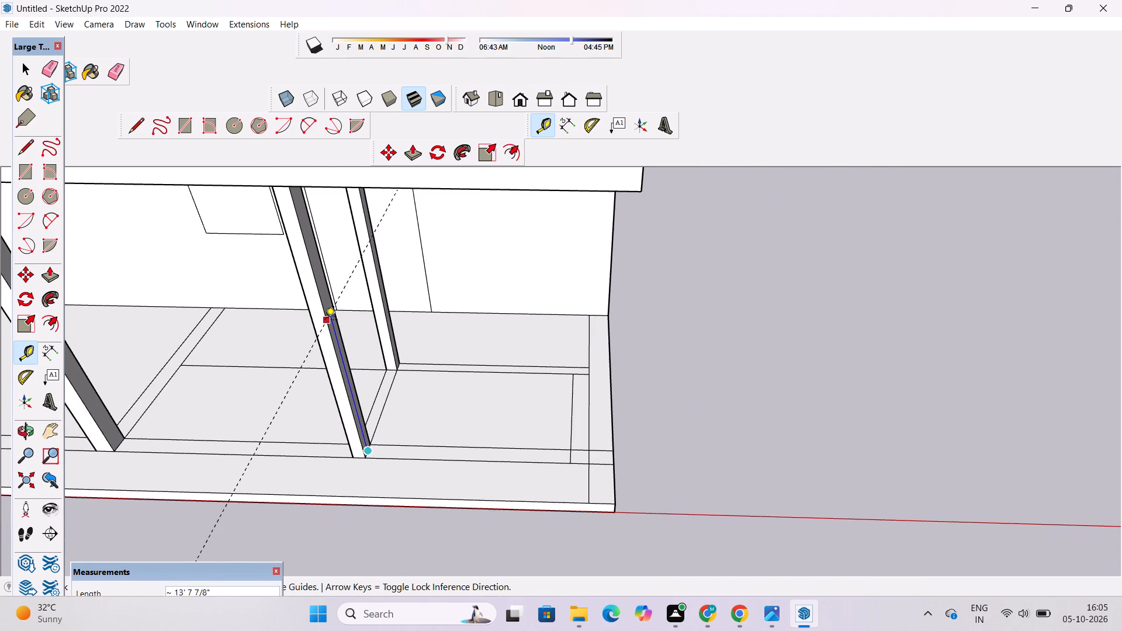
type("14'")
key("Return")
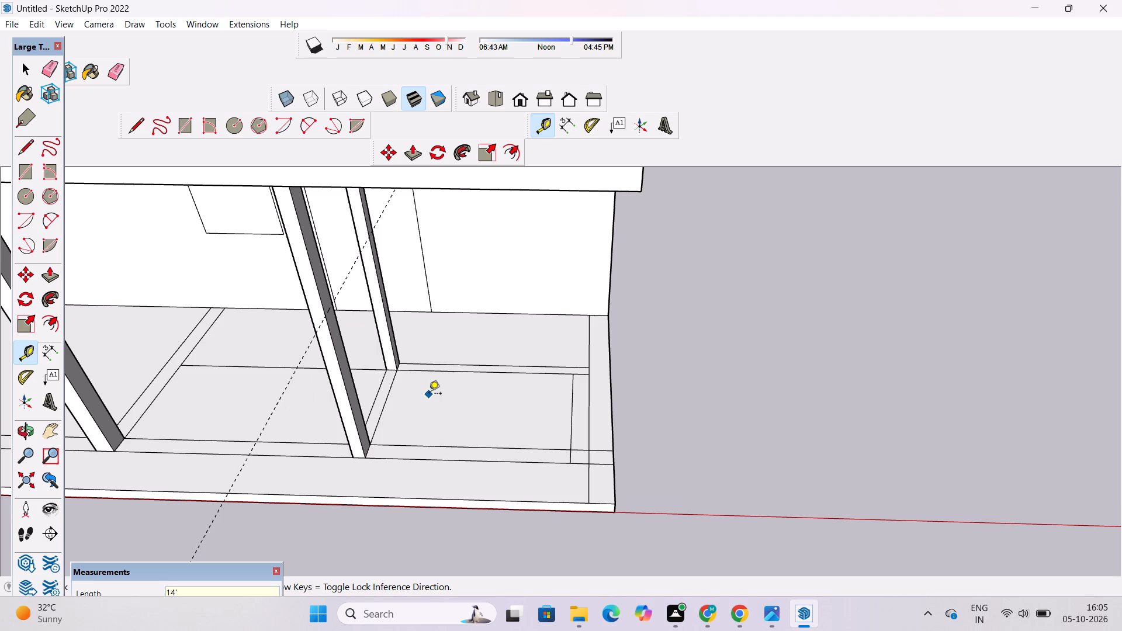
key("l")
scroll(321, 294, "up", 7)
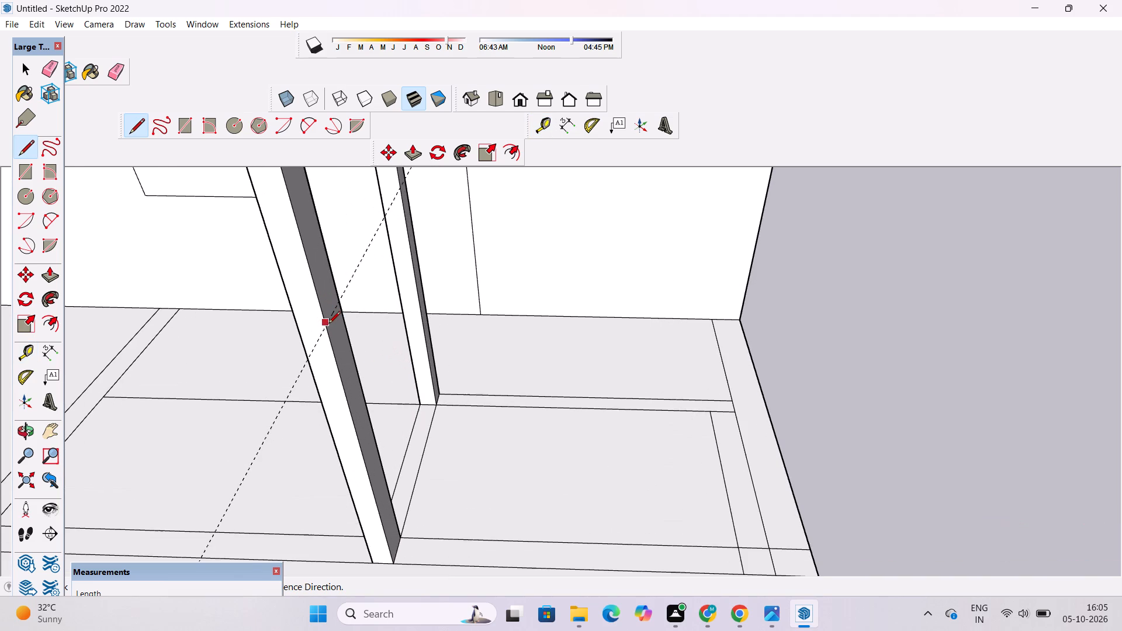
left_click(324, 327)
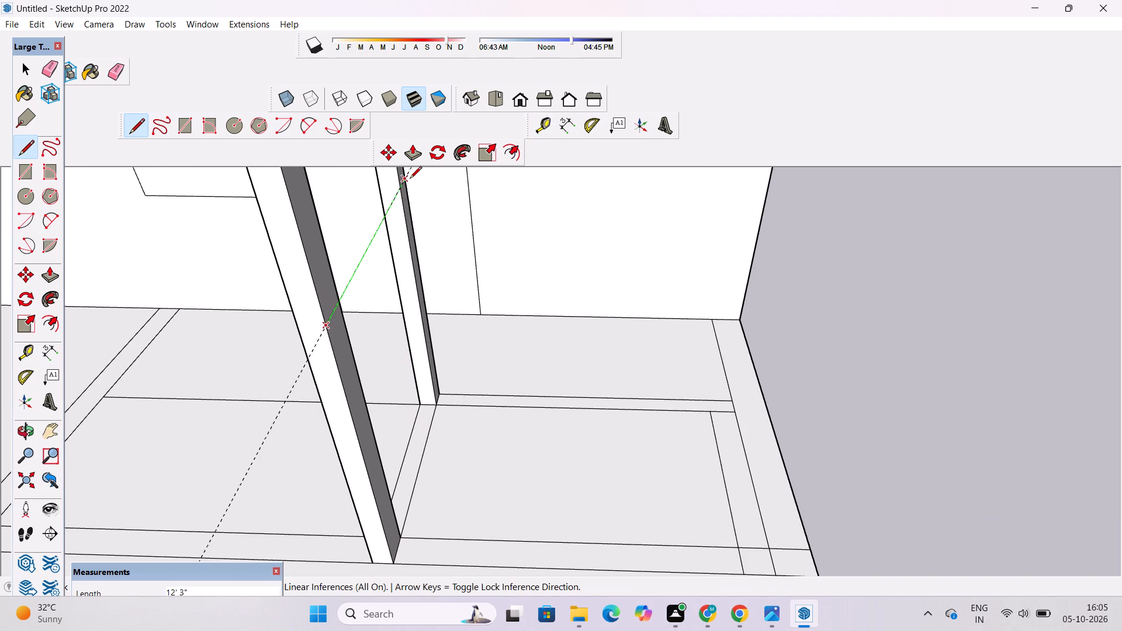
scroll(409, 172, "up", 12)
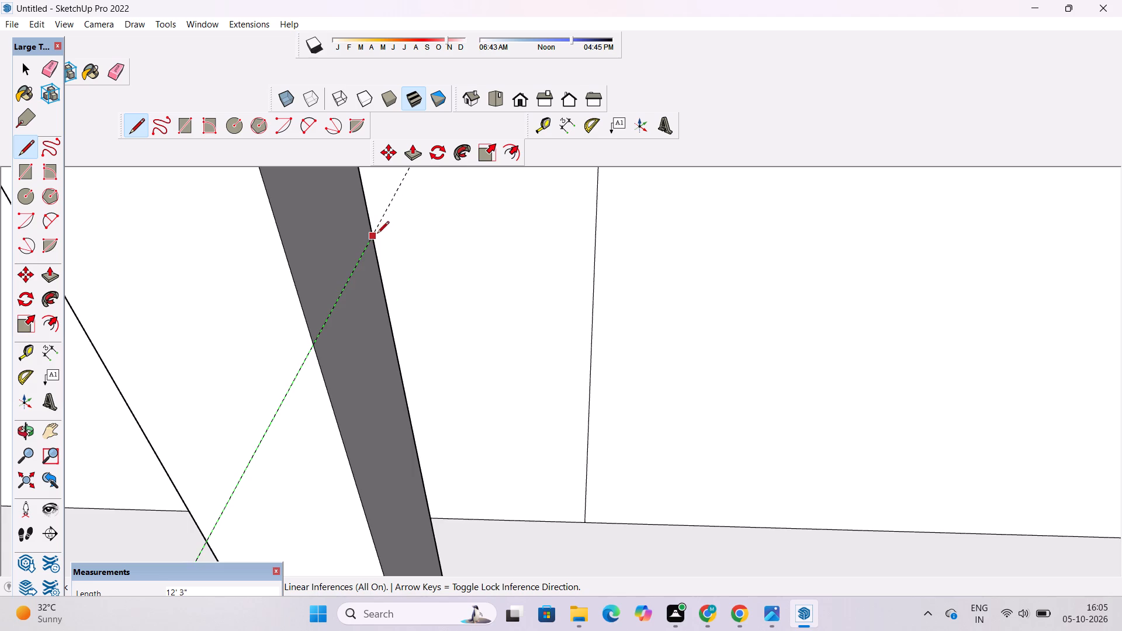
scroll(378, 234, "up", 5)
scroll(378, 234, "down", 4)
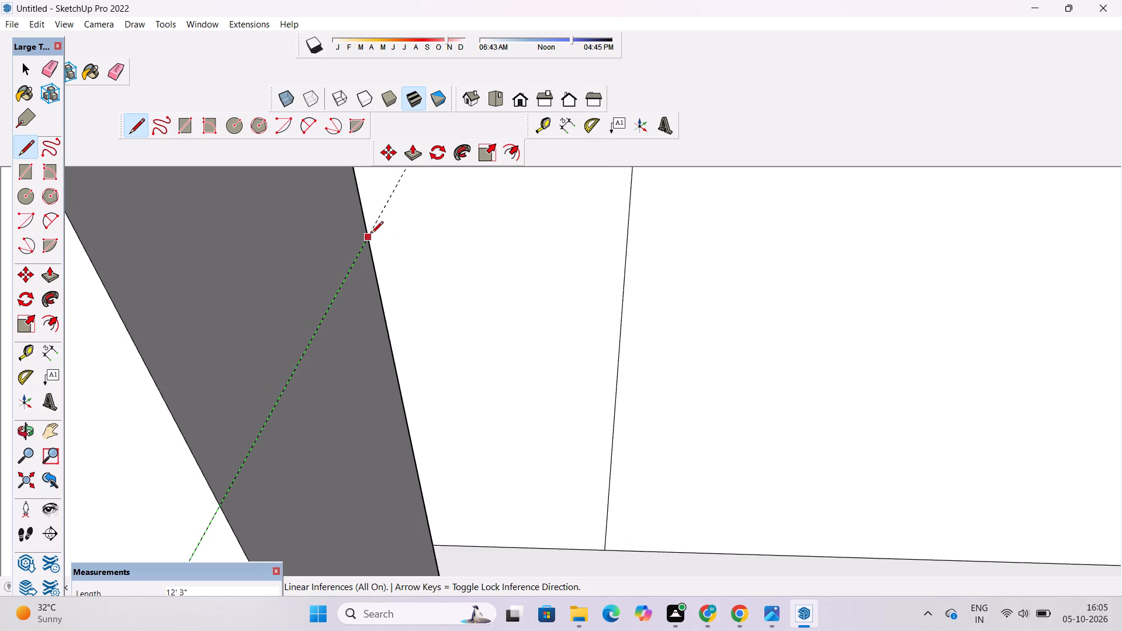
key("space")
Draw a 12' 3" line along the guide from the front pillar's side face to the rear pillar's far edge.
key("o")
left_click_drag(472, 279, 399, 285)
scroll(396, 285, "down", 7)
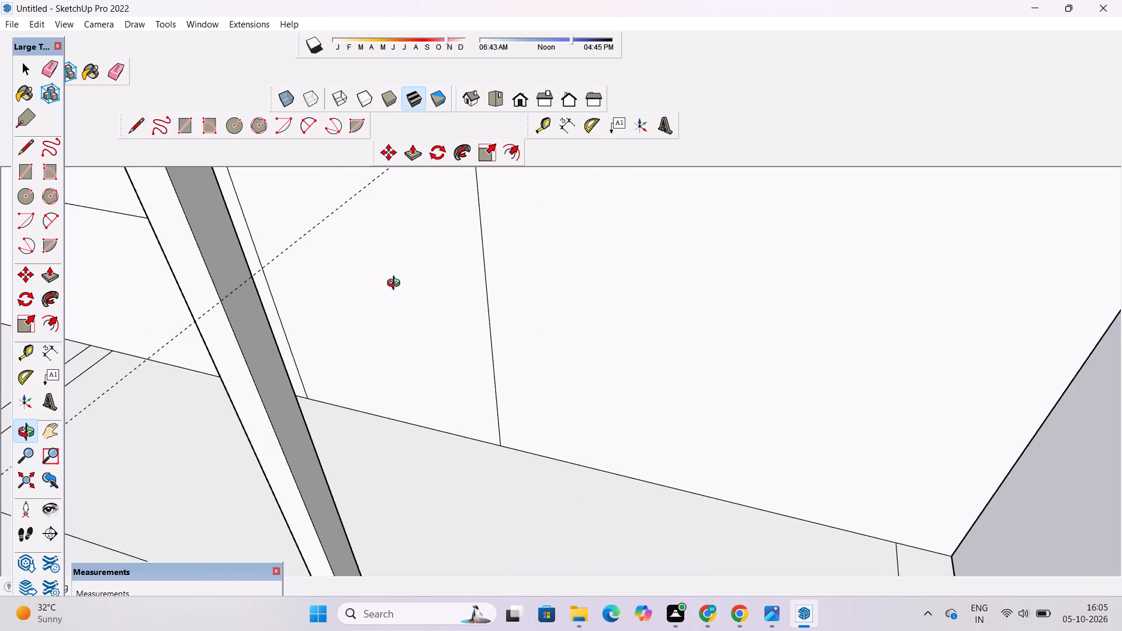
left_click_drag(514, 323, 400, 334)
left_click_drag(236, 332, 425, 330)
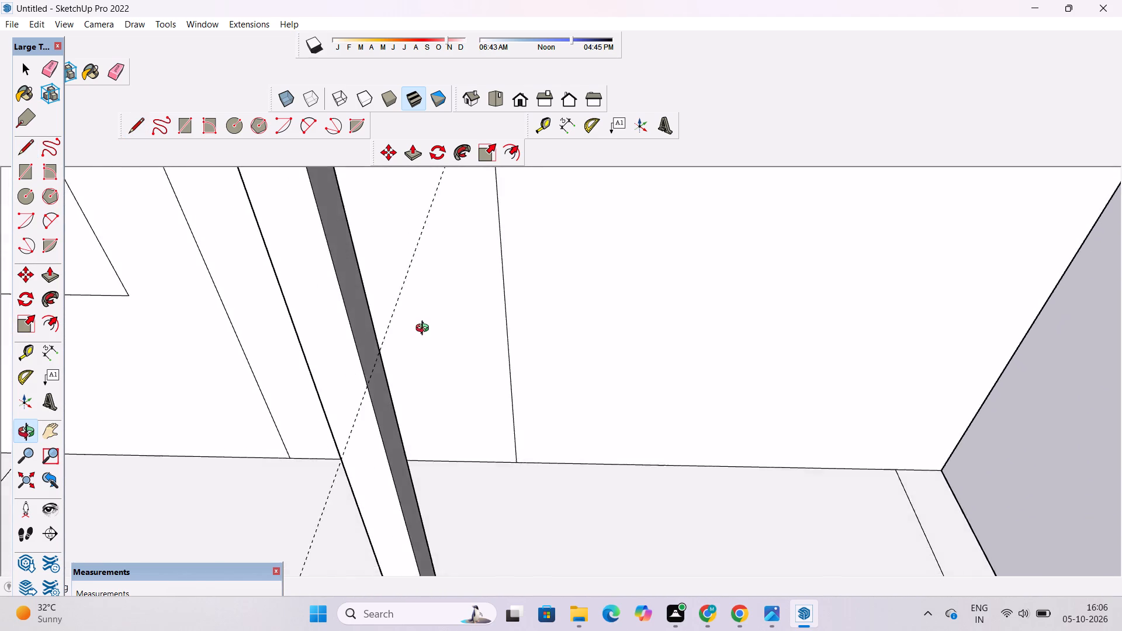
left_click_drag(425, 330, 467, 340)
scroll(466, 340, "down", 4)
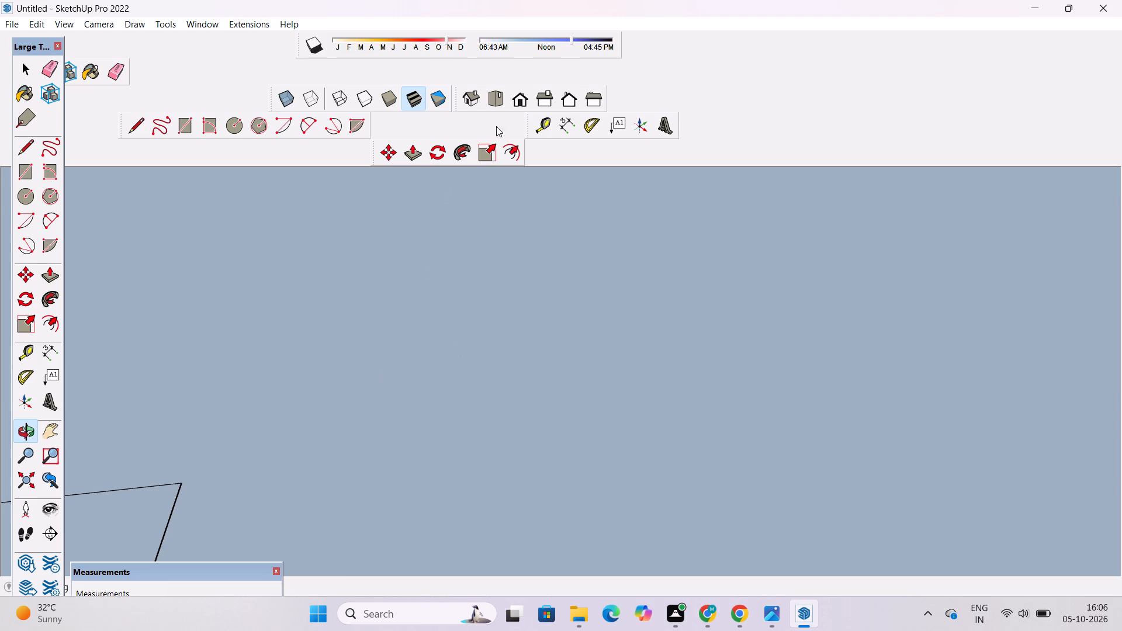
left_click(511, 103)
scroll(472, 261, "down", 9)
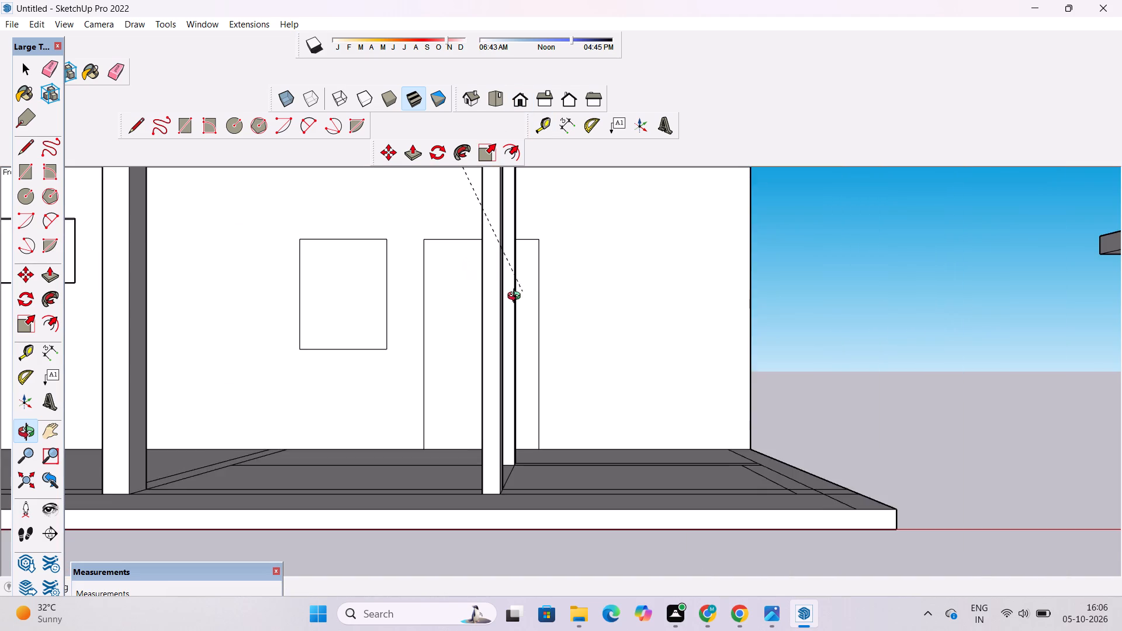
left_click_drag(534, 291, 549, 376)
left_click_drag(539, 367, 452, 379, "shift")
scroll(400, 346, "up", 4)
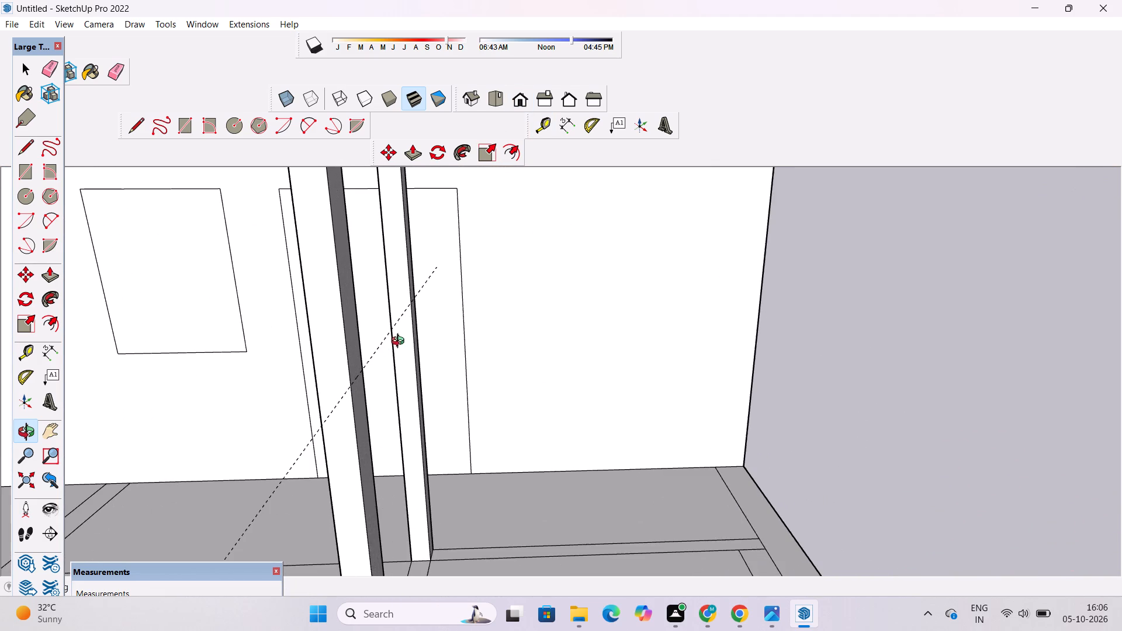
left_click_drag(419, 345, 421, 355)
left_click_drag(415, 372, 419, 333, "shift")
left_click_drag(424, 336, 431, 391)
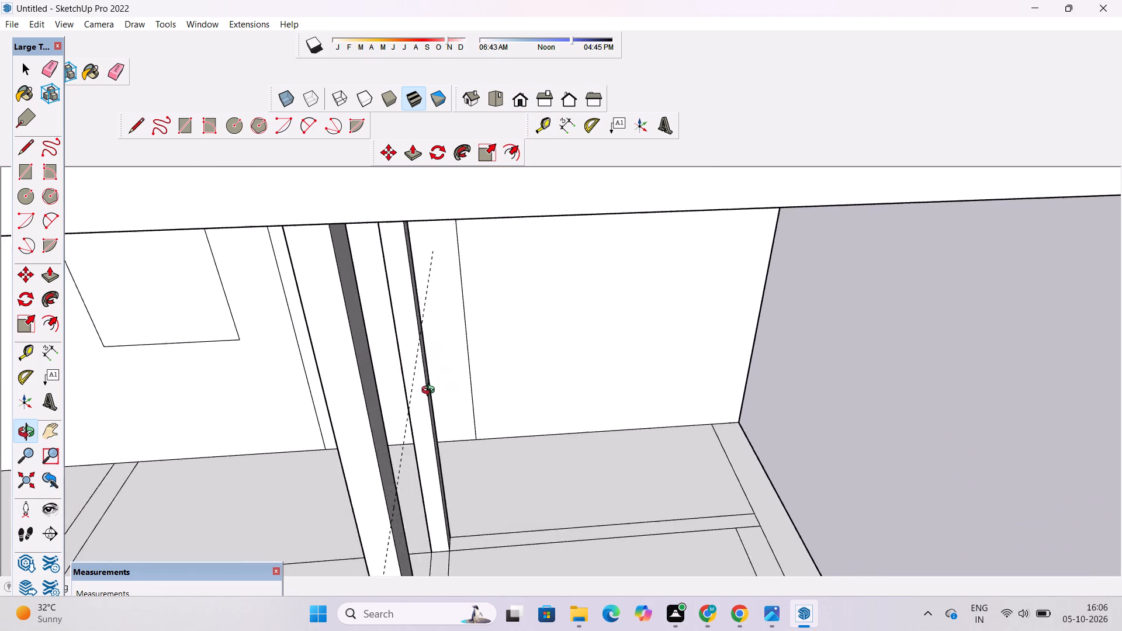
left_click_drag(431, 391, 393, 359)
left_click_drag(327, 412, 382, 373, "shift")
scroll(420, 338, "up", 3)
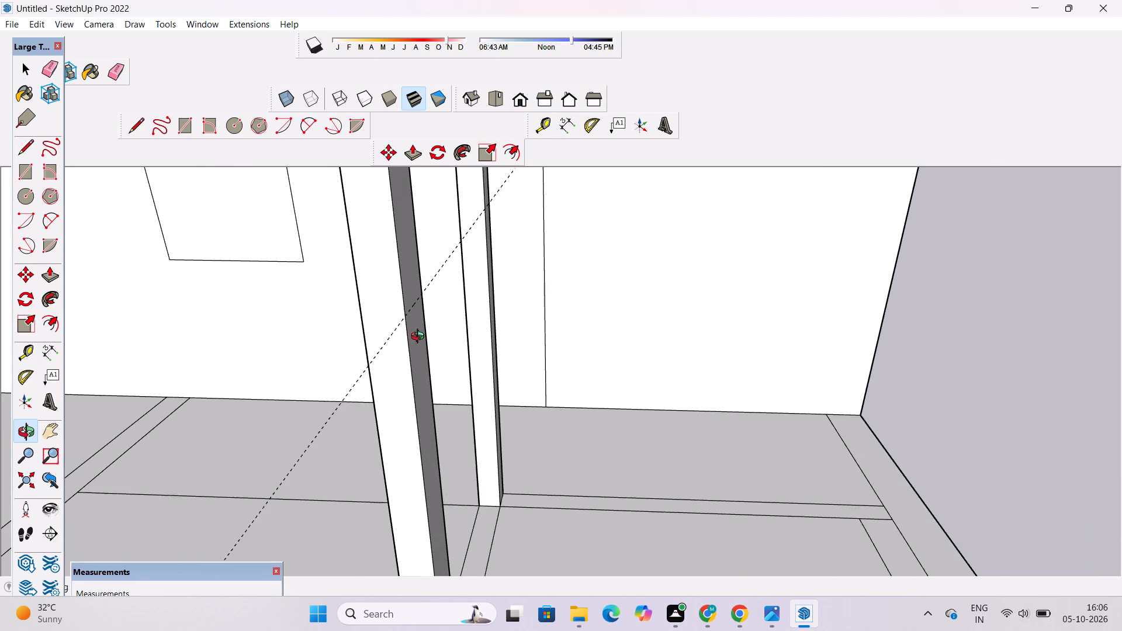
scroll(420, 337, "up", 1)
key("l")
scroll(414, 317, "up", 2)
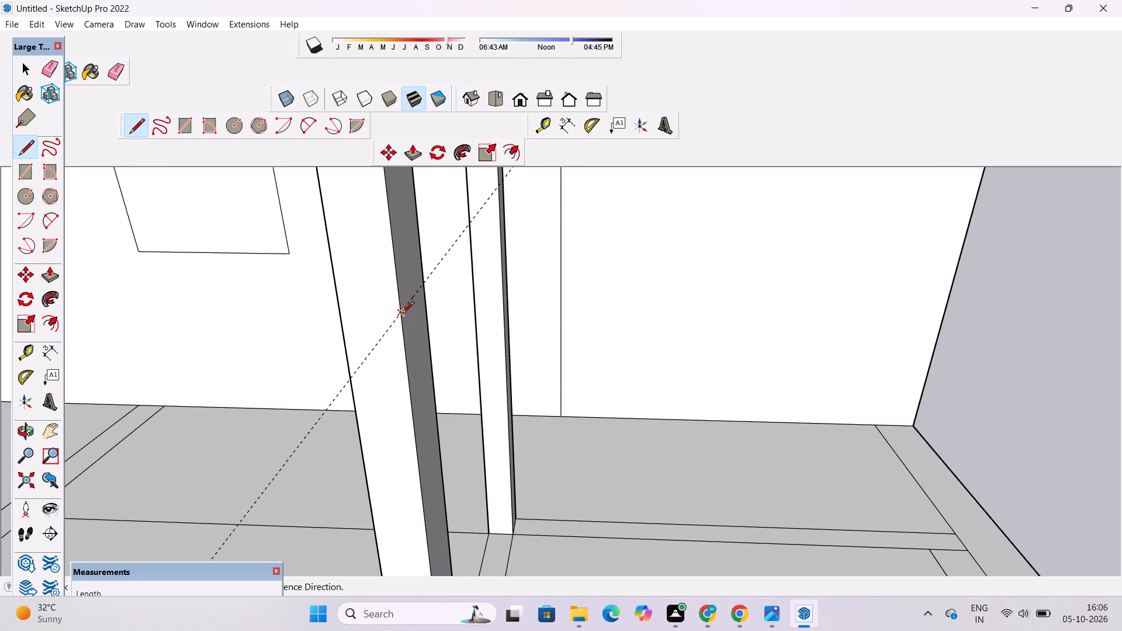
left_click(400, 313)
scroll(397, 346, "down", 8)
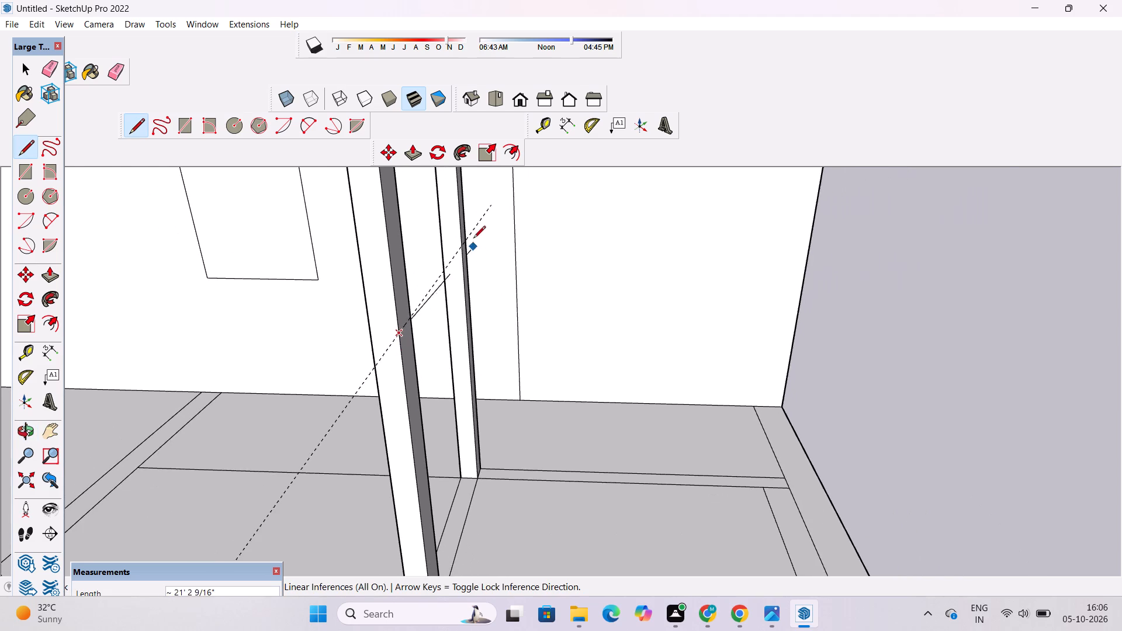
scroll(473, 237, "up", 18)
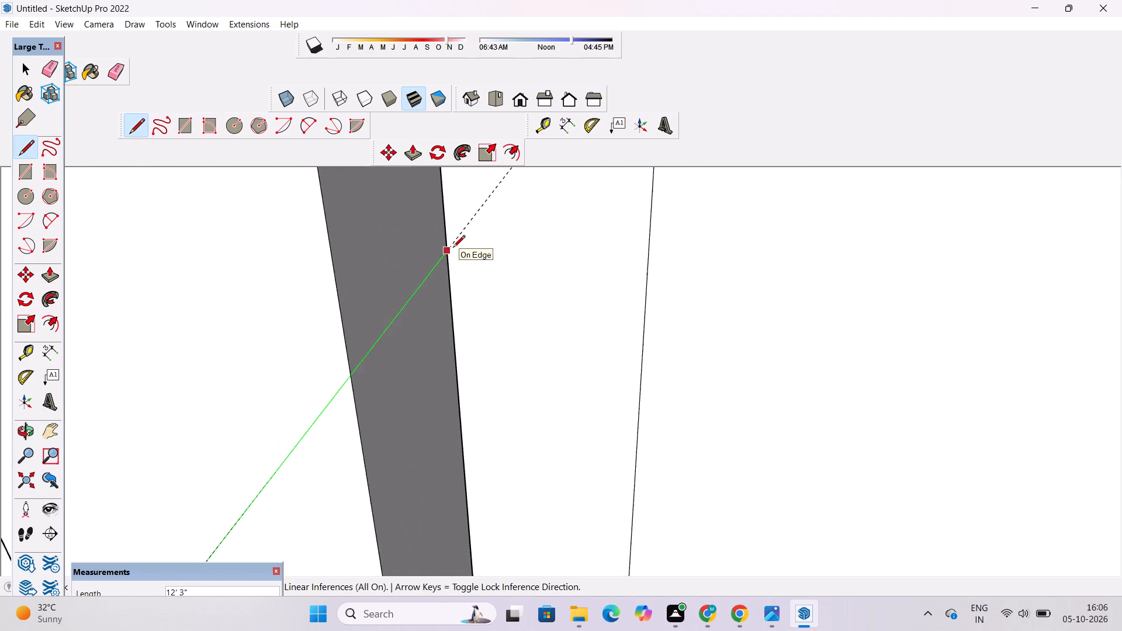
scroll(453, 248, "up", 4)
scroll(453, 248, "down", 5)
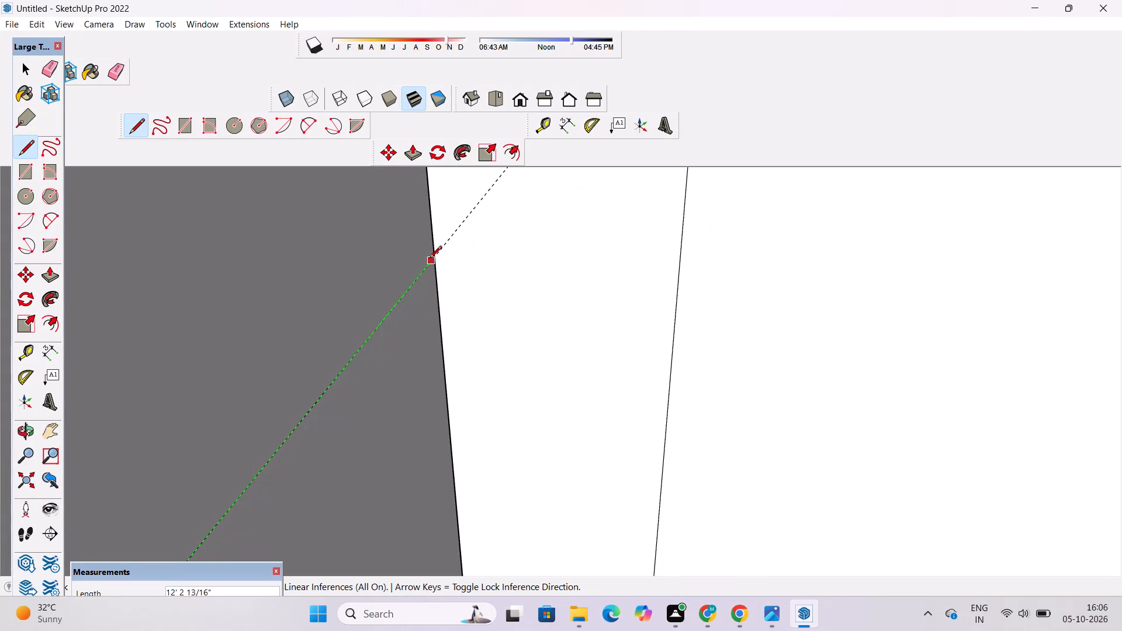
left_click(435, 258)
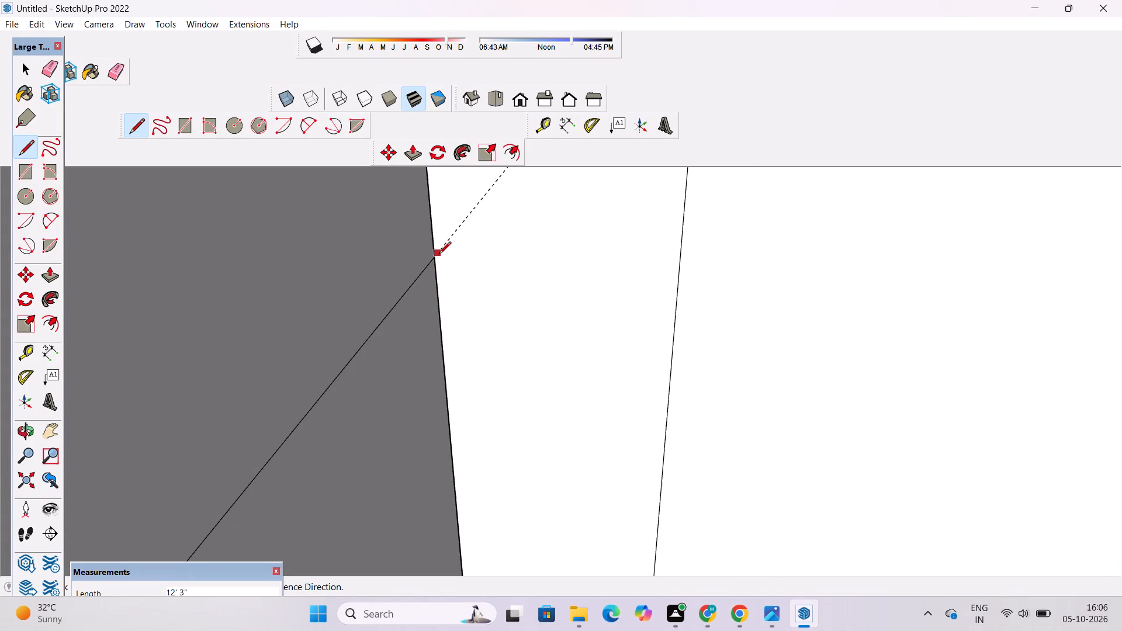
Erase the guide running past the front and rear pillars.
key("space")
type("e")
left_click(463, 221)
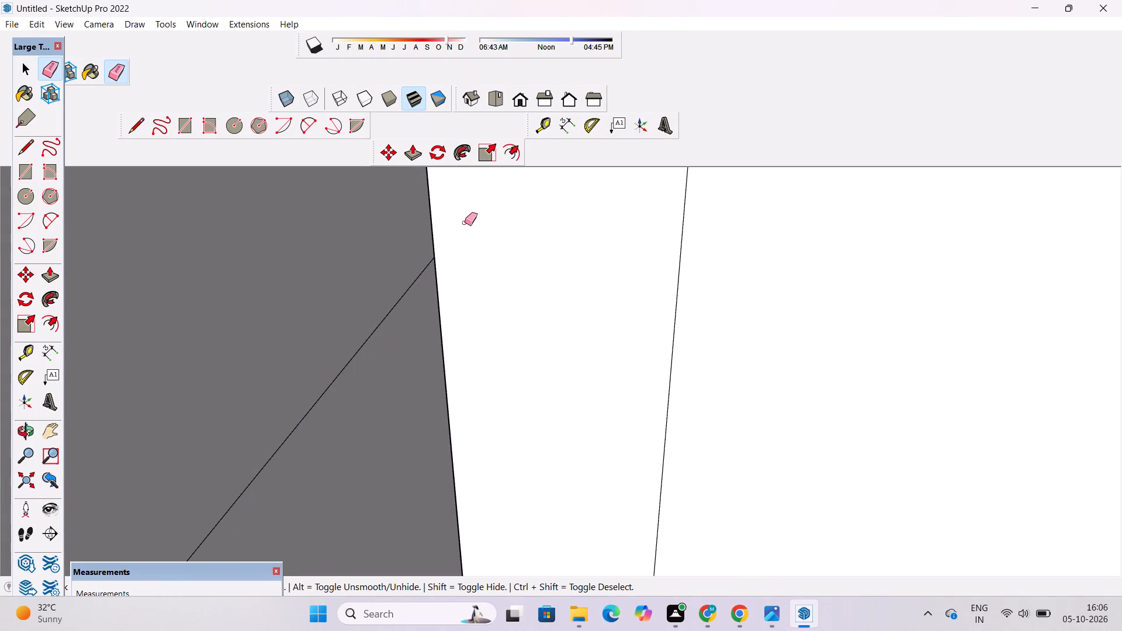
Delete the face filling the space below the new line between the front and rear pillars.
scroll(432, 242, "down", 20)
scroll(432, 242, "down", 7)
scroll(553, 362, "up", 2)
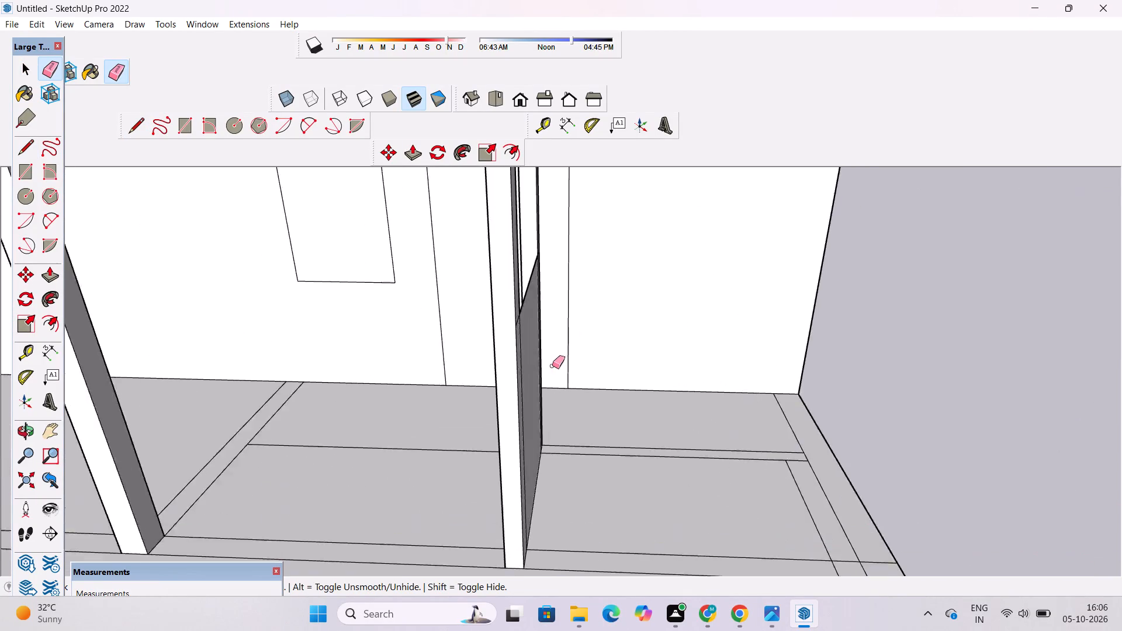
scroll(552, 366, "up", 8)
key("space")
type("o")
left_click_drag(454, 382, 598, 360)
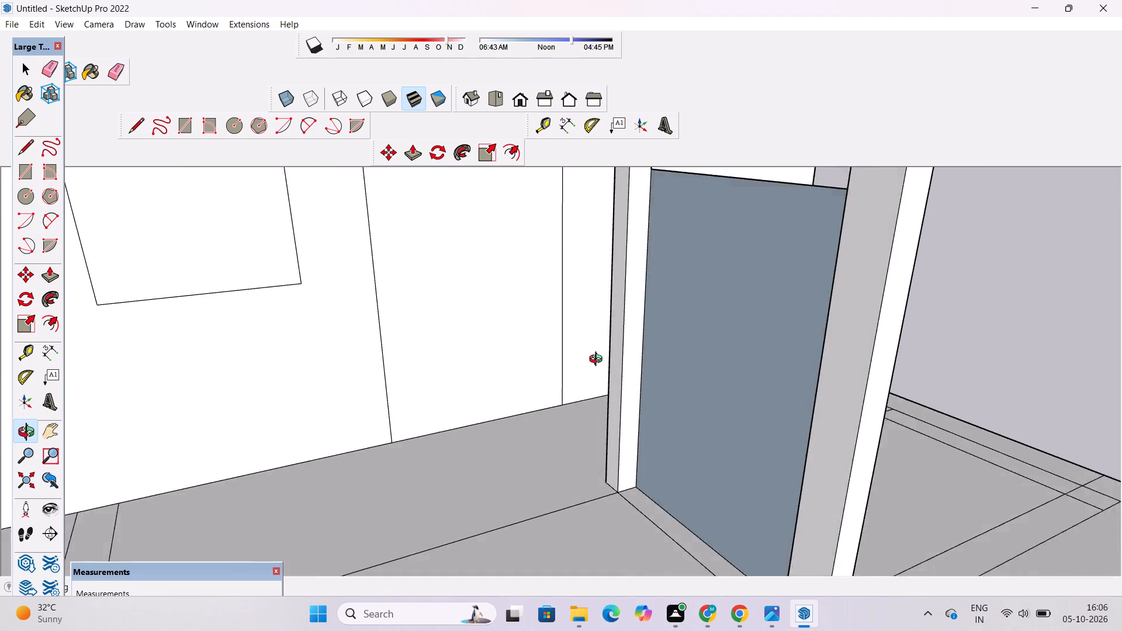
left_click_drag(598, 360, 613, 348)
scroll(617, 341, "down", 4)
left_click_drag(640, 341, 567, 351, "shift")
left_click_drag(574, 353, 668, 366)
left_click_drag(668, 366, 614, 383, "shift")
key("space")
key("v")
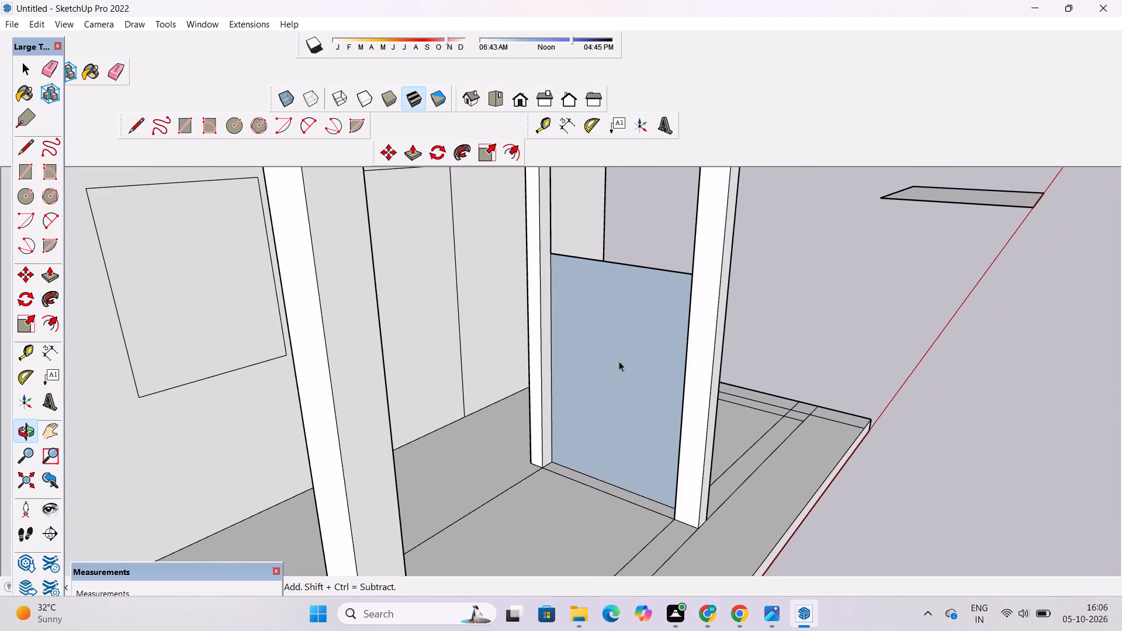
left_click(619, 361)
key("space")
key("BackSpace")
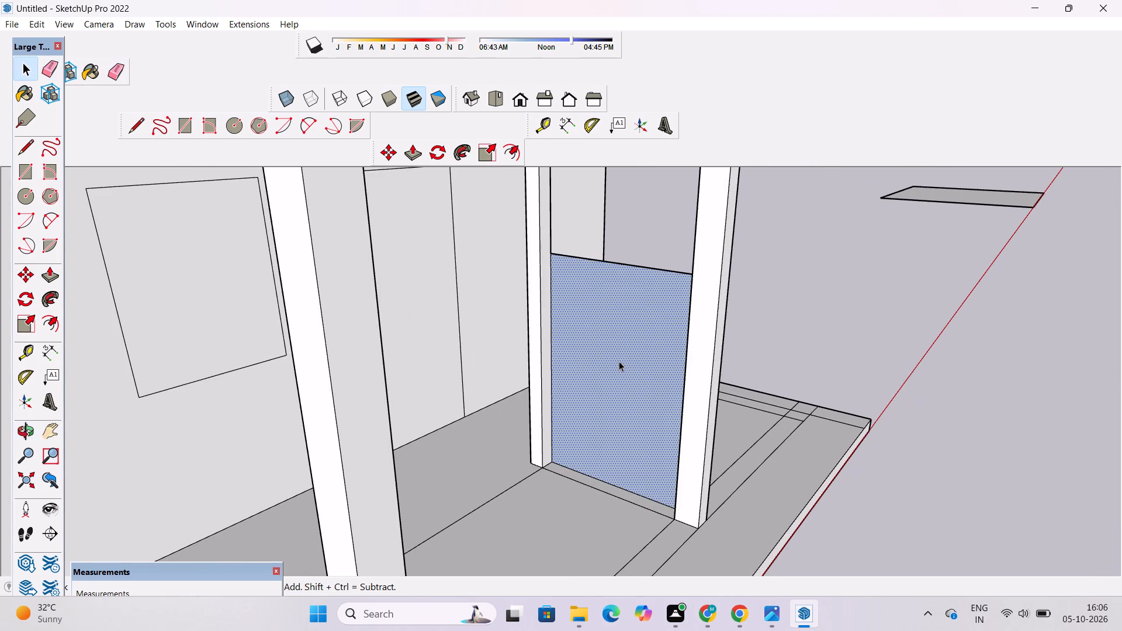
key("Delete")
Outline the open bay's front with a level line from the front pillar's 14' mark and a 14' vertical down to the outer floor-line corner.
key("o")
left_click_drag(755, 435, 670, 445)
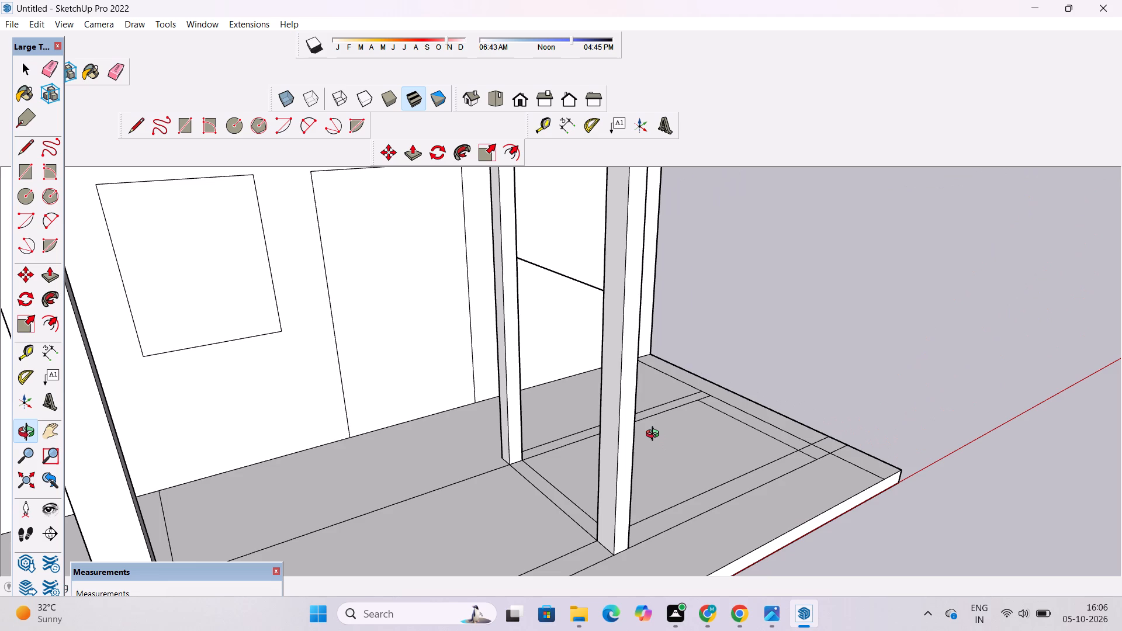
scroll(657, 439, "down", 4)
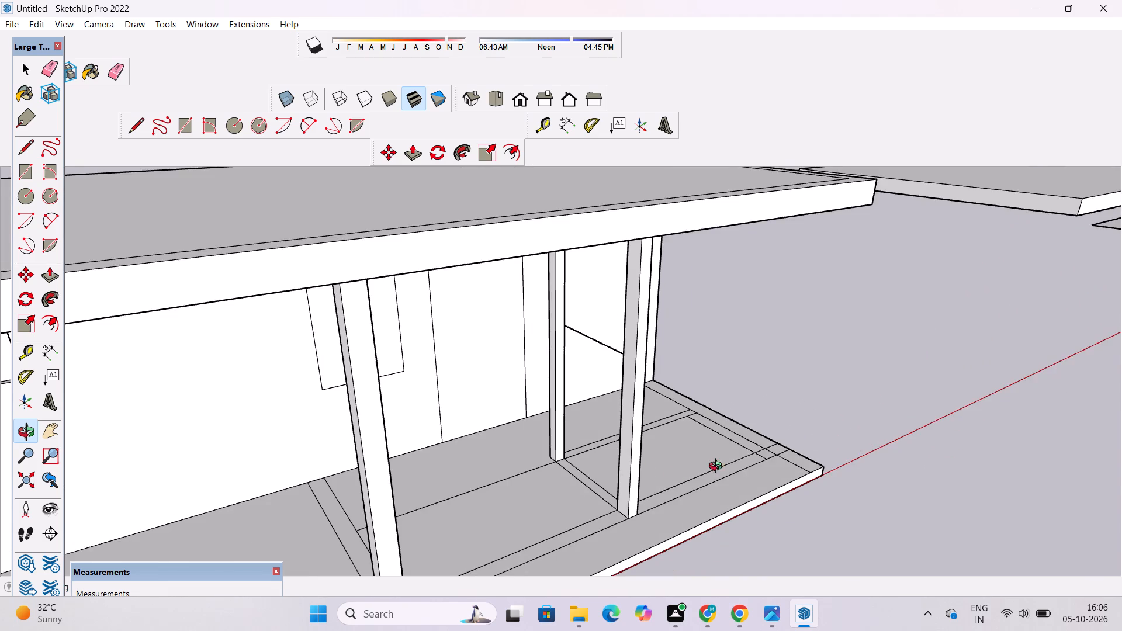
left_click_drag(718, 467, 668, 481)
left_click_drag(660, 482, 615, 477)
left_click_drag(590, 392, 558, 442, "shift")
scroll(598, 415, "up", 3)
left_click_drag(617, 424, 552, 423)
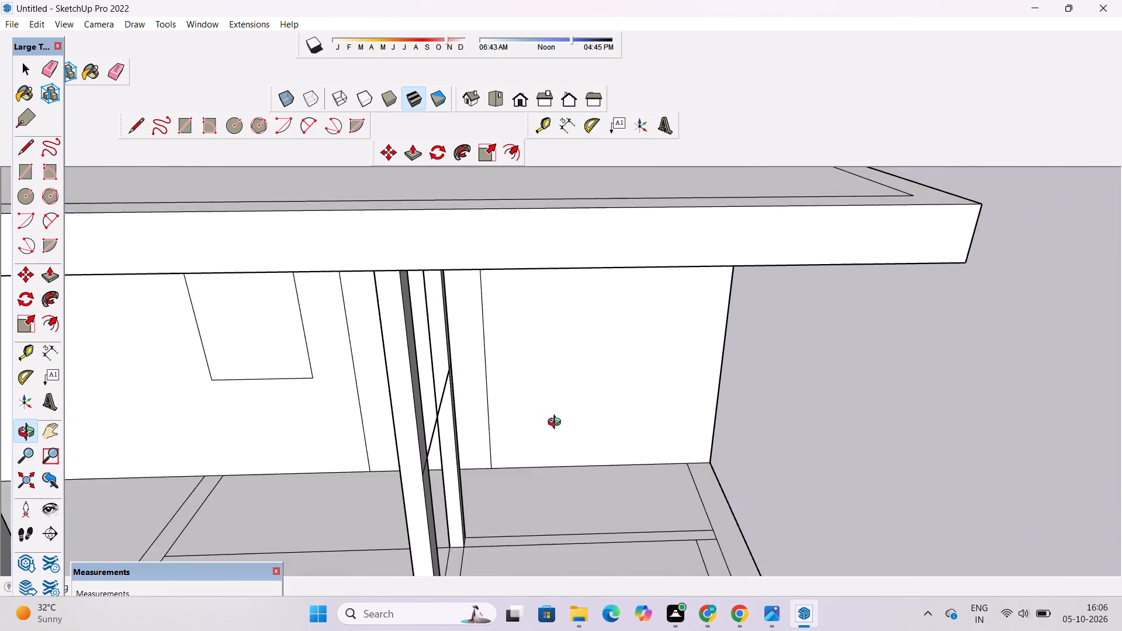
scroll(506, 402, "down", 4)
left_click_drag(506, 438, 497, 389, "shift")
left_click_drag(606, 470, 626, 483)
left_click_drag(607, 469, 556, 466, "shift")
key("l")
scroll(378, 382, "up", 4)
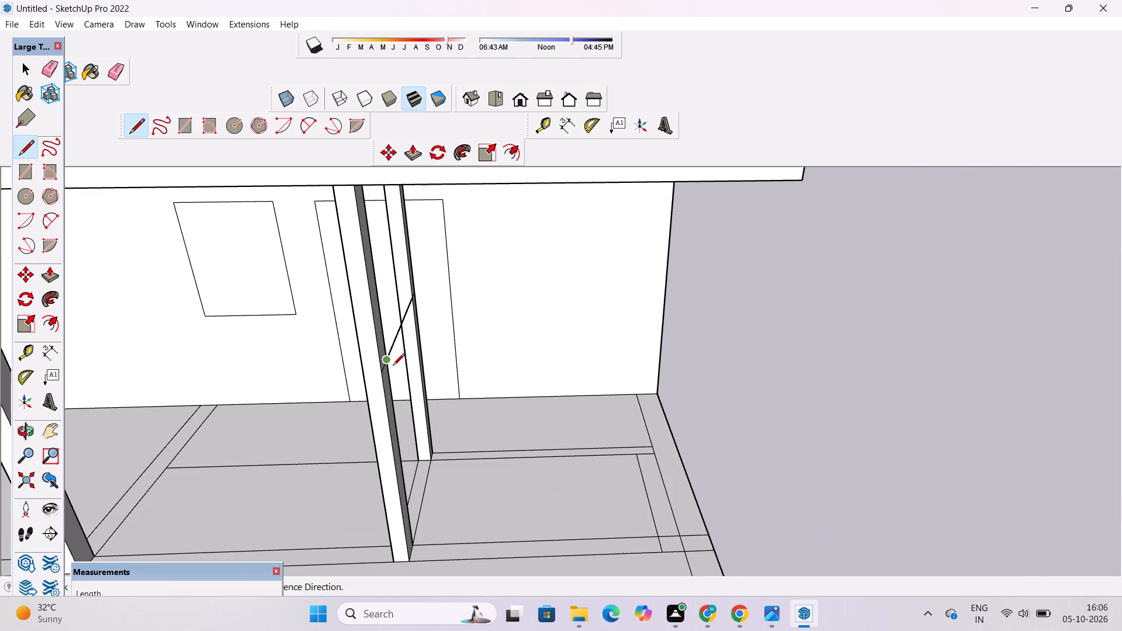
left_click(382, 375)
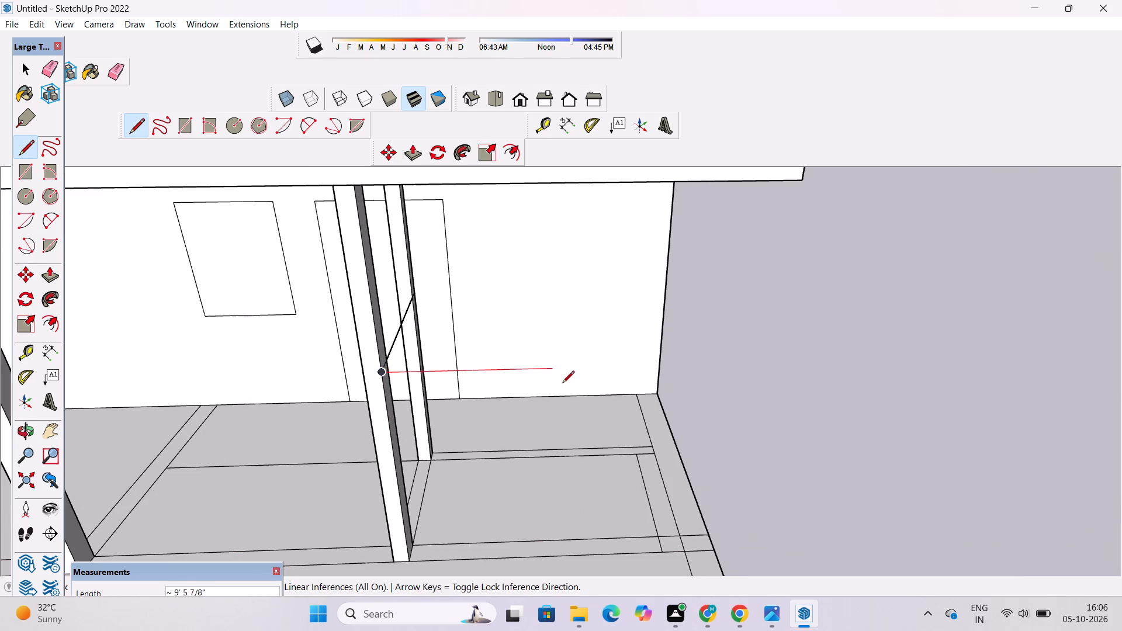
scroll(646, 373, "down", 3)
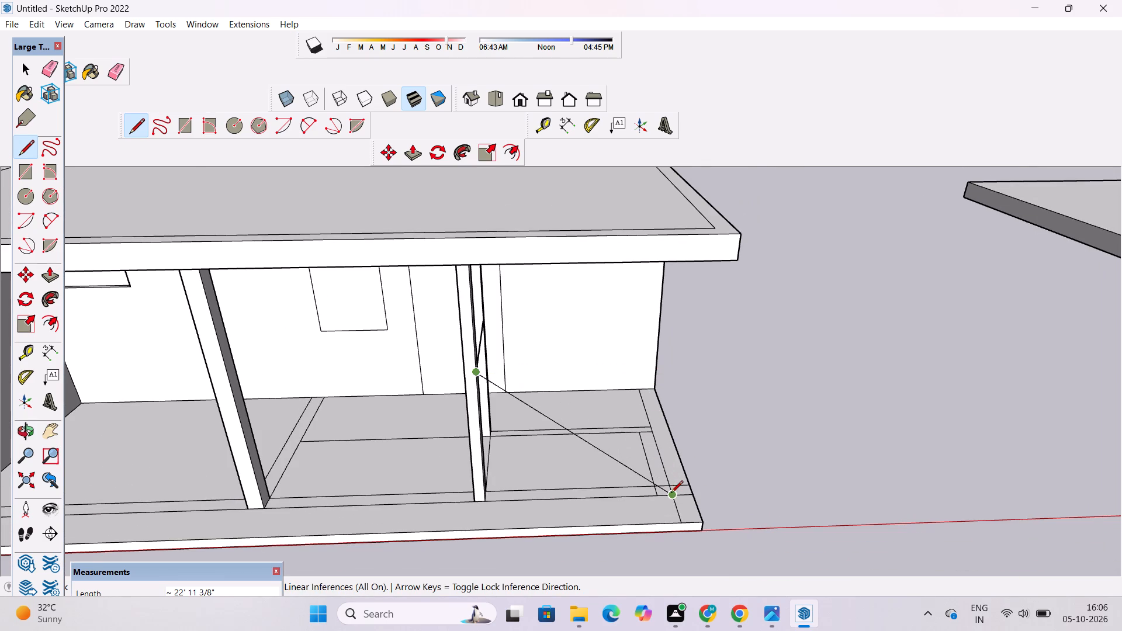
scroll(671, 494, "up", 2)
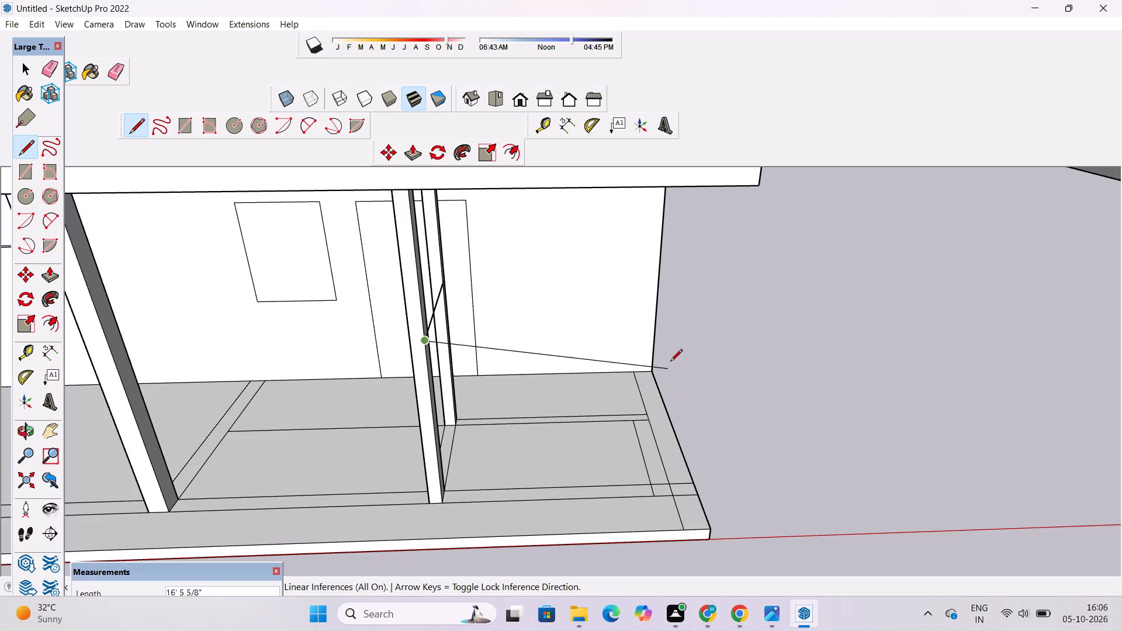
left_click(687, 330)
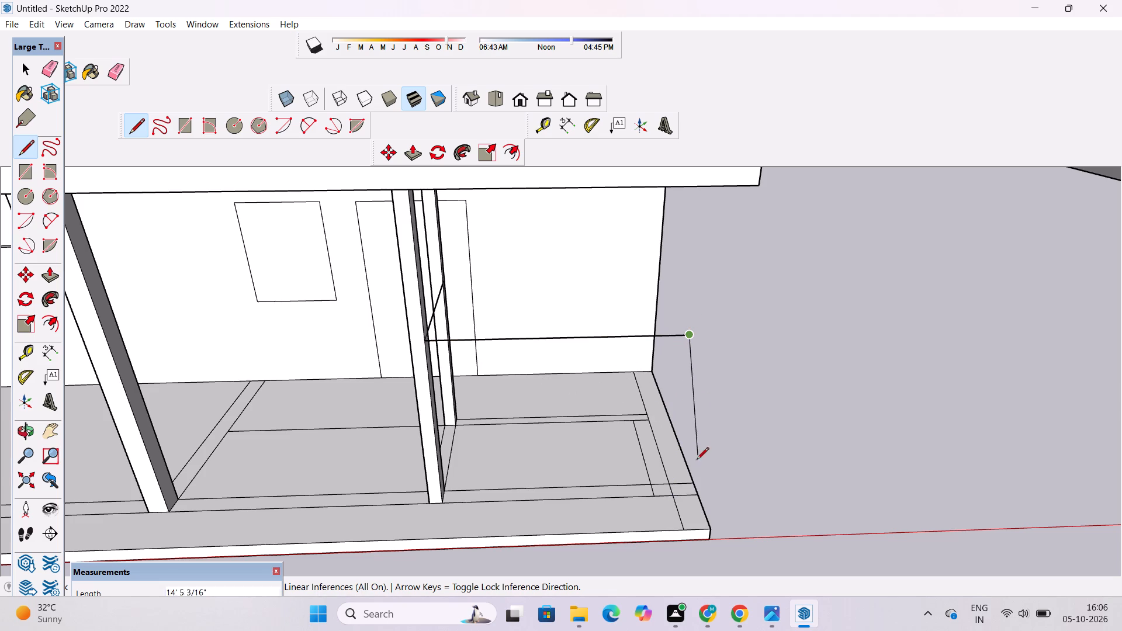
left_click(670, 495)
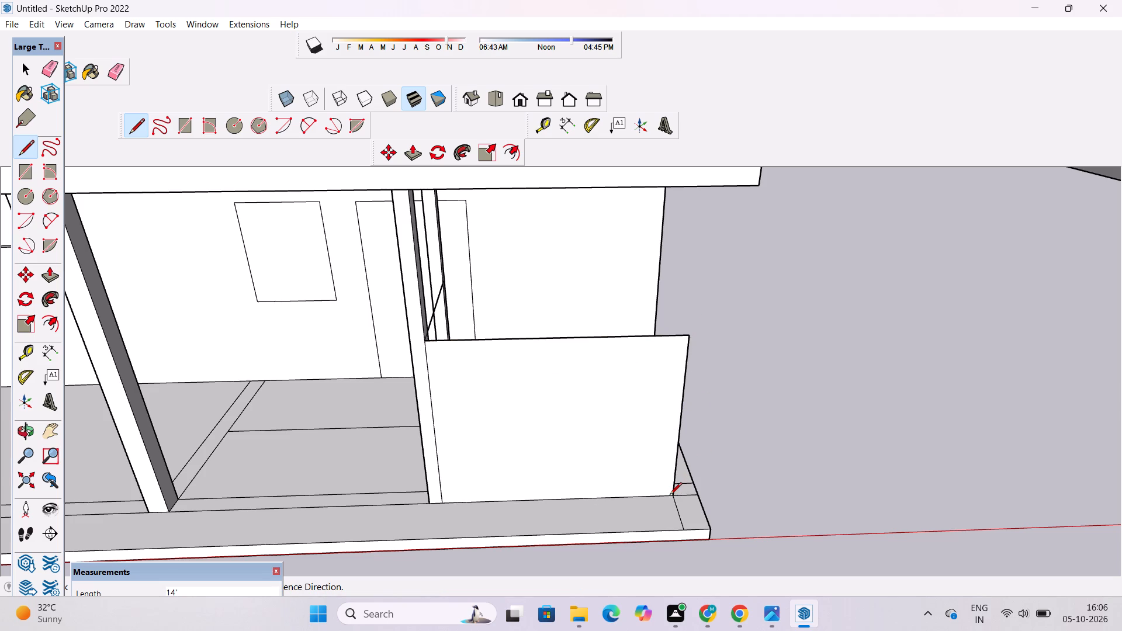
Delete the face enclosed by the new front outline, keeping its edges.
key("space")
left_click(642, 443)
key("Delete")
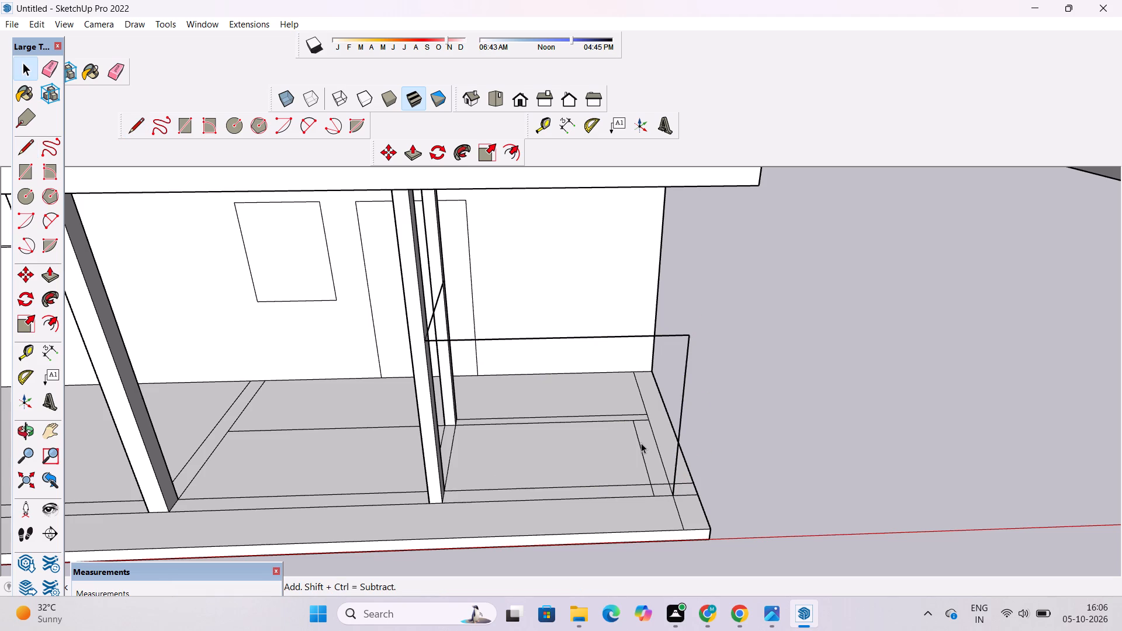
Outline the open bay's rear with a level line from the rear pillar's 14' mark and a 14' vertical down to the outer floor-line corner.
key("o")
left_click_drag(709, 424, 361, 428)
scroll(498, 289, "up", 3)
left_click_drag(588, 299, 741, 310)
left_click(750, 308)
left_click_drag(750, 308, 710, 298, "shift")
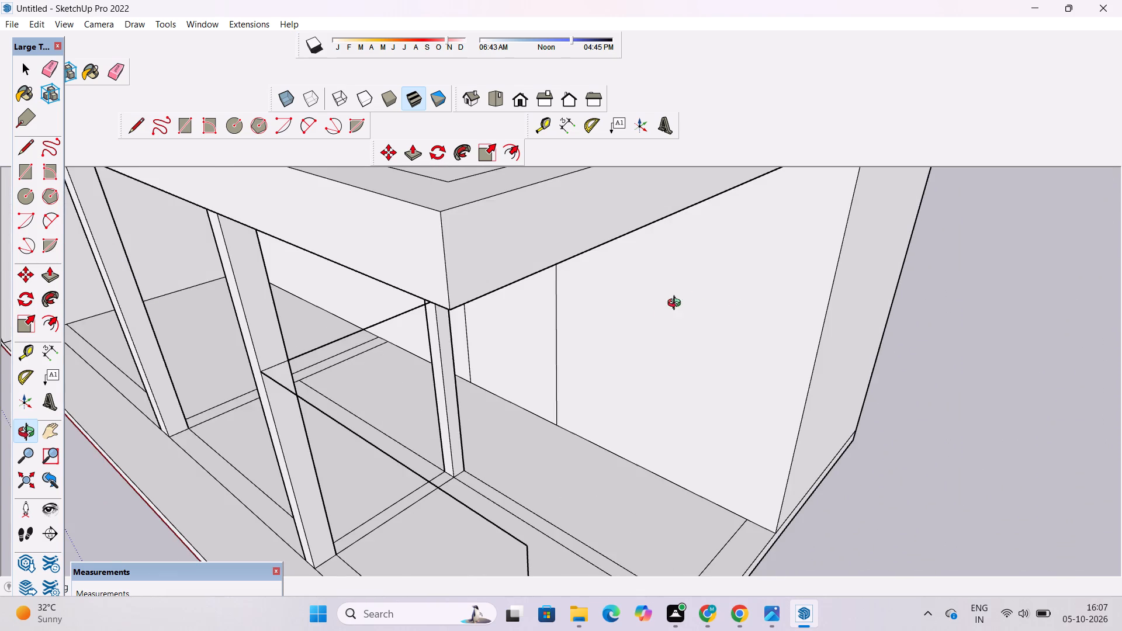
scroll(616, 336, "down", 3)
left_click_drag(565, 445, 603, 409)
left_click(603, 409, "shift")
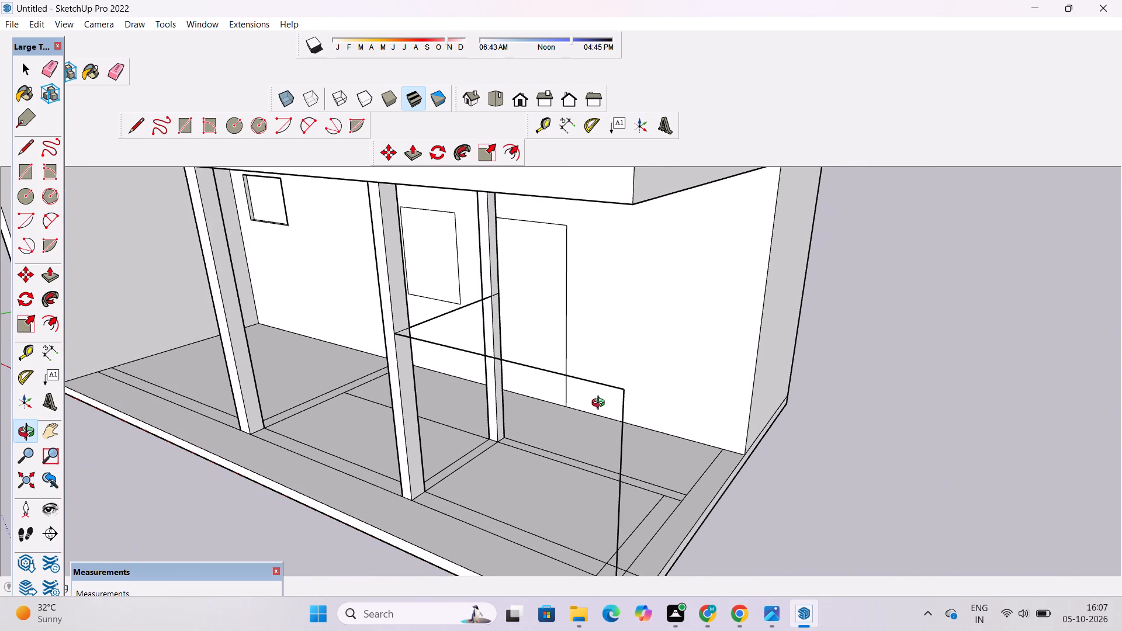
key("l")
scroll(535, 282, "up", 1)
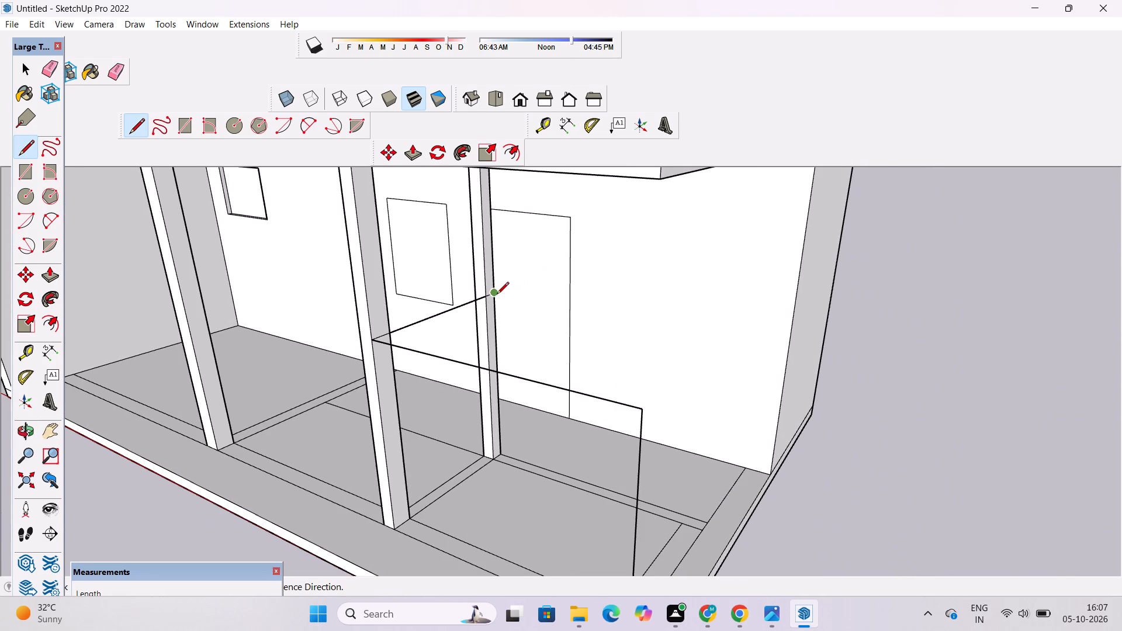
left_click(497, 295)
scroll(570, 308, "down", 4)
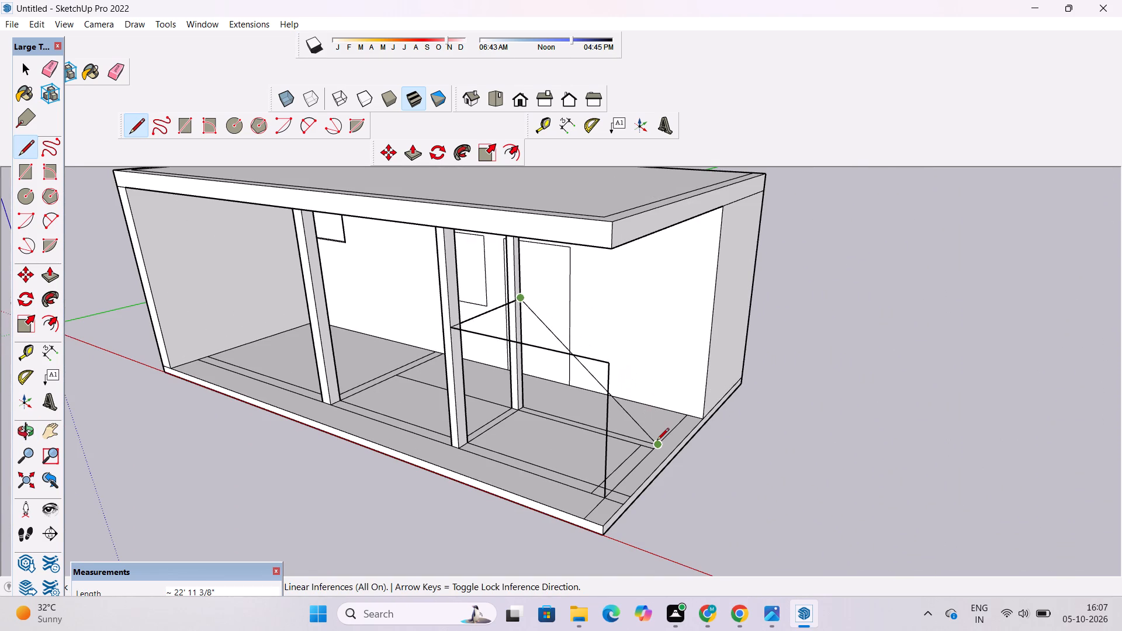
scroll(657, 441, "up", 4)
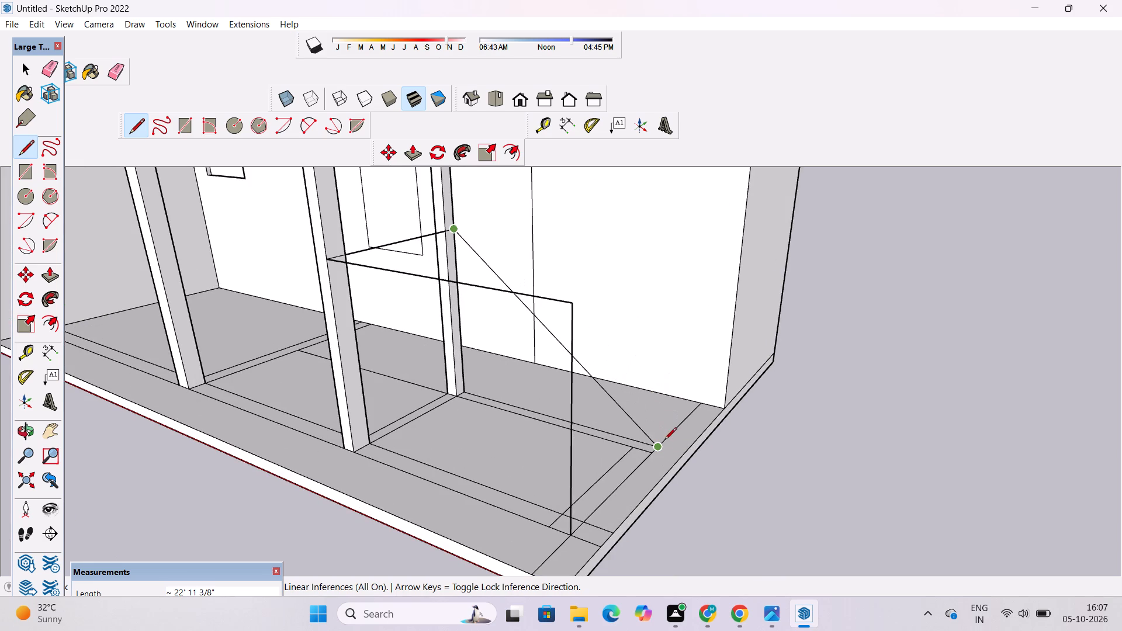
scroll(660, 448, "up", 4)
scroll(660, 448, "down", 3)
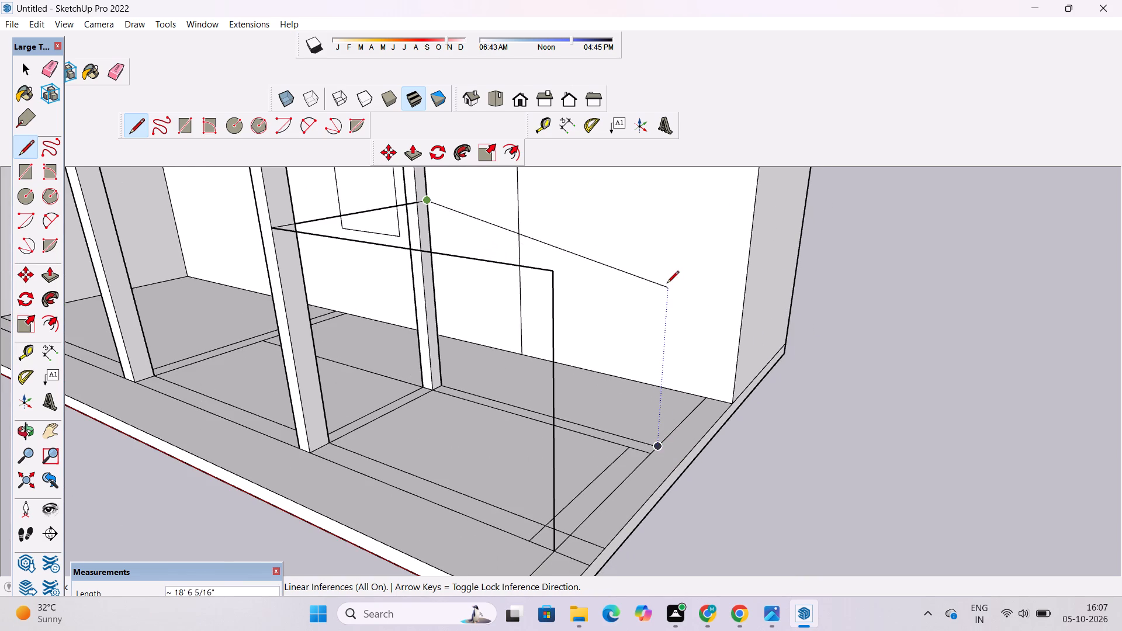
left_click(672, 228)
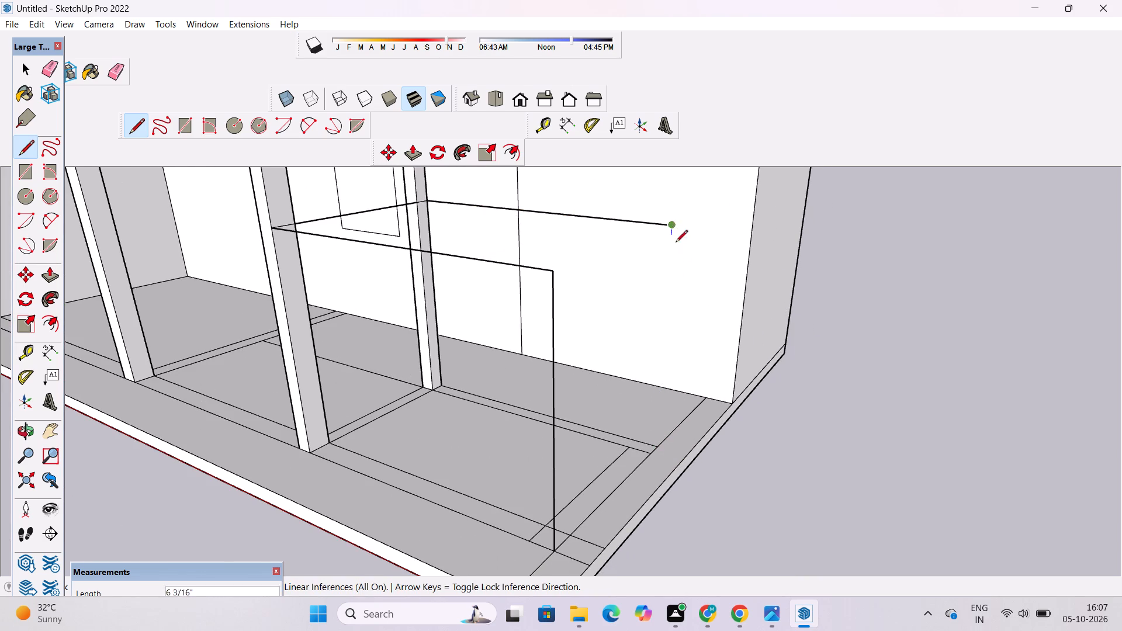
left_click(657, 449)
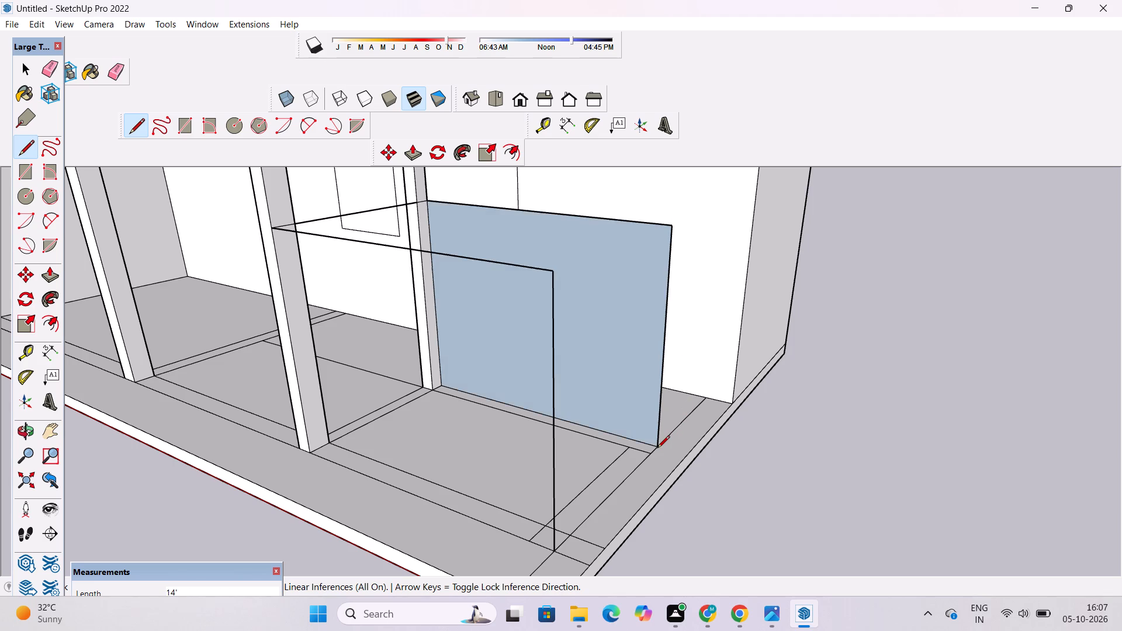
Delete the face enclosed by the new rear outline, keeping its edges.
key("space")
left_click(614, 351)
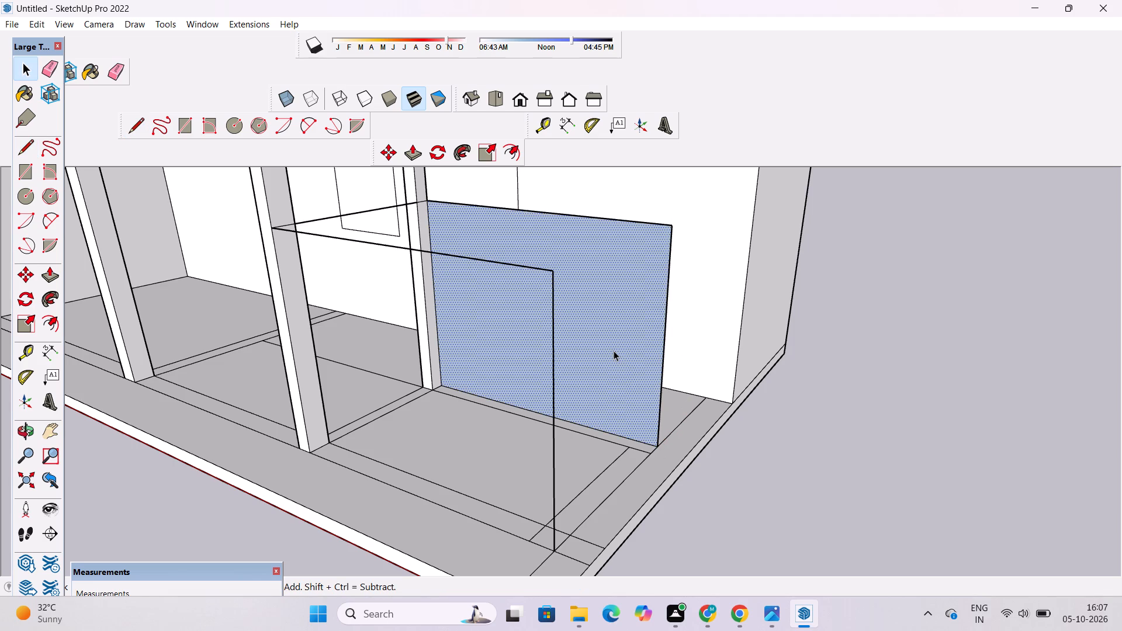
key("Delete")
Close the bay's top outline with a line joining the outer top corners of the front and rear outlines.
key("l")
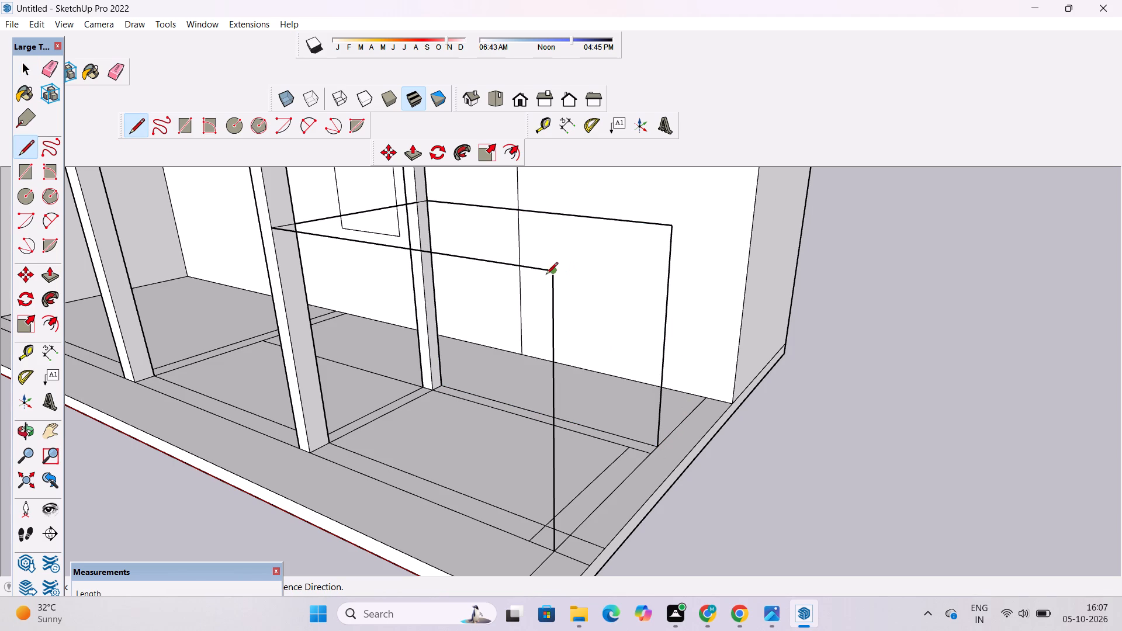
left_click(550, 272)
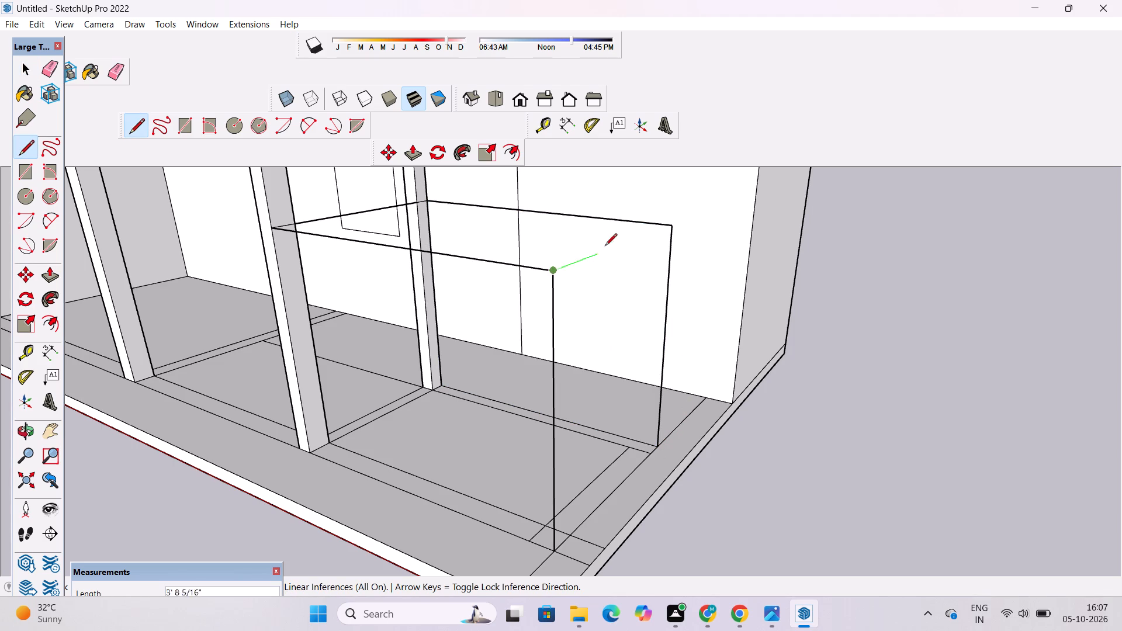
left_click(672, 227)
key("space")
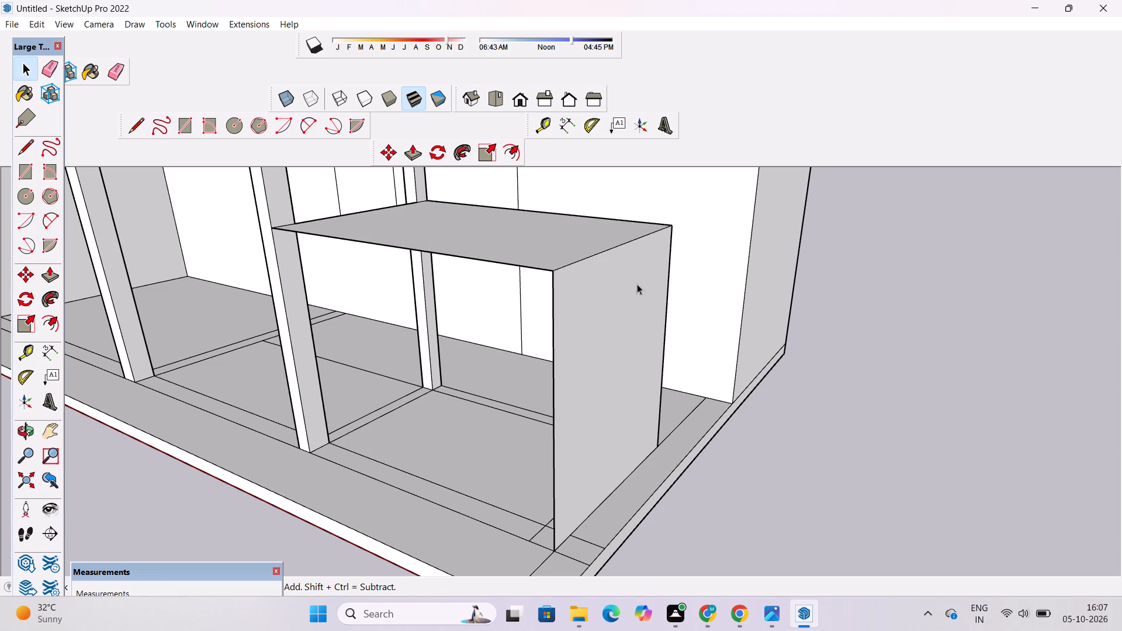
Erase the two outer 14' vertical edges beneath the bay's raised horizontal face.
key("e")
left_click_drag(552, 314, 558, 316)
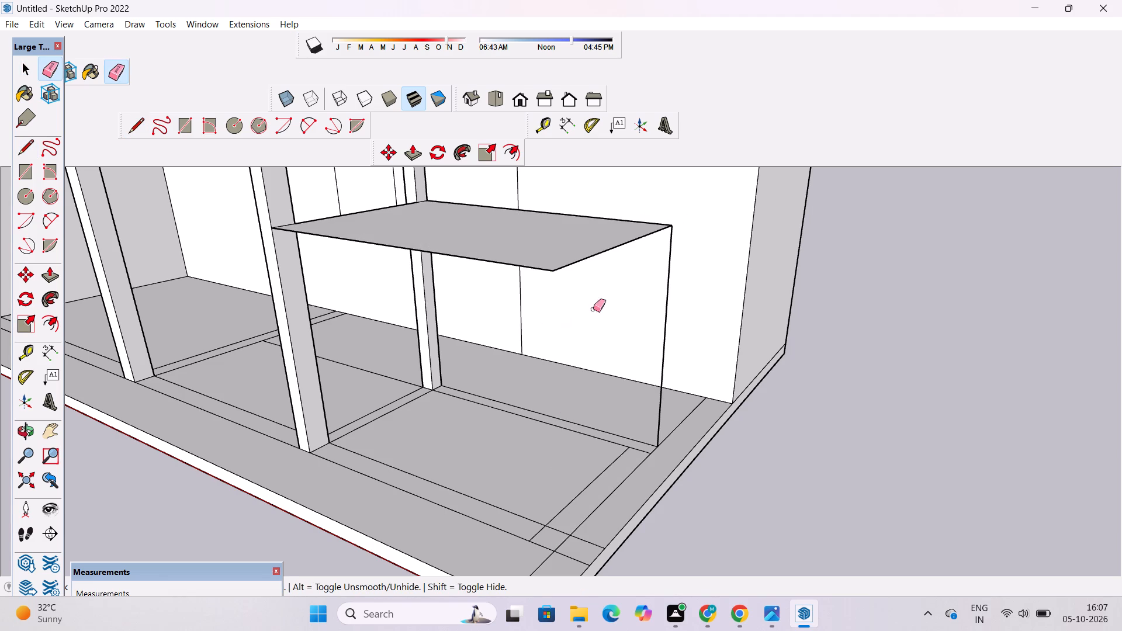
left_click_drag(676, 275, 663, 293)
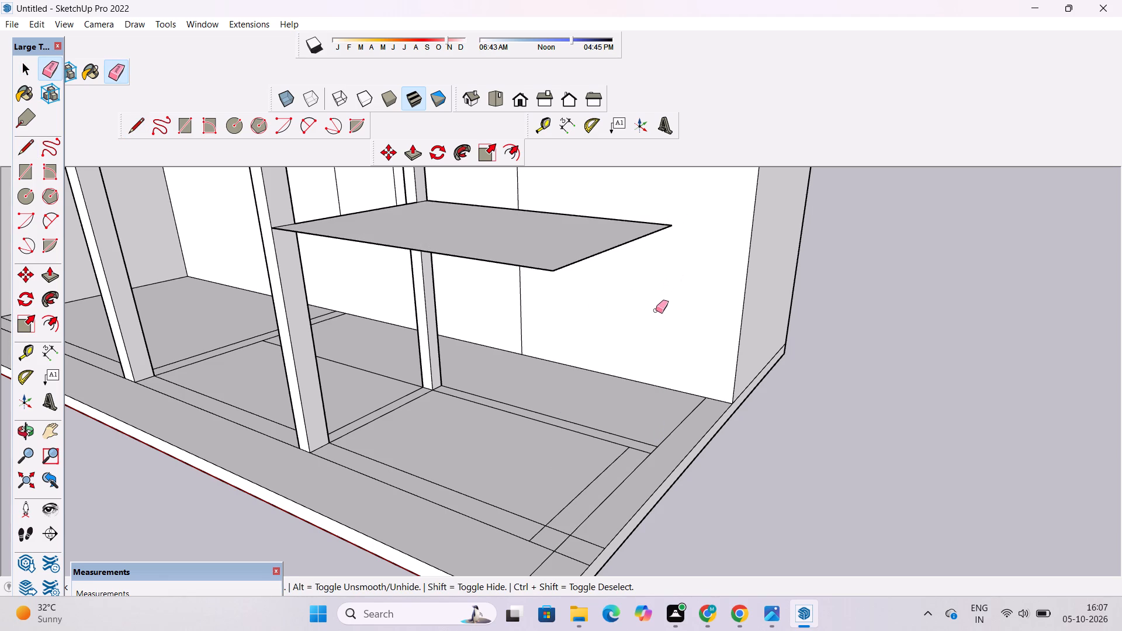
scroll(662, 332, "down", 3)
key("space")
Place guides on the raised face 1' 6" inside its front edge, 1' inside its rear edge and 1.5' inside its outer edge.
key("o")
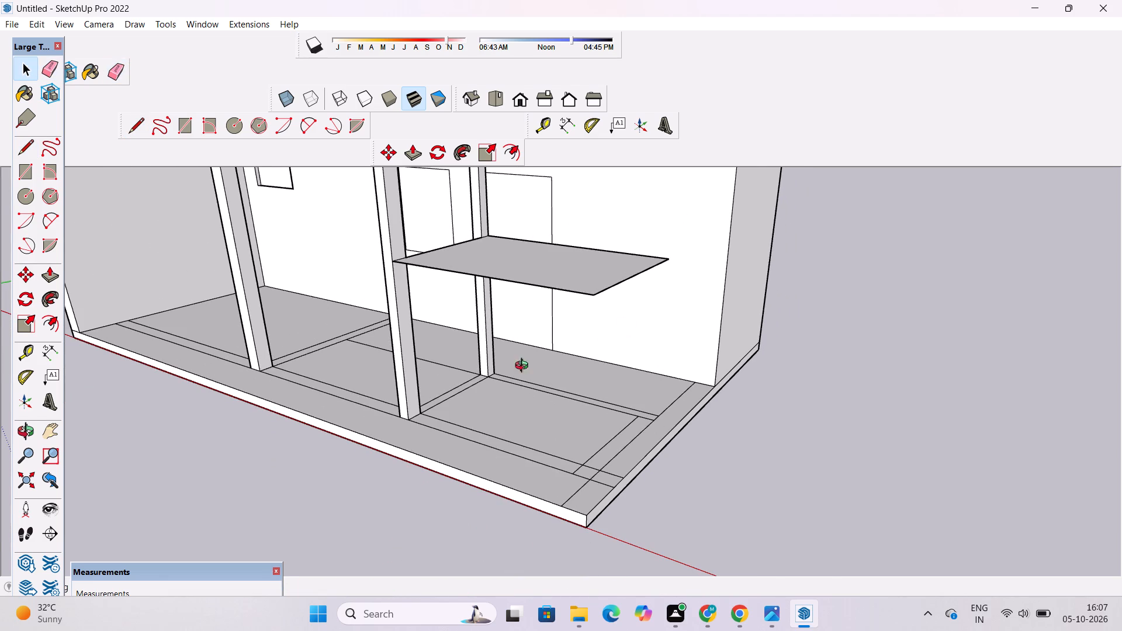
left_click_drag(550, 378, 796, 382)
scroll(786, 369, "down", 4)
left_click_drag(691, 348, 692, 397, "shift")
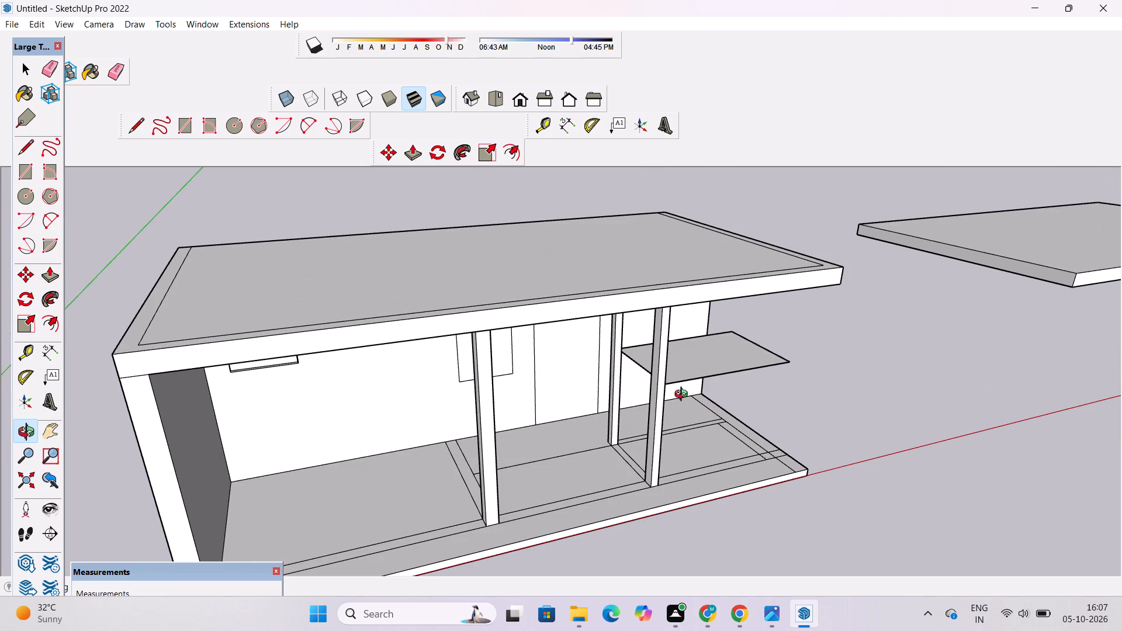
left_click_drag(688, 389, 666, 493)
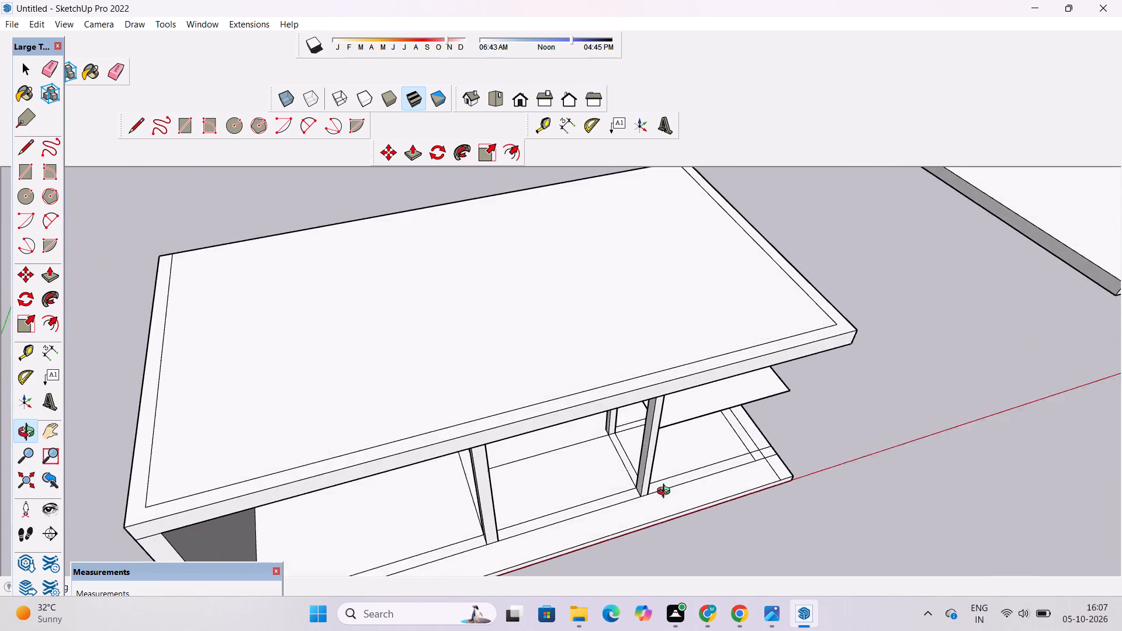
left_click_drag(666, 493, 642, 500)
scroll(667, 473, "up", 2)
left_click_drag(671, 464, 553, 419, "shift")
left_click_drag(678, 403, 587, 419)
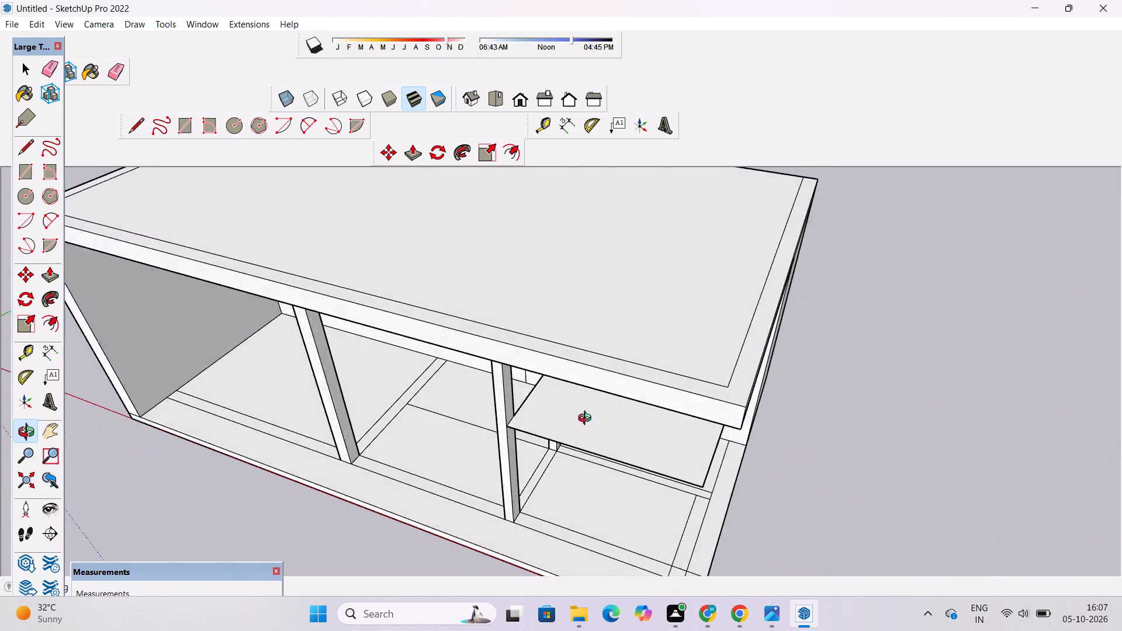
left_click_drag(587, 419, 483, 388)
scroll(500, 389, "up", 4)
left_click_drag(518, 461, 464, 432)
scroll(446, 412, "up", 3)
left_click_drag(465, 401, 452, 408, "shift")
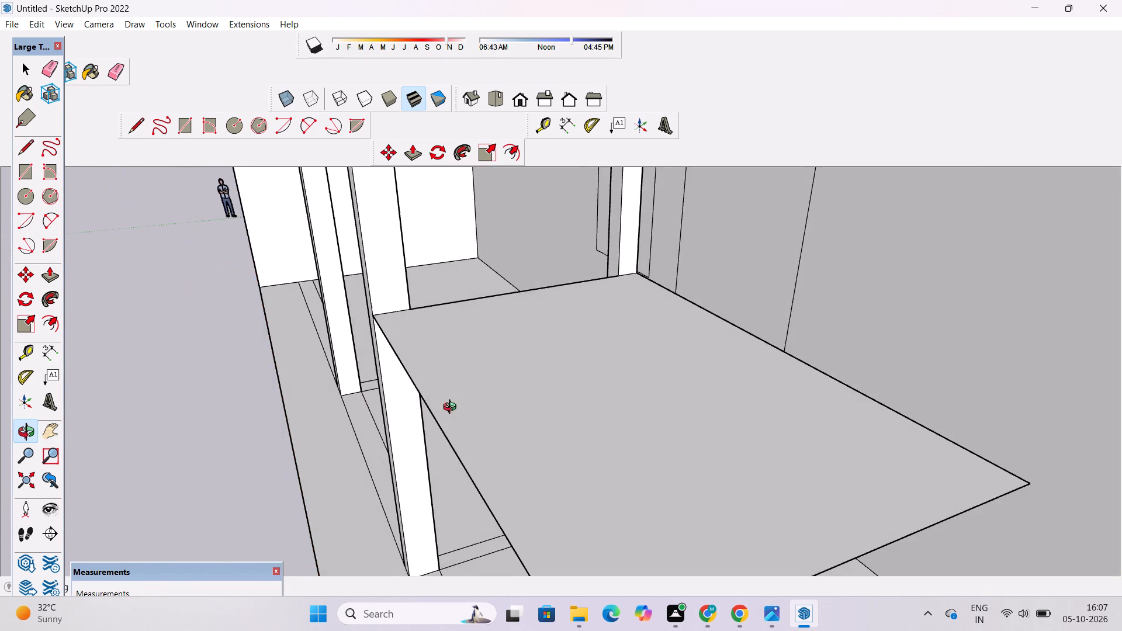
left_click_drag(452, 408, 459, 370, "shift")
left_click_drag(457, 380, 448, 396)
key("t")
scroll(427, 334, "down", 2)
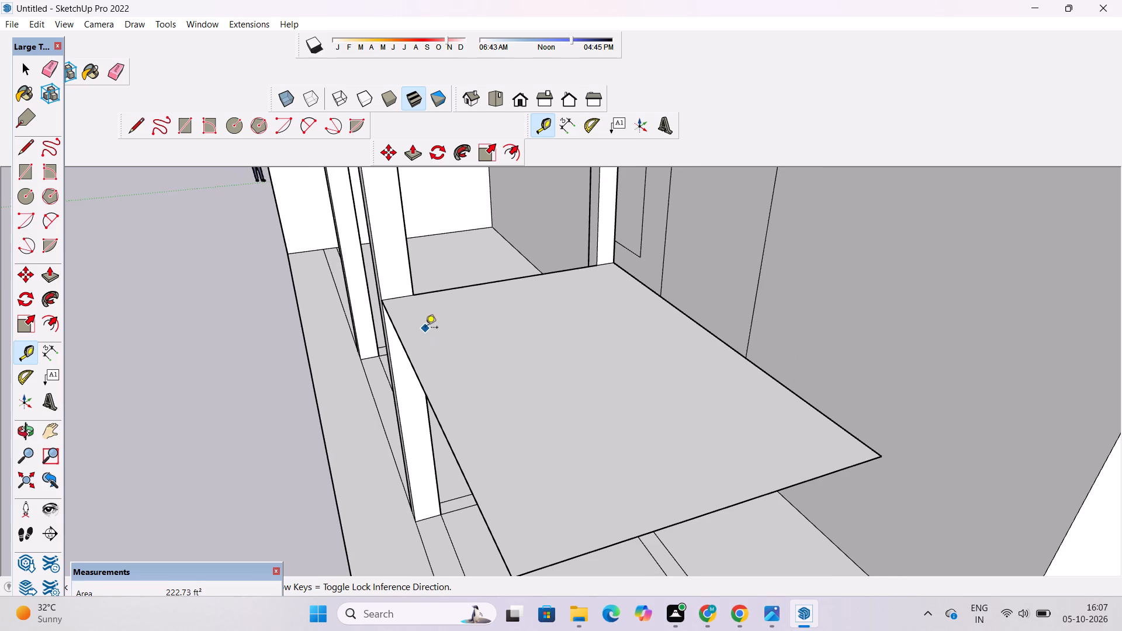
left_click(406, 353)
left_click(416, 293)
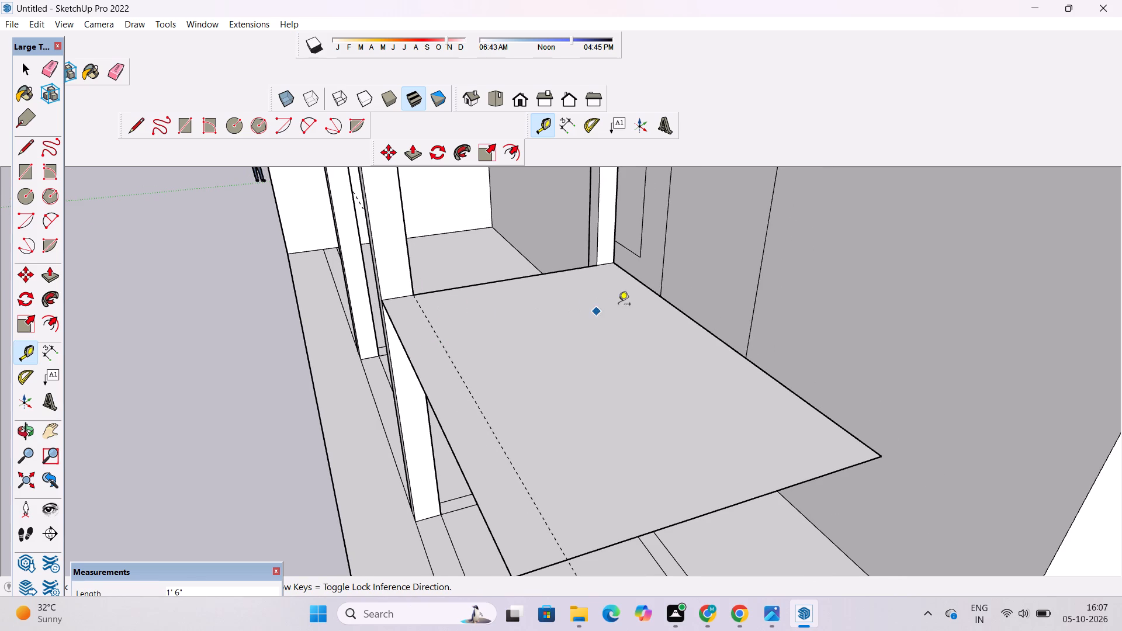
left_click(631, 270)
left_click(594, 265)
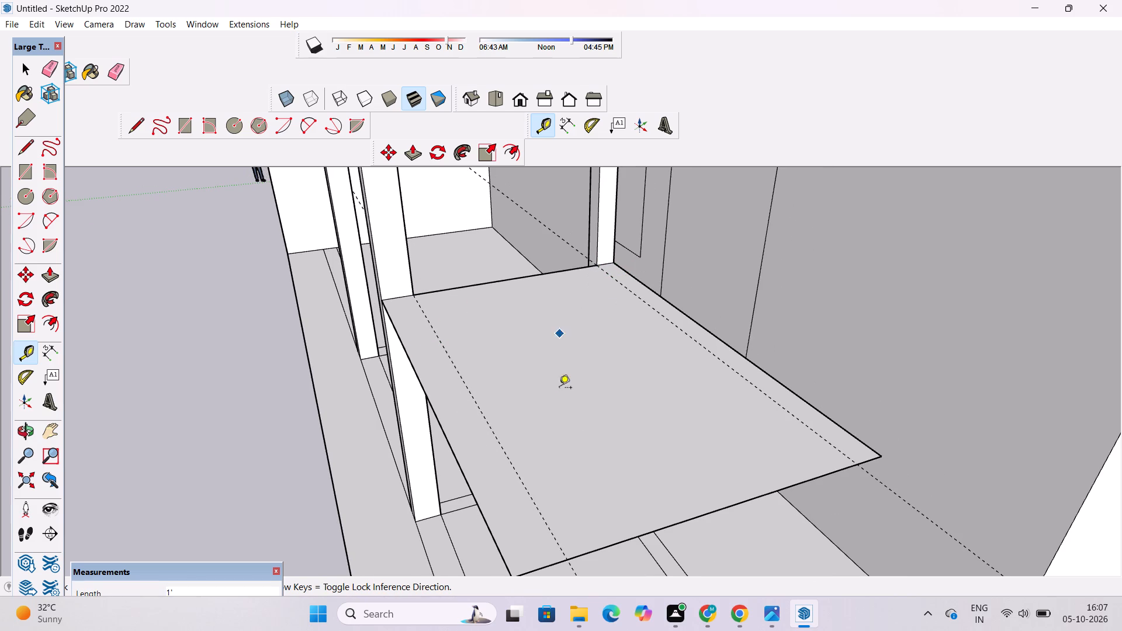
left_click(719, 511)
type("1.5'")
key("Return")
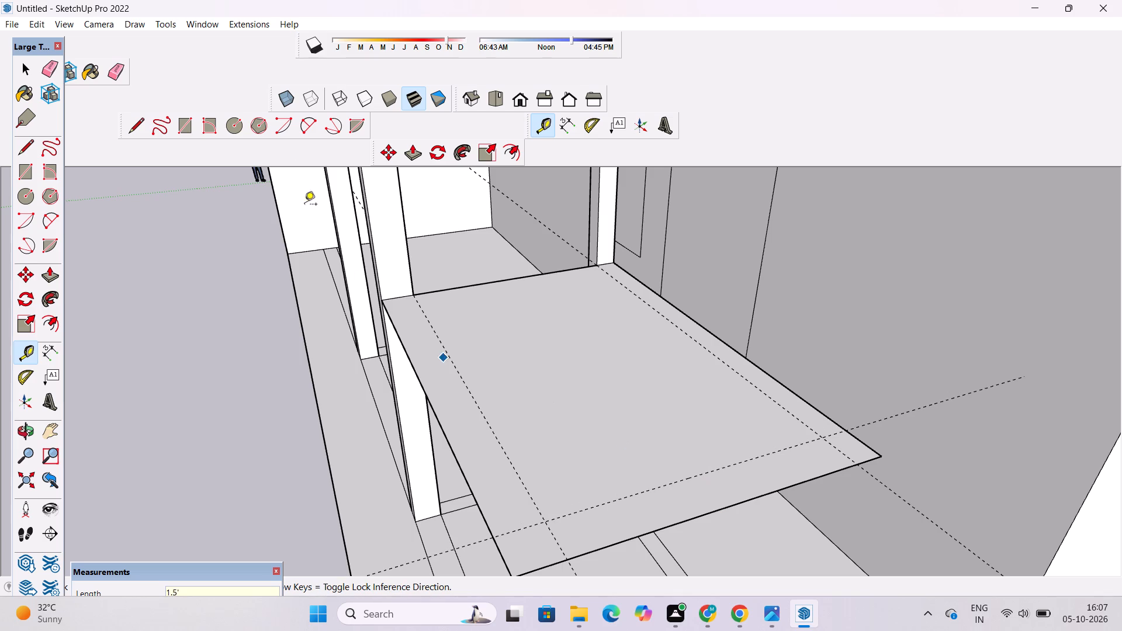
Trace the inner outline on the raised face along the three guides, from the front pillar's inner corner around to the rear pillar.
left_click(139, 126)
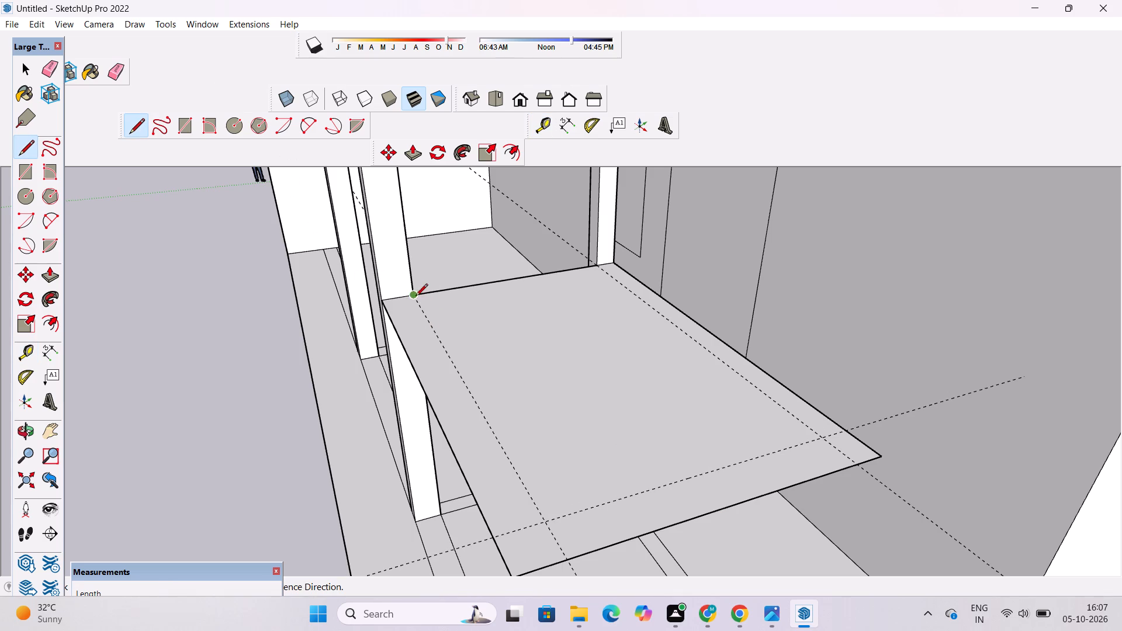
left_click(413, 295)
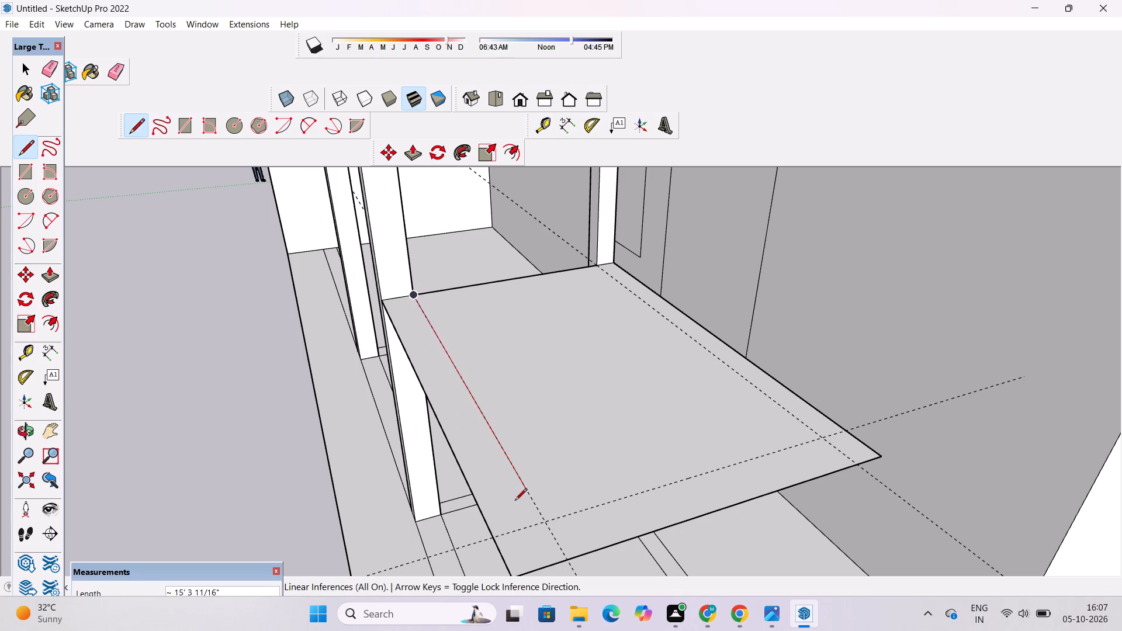
left_click(543, 523)
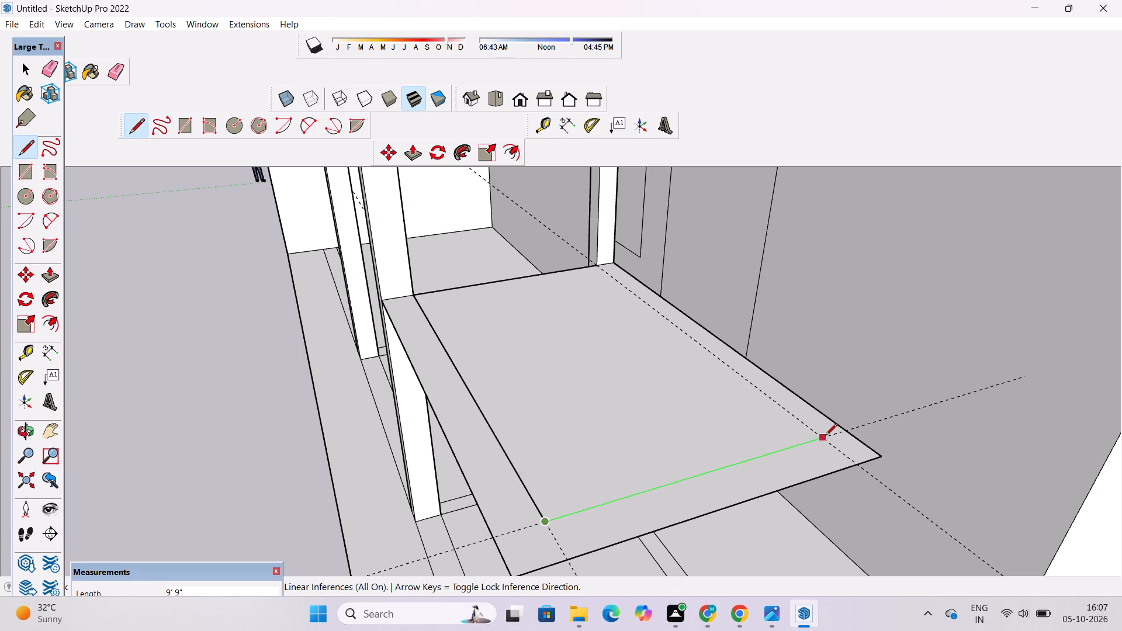
left_click(823, 439)
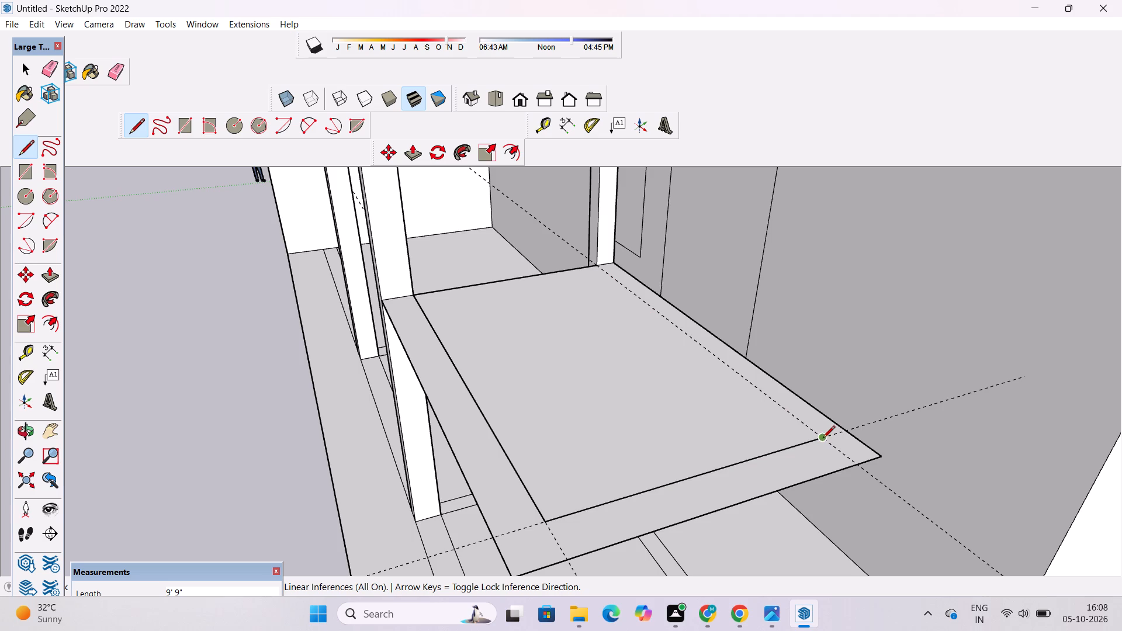
left_click(597, 265)
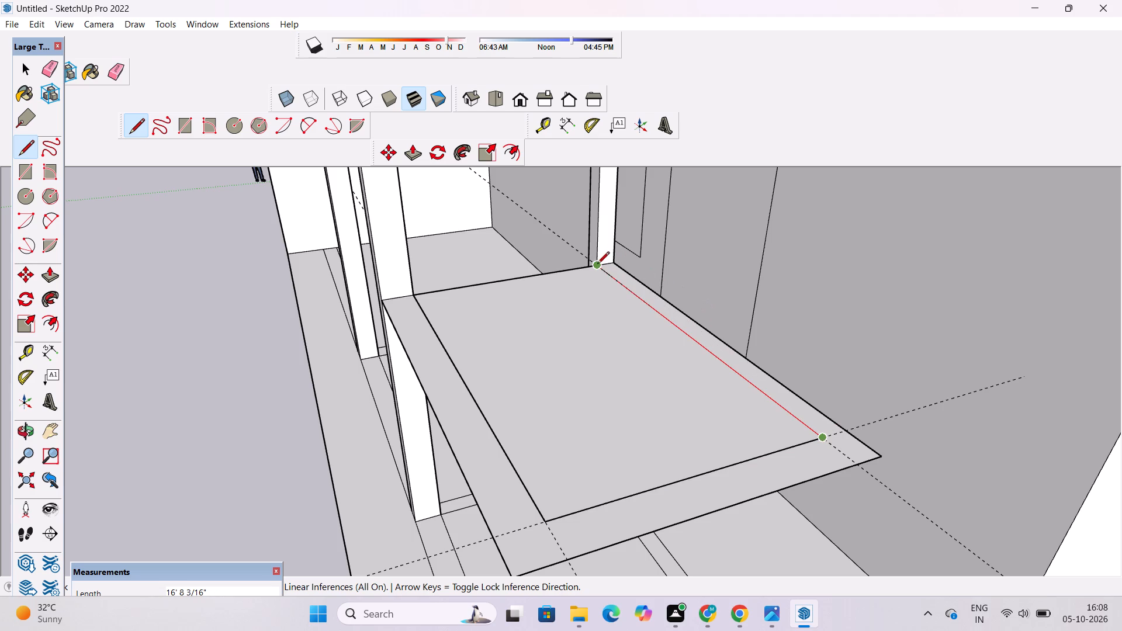
key("space")
Erase the three guides running past the raised face.
type("e")
scroll(489, 337, "down", 15)
left_click_drag(336, 437, 342, 464)
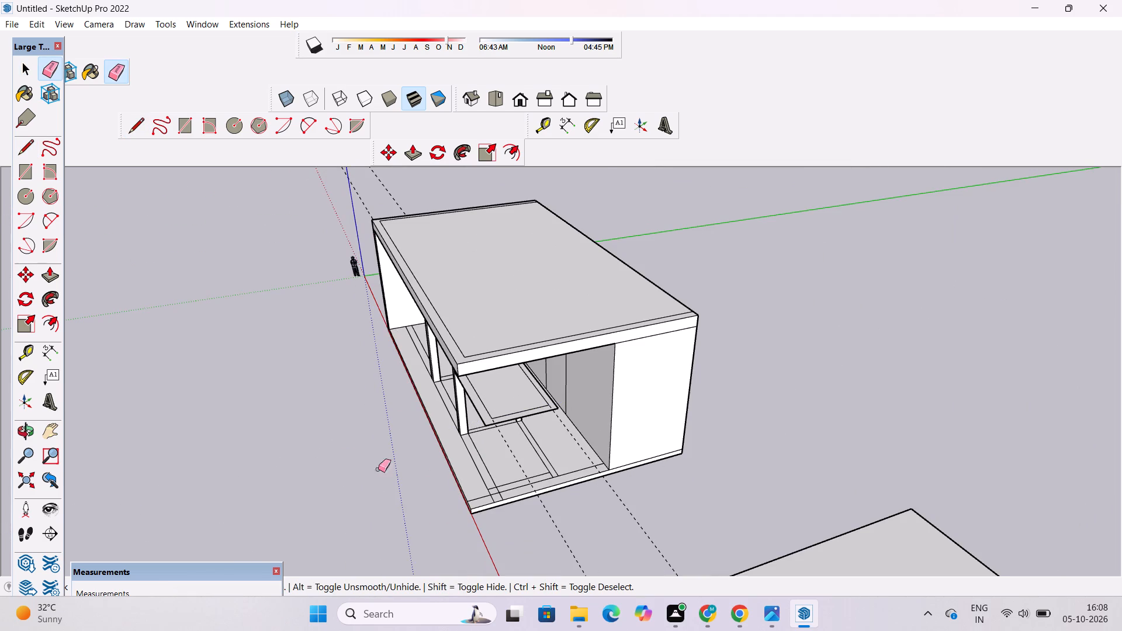
left_click_drag(721, 526, 563, 554)
scroll(579, 484, "up", 4)
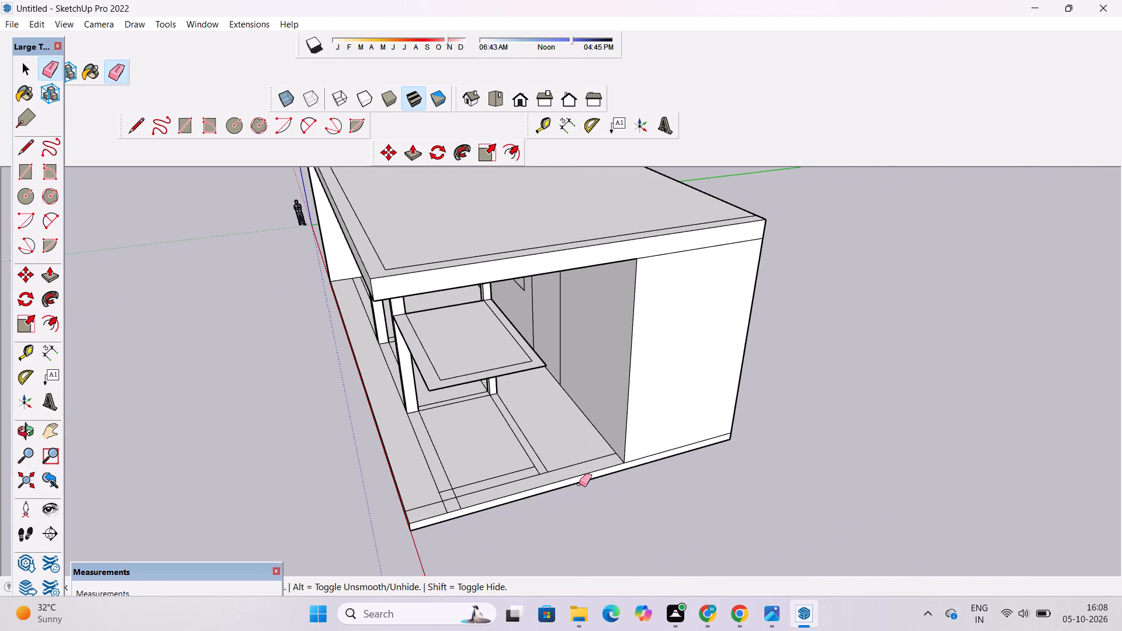
key("space")
Examine the end bay's raised face and its inner outline from above and from the front.
key("o")
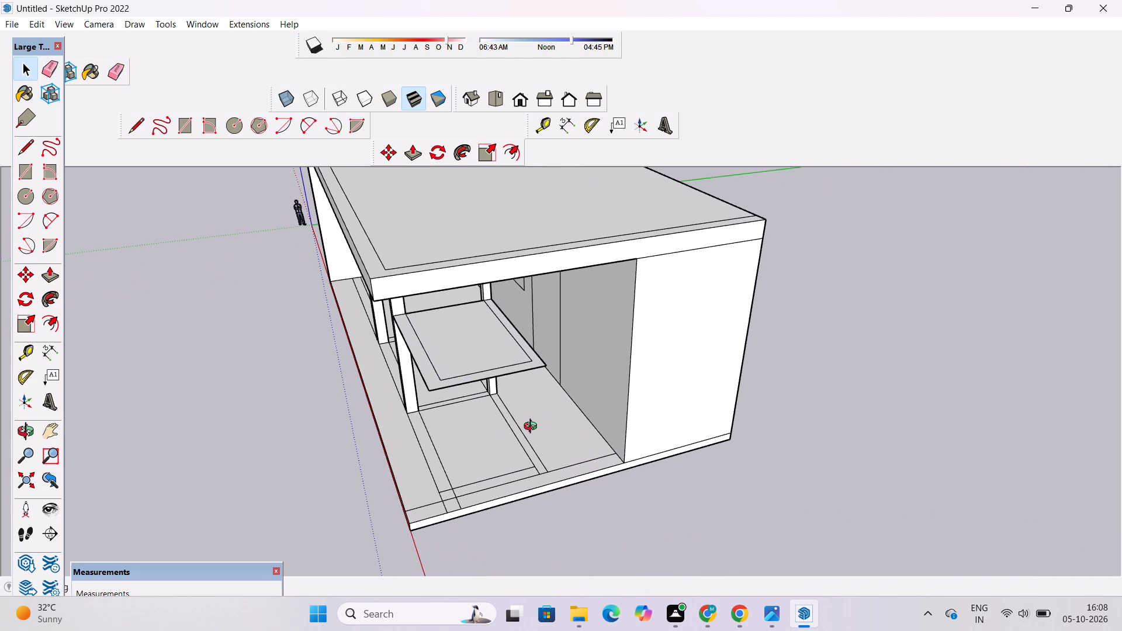
scroll(554, 423, "down", 3)
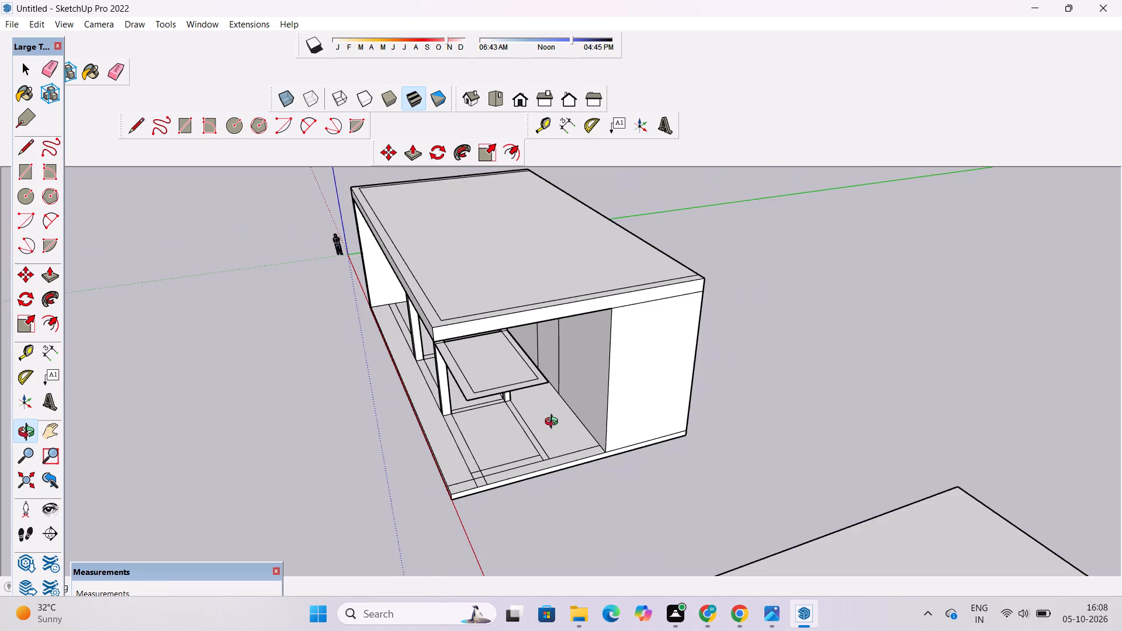
scroll(554, 423, "up", 3)
left_click_drag(527, 447, 887, 502)
scroll(654, 427, "up", 3)
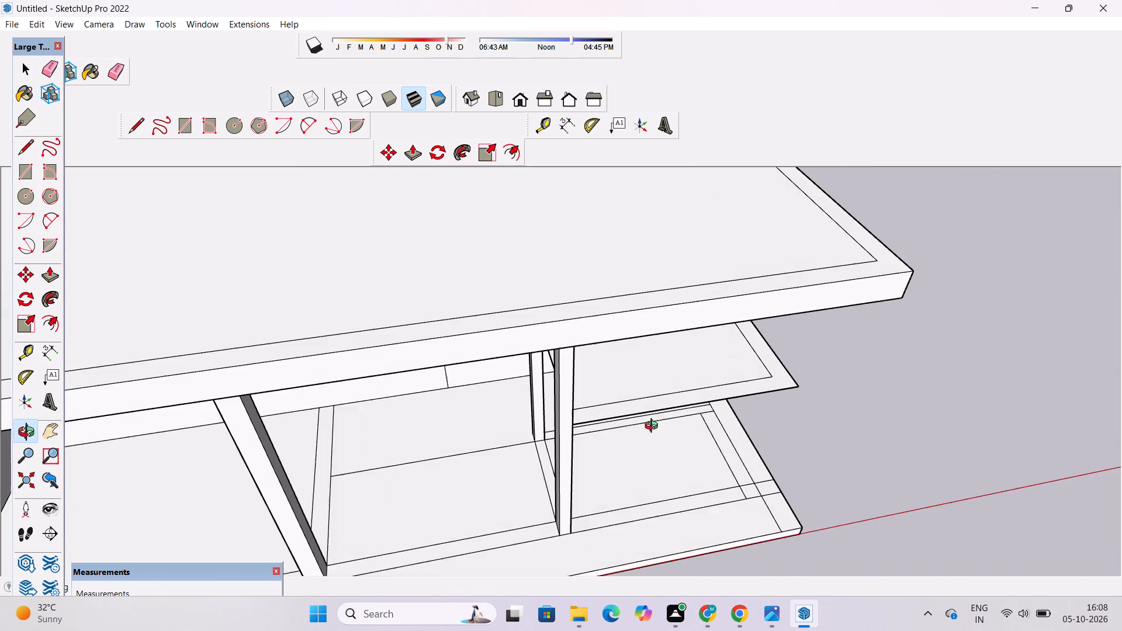
left_click_drag(663, 422, 650, 472, "shift")
left_click_drag(650, 488, 639, 394)
scroll(636, 392, "down", 4)
scroll(635, 396, "up", 4)
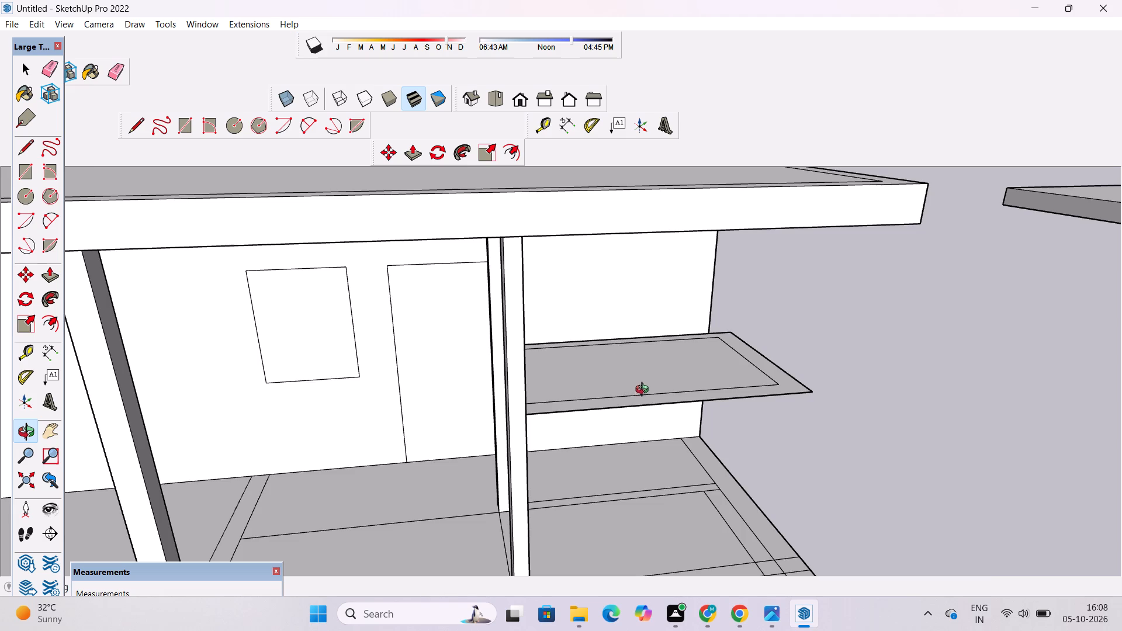
Examine the end bay's raised face from the front, against the rear wall, pillars and roof slab.
scroll(652, 411, "down", 6)
left_click_drag(721, 495, 661, 415)
scroll(656, 419, "up", 3)
left_click_drag(647, 429, 669, 470)
scroll(669, 470, "down", 2)
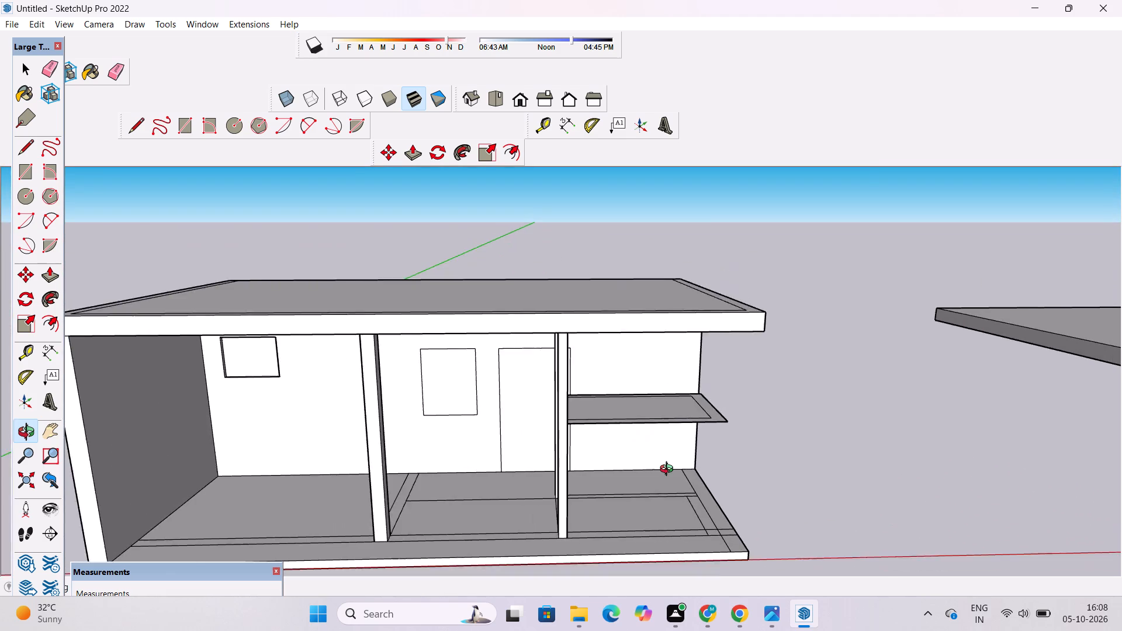
scroll(655, 473, "up", 4)
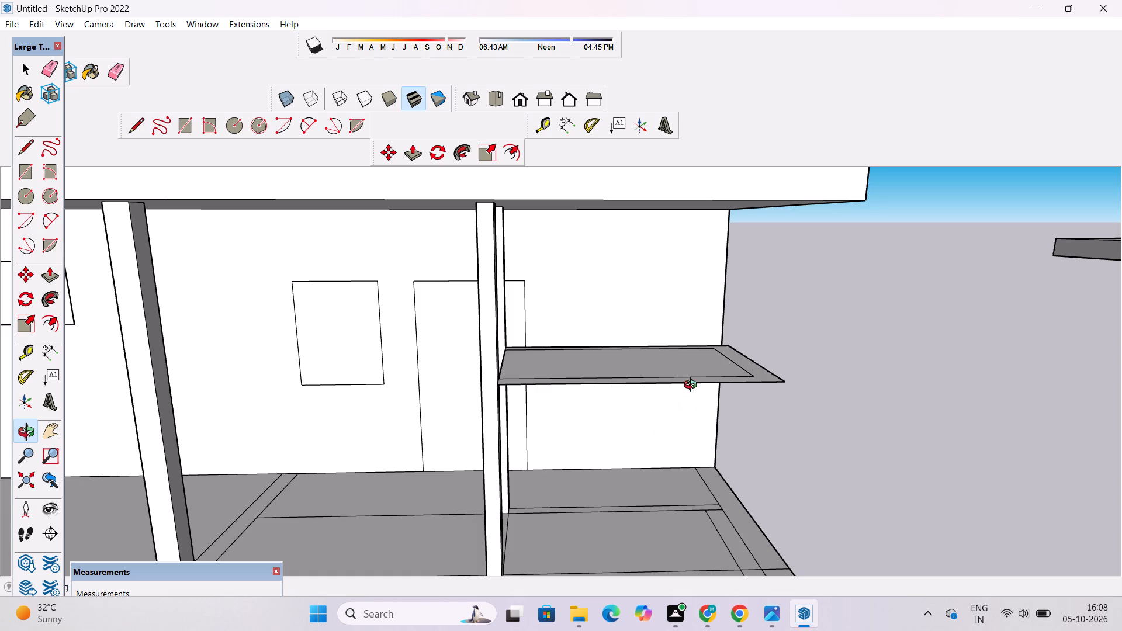
scroll(687, 412, "down", 3)
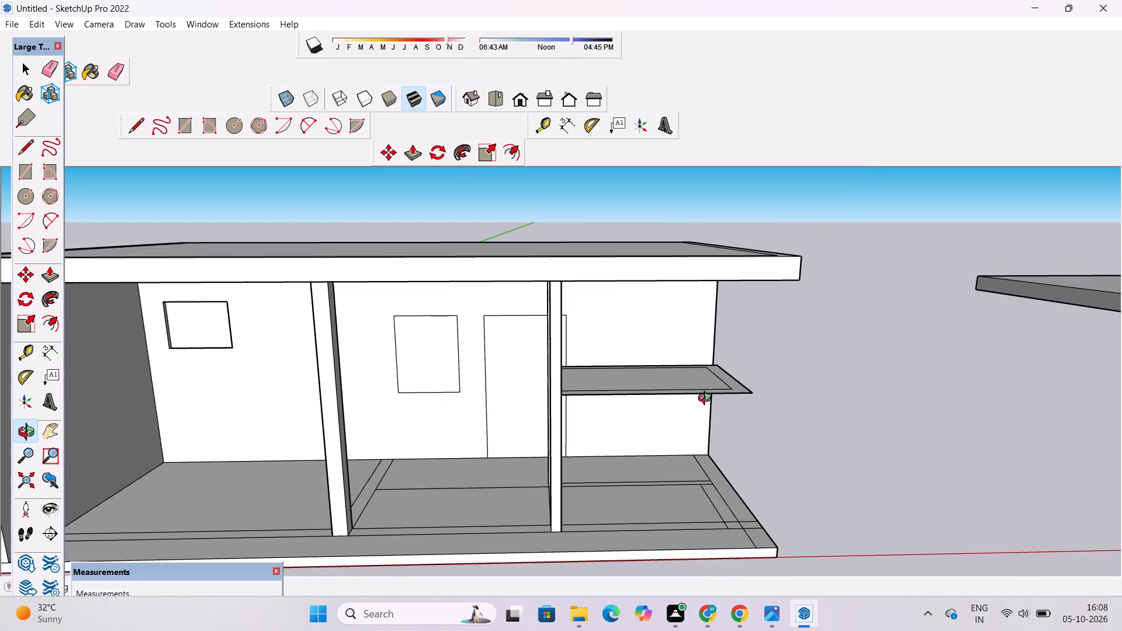
scroll(715, 396, "down", 2)
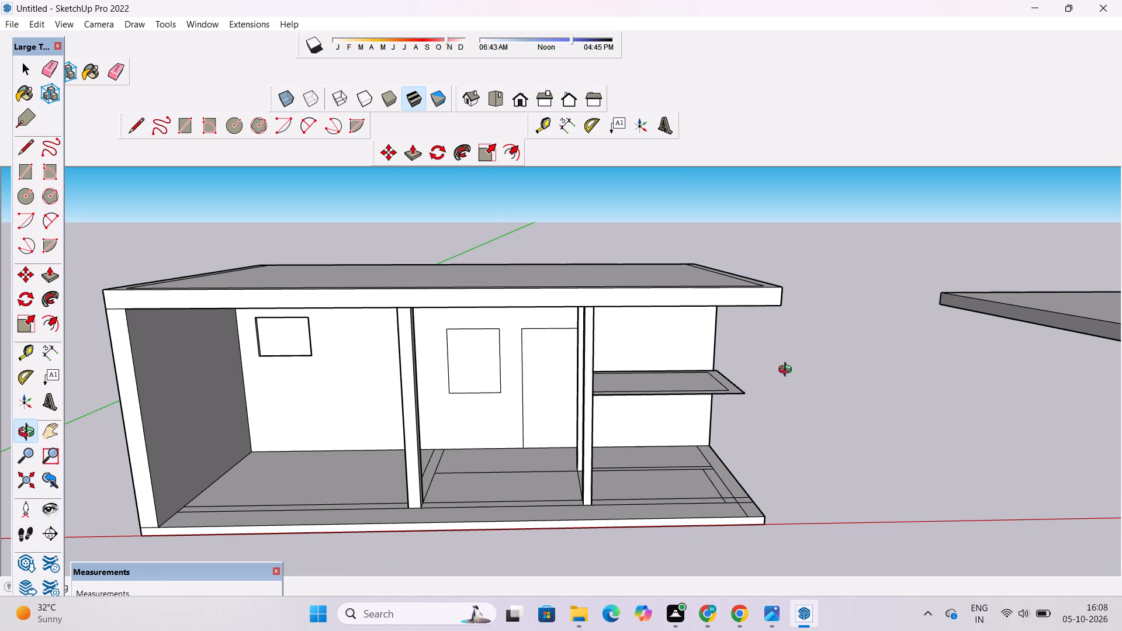
scroll(931, 362, "down", 5)
scroll(930, 366, "up", 1)
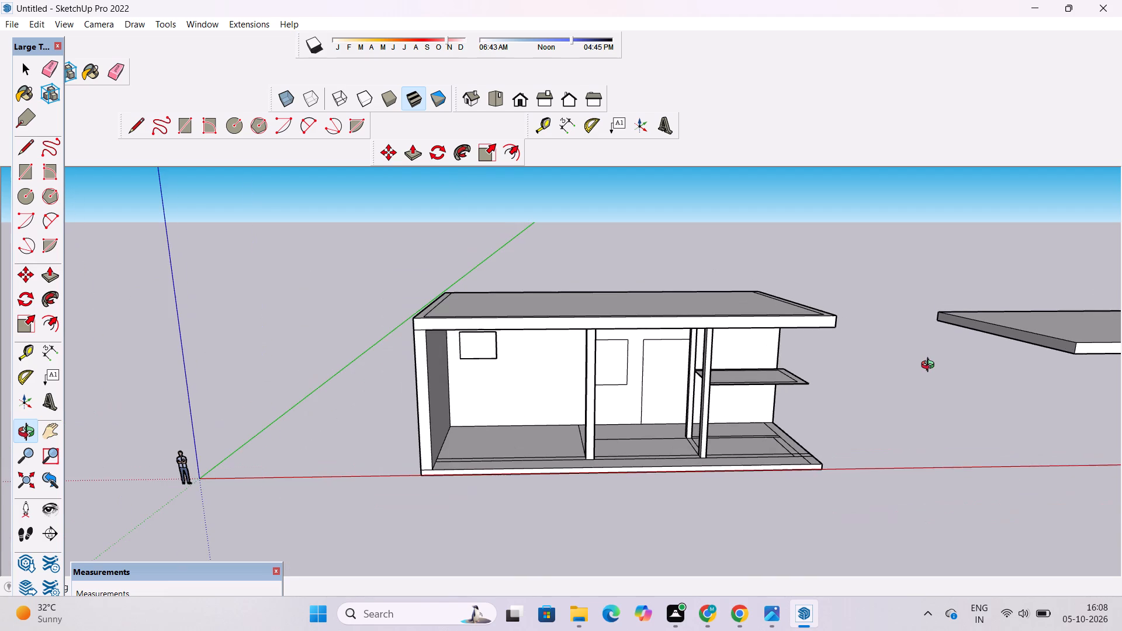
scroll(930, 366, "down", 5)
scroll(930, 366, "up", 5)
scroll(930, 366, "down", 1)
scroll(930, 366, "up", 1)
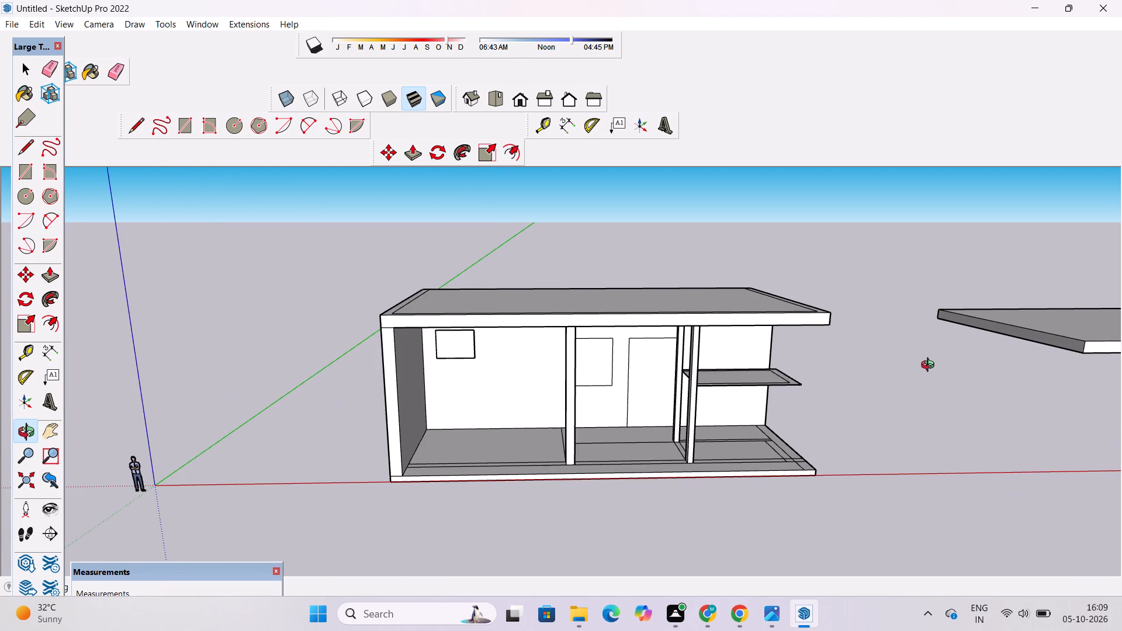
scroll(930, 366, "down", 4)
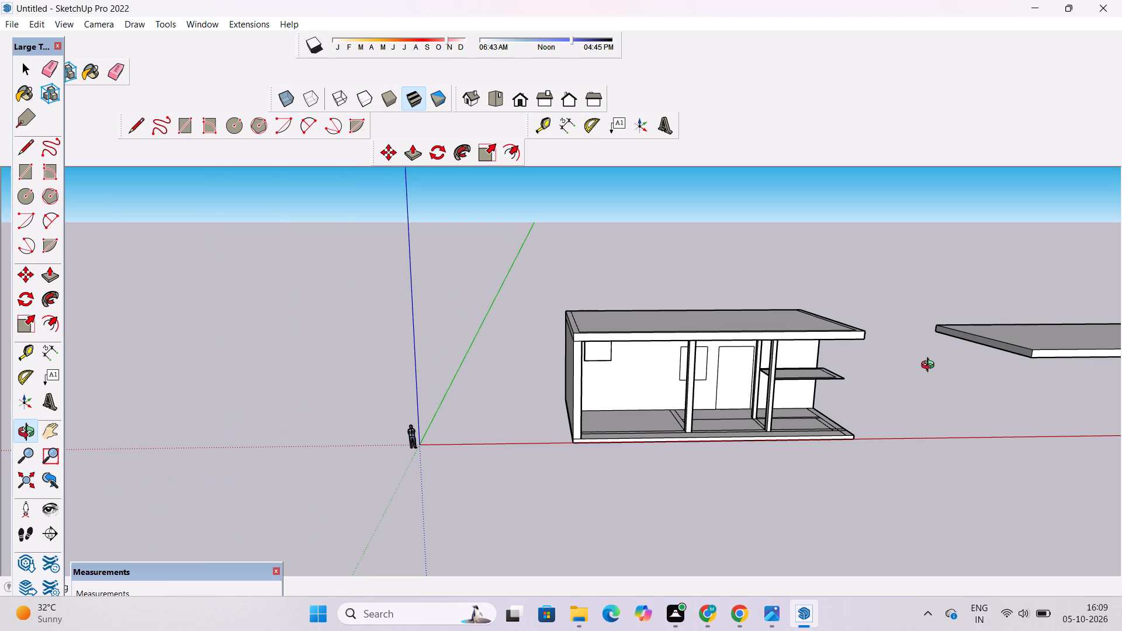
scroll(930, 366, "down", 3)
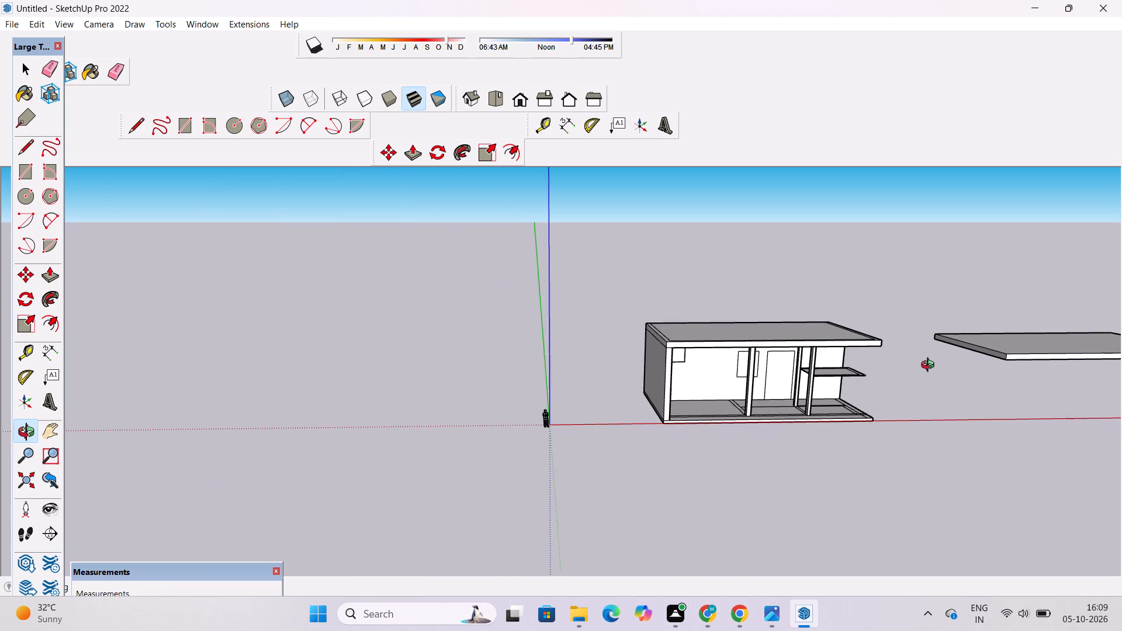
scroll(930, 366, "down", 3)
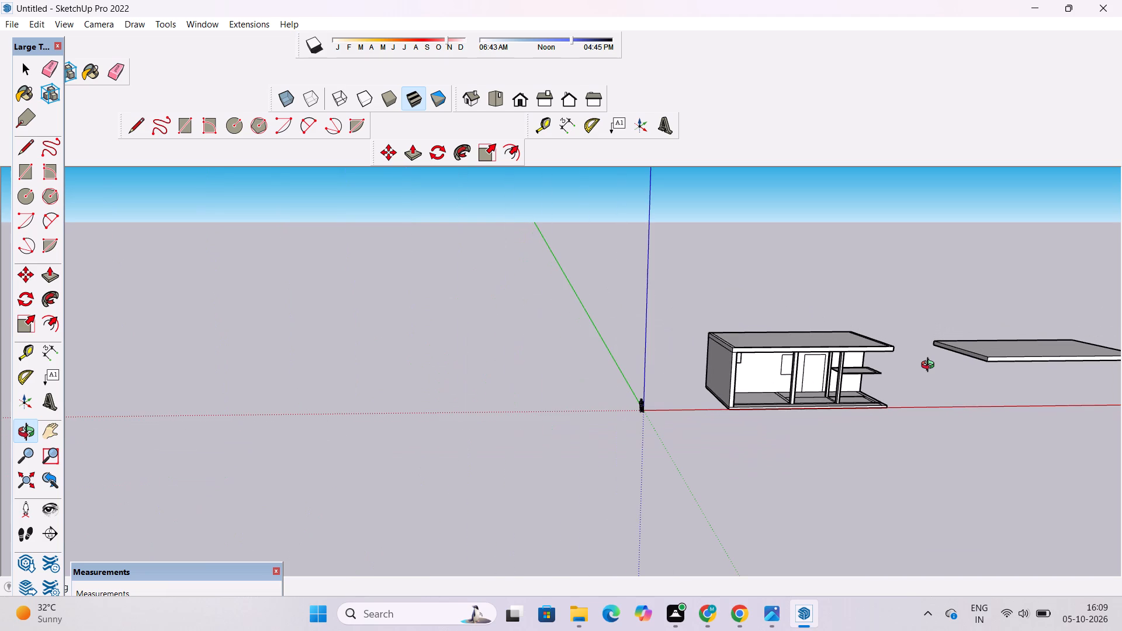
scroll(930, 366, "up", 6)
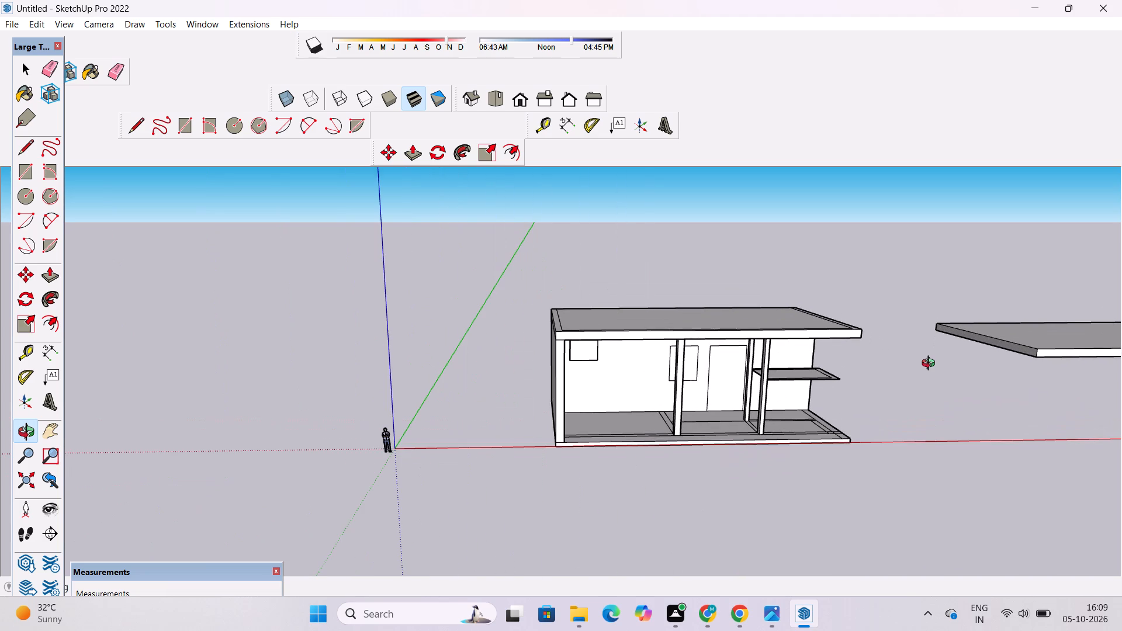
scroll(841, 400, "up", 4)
Inspect the open bays, pillars and floor outlines beneath the raised face from the front and at an angle.
left_click_drag(854, 380, 806, 369, "shift")
left_click_drag(798, 380, 799, 450)
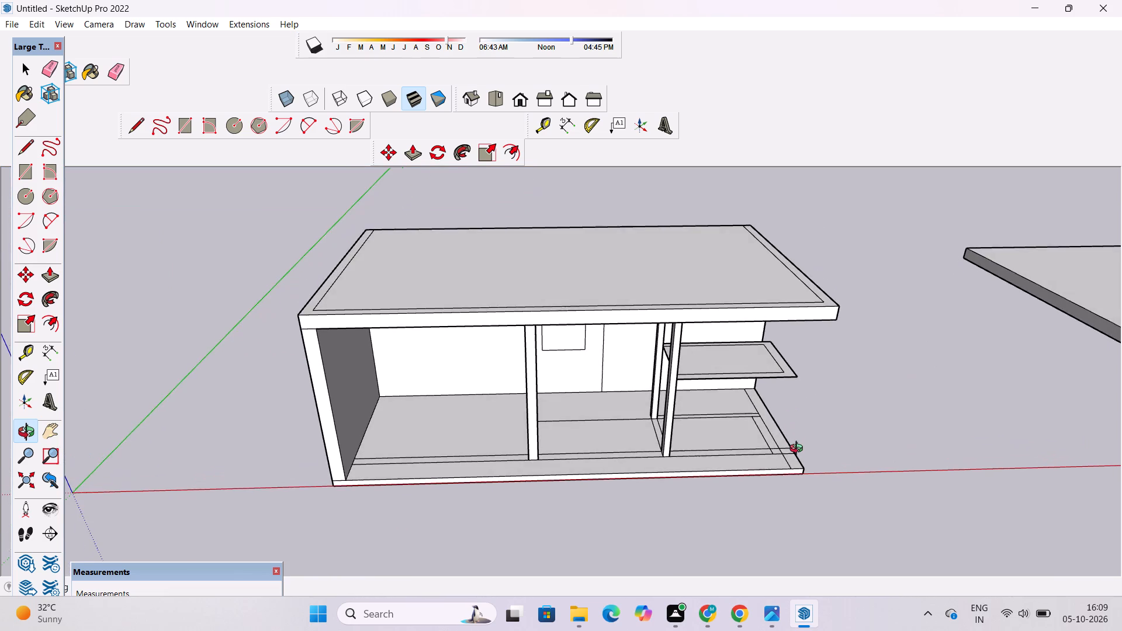
left_click_drag(799, 450, 799, 451)
scroll(739, 431, "up", 4)
left_click_drag(725, 452, 725, 452, "shift")
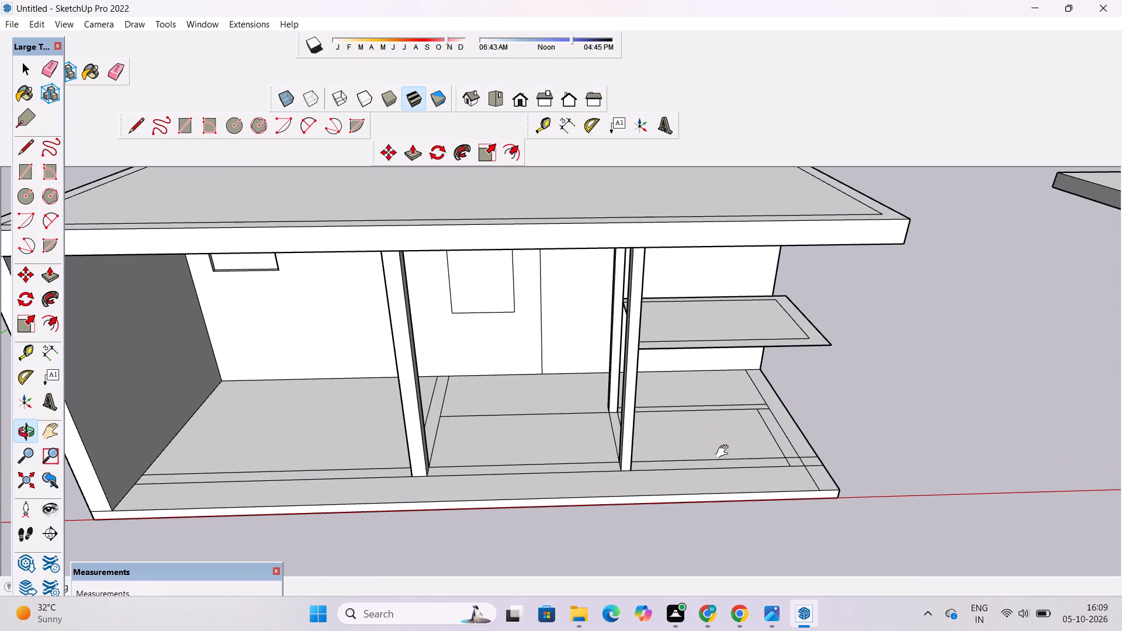
left_click_drag(725, 452, 746, 377, "shift")
scroll(667, 379, "up", 1)
left_click_drag(683, 396, 739, 467, "shift")
left_click_drag(715, 467, 585, 445)
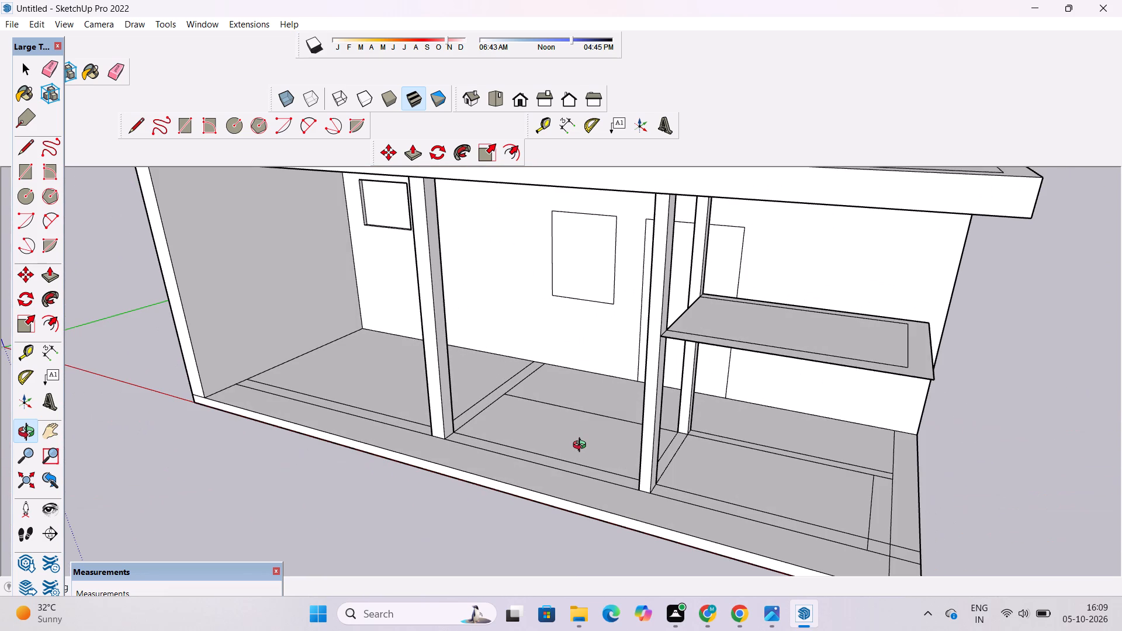
scroll(581, 446, "up", 4)
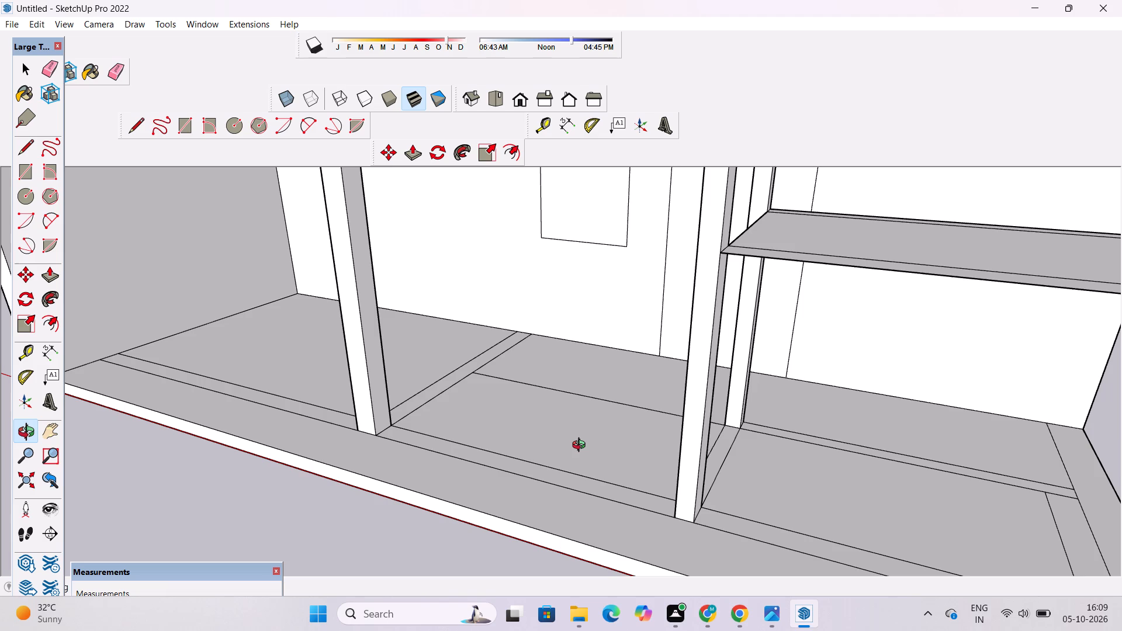
scroll(580, 446, "up", 2)
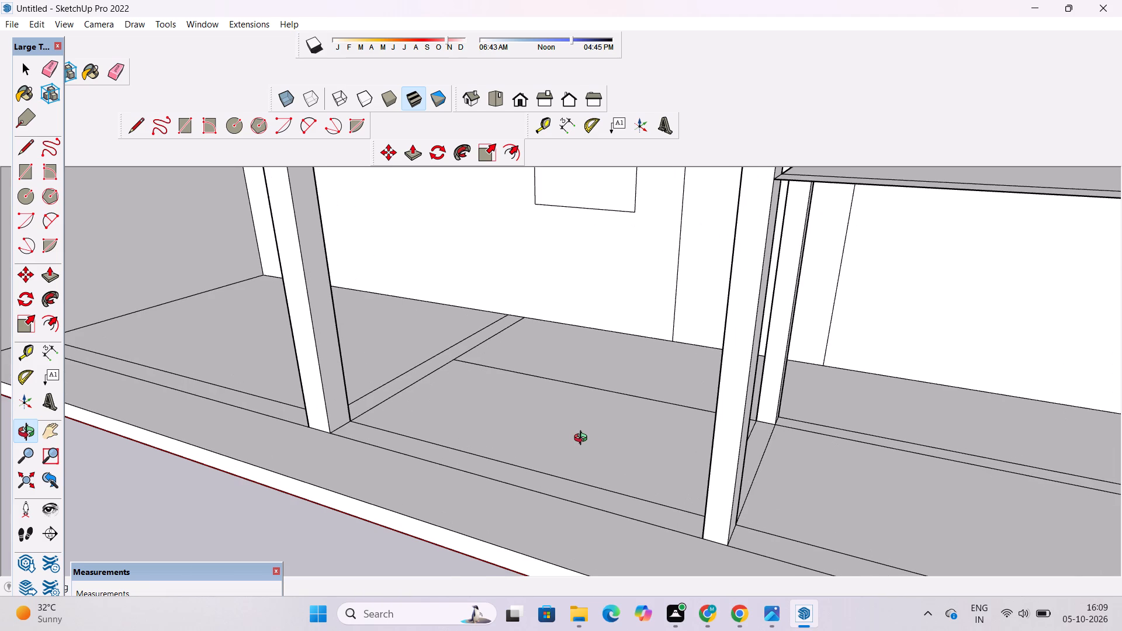
scroll(581, 439, "down", 2)
left_click_drag(595, 419, 511, 442, "shift")
scroll(537, 400, "down", 6)
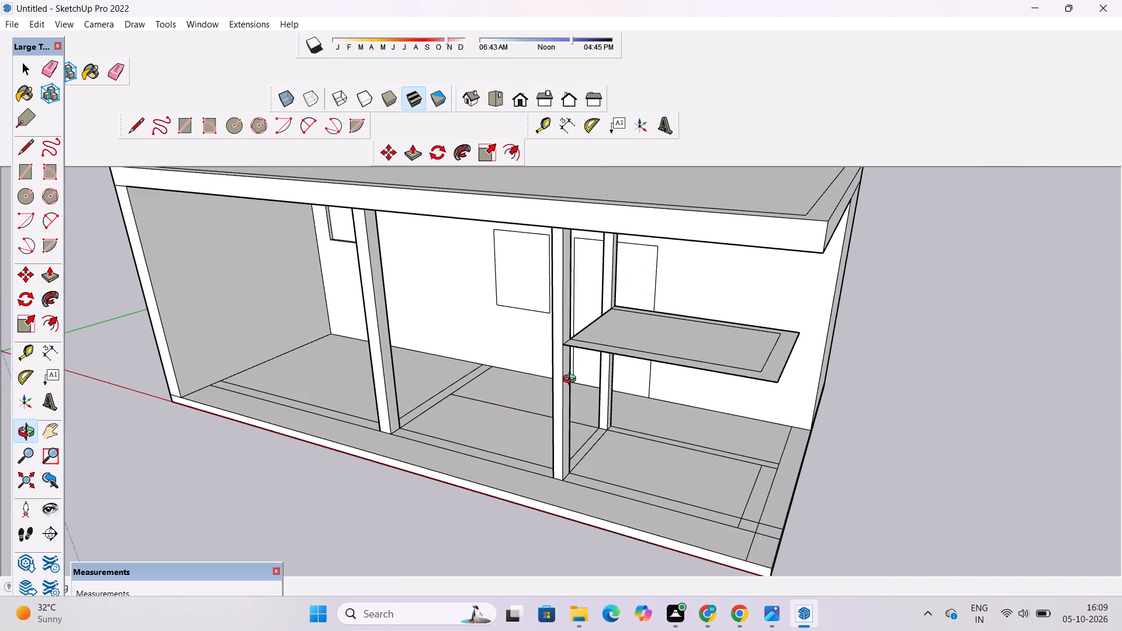
scroll(993, 397, "down", 4)
left_click_drag(795, 466, 1088, 519)
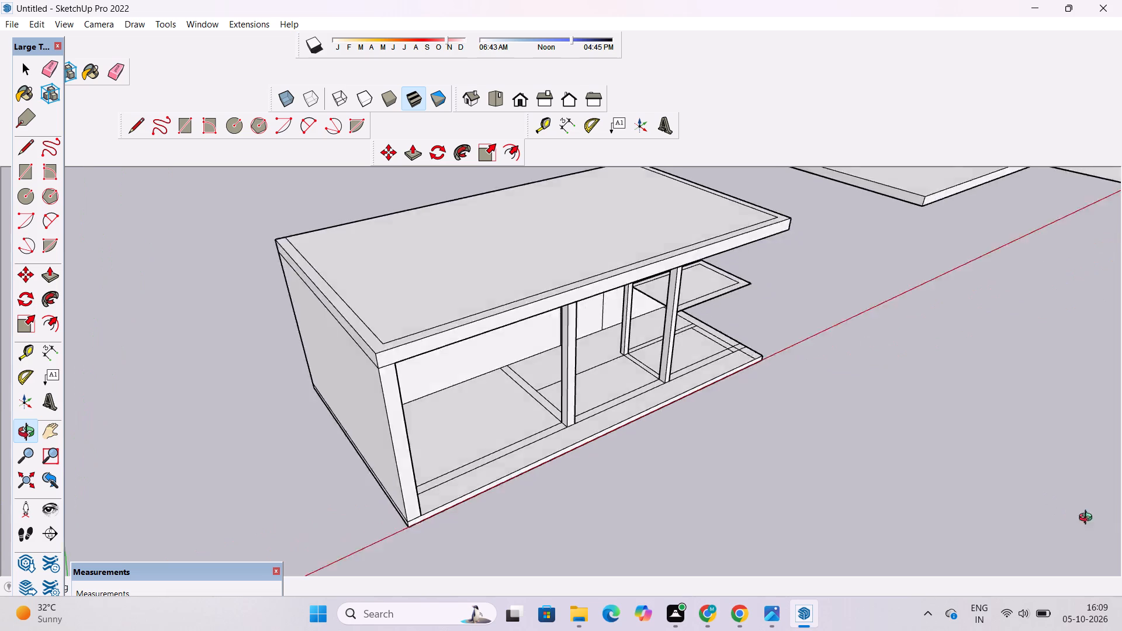
left_click_drag(1088, 519, 1121, 552)
scroll(632, 478, "up", 4)
left_click_drag(1070, 476, 848, 480)
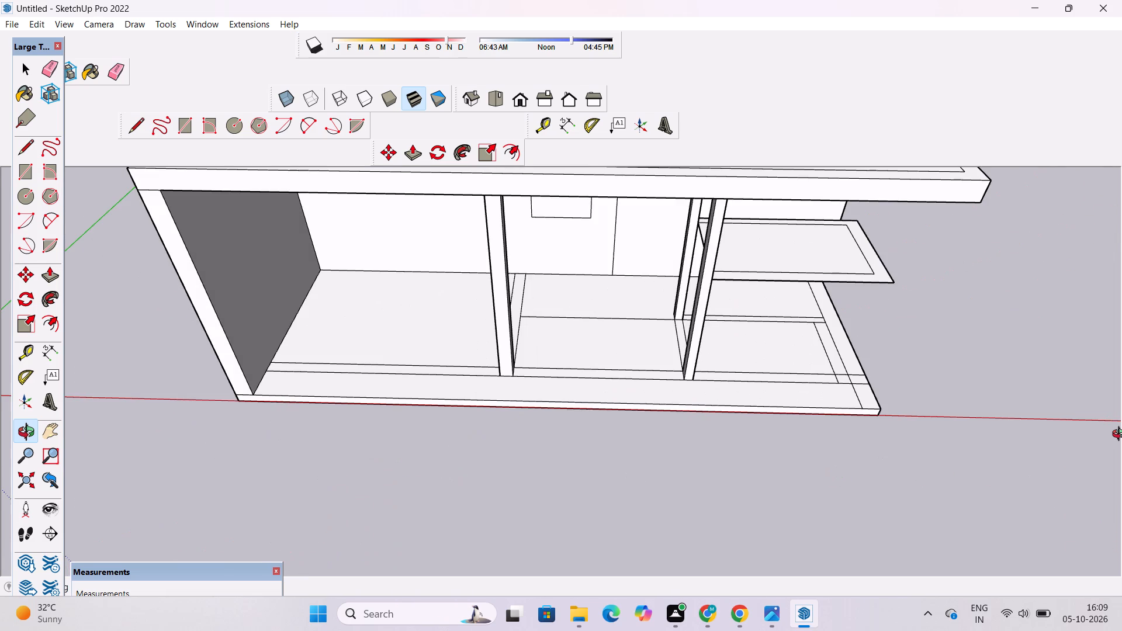
Review the whole house and the separate slab beside it from above and from the open end.
scroll(602, 469, "down", 12)
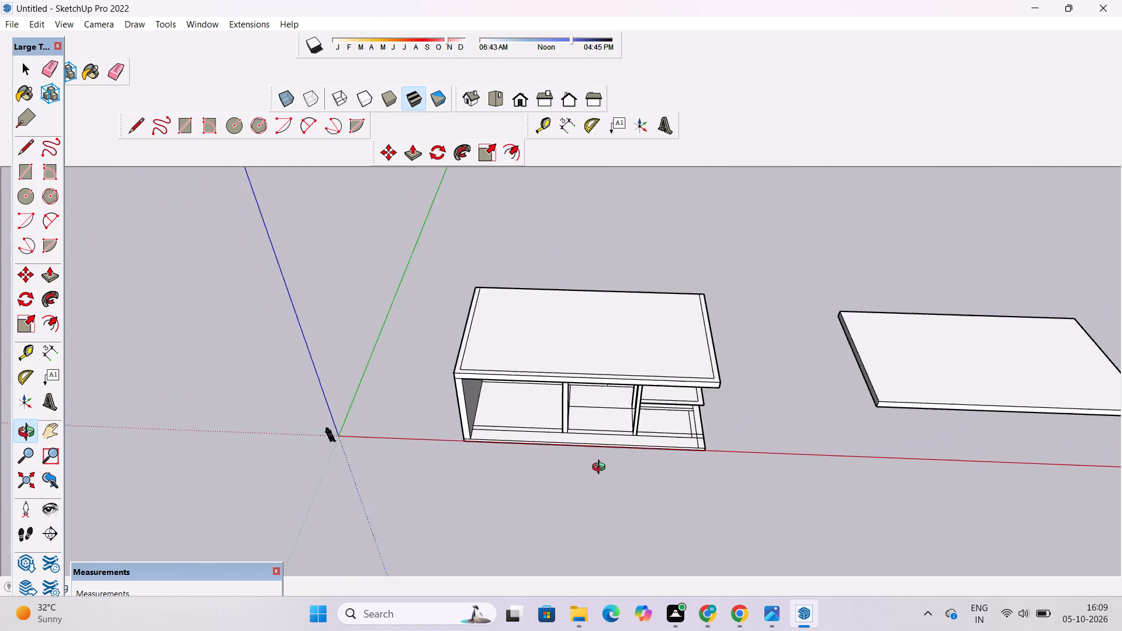
scroll(601, 469, "down", 8)
scroll(640, 441, "up", 11)
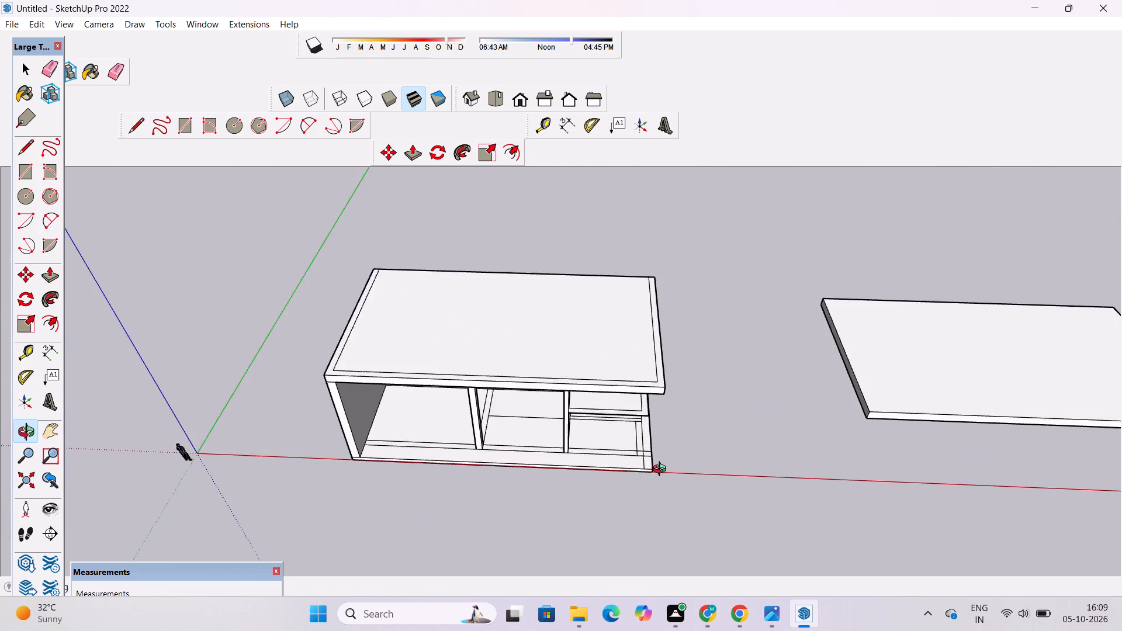
scroll(662, 470, "up", 3)
left_click_drag(691, 488, 649, 390)
scroll(647, 384, "down", 4)
left_click_drag(817, 465, 498, 456)
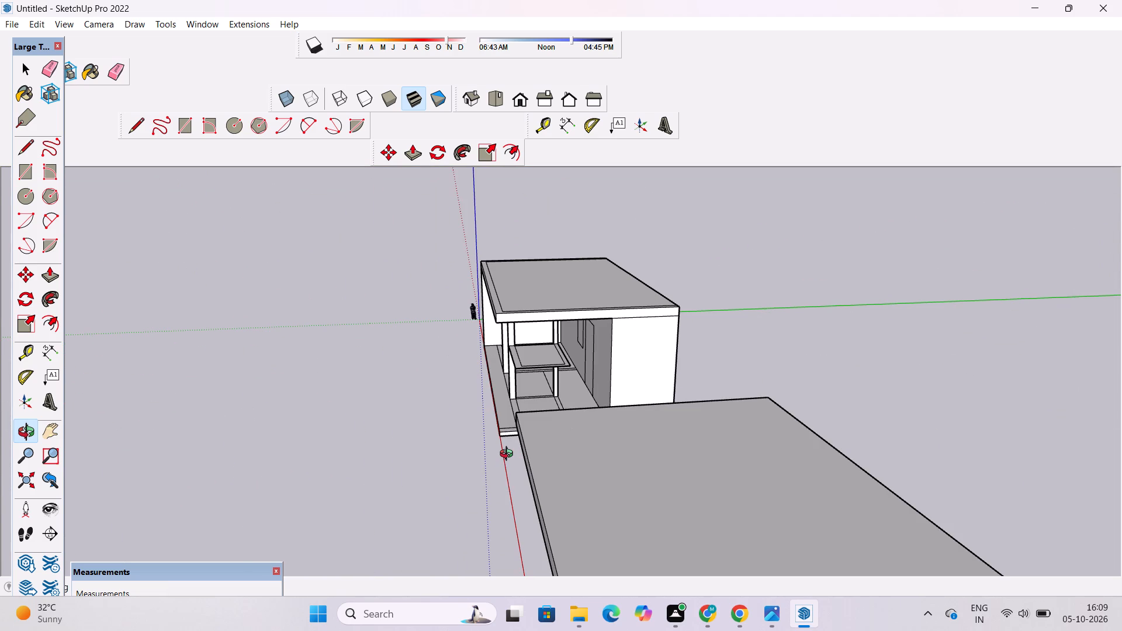
scroll(667, 373, "down", 3)
scroll(667, 369, "up", 1)
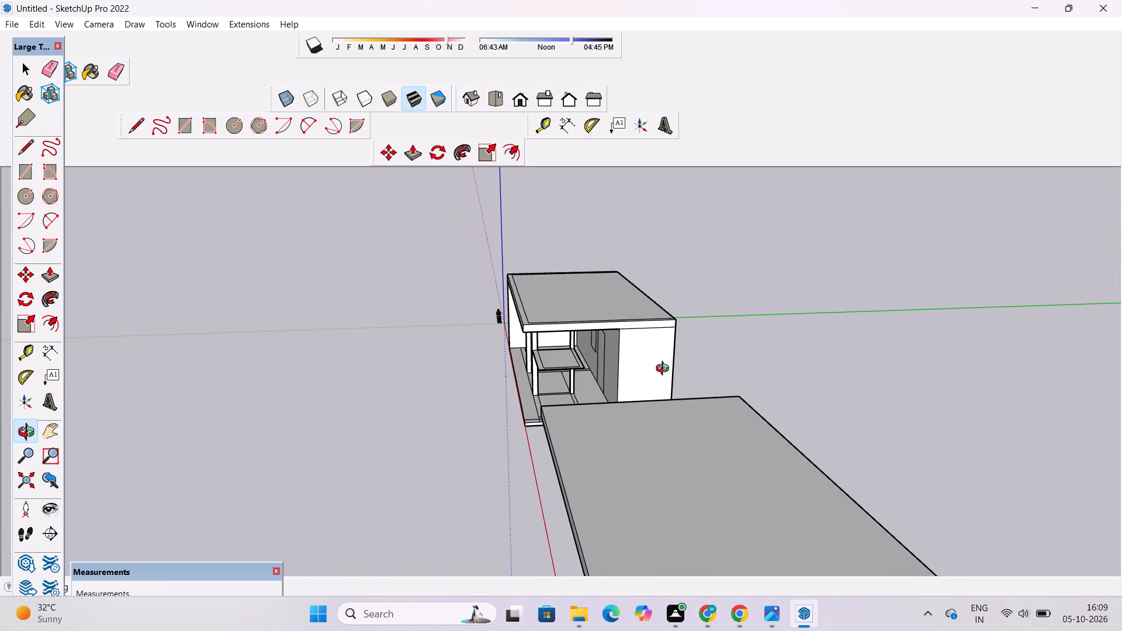
scroll(666, 369, "down", 3)
left_click_drag(484, 398, 811, 419)
scroll(735, 403, "up", 4)
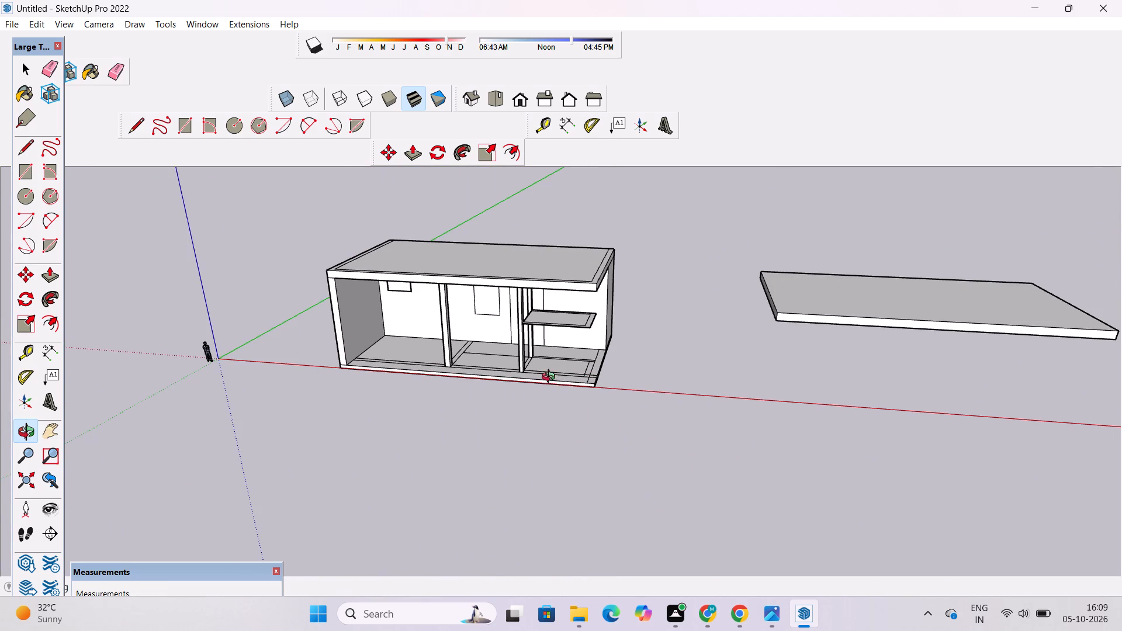
Examine the roof slab's overhang above the pillars and the end bay's raised face from above.
left_click_drag(551, 378, 736, 425, "shift")
scroll(622, 370, "up", 4)
left_click_drag(621, 369, 687, 407)
scroll(687, 407, "up", 1)
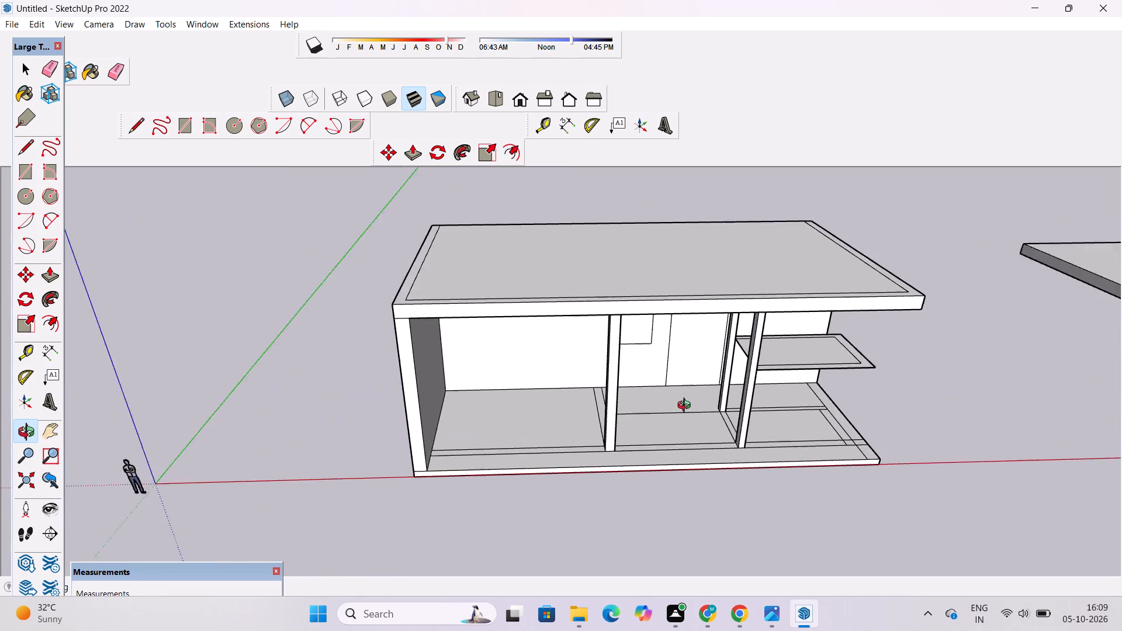
scroll(687, 407, "up", 2)
left_click_drag(721, 363, 761, 492)
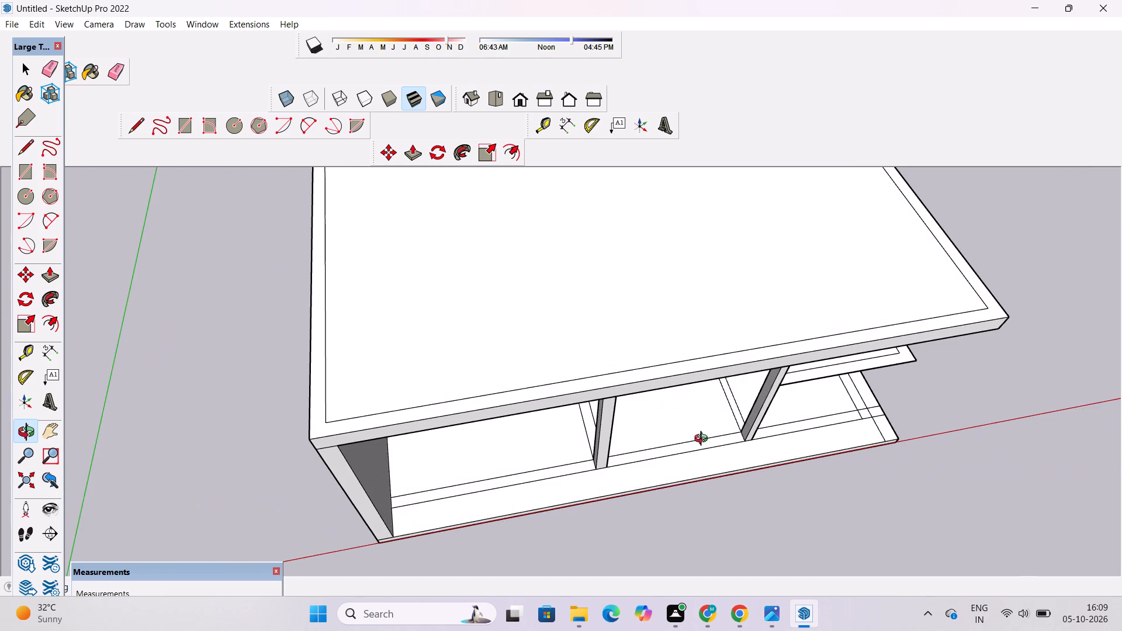
left_click_drag(704, 441, 649, 367)
scroll(642, 360, "down", 4)
left_click_drag(732, 393, 665, 422)
left_click_drag(684, 415, 684, 390)
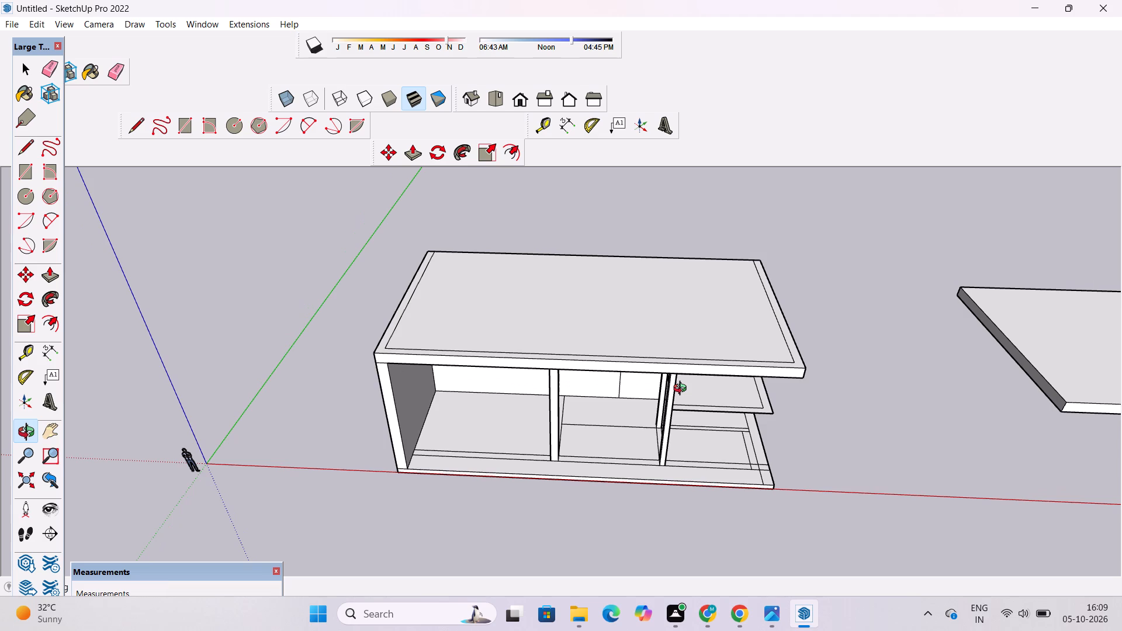
scroll(681, 389, "up", 4)
left_click_drag(681, 389, 667, 405, "shift")
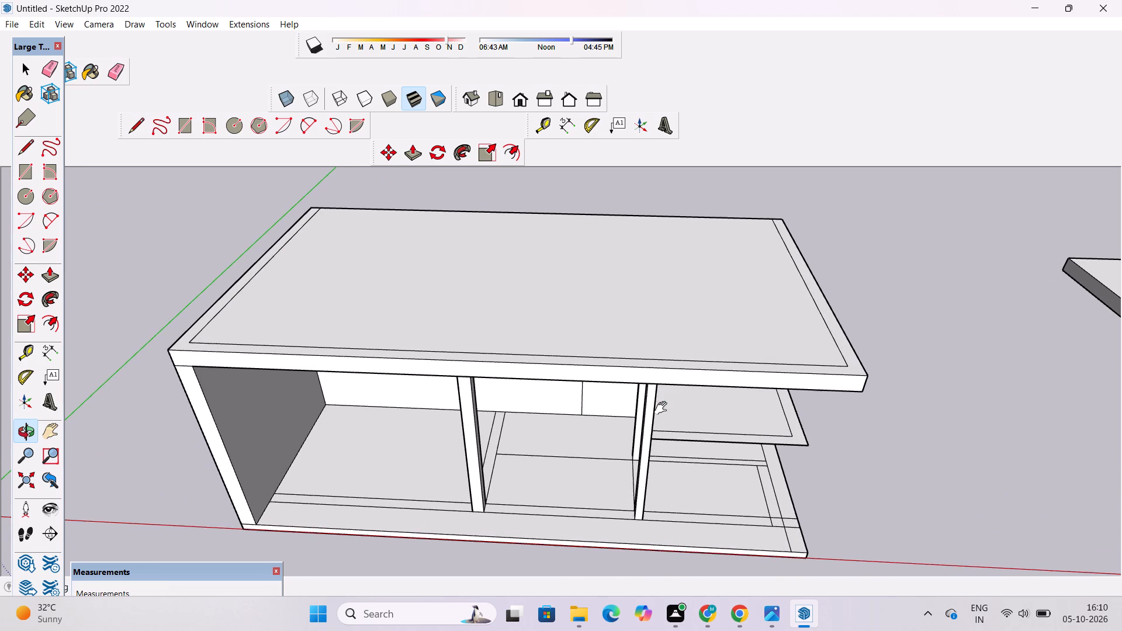
left_click_drag(663, 408, 651, 428, "shift")
left_click_drag(635, 449, 650, 285)
Inspect the roof slab's underside, the pillars and the rear wall openings from a low viewpoint.
scroll(636, 340, "up", 4)
left_click_drag(474, 396, 608, 407)
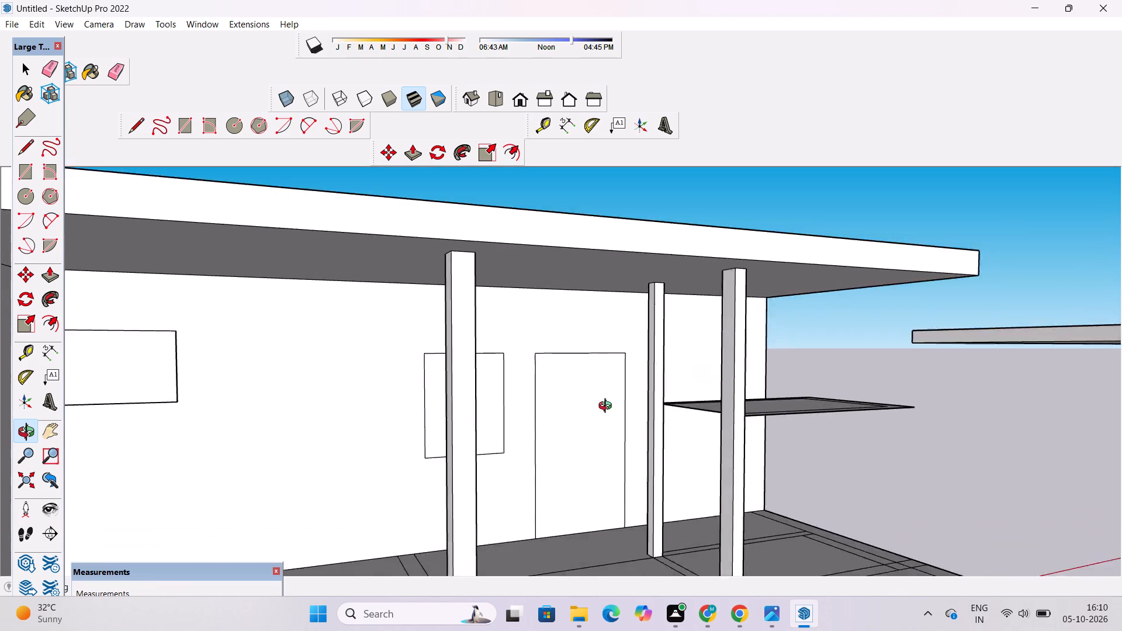
left_click_drag(608, 407, 812, 386)
left_click_drag(859, 379, 619, 393)
scroll(535, 381, "down", 6)
left_click_drag(829, 385, 591, 369, "shift")
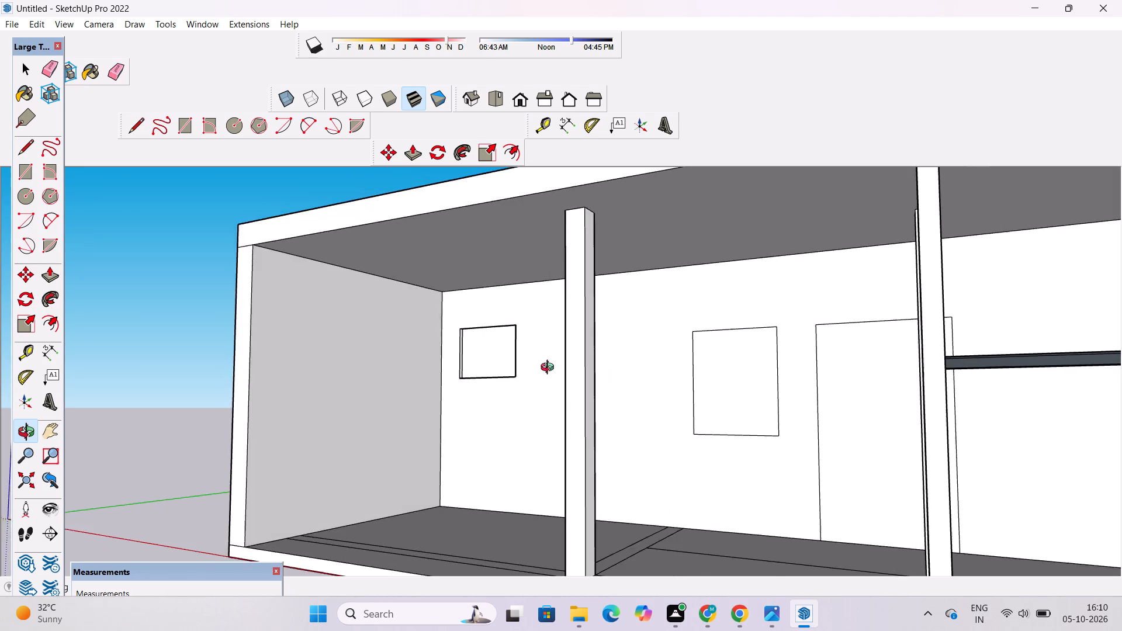
scroll(510, 379, "down", 12)
left_click_drag(483, 389, 671, 548)
scroll(622, 373, "up", 2)
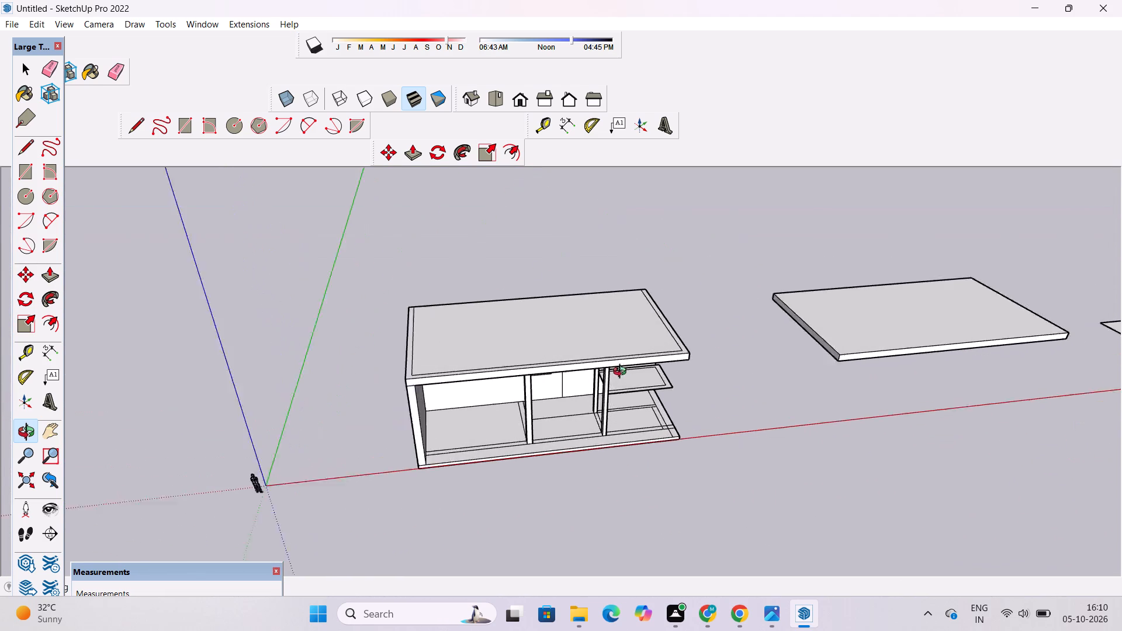
Examine the front of the house and the end bay's raised face between the pillars and the open end.
scroll(622, 373, "up", 3)
left_click_drag(639, 442, 625, 345)
scroll(622, 356, "up", 3)
left_click_drag(640, 365, 621, 381, "shift")
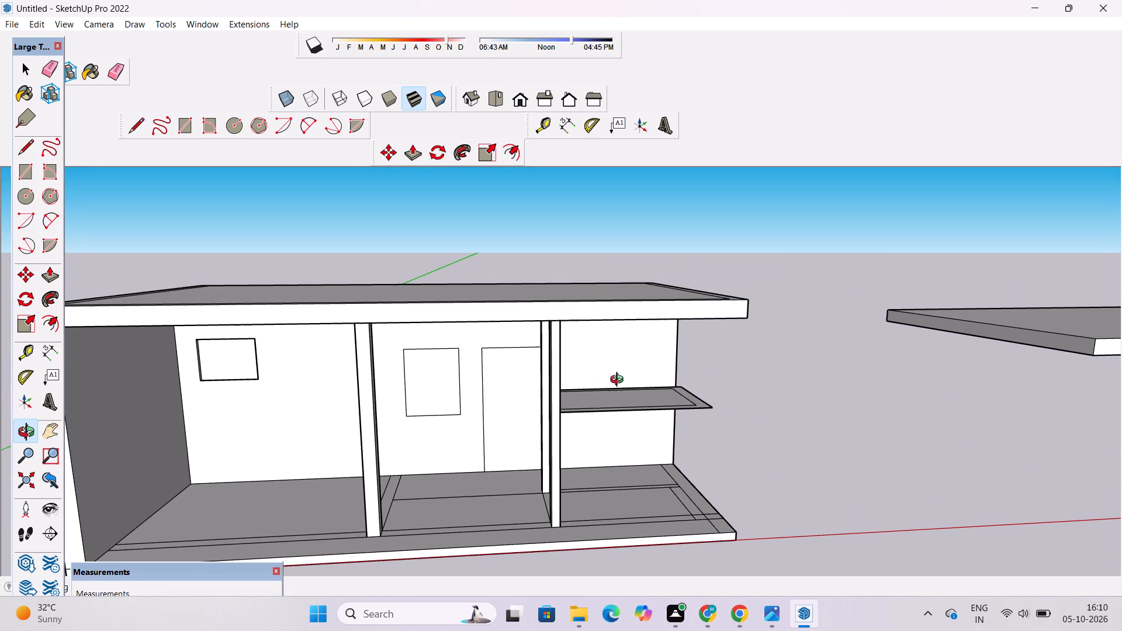
scroll(619, 381, "down", 4)
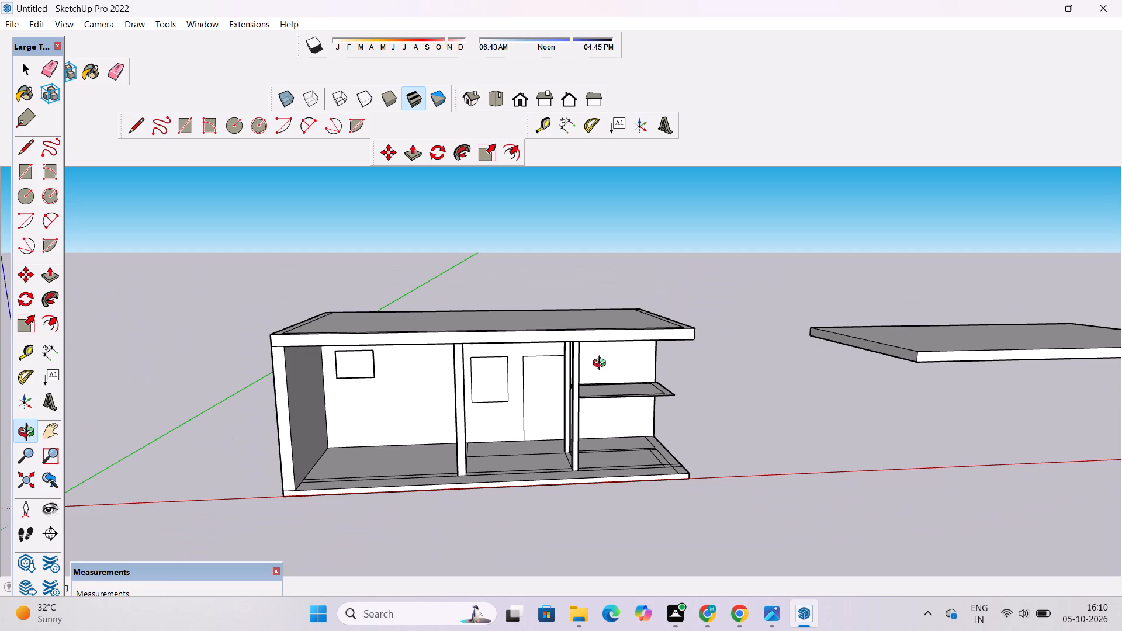
scroll(608, 361, "down", 2)
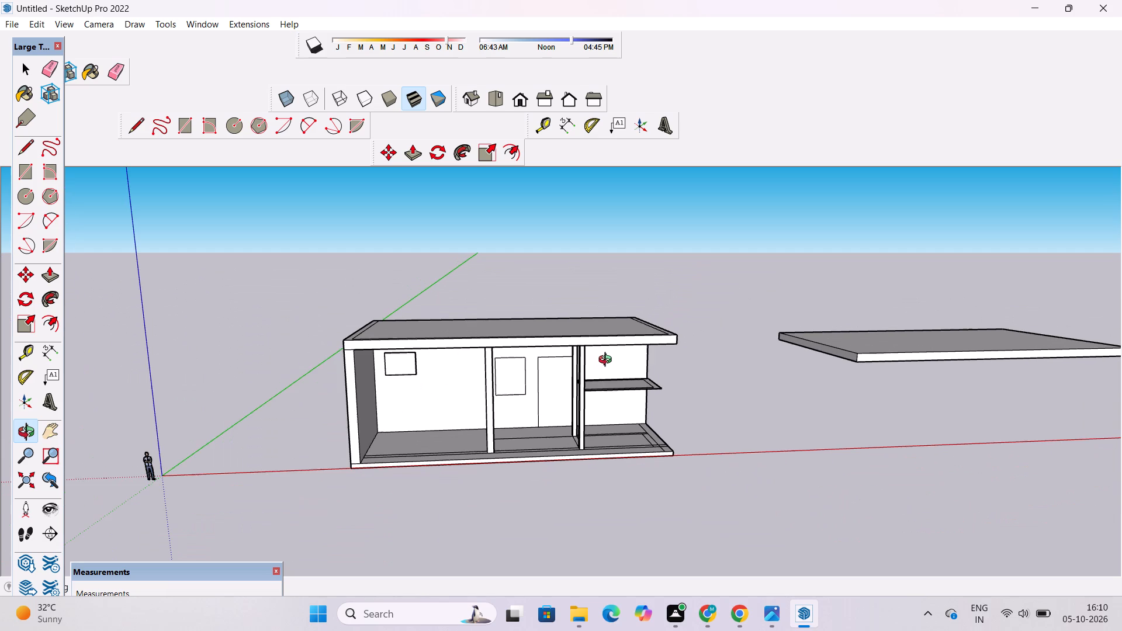
scroll(617, 353, "down", 2)
scroll(624, 358, "up", 2)
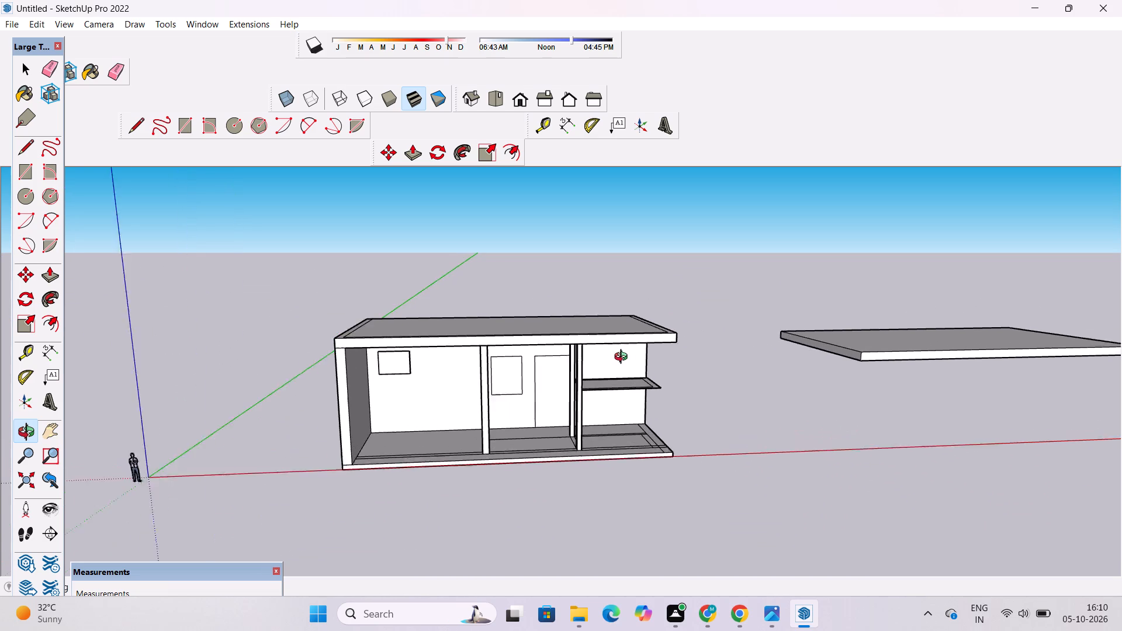
scroll(624, 358, "up", 1)
left_click_drag(657, 382, 562, 396)
scroll(559, 397, "up", 6)
left_click_drag(555, 393, 586, 446, "shift")
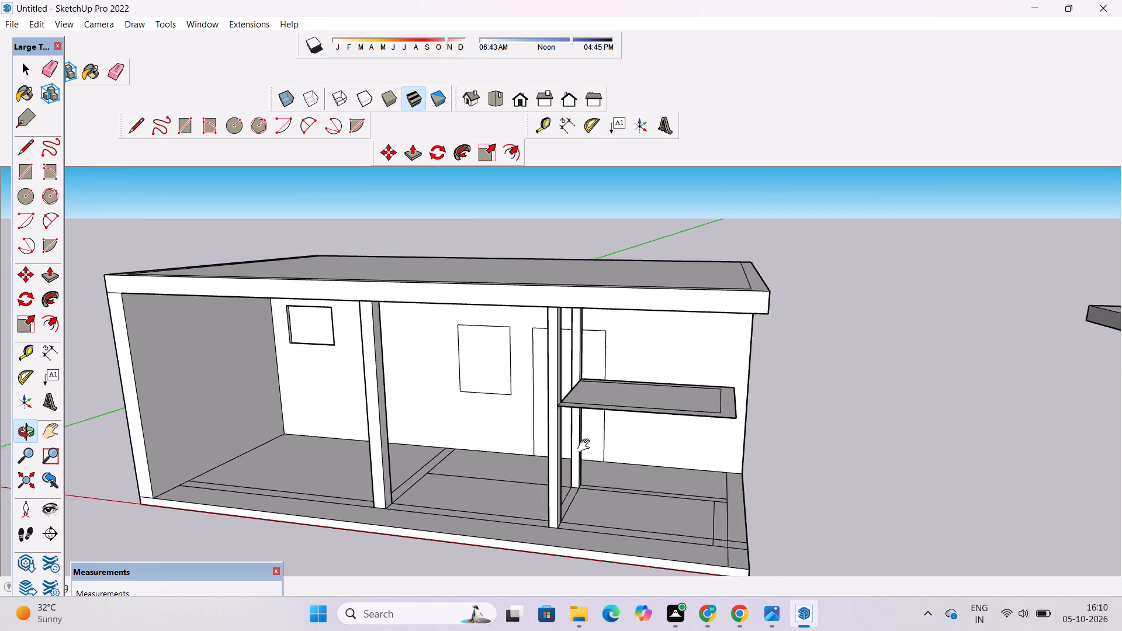
Examine the end bay's raised face, the pillars and the roof slab from the front of the house.
left_click_drag(586, 446, 591, 452, "shift")
scroll(587, 434, "up", 5)
left_click_drag(601, 427, 645, 416)
left_click_drag(715, 440, 631, 398, "shift")
scroll(630, 391, "down", 5)
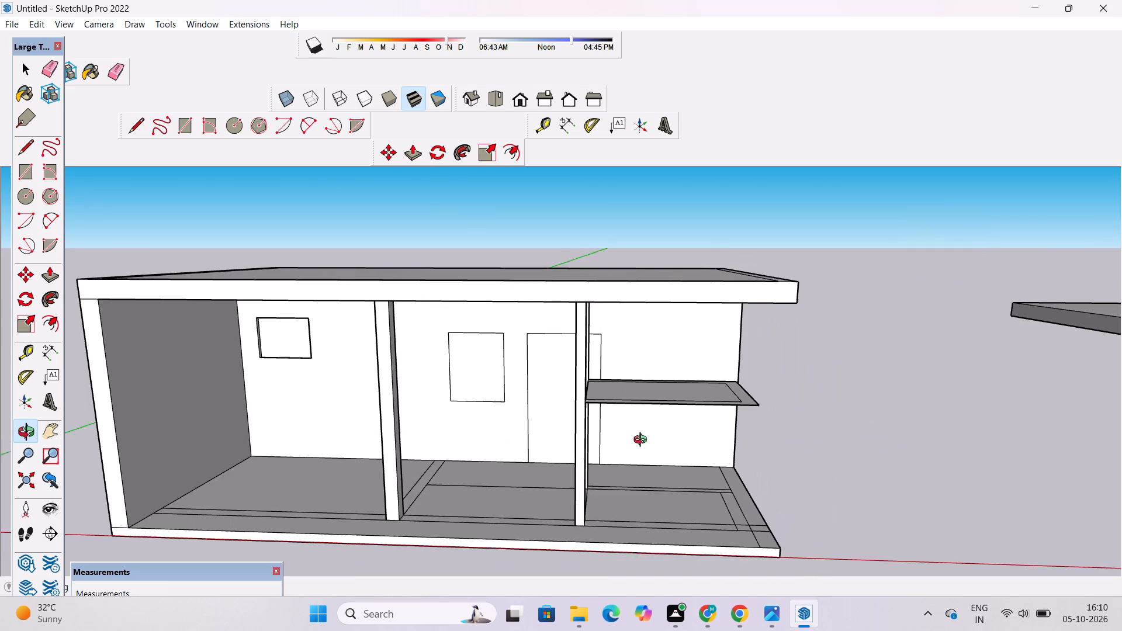
left_click_drag(651, 460, 690, 360)
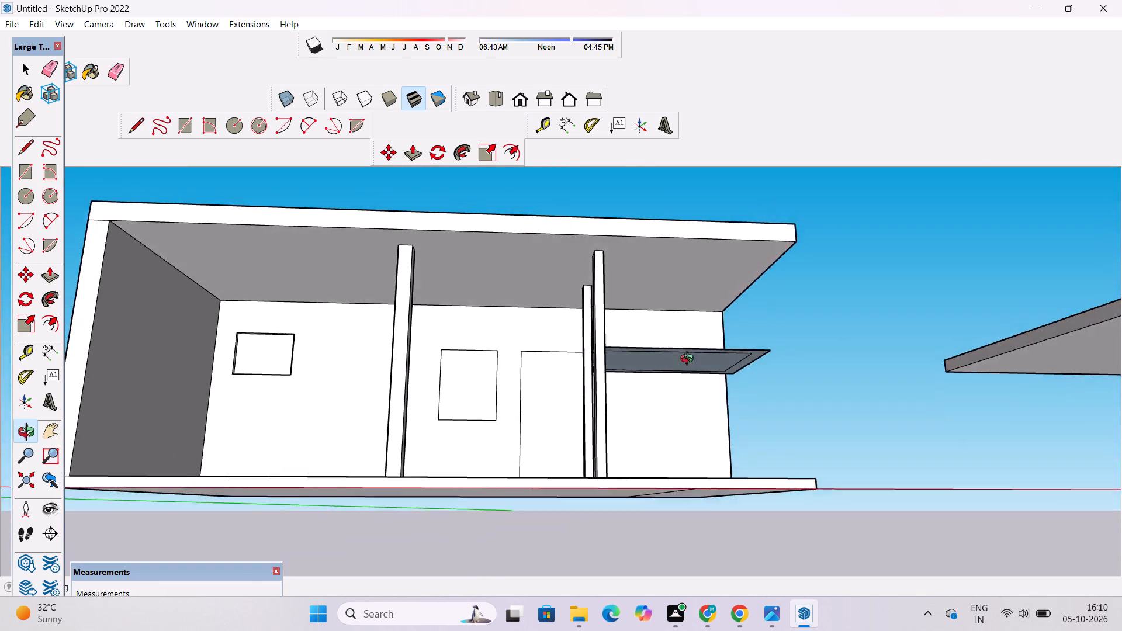
left_click_drag(690, 360, 711, 487)
scroll(691, 419, "up", 4)
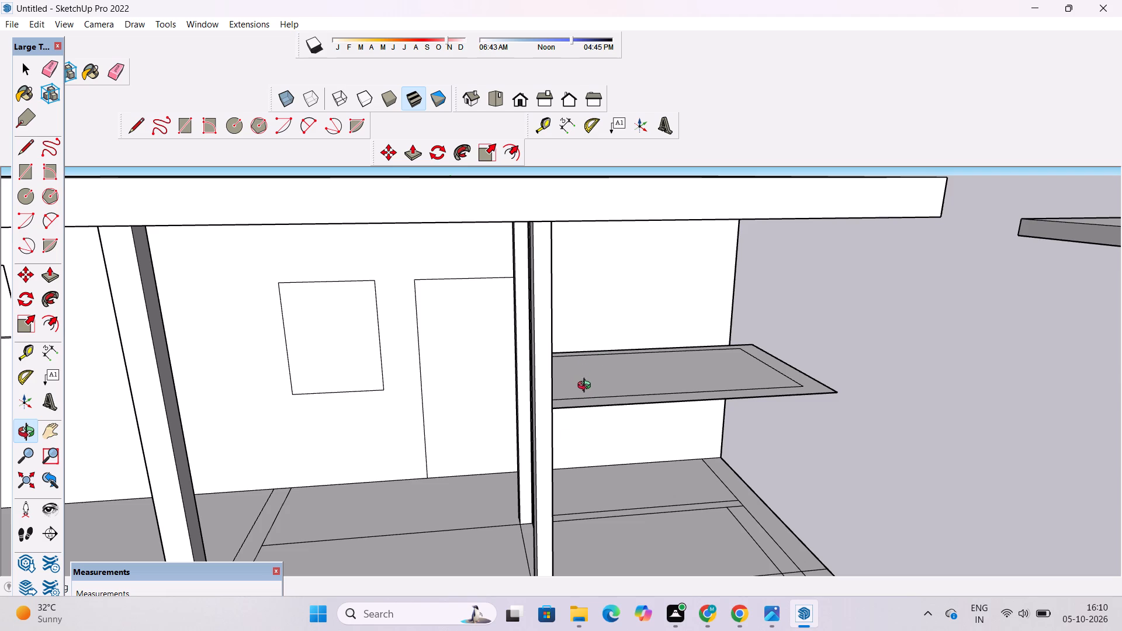
scroll(595, 366, "down", 3)
scroll(589, 366, "up", 4)
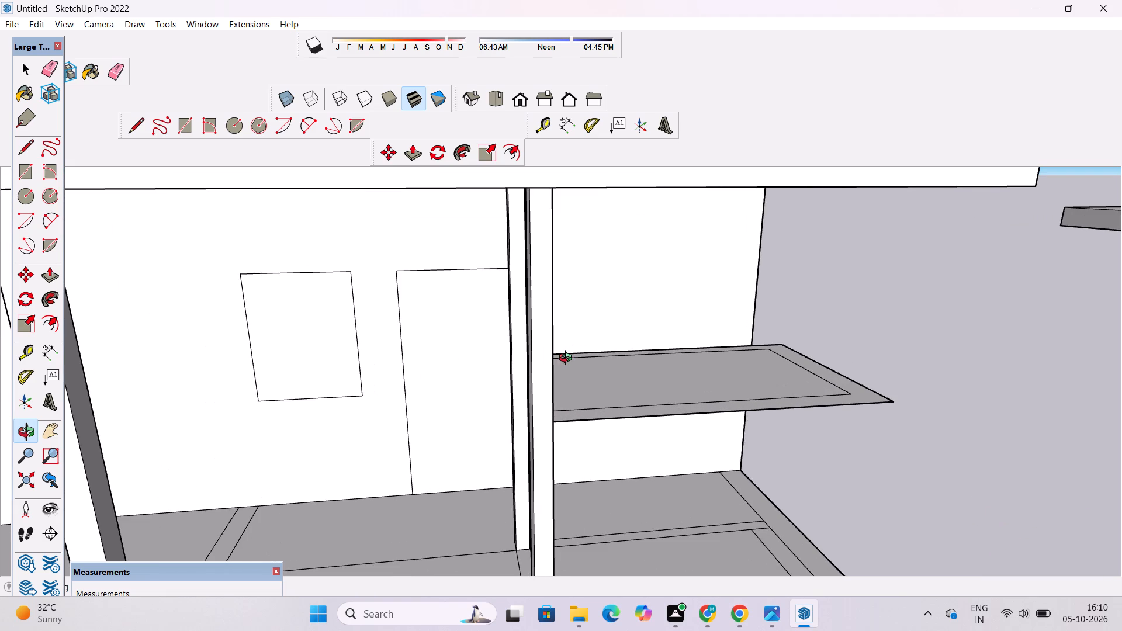
scroll(566, 358, "down", 3)
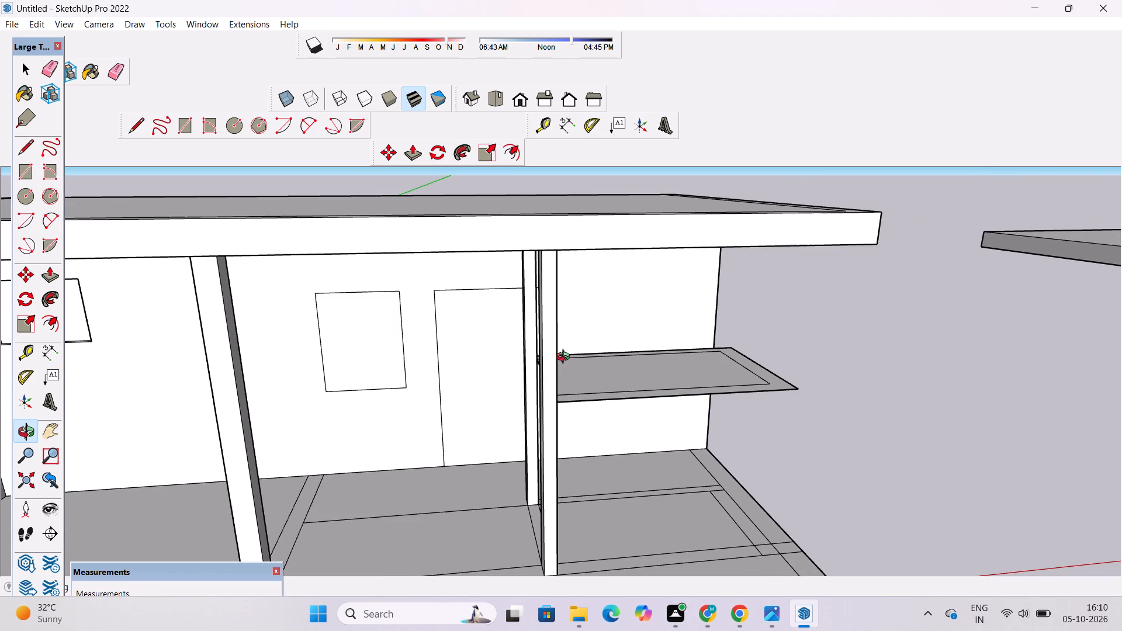
scroll(566, 358, "down", 5)
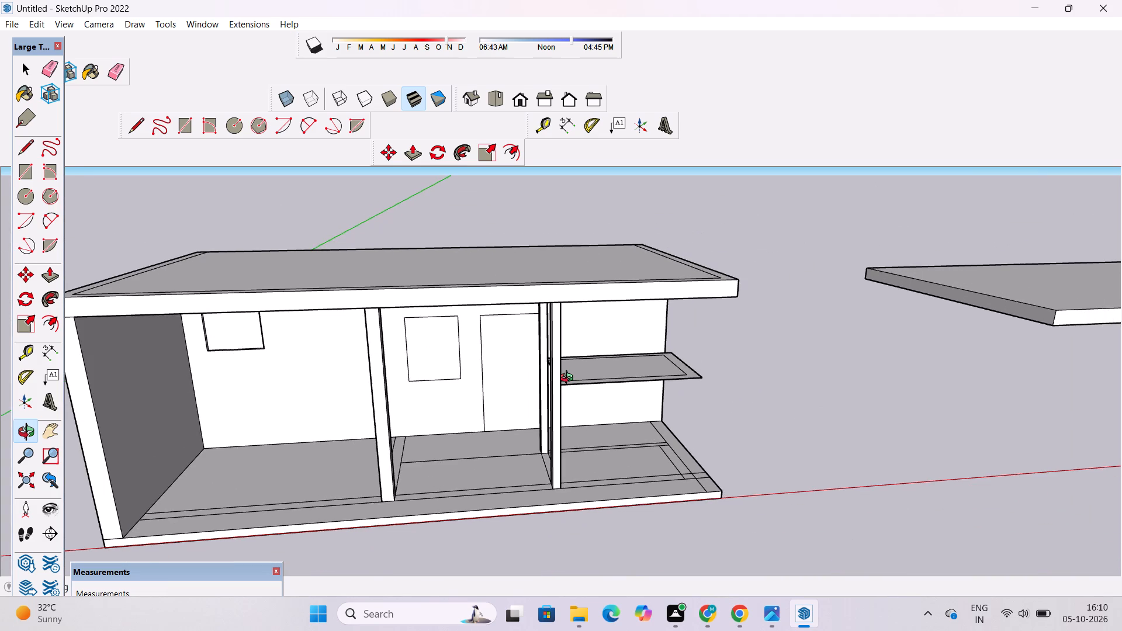
scroll(569, 379, "up", 2)
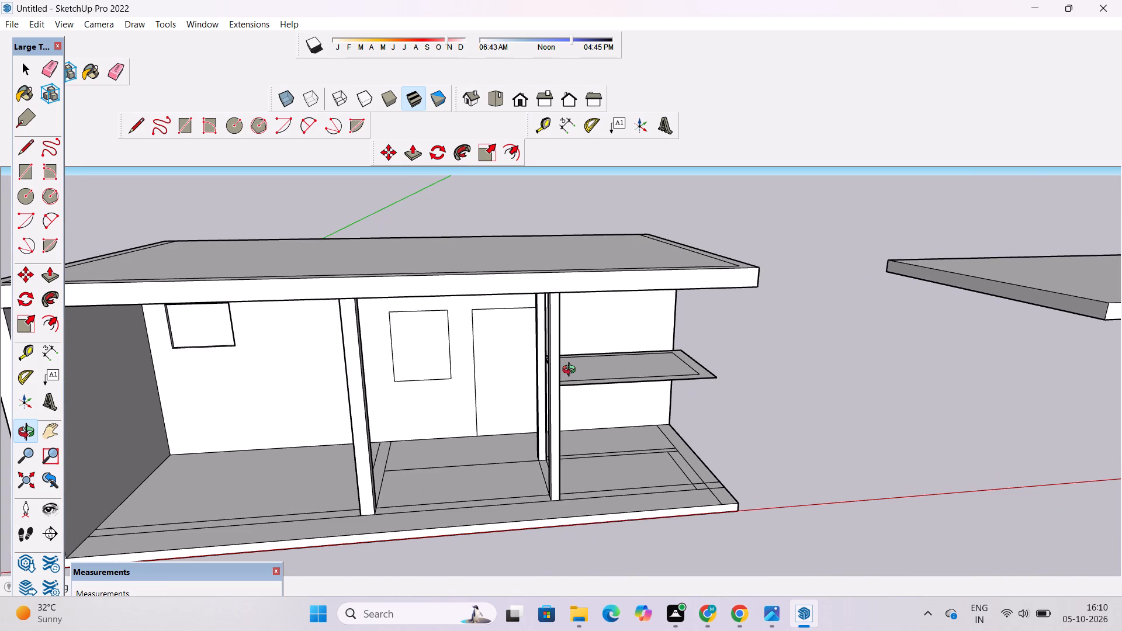
scroll(572, 371, "down", 3)
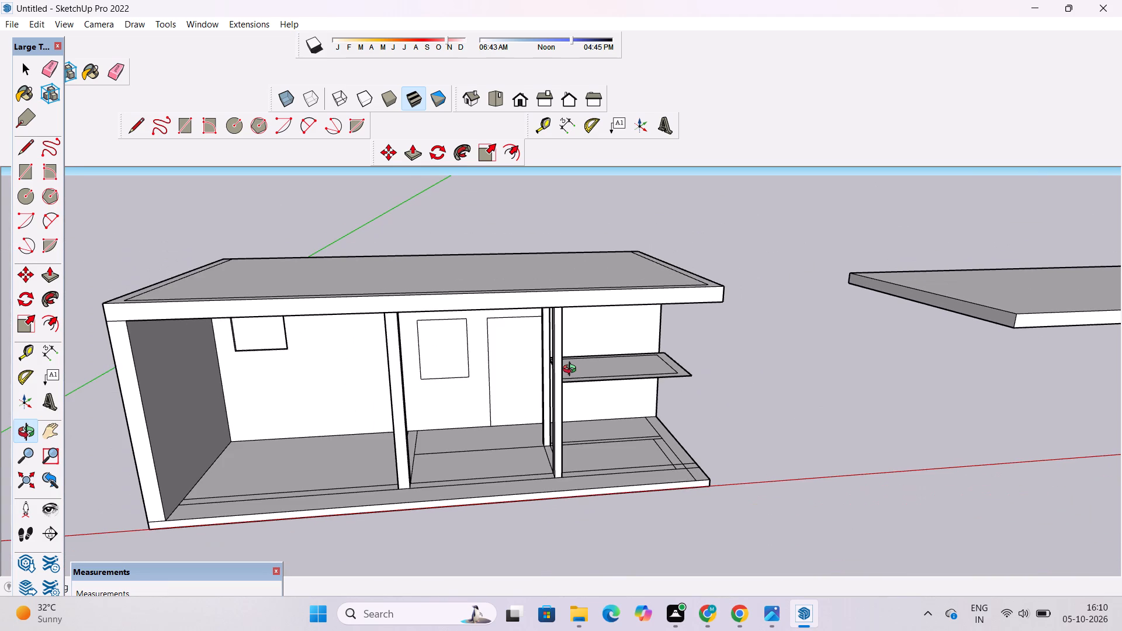
scroll(572, 370, "up", 1)
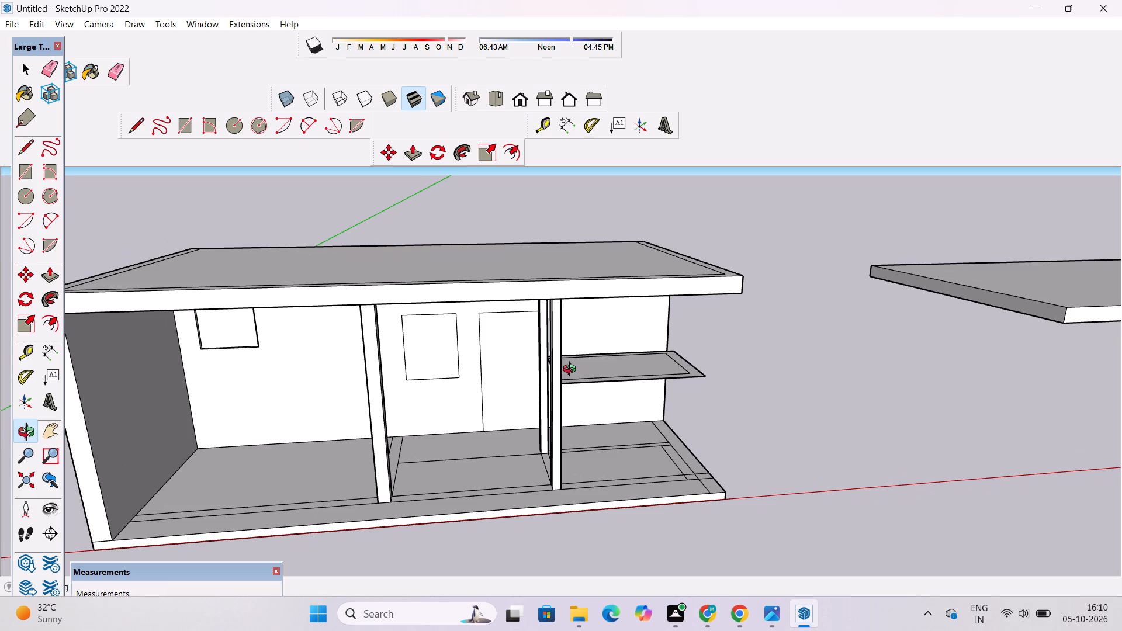
scroll(572, 370, "down", 1)
left_click_drag(598, 386, 565, 386)
left_click_drag(565, 386, 567, 427)
scroll(569, 403, "up", 4)
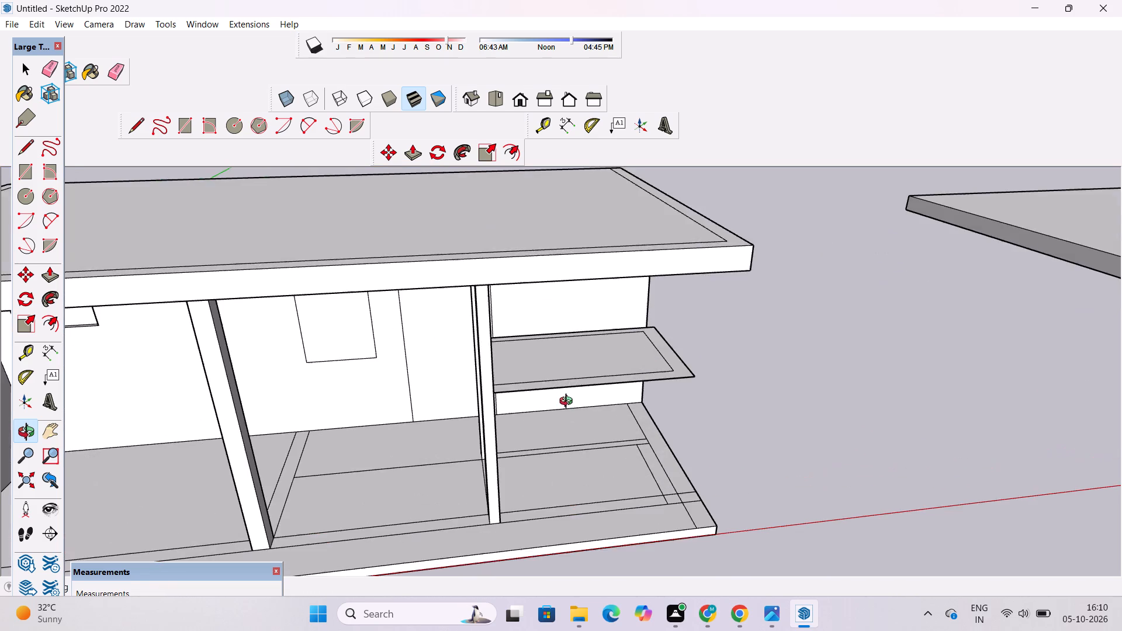
left_click_drag(569, 399, 553, 394, "shift")
left_click_drag(546, 392, 529, 395)
Undo the end bay's raised frame, inset outline and guide lines back to the plain floor layout.
key("ctrl+z")
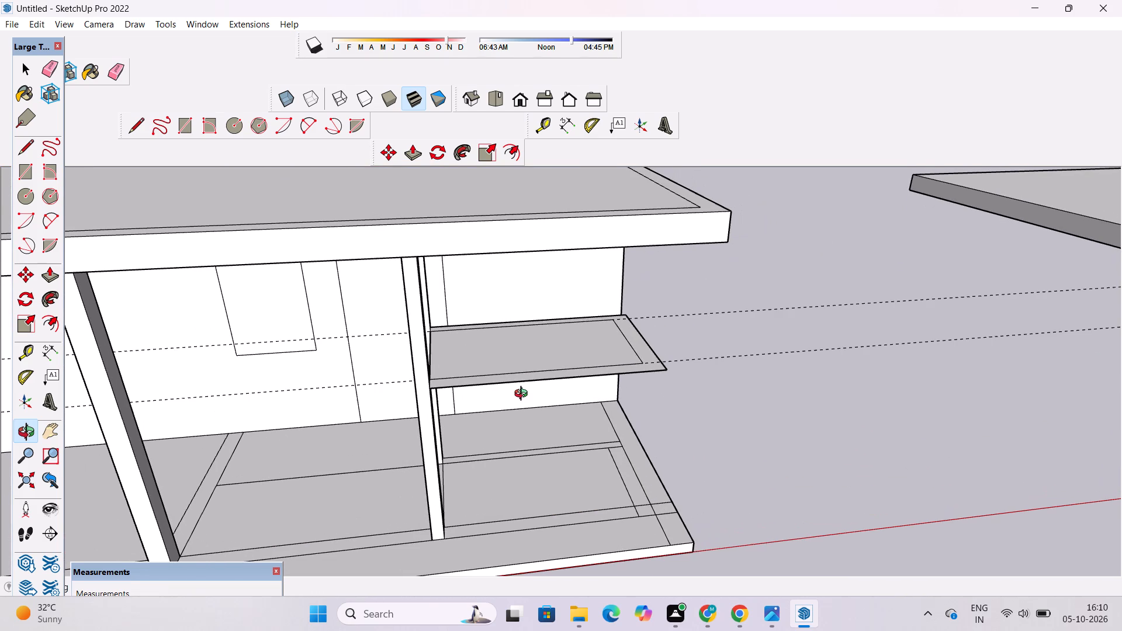
key("ctrl+z")
key("ctrl+z")
key("ctrl+z")
key("ctrl+z")
key("ctrl+z")
key("ctrl+z")
key("ctrl+z")
key("ctrl+z")
key("ctrl+z")
key("ctrl+z")
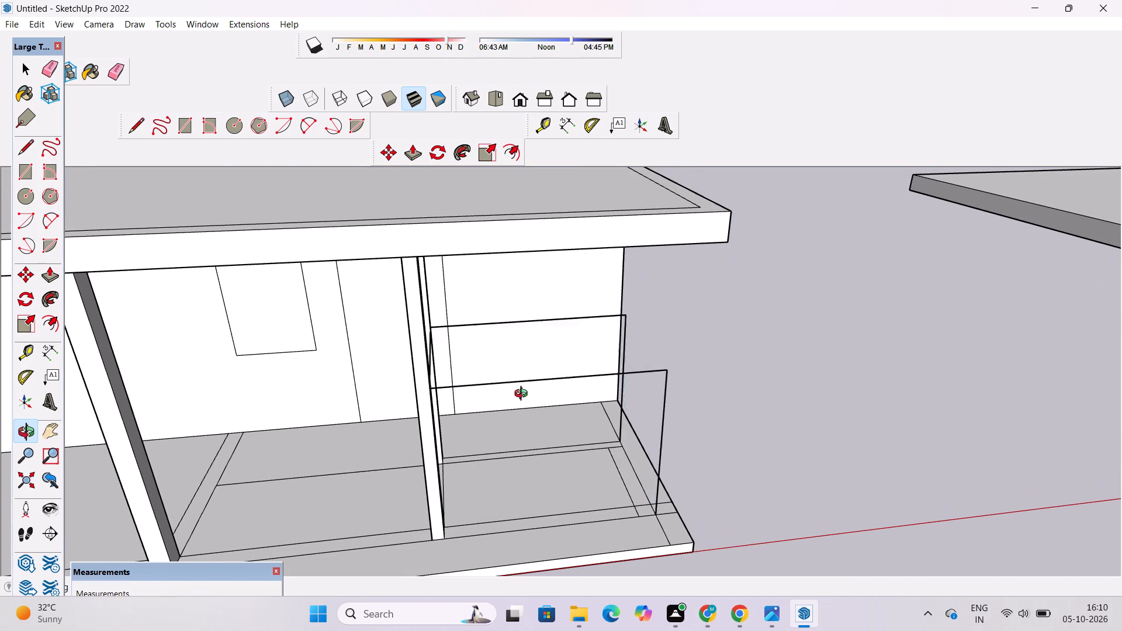
key("ctrl+z")
key("ctrl+z")
key("ctrl+z")
key("ctrl+z")
key("ctrl+z")
key("ctrl+z")
key("ctrl+z")
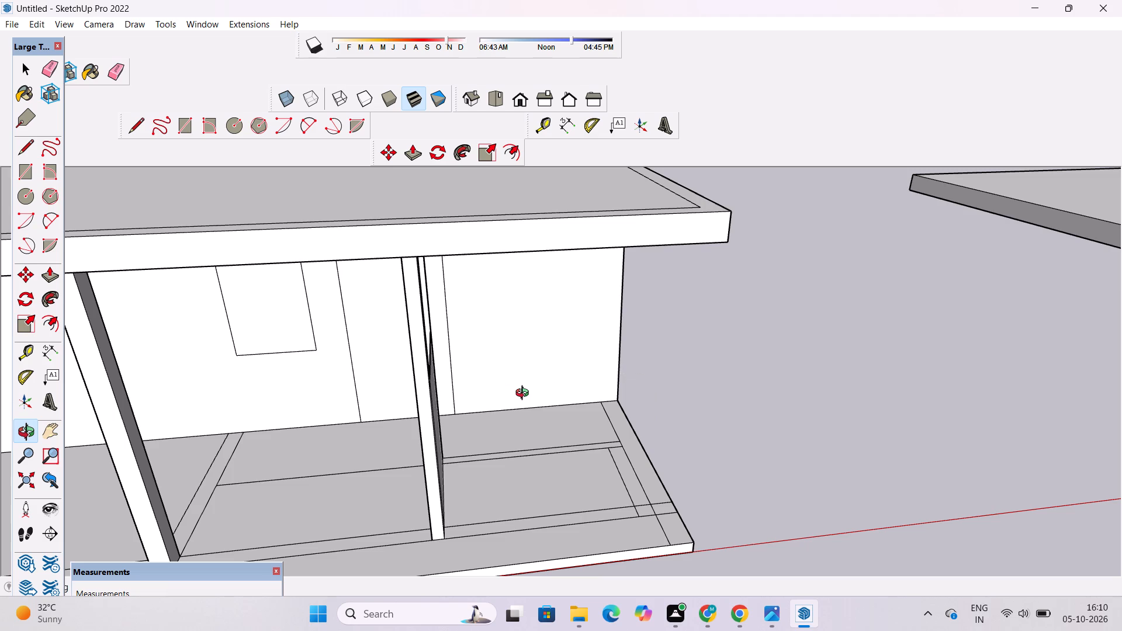
key("ctrl+z")
key("ctrl+z")
key("ctrl+z")
Erase the extra inner line parallel to the open end on the end bay's floor, including its short piece in the front strip.
left_click(485, 533)
left_click_drag(485, 534, 485, 516, "shift")
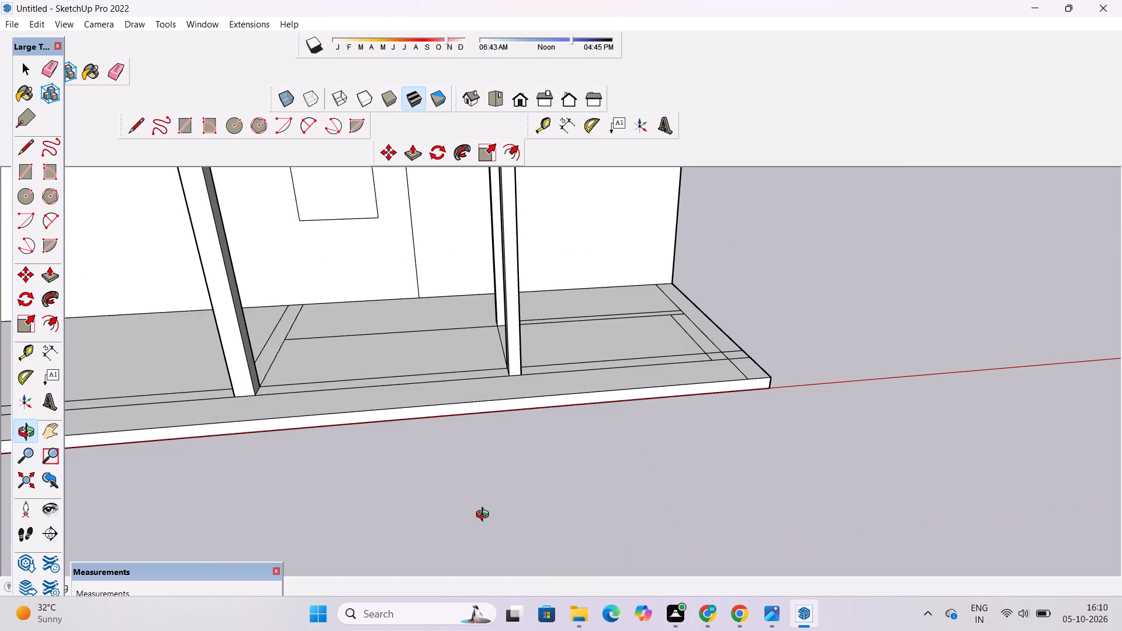
left_click_drag(627, 393, 527, 477, "shift")
scroll(521, 460, "up", 4)
left_click_drag(524, 453, 506, 481)
scroll(501, 466, "up", 2)
left_click_drag(500, 458, 460, 493, "shift")
left_click_drag(460, 493, 477, 518)
key("e")
scroll(538, 438, "up", 3)
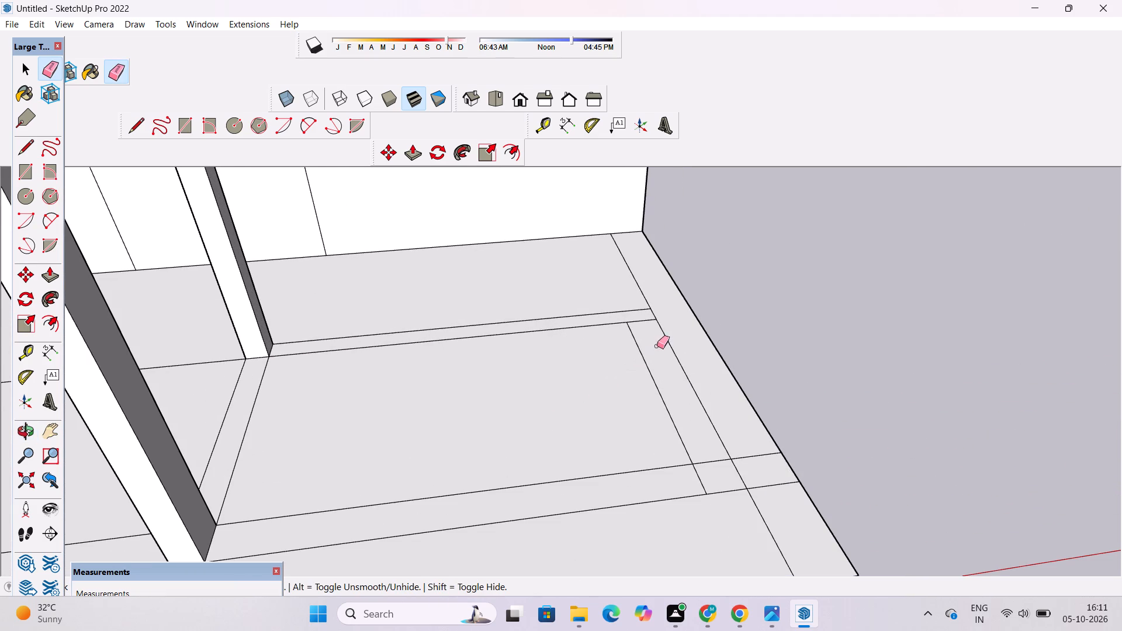
left_click_drag(649, 360, 646, 377)
scroll(560, 401, "down", 3)
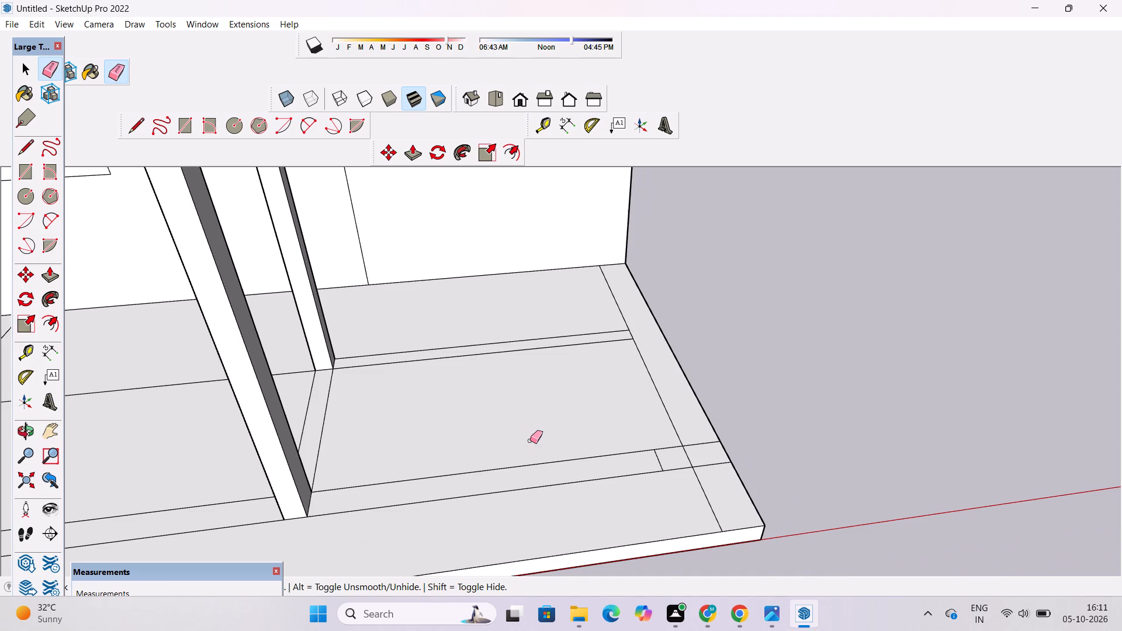
scroll(527, 441, "up", 2)
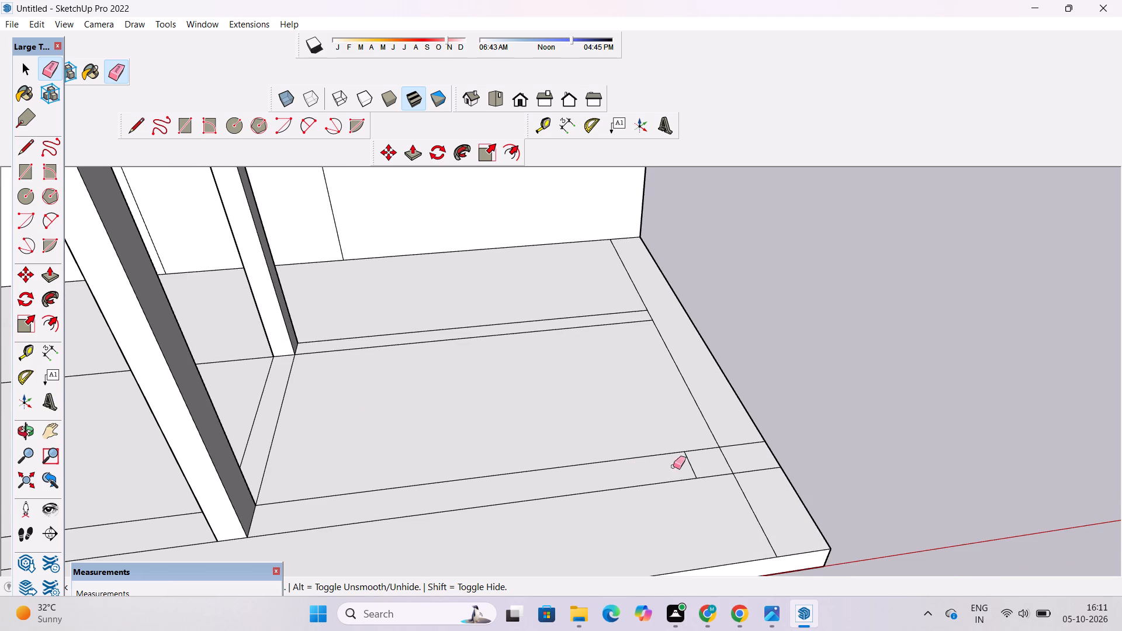
left_click(691, 461)
key("space")
Push/Pull the end bay's front floor strip up 25' to the roof slab's underside as a solid front wall.
key("p")
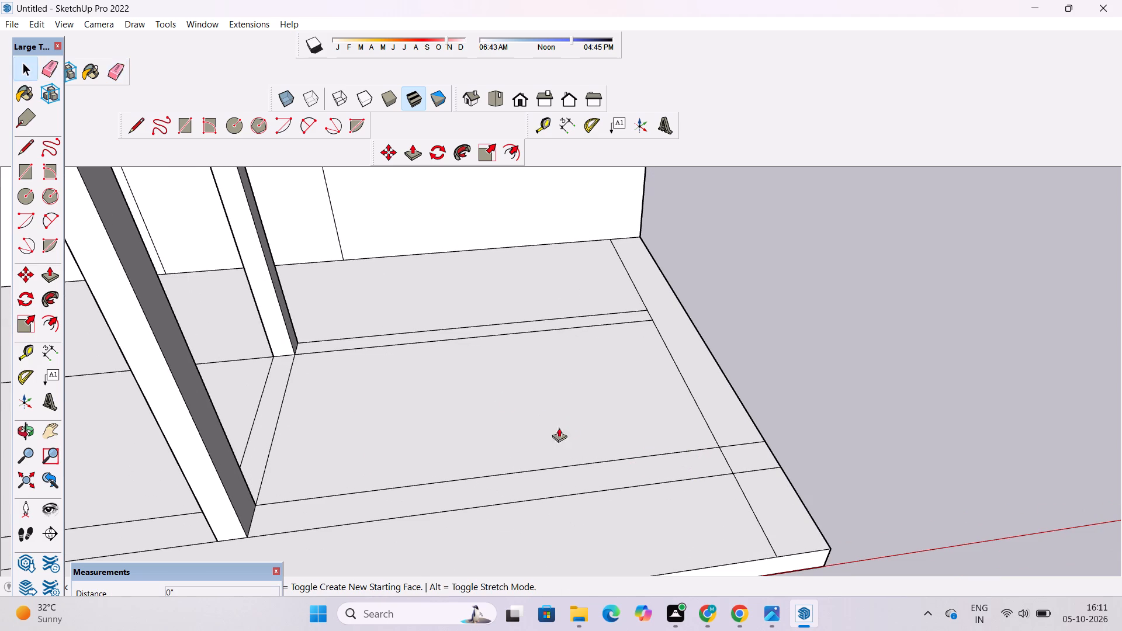
left_click(559, 471)
scroll(557, 470, "down", 5)
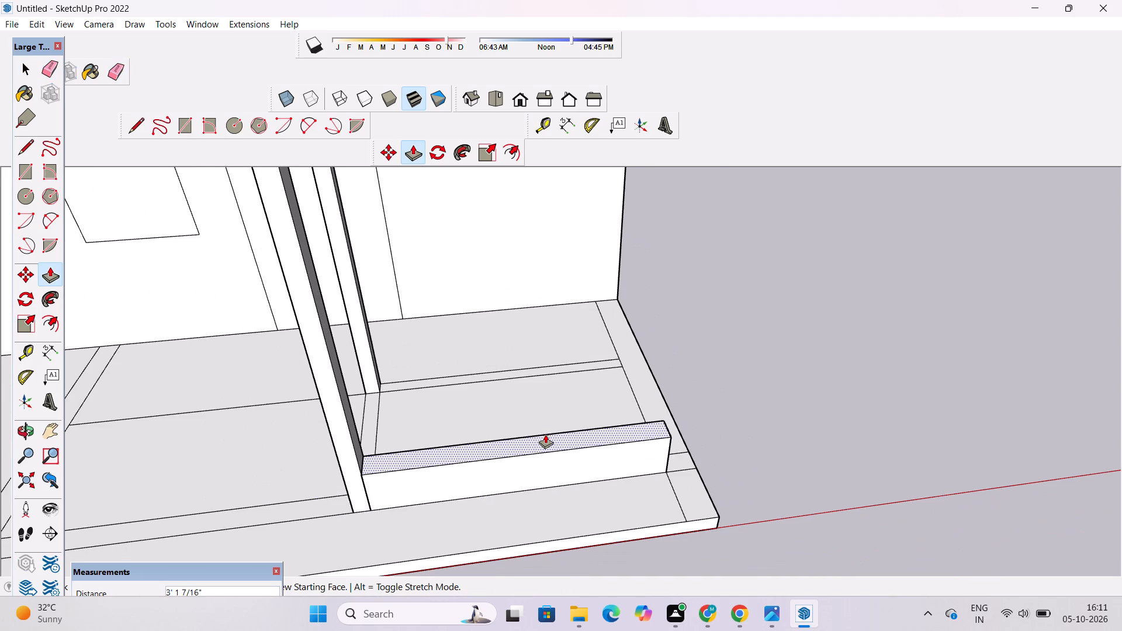
key("o")
left_click_drag(529, 469, 508, 282)
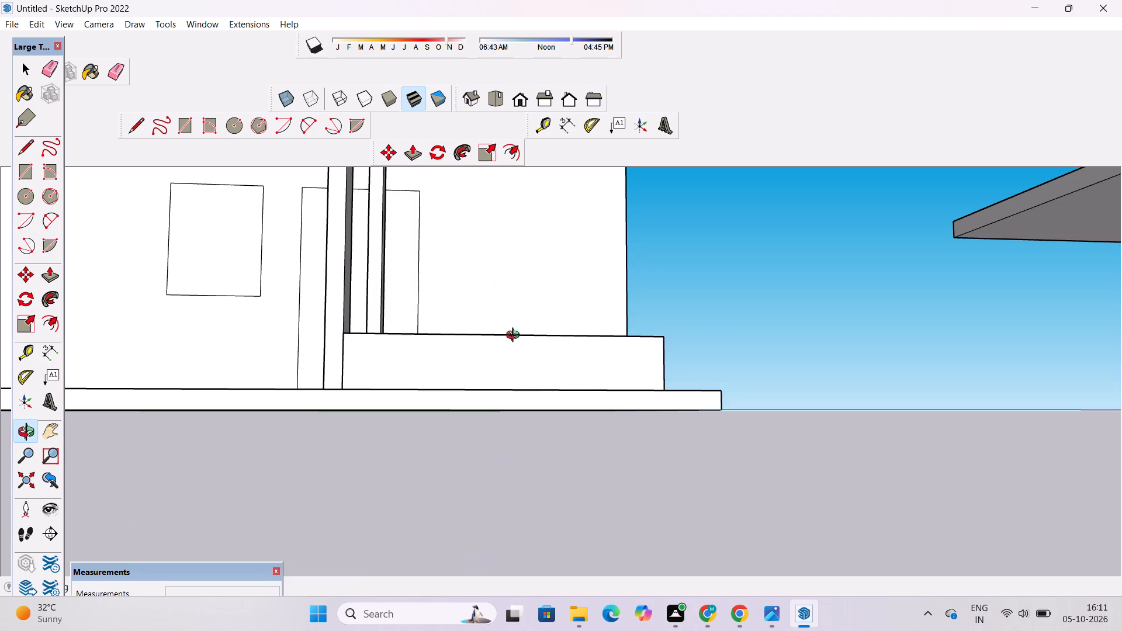
scroll(518, 372, "down", 6)
left_click_drag(518, 379, 563, 383, "shift")
scroll(563, 383, "down", 3)
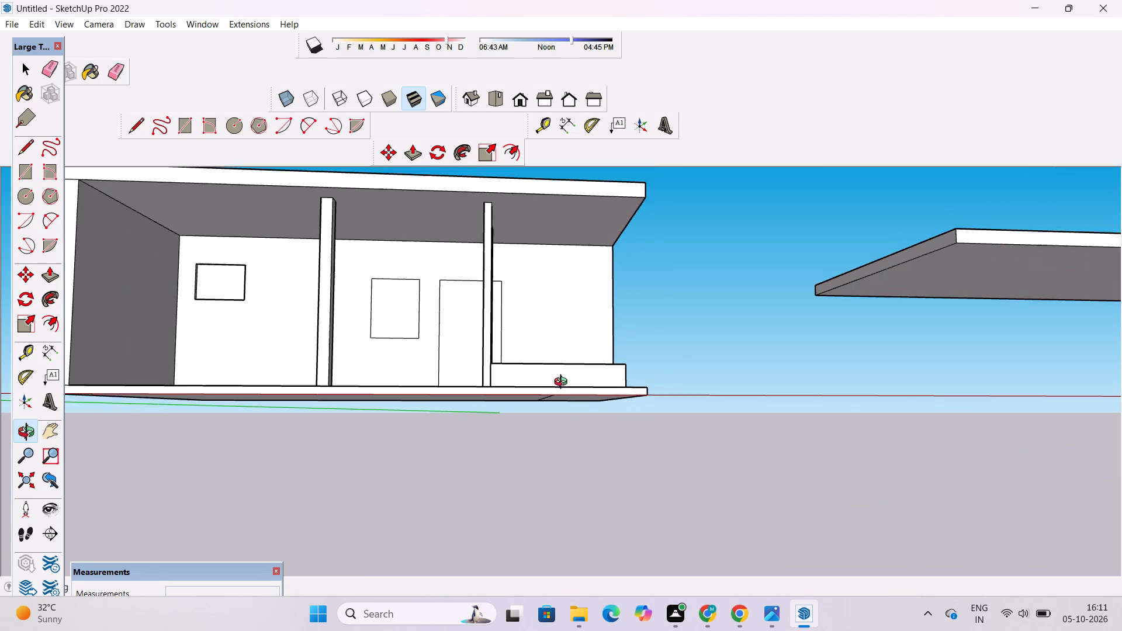
left_click_drag(566, 384, 573, 437)
scroll(572, 431, "down", 4)
left_click_drag(569, 417, 569, 439)
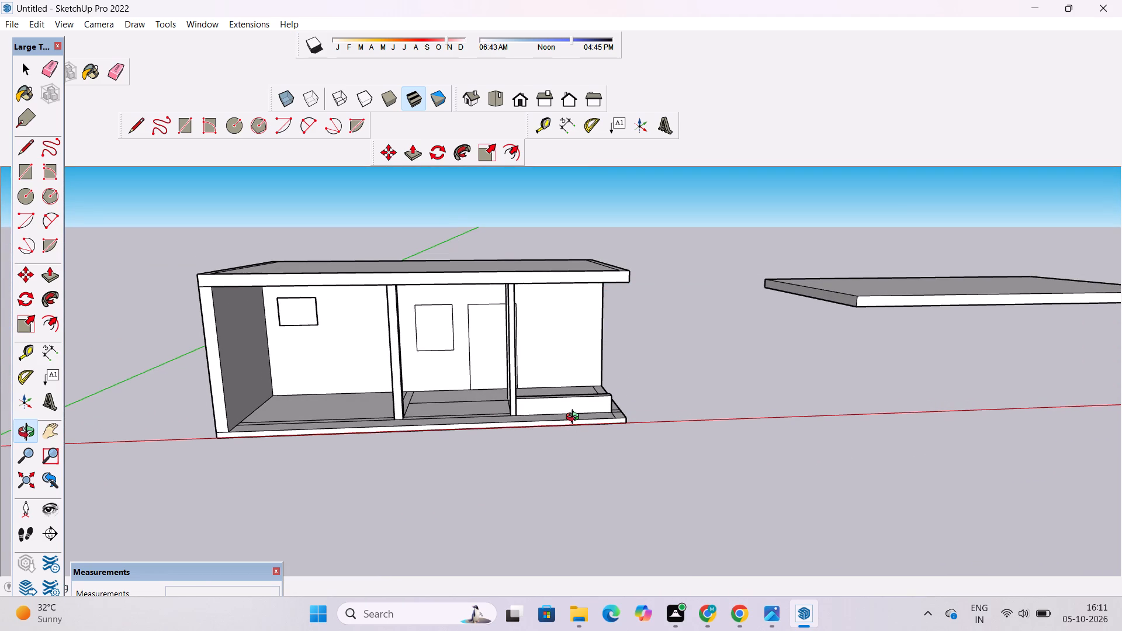
scroll(527, 424, "down", 4)
left_click_drag(561, 401, 534, 401)
left_click_drag(534, 401, 463, 436, "shift")
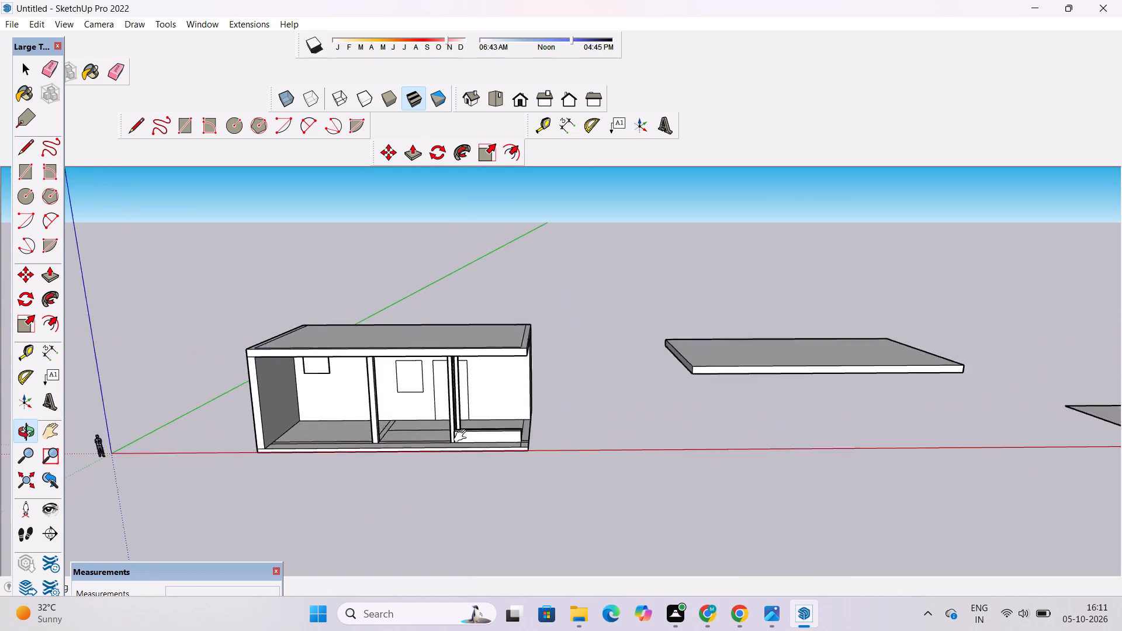
left_click_drag(463, 436, 458, 439, "shift")
scroll(456, 439, "up", 4)
left_click_drag(467, 459, 494, 537)
scroll(501, 497, "up", 5)
left_click_drag(514, 459, 529, 509, "shift")
left_click_drag(529, 509, 527, 469)
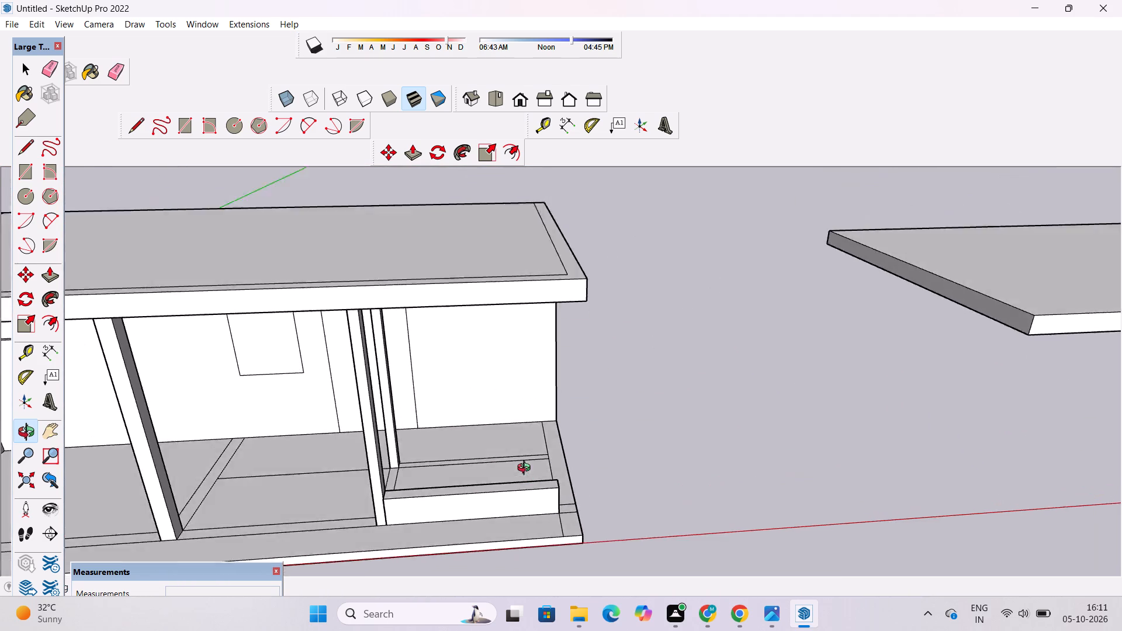
left_click_drag(527, 469, 523, 404)
left_click_drag(523, 404, 538, 476, "shift")
left_click_drag(538, 476, 502, 431, "shift")
key("p")
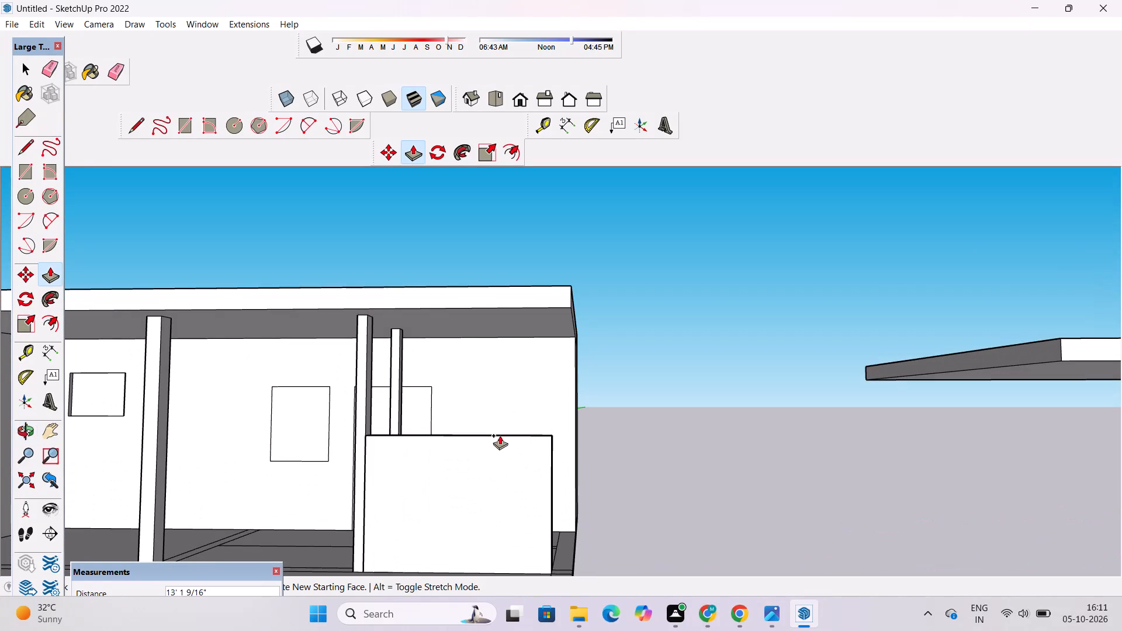
scroll(499, 435, "down", 3)
scroll(500, 370, "up", 3)
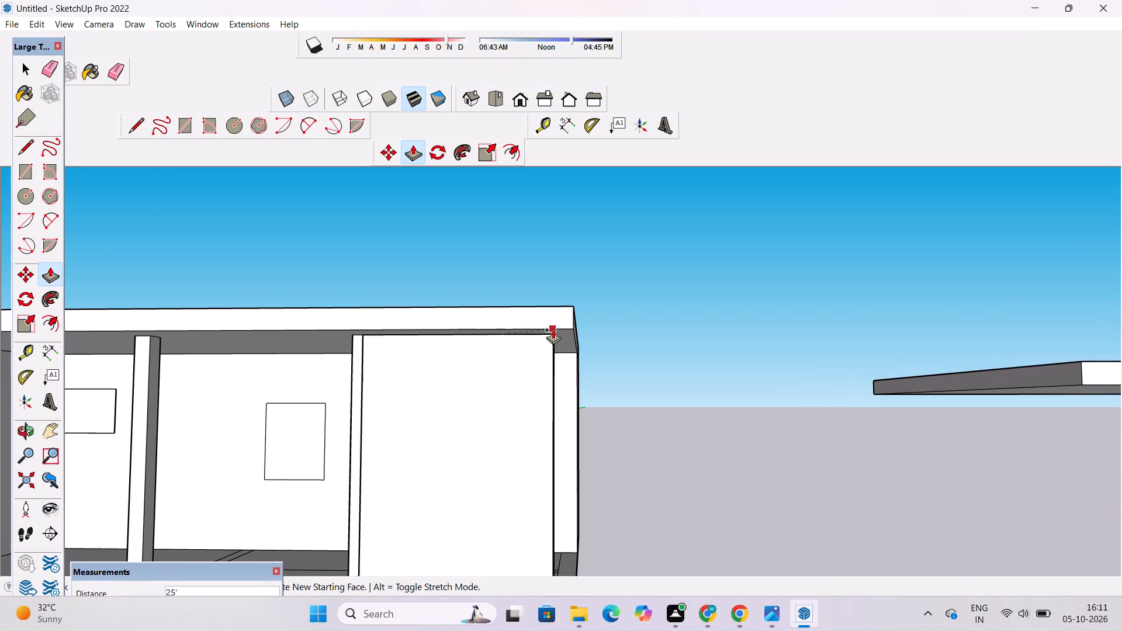
left_click(553, 330)
Push/Pull the floor slab's side face at the open end outward by 10'.
key("o")
scroll(518, 352, "down", 6)
left_click_drag(577, 349, 579, 412)
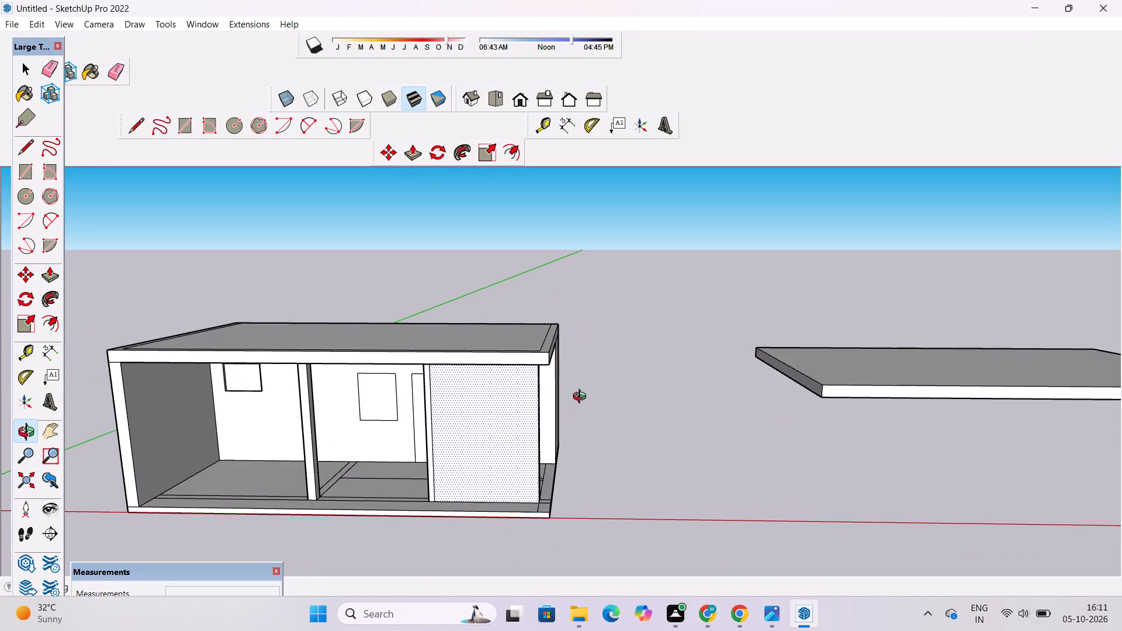
scroll(634, 332, "down", 3)
left_click_drag(634, 318, 638, 349)
scroll(629, 338, "down", 2)
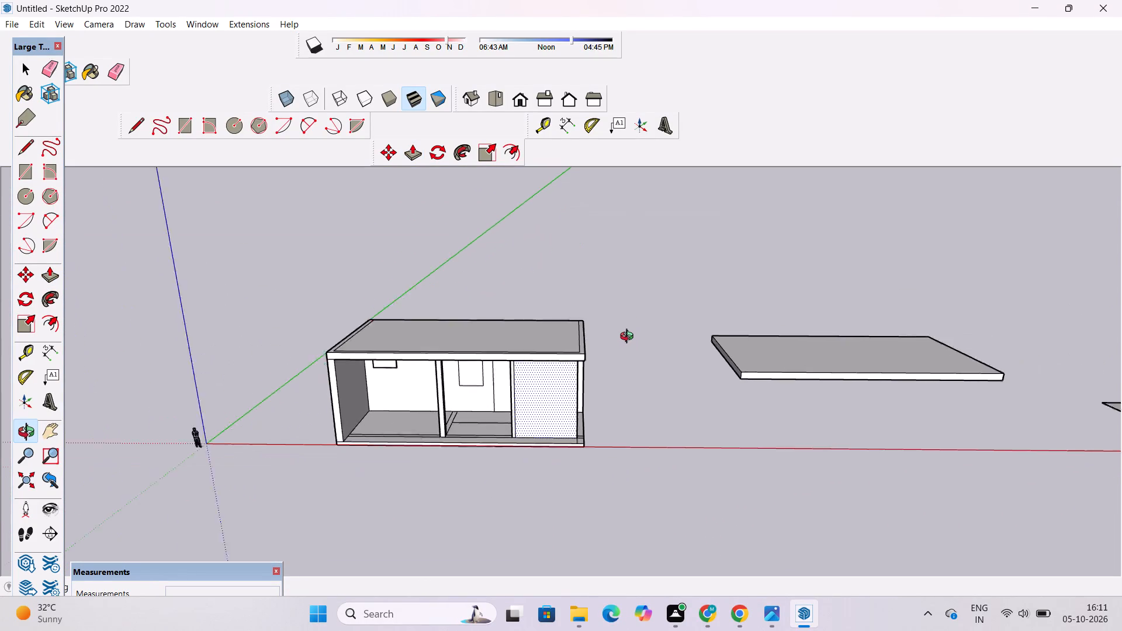
scroll(629, 338, "down", 2)
left_click_drag(630, 337, 631, 407)
scroll(585, 369, "up", 9)
left_click_drag(664, 363, 482, 362)
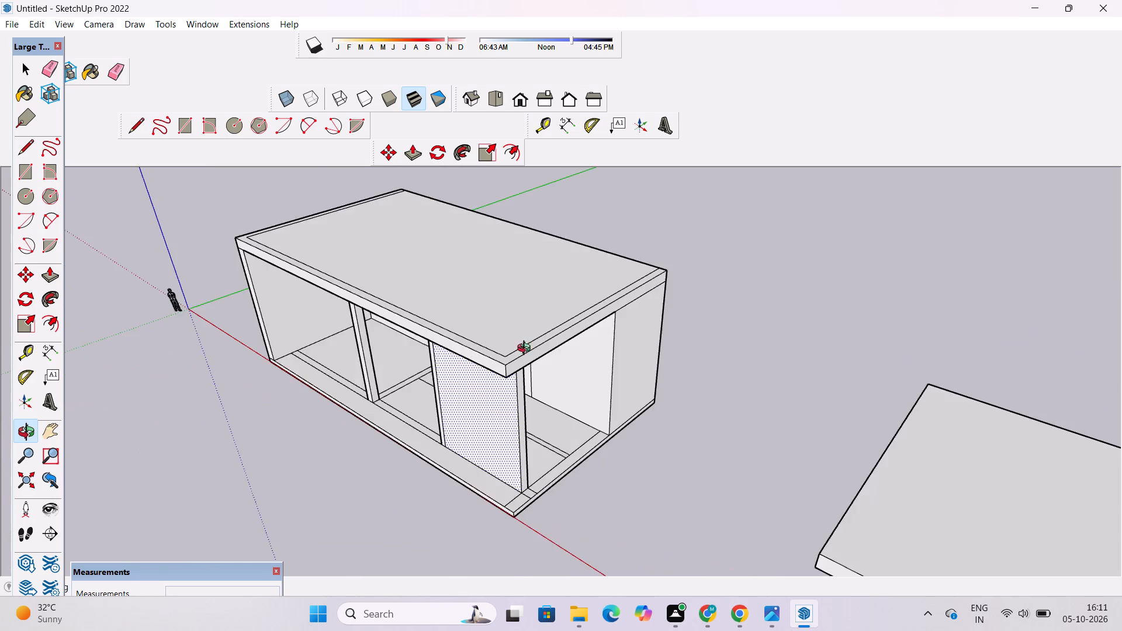
scroll(531, 348, "up", 3)
left_click_drag(610, 332, 543, 335)
left_click_drag(562, 390, 551, 349, "shift")
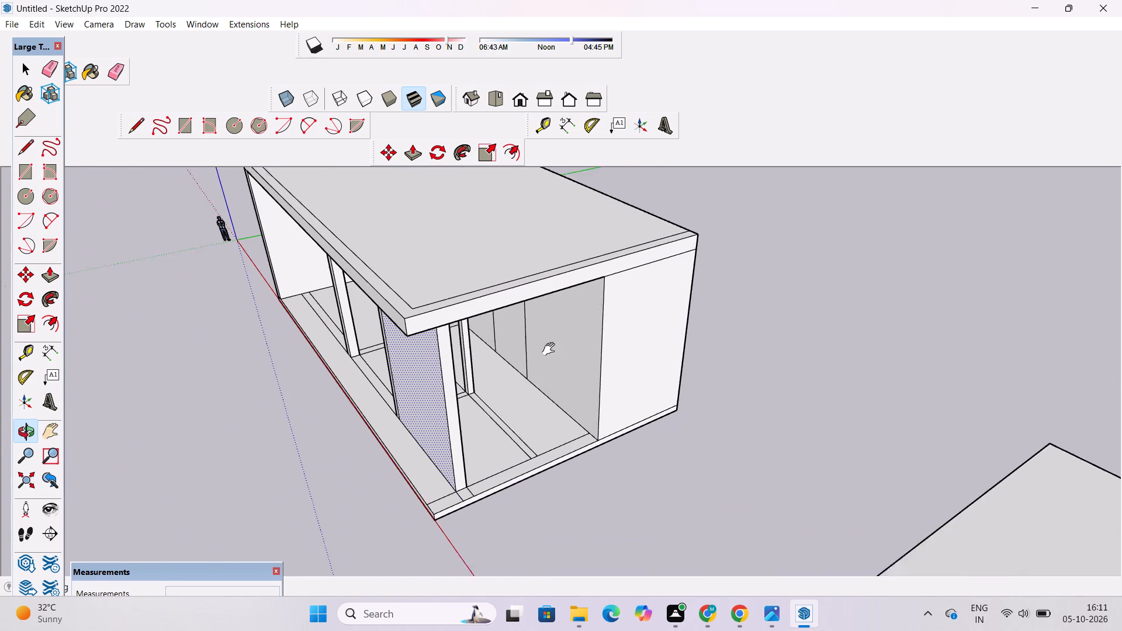
left_click_drag(551, 349, 548, 337, "shift")
left_click_drag(554, 370, 555, 331)
left_click_drag(560, 363, 652, 406)
left_click_drag(646, 416, 607, 384, "shift")
scroll(585, 398, "up", 5, "shift")
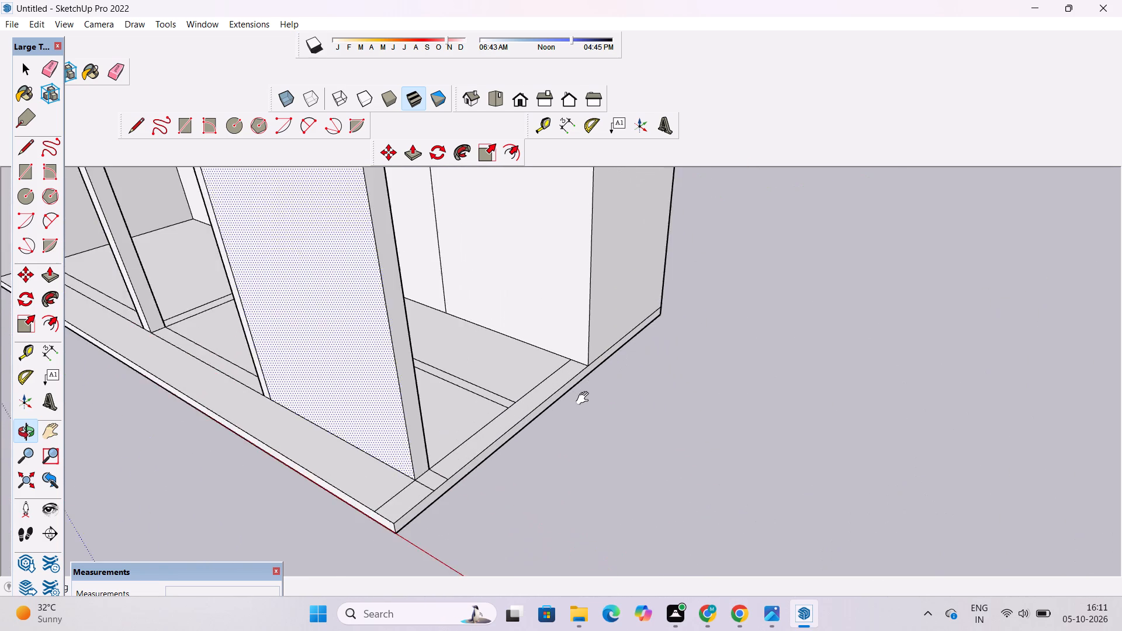
scroll(585, 398, "up", 3, "shift")
left_click_drag(582, 396, 546, 377, "shift")
key("space")
left_click(521, 367)
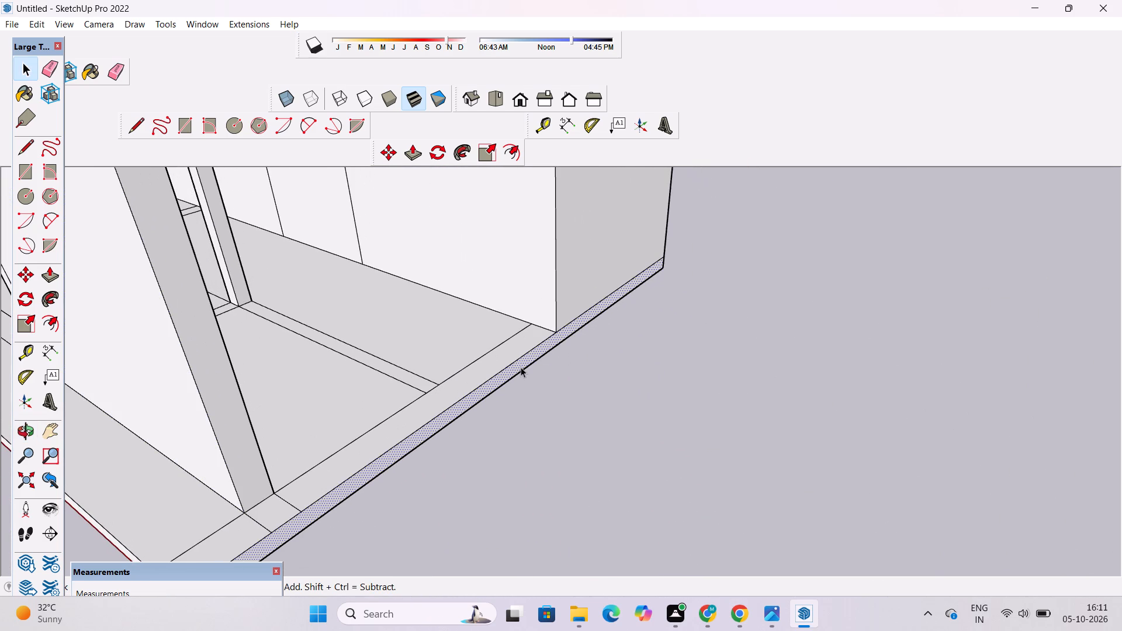
key("p")
left_click(521, 367)
scroll(552, 368, "down", 5)
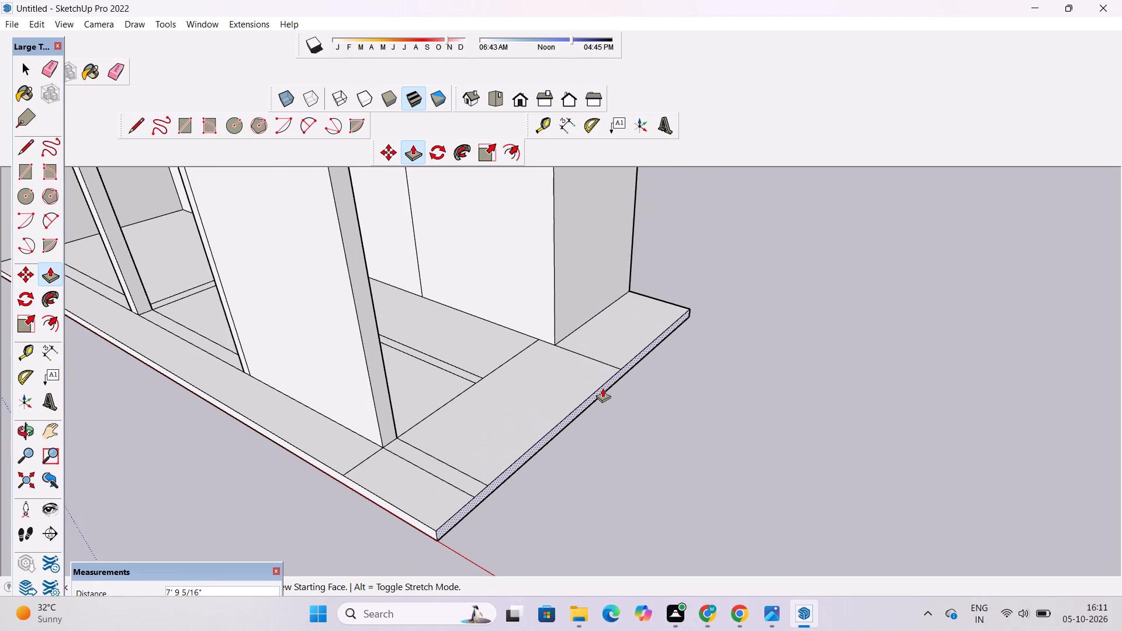
key("1")
type("0'")
key("Return")
scroll(496, 417, "down", 6)
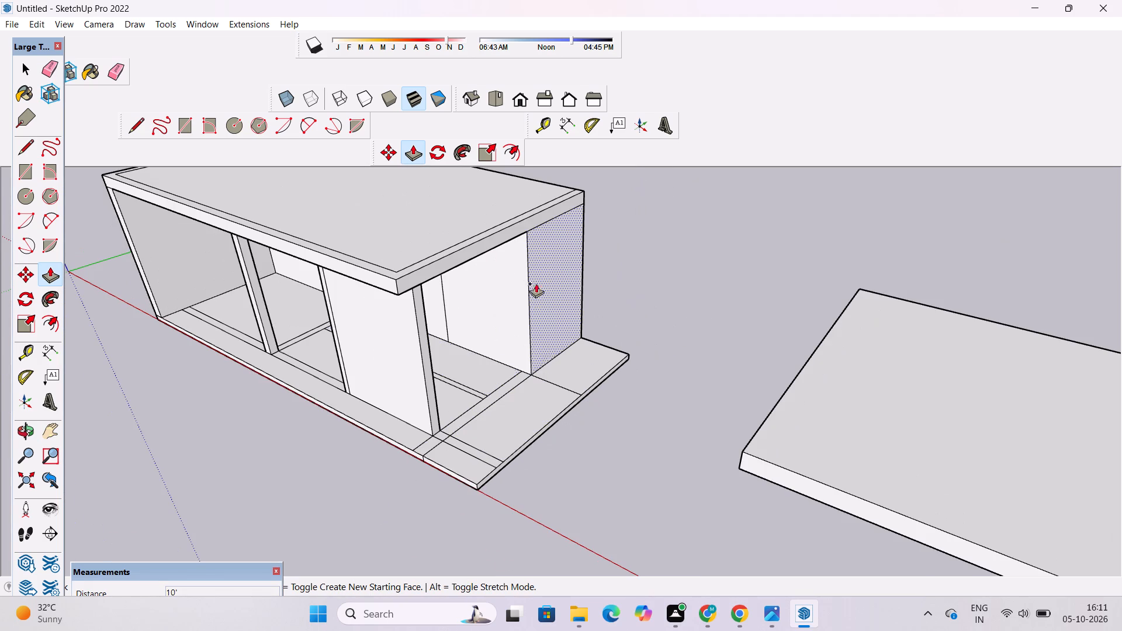
Push/Pull the rear wall block's end face outward 10' to the edge of the extended floor slab.
left_click(546, 341)
left_click(581, 395)
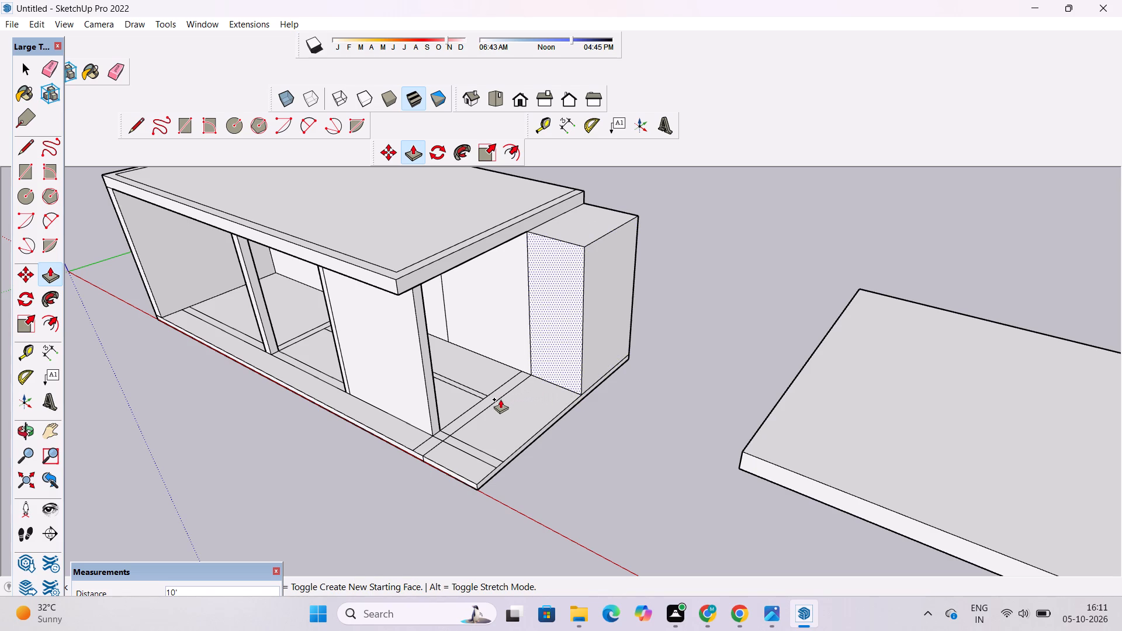
Undo the outward extensions of the rear wall block and the floor slab at the open end.
key("ctrl+z")
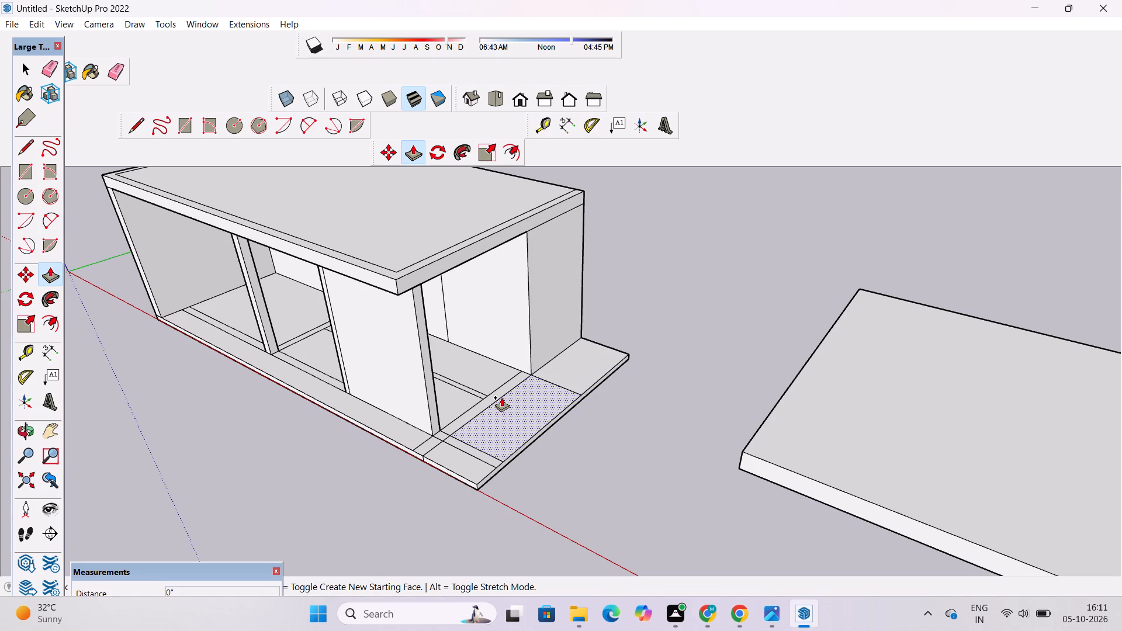
key("ctrl+z")
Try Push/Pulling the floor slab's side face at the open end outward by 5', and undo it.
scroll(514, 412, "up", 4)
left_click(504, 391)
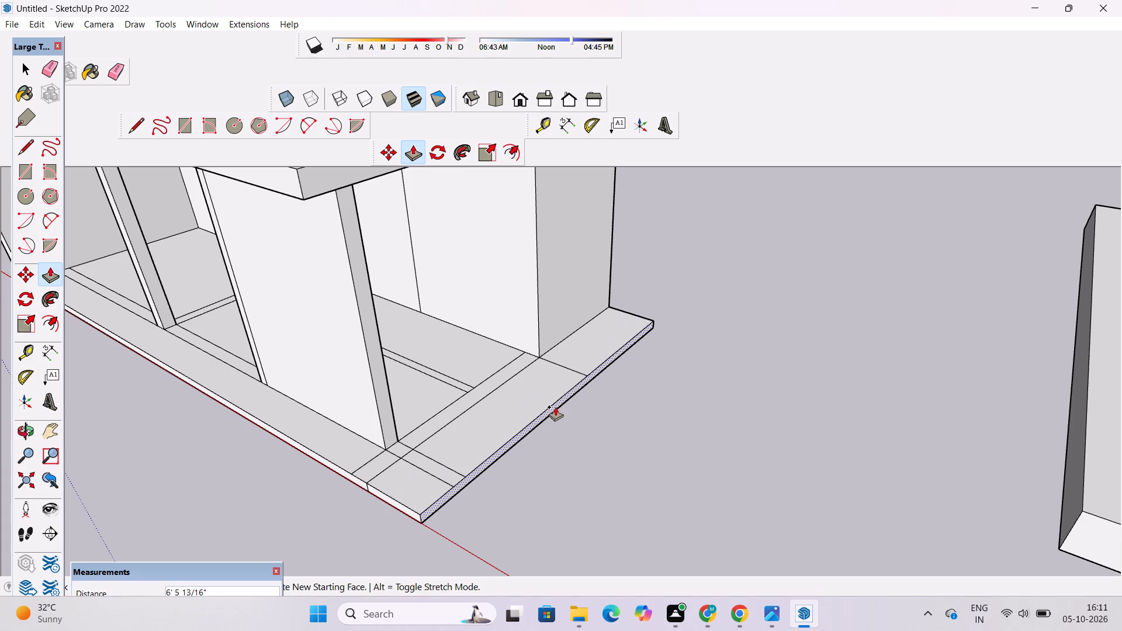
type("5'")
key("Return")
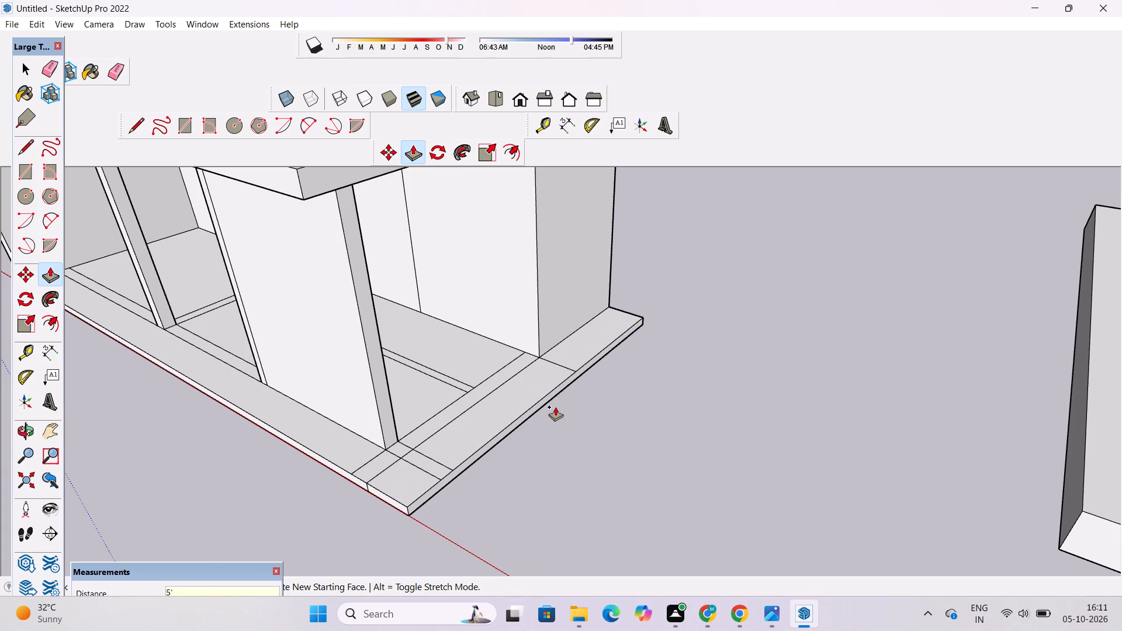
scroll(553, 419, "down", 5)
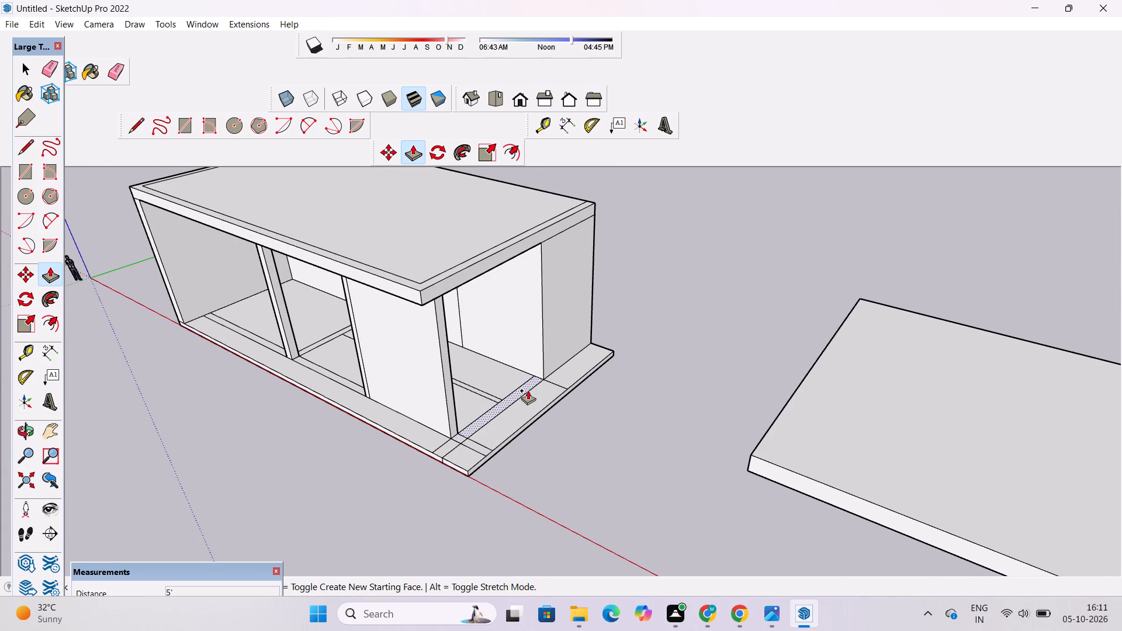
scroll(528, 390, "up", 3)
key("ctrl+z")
Push/Pull the floor slab's side face at the open end outward by 7'.
scroll(531, 409, "up", 4)
left_click(526, 389)
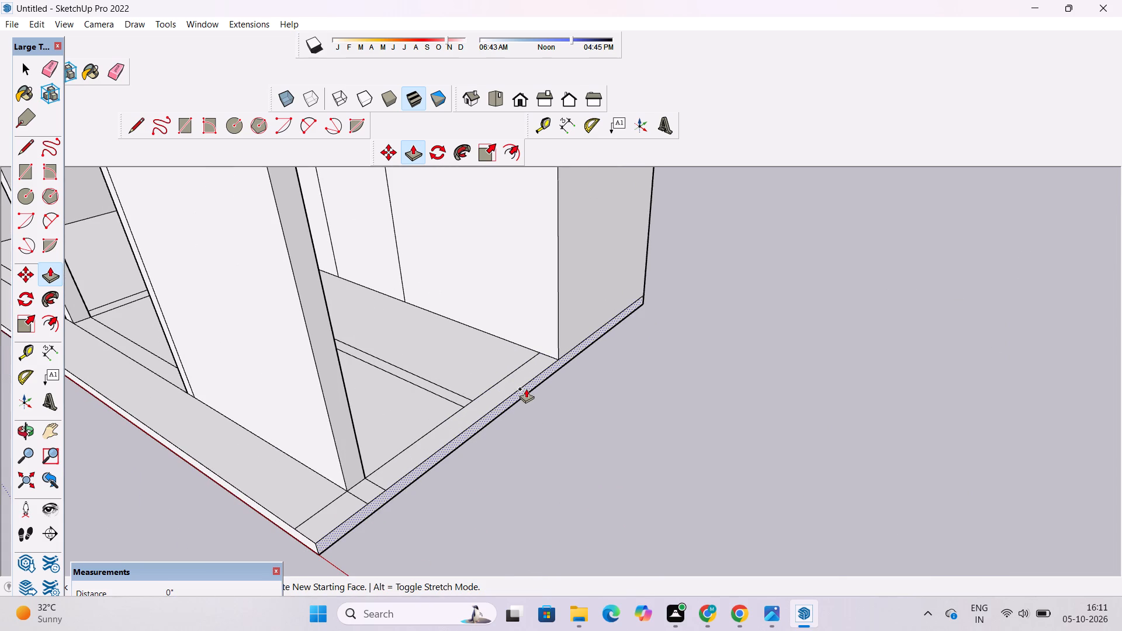
type("7'")
key("Return")
Push/Pull the roof slab's end face outward 7' to line up with the extended floor slab's edge.
scroll(527, 428, "down", 8)
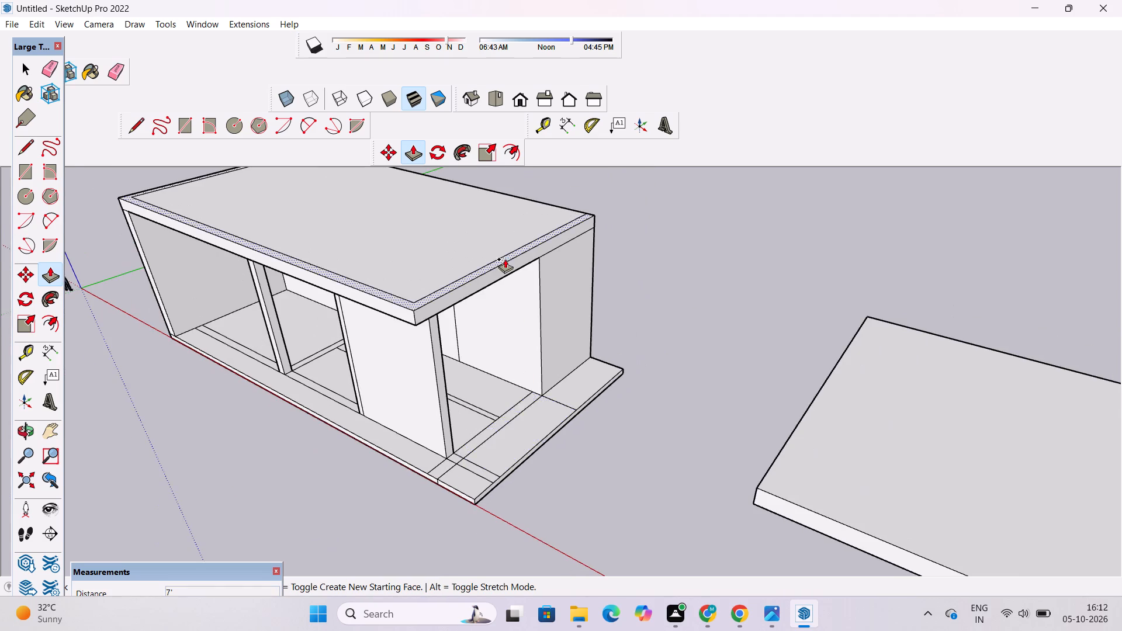
scroll(505, 259, "up", 3)
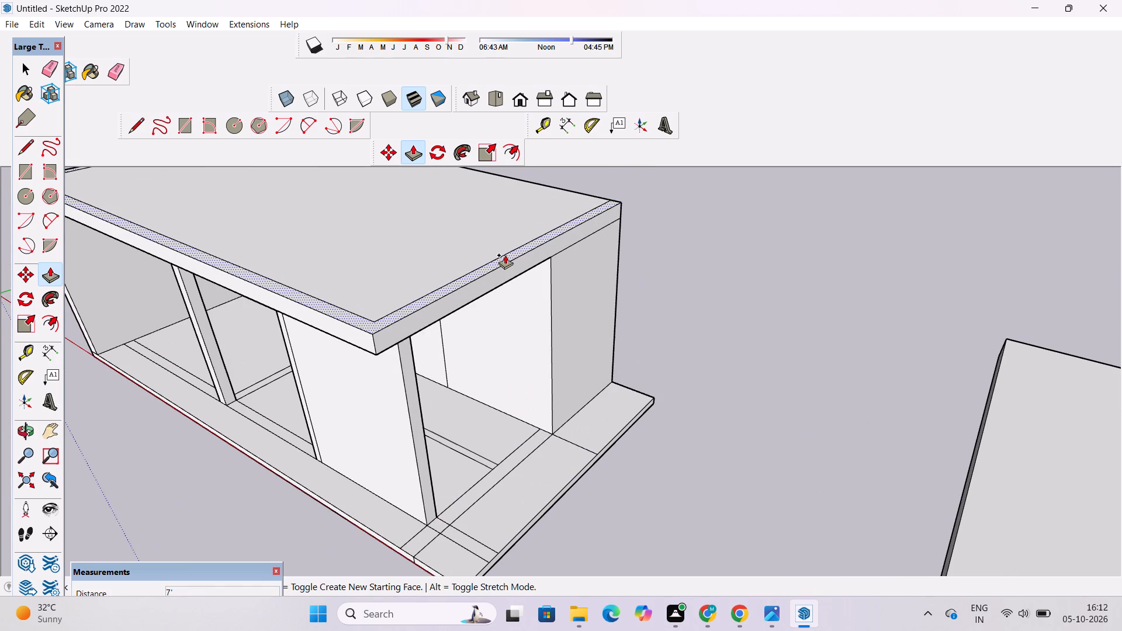
scroll(505, 255, "down", 3)
scroll(506, 259, "up", 4)
left_click(470, 292)
scroll(470, 292, "down", 5)
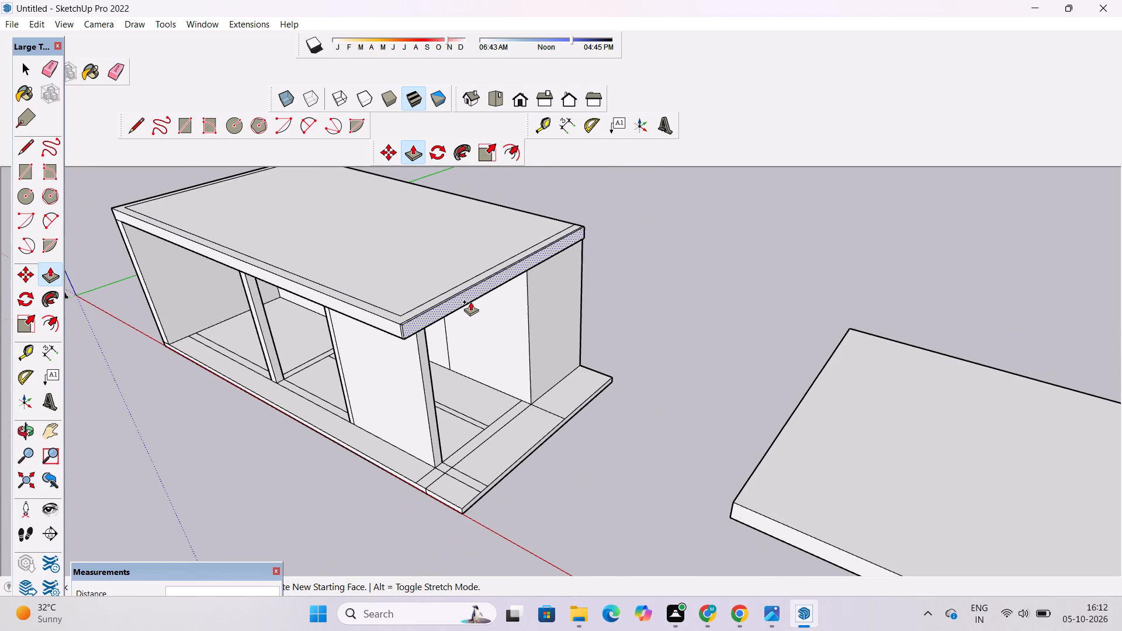
left_click(486, 488)
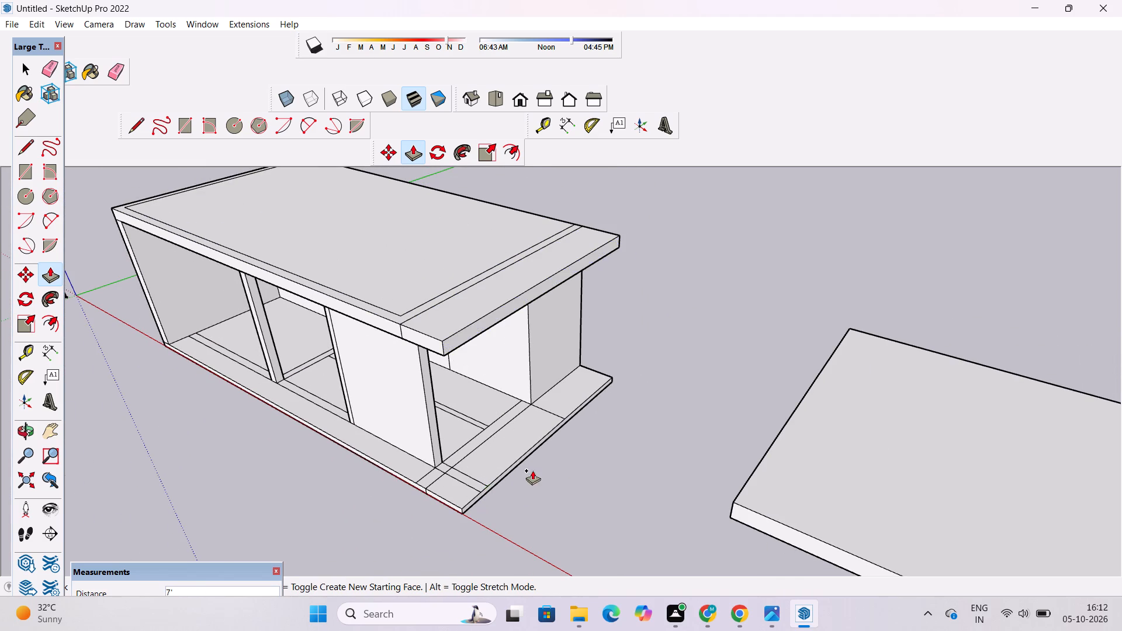
Erase the two old lines running parallel to the open end across the roof slab's top.
scroll(536, 468, "up", 4)
key("o")
left_click_drag(527, 483, 592, 431)
scroll(593, 430, "down", 5)
left_click_drag(543, 394, 587, 478)
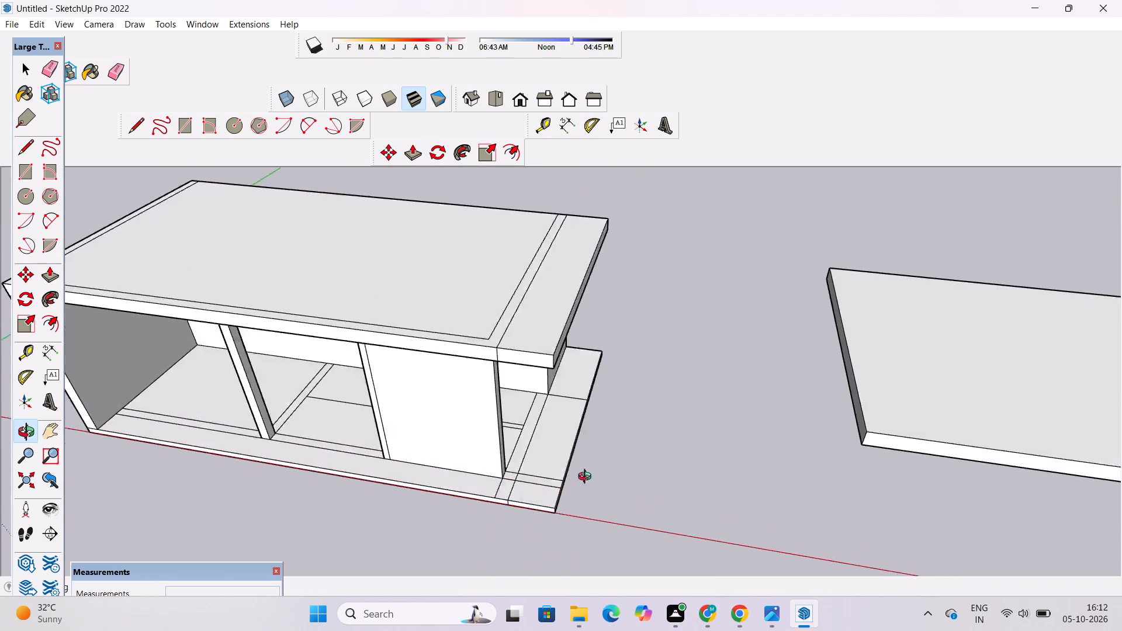
left_click_drag(587, 478, 599, 505)
scroll(539, 353, "up", 3)
left_click_drag(539, 352, 523, 394, "shift")
left_click_drag(527, 401, 601, 429)
scroll(597, 422, "down", 3)
left_click_drag(593, 412, 584, 418)
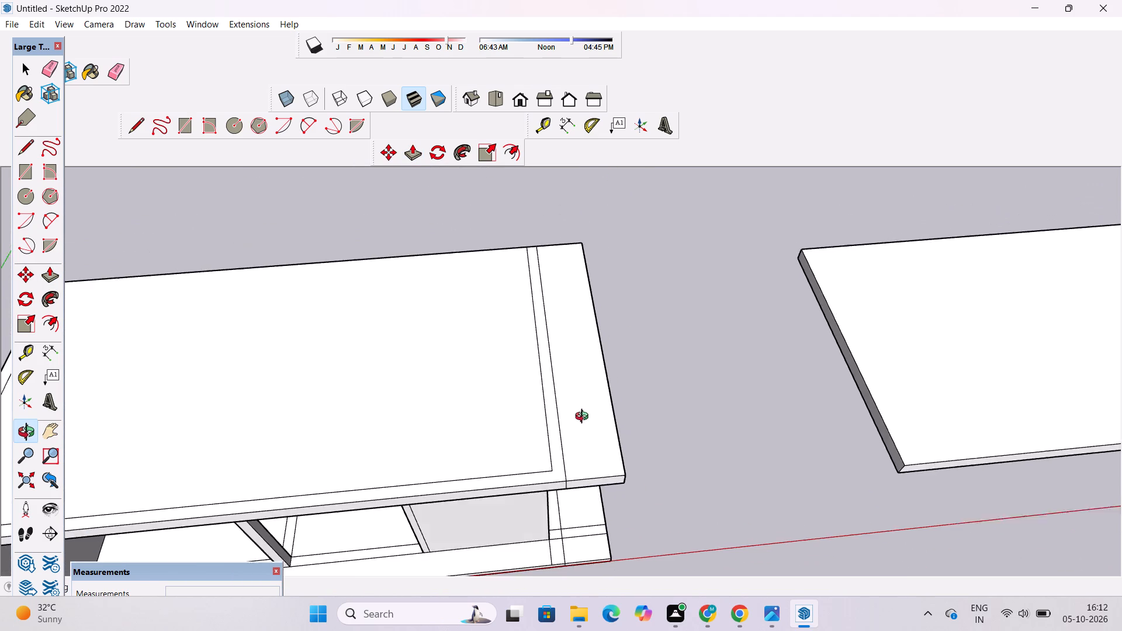
left_click_drag(584, 418, 559, 419)
left_click_drag(556, 419, 510, 420, "shift")
key("e")
scroll(504, 400, "up", 2)
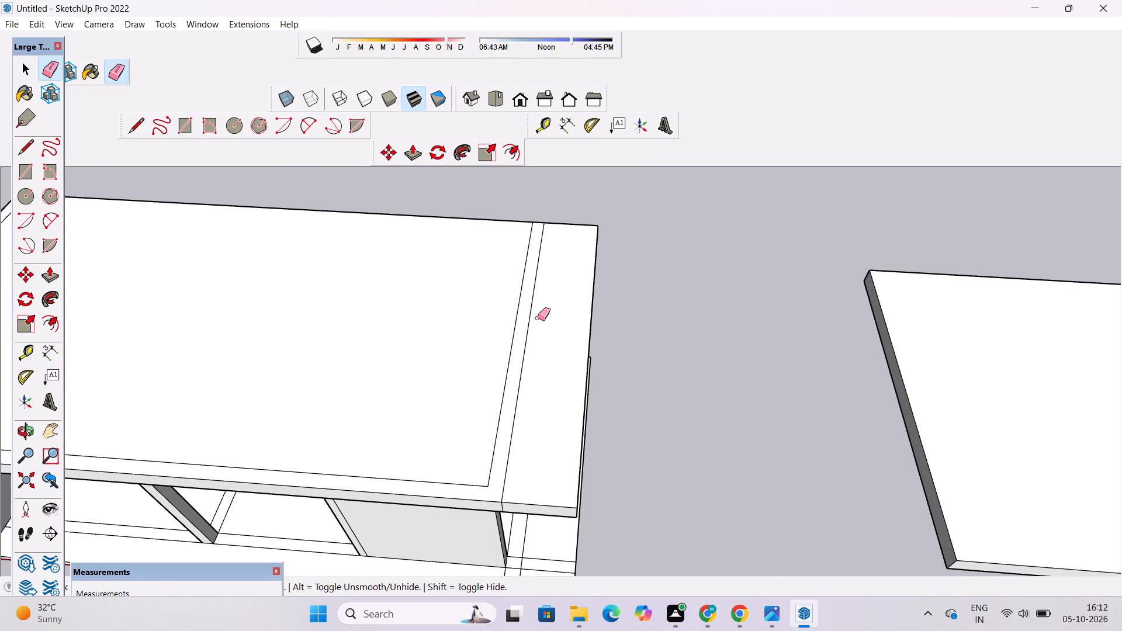
left_click_drag(538, 318, 502, 358)
key("space")
Place a guide line 1.5' inward from the roof slab's edge at the open end.
scroll(472, 381, "down", 3)
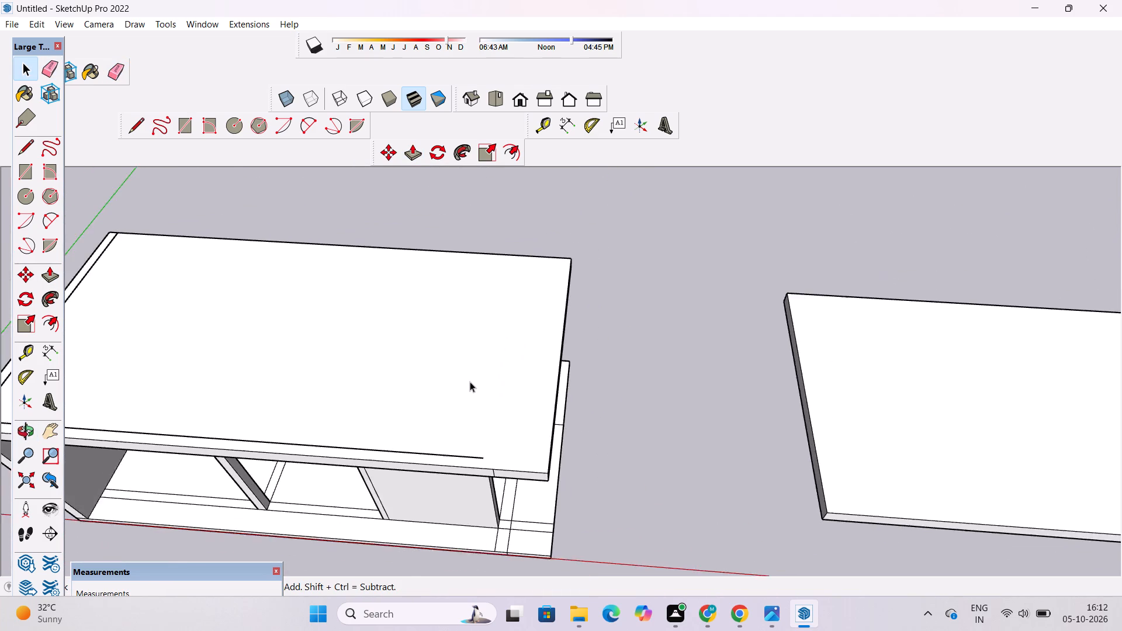
scroll(470, 382, "up", 3)
key("t")
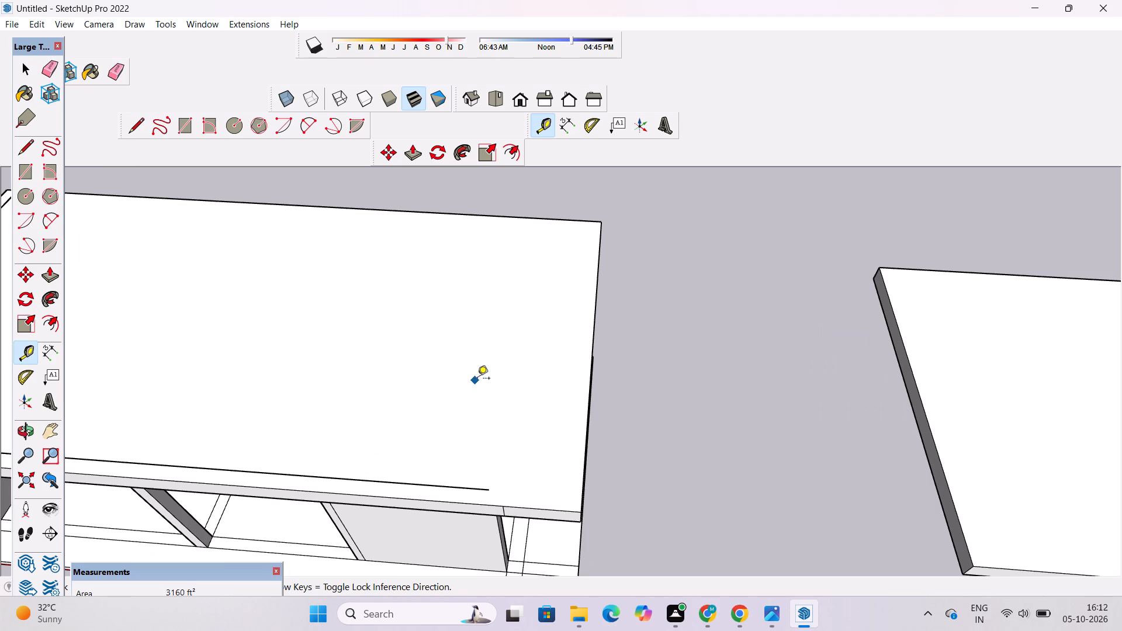
left_click(591, 340)
type("1.5")
key("apostrophe")
key("Return")
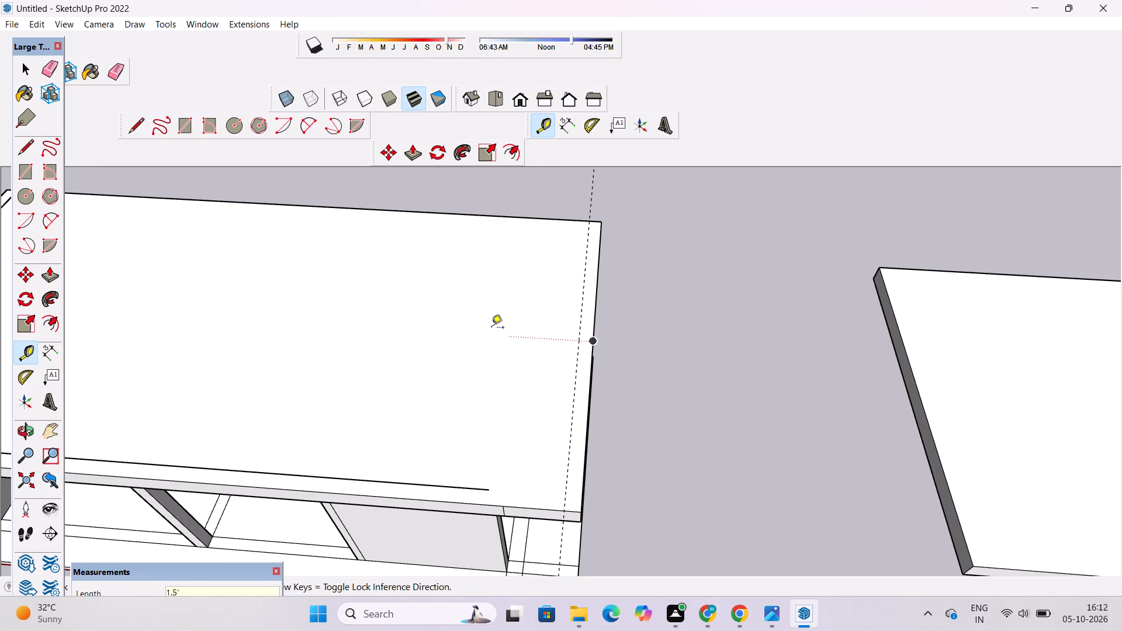
Draw the roof's inner border by extending its front line to the guide and following the guide to the rear edge.
left_click(140, 122)
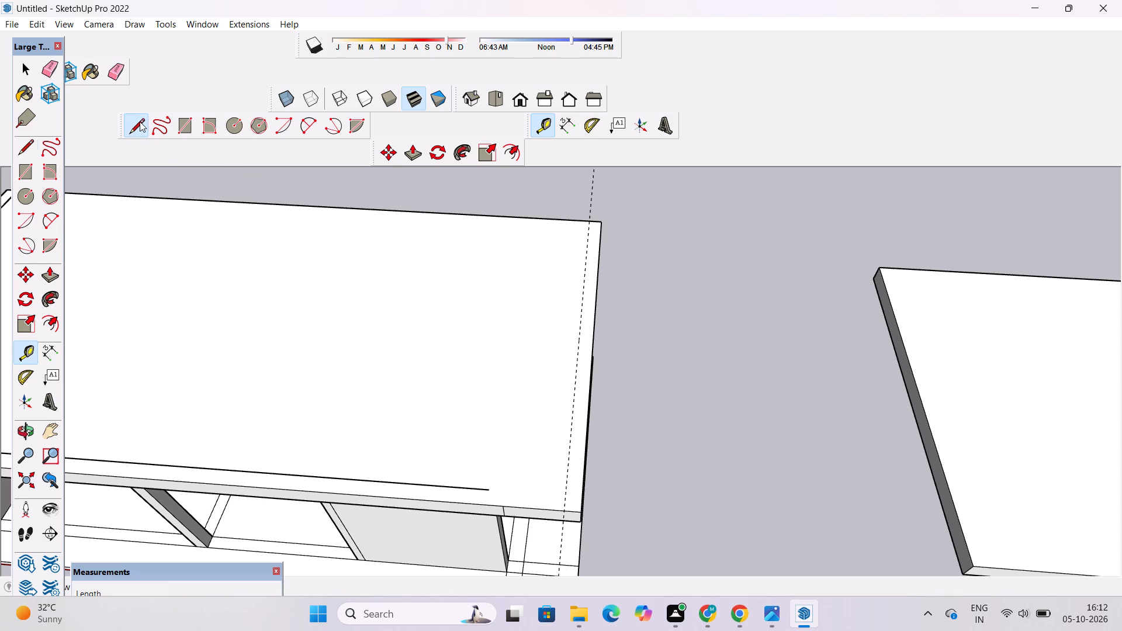
scroll(297, 280, "down", 2)
scroll(424, 434, "up", 2)
scroll(485, 459, "up", 4)
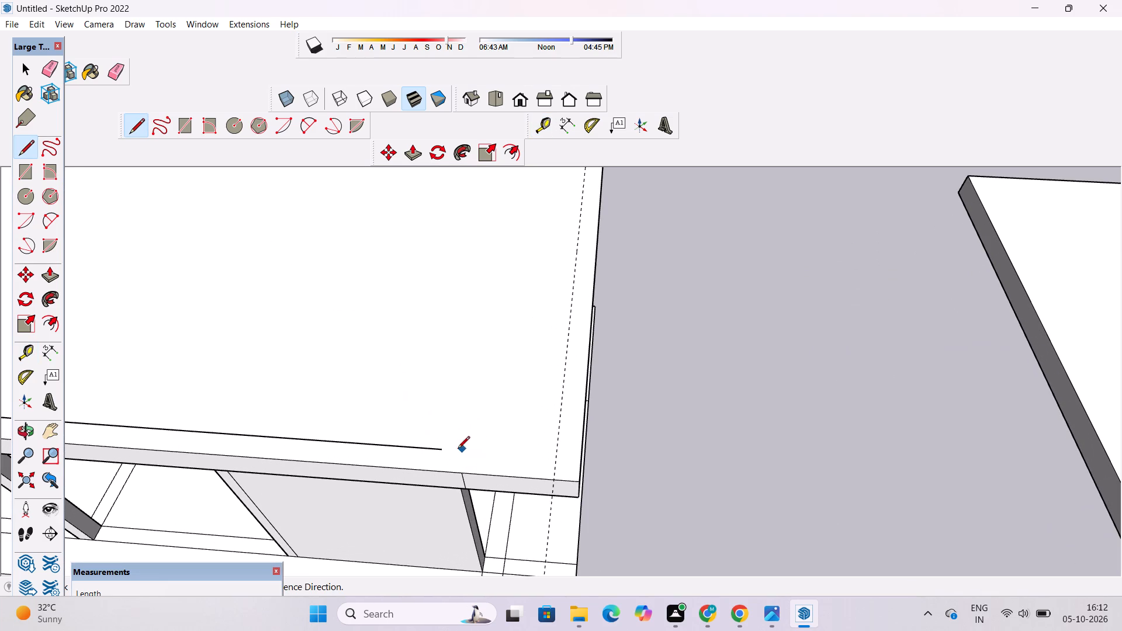
left_click(439, 450)
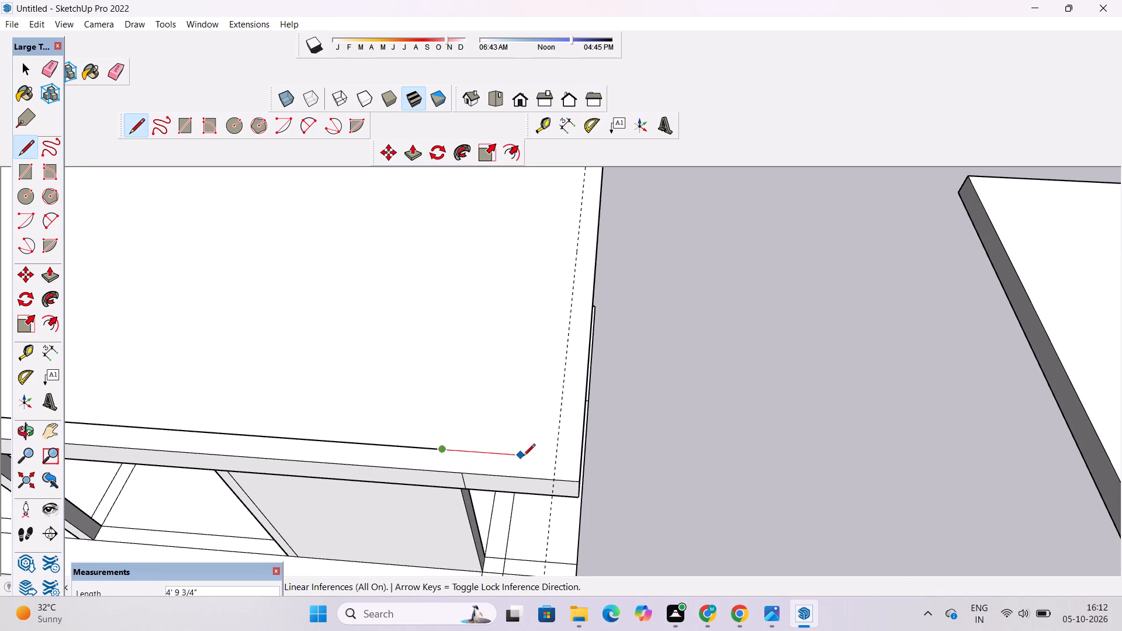
left_click(556, 459)
scroll(556, 459, "down", 4)
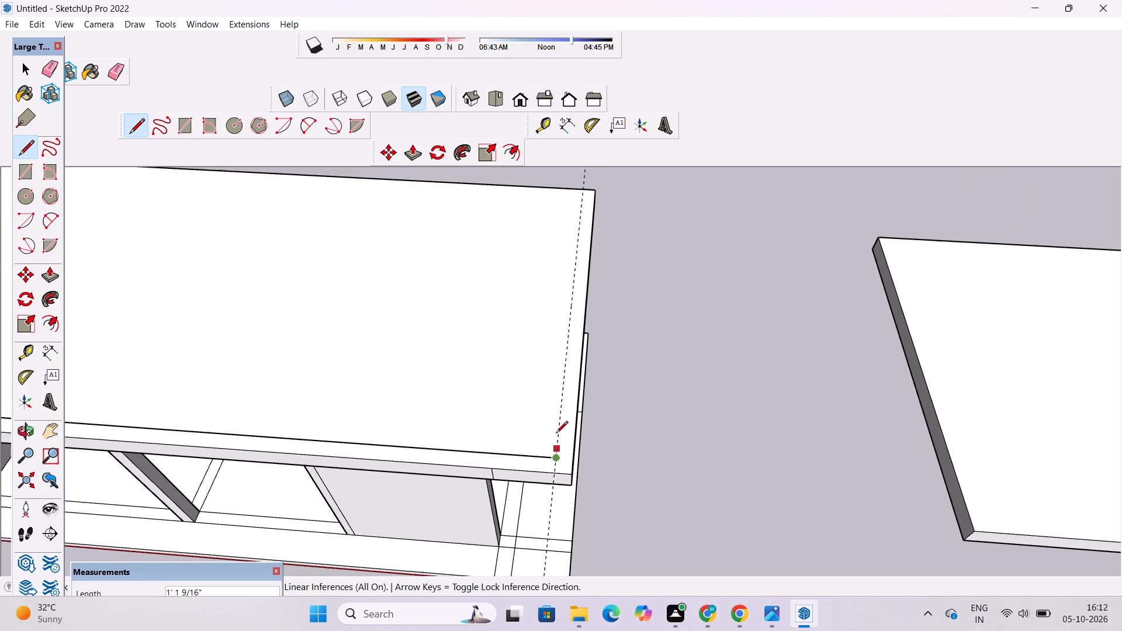
scroll(555, 421, "up", 4)
scroll(556, 417, "down", 7)
scroll(580, 230, "up", 5)
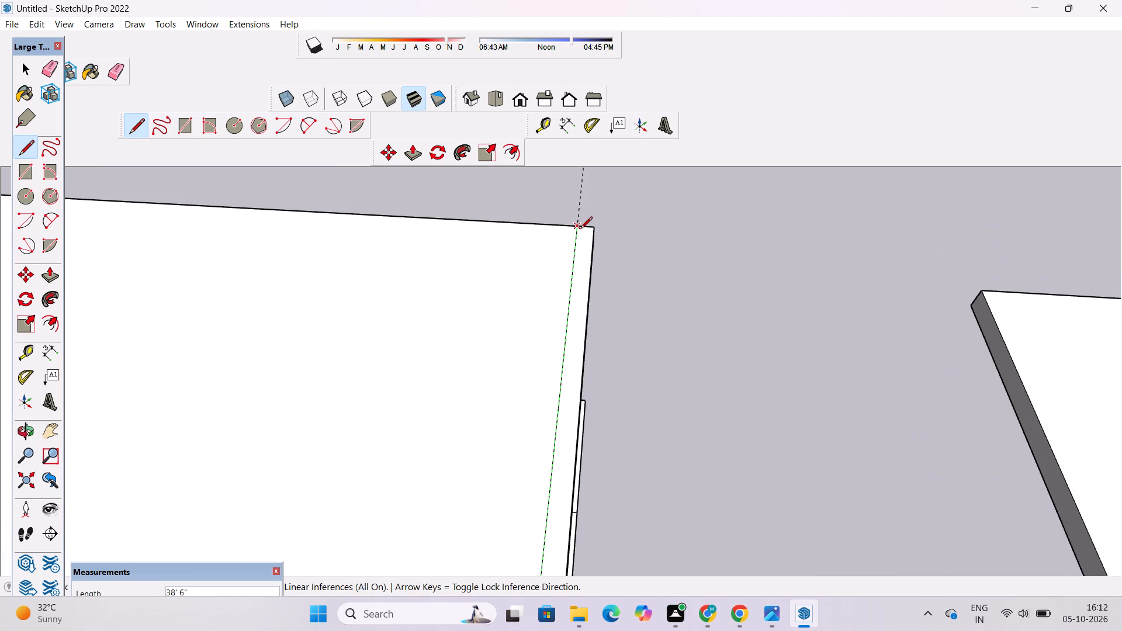
left_click(578, 225)
Erase the guide line at the roof slab's open end.
key("e")
scroll(578, 281, "down", 4)
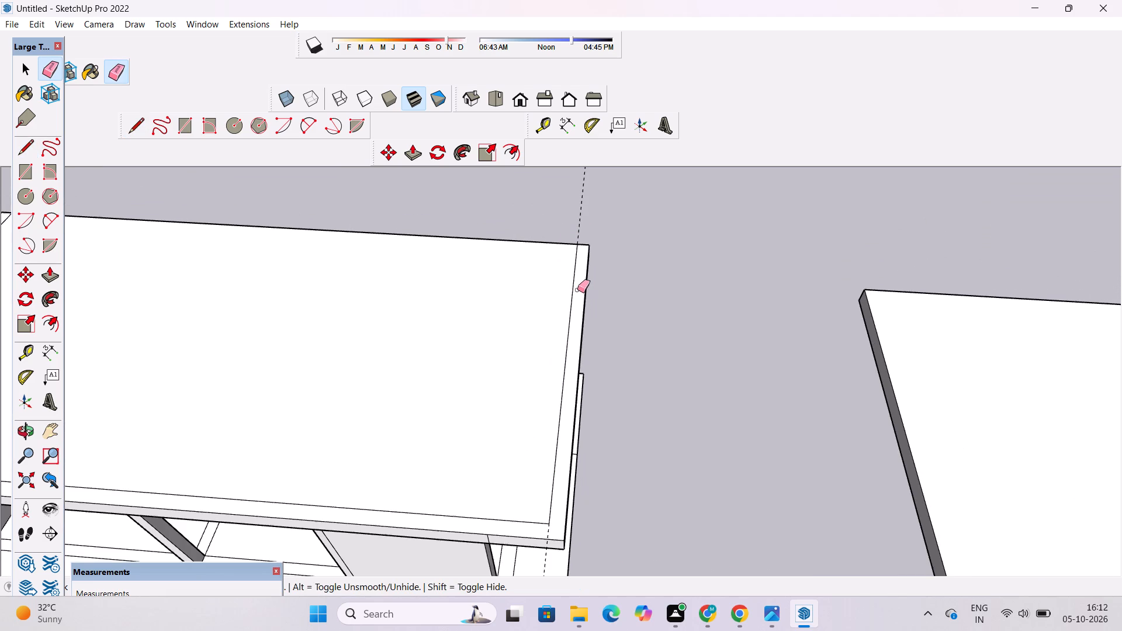
scroll(577, 290, "down", 1)
left_click_drag(577, 207, 582, 217)
Erase the leftover vertical seam line on the roof slab's front face near the open end.
key("o")
scroll(583, 229, "down", 5)
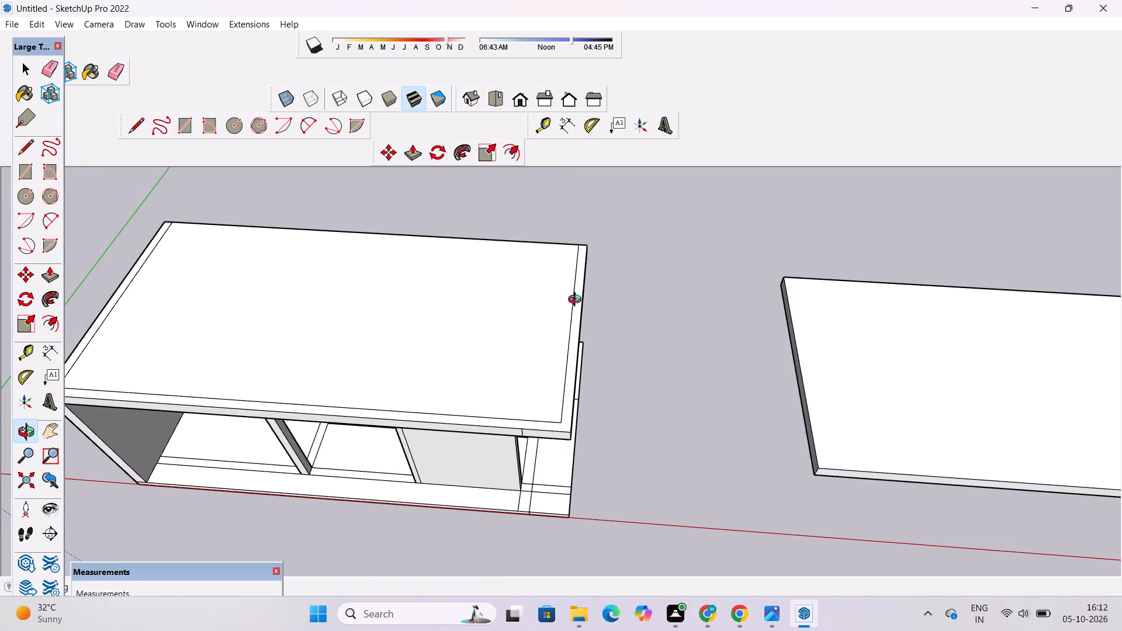
left_click_drag(571, 372, 655, 192)
scroll(614, 297, "down", 3)
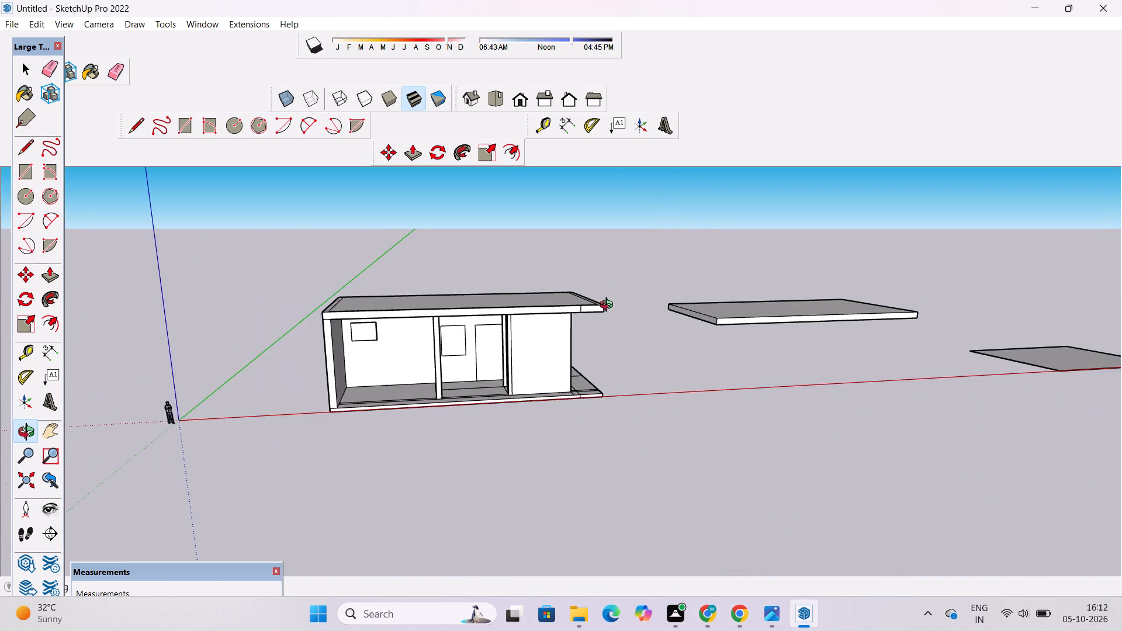
scroll(609, 306, "down", 2)
left_click_drag(594, 316, 541, 380)
scroll(610, 317, "up", 8)
left_click_drag(535, 319, 540, 352, "shift")
left_click_drag(578, 395, 579, 373)
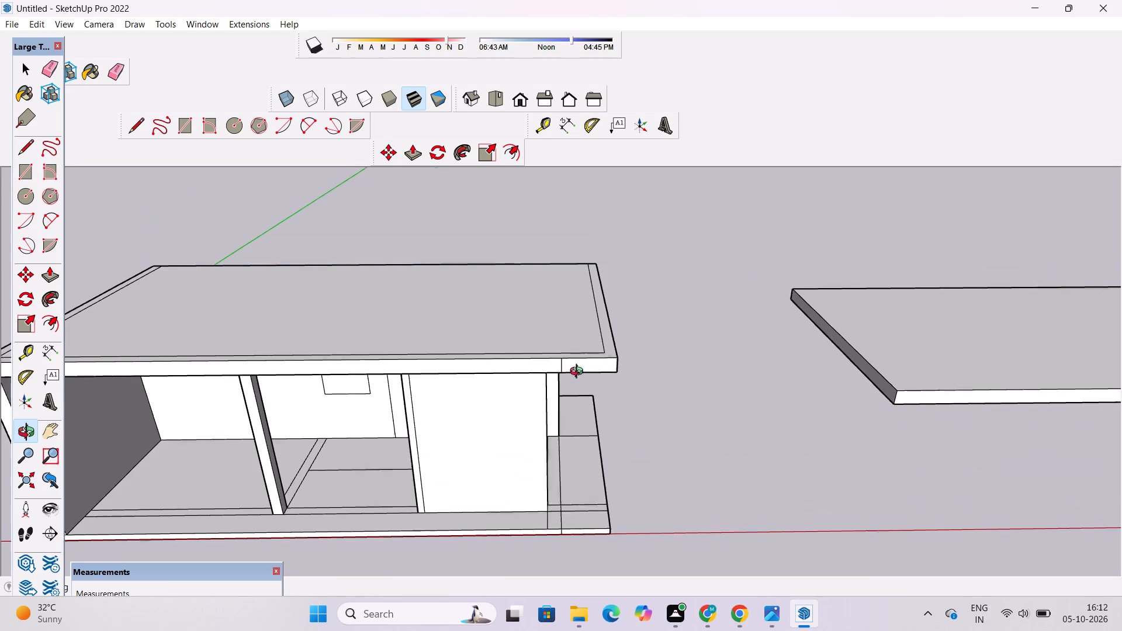
left_click_drag(579, 373, 573, 341)
scroll(554, 334, "up", 5)
key("e")
left_click_drag(580, 323, 550, 329)
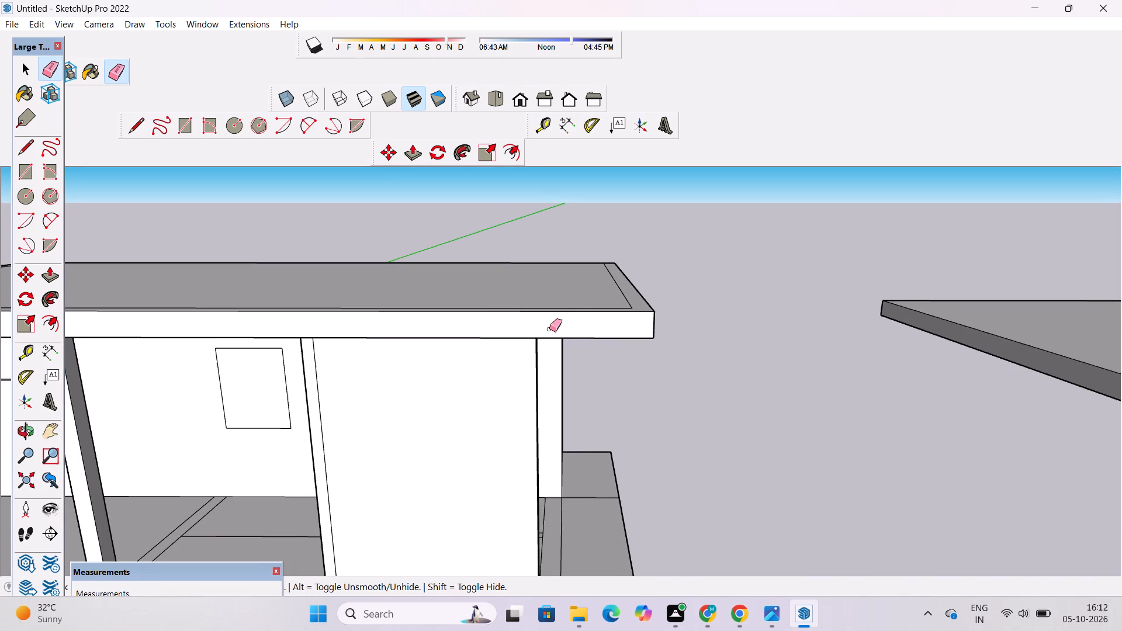
Inspect the extended roof and floor slabs from below, the front and the open end.
key("o")
left_click_drag(644, 408, 618, 196)
scroll(611, 238, "down", 6)
left_click_drag(607, 266, 650, 397)
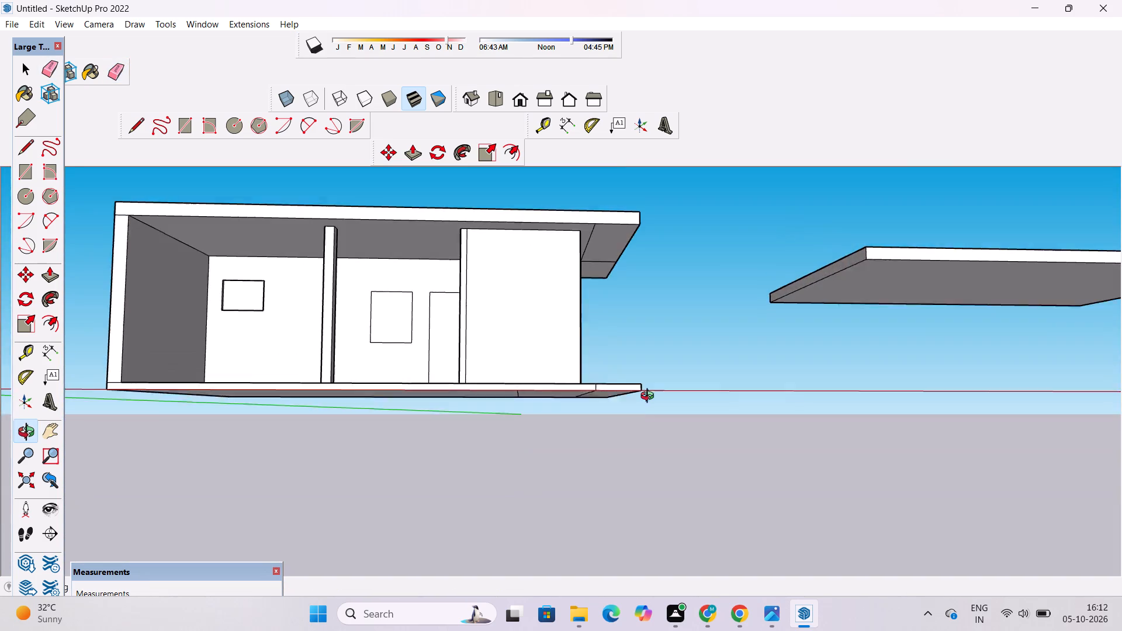
left_click_drag(650, 397, 650, 398)
left_click_drag(640, 308, 403, 371)
left_click_drag(437, 375, 698, 445)
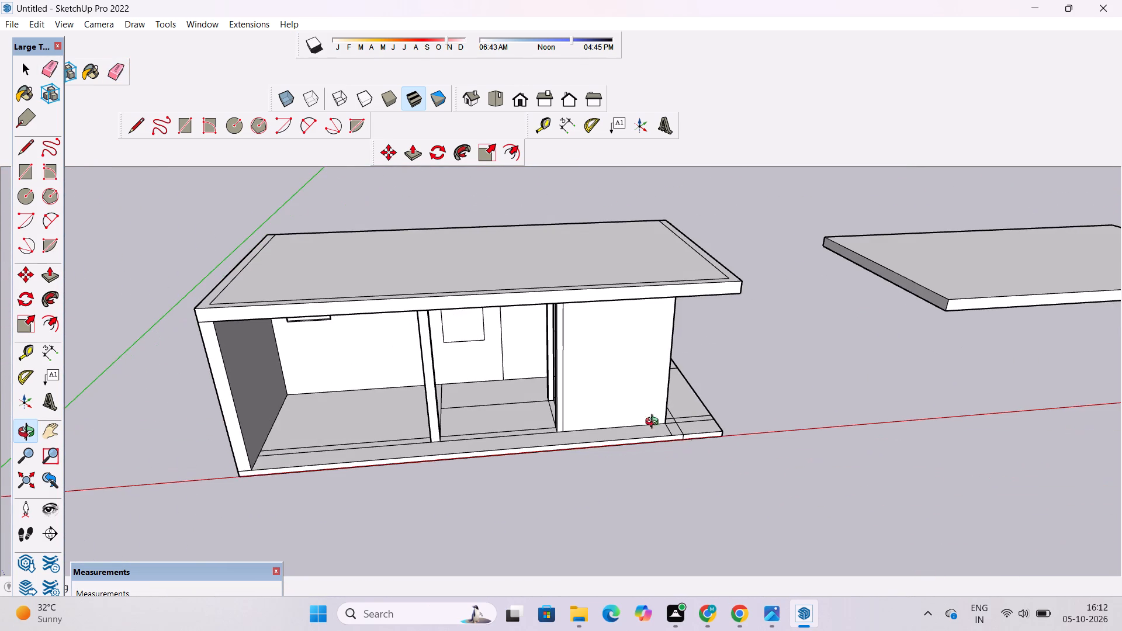
left_click_drag(602, 396, 786, 263)
left_click_drag(731, 346, 245, 453)
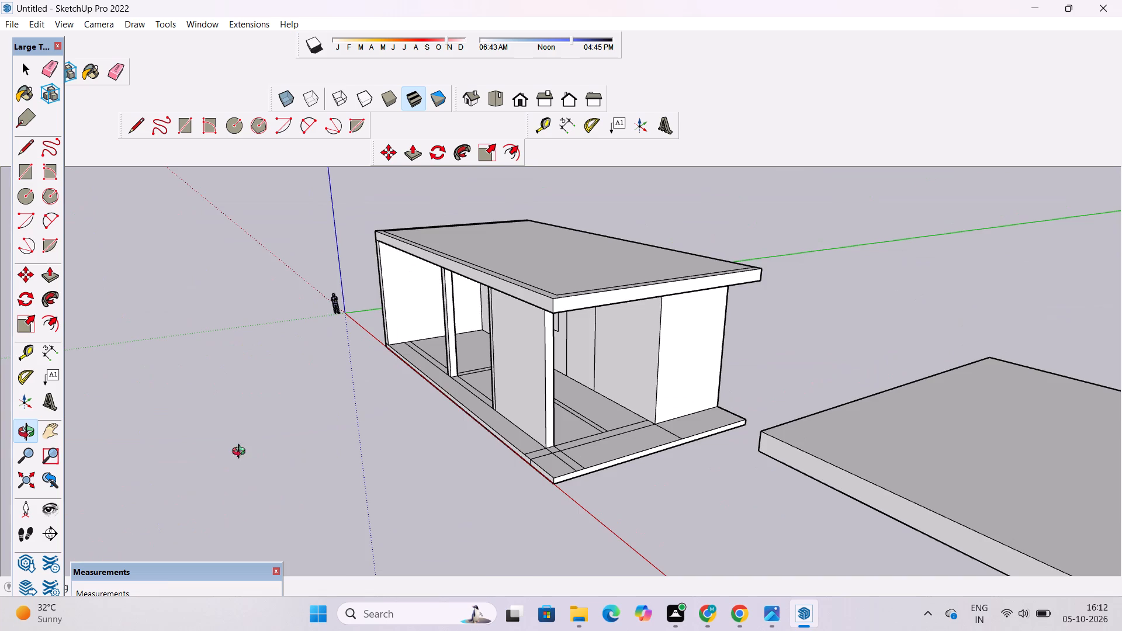
scroll(608, 394, "up", 5)
left_click_drag(609, 394, 610, 363)
left_click_drag(591, 382, 535, 394)
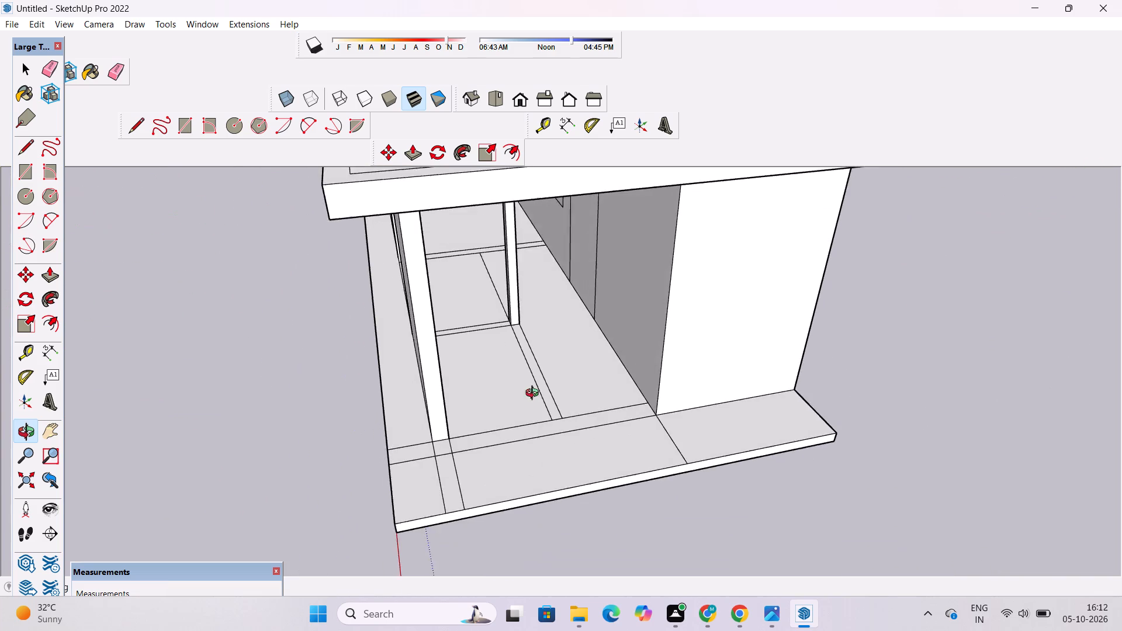
left_click_drag(535, 394, 543, 437)
left_click_drag(543, 436, 594, 449)
left_click_drag(564, 459, 437, 475)
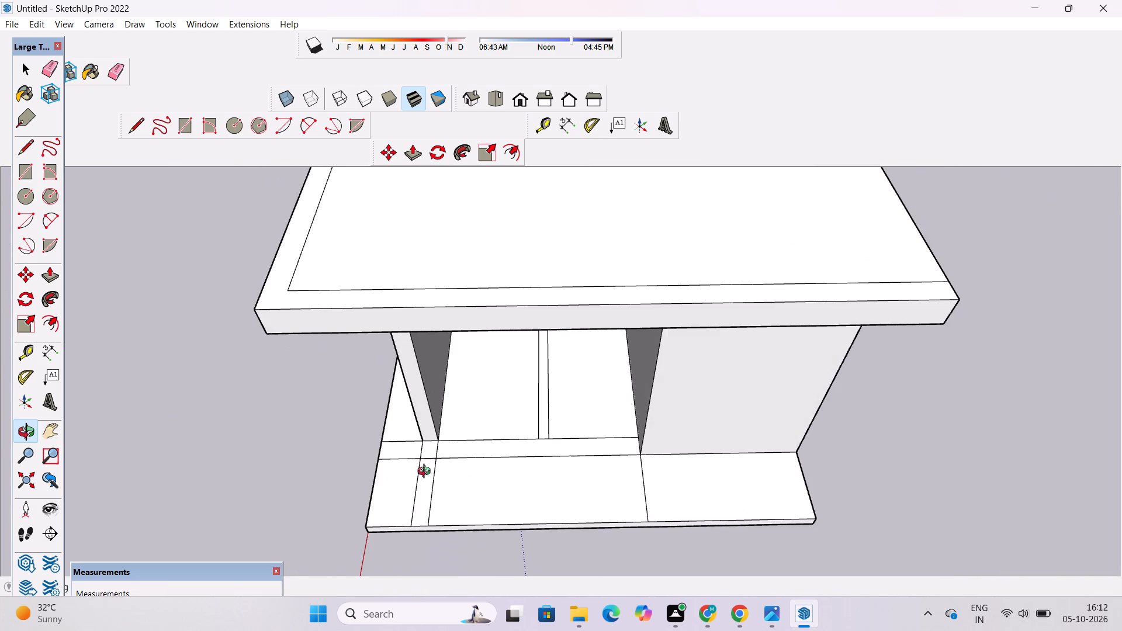
scroll(474, 448, "up", 3)
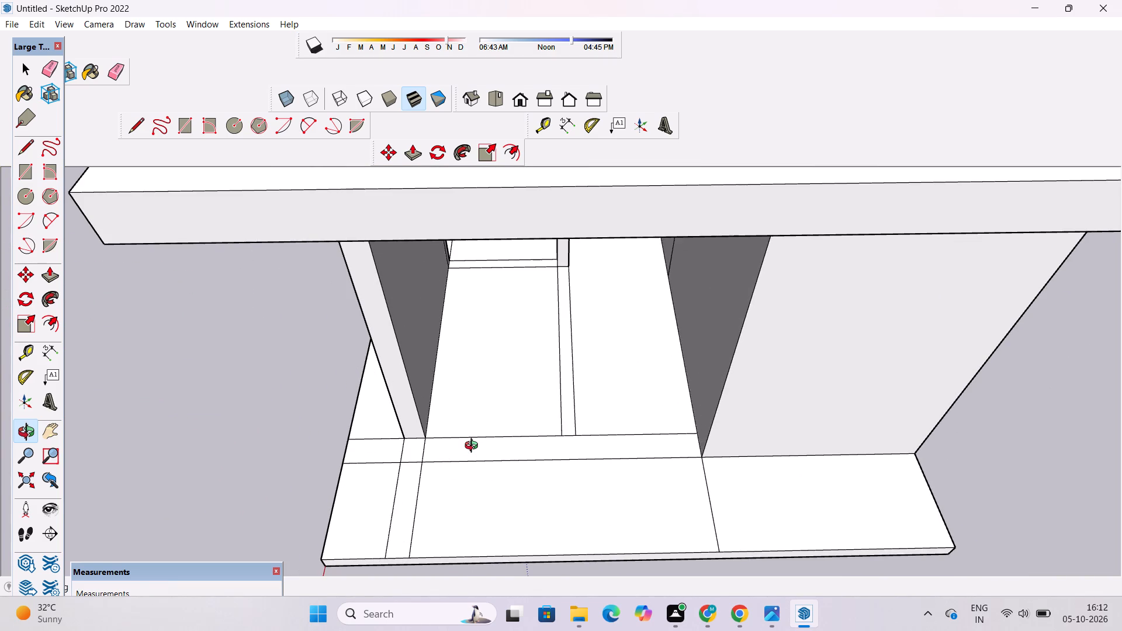
left_click_drag(474, 446, 536, 468)
right_click_drag(479, 446, 486, 449)
Undo the last erasure.
key("ctrl+z")
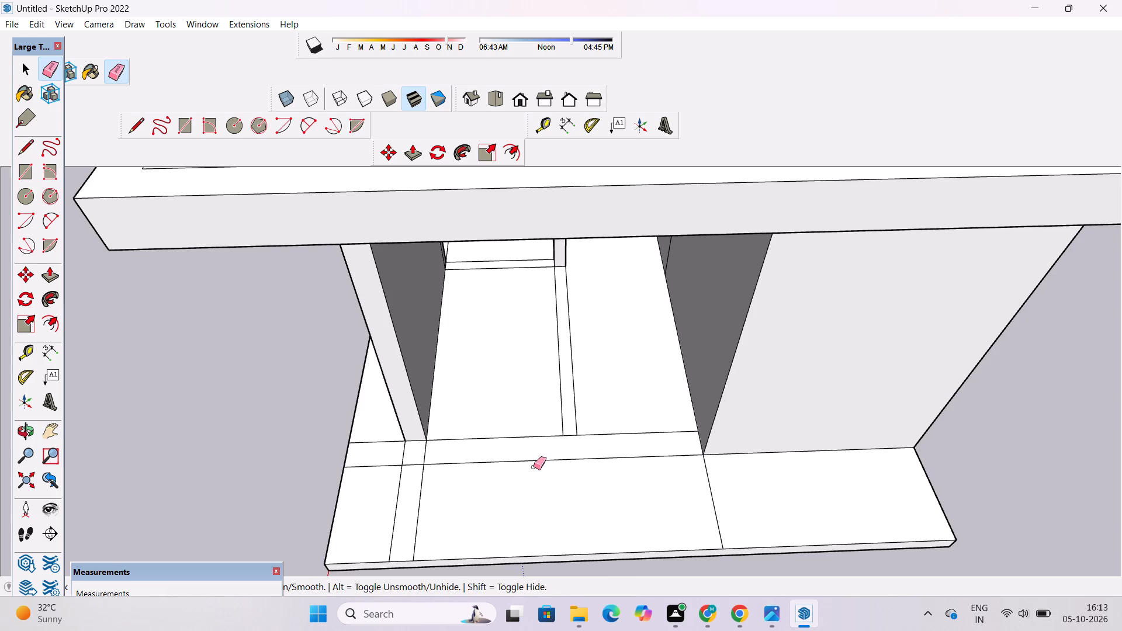
key("space")
Examine the floor lines, walls and slab overhang at the house's open end from above, the front and the end.
scroll(520, 438, "down", 4)
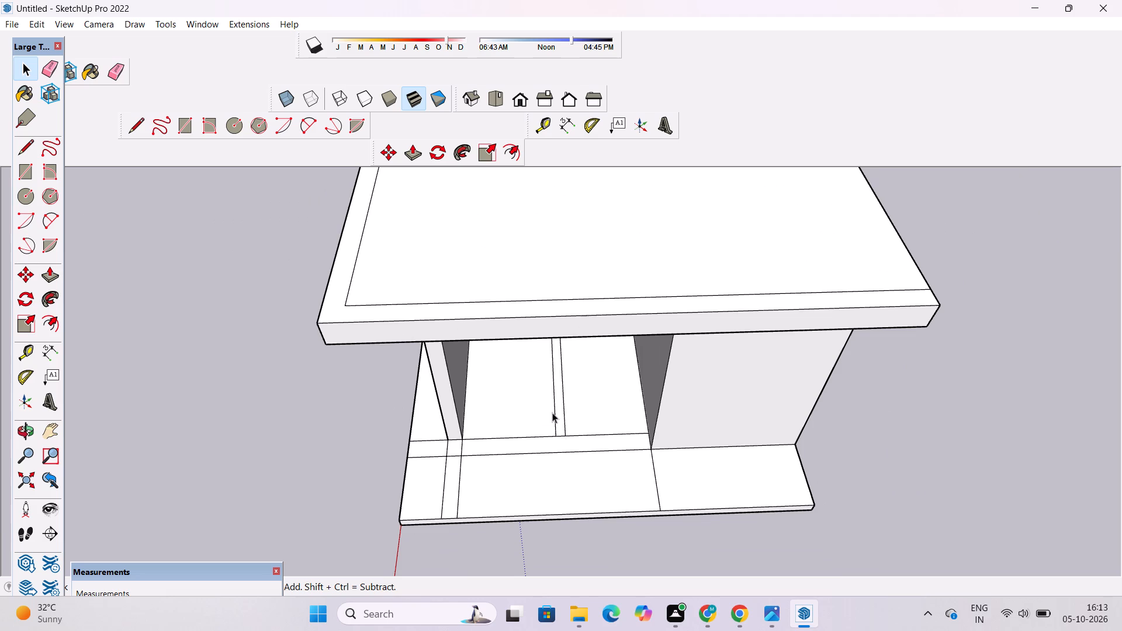
key("o")
scroll(553, 412, "down", 4)
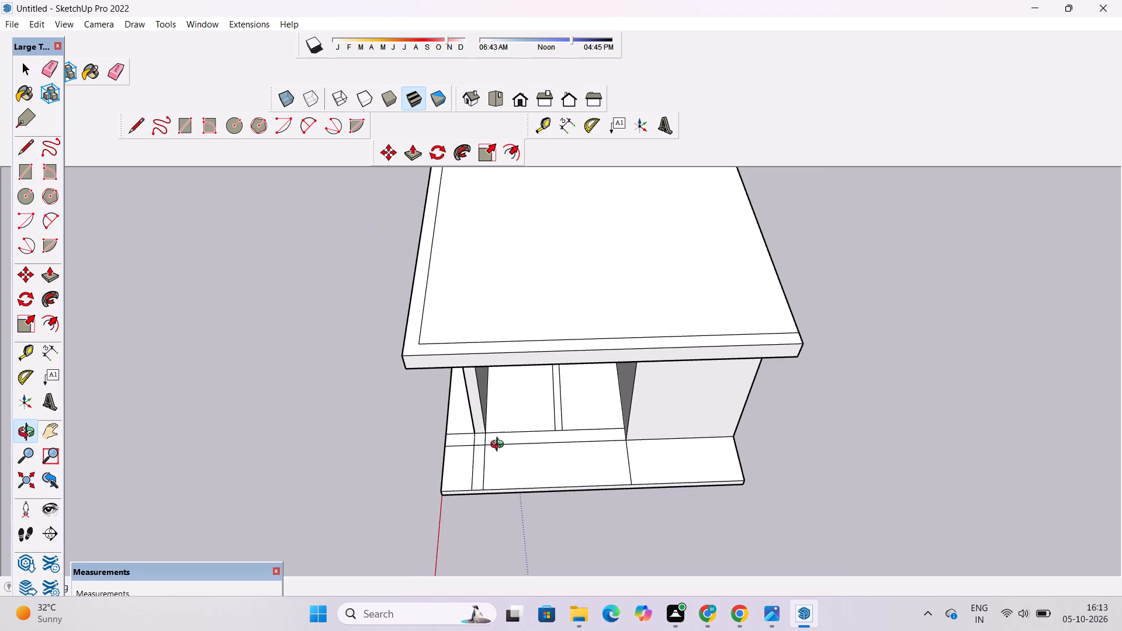
left_click_drag(500, 447, 760, 341)
scroll(657, 378, "up", 4)
left_click_drag(655, 384, 590, 364, "shift")
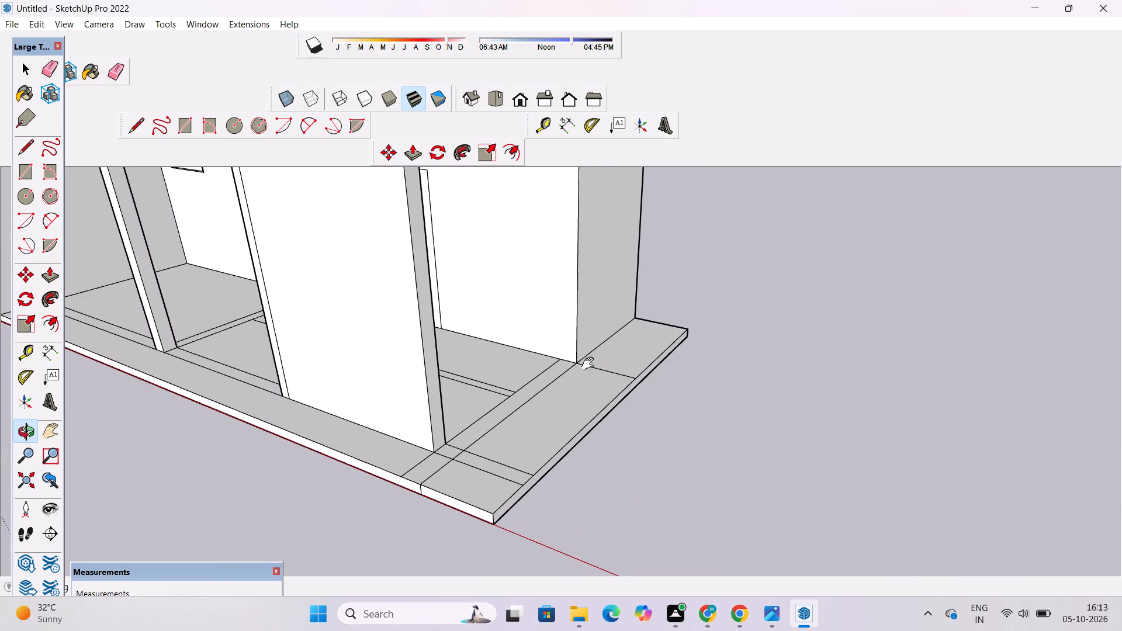
left_click_drag(590, 364, 590, 363, "shift")
left_click_drag(586, 369, 604, 456)
scroll(562, 429, "down", 5)
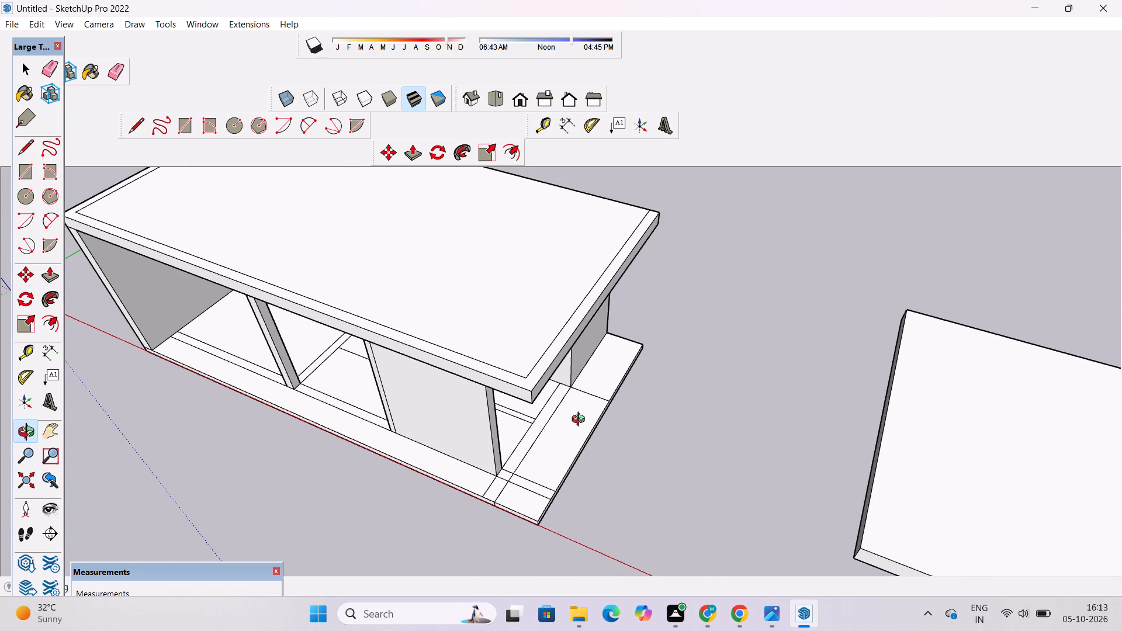
scroll(649, 461, "up", 2)
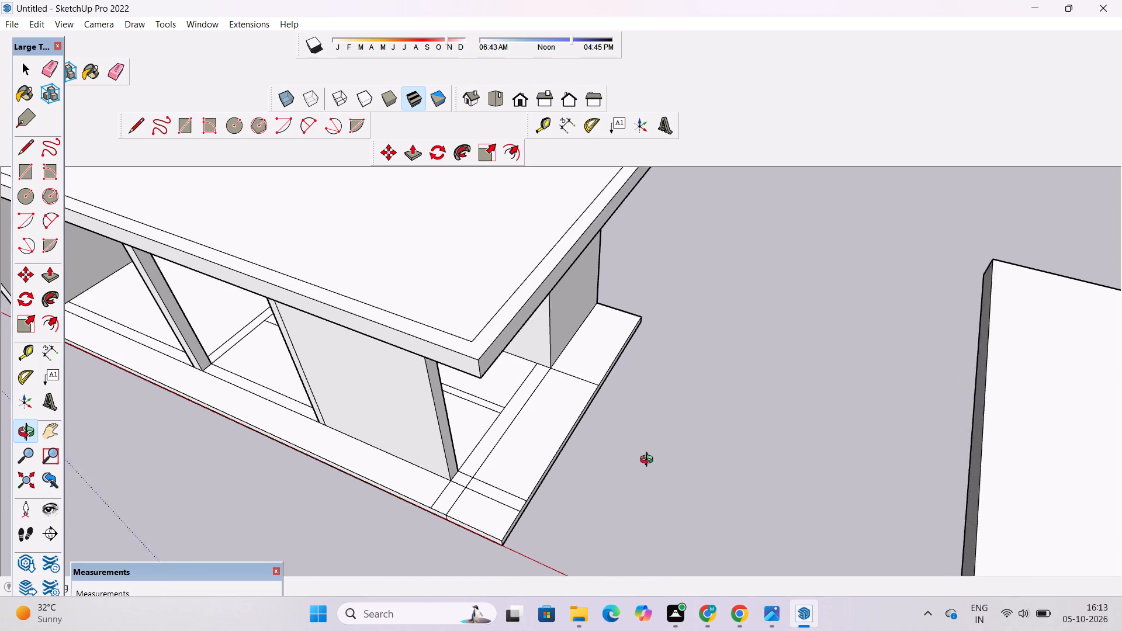
scroll(649, 461, "up", 2)
left_click_drag(645, 476, 617, 476, "shift")
right_click_drag(645, 476, 634, 476, "shift")
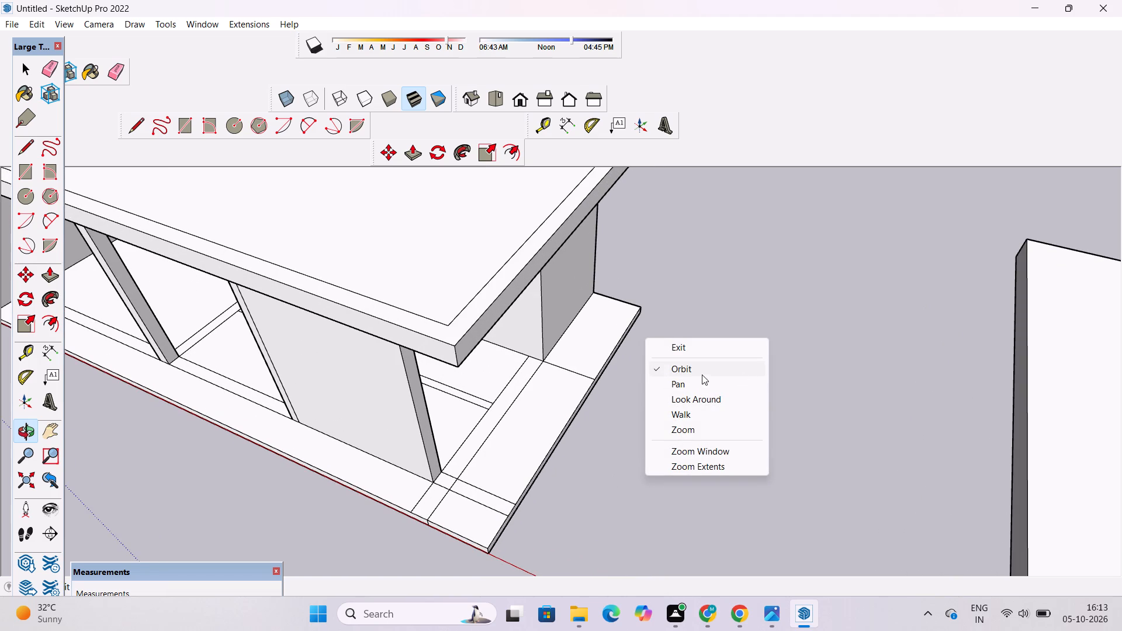
left_click(707, 366)
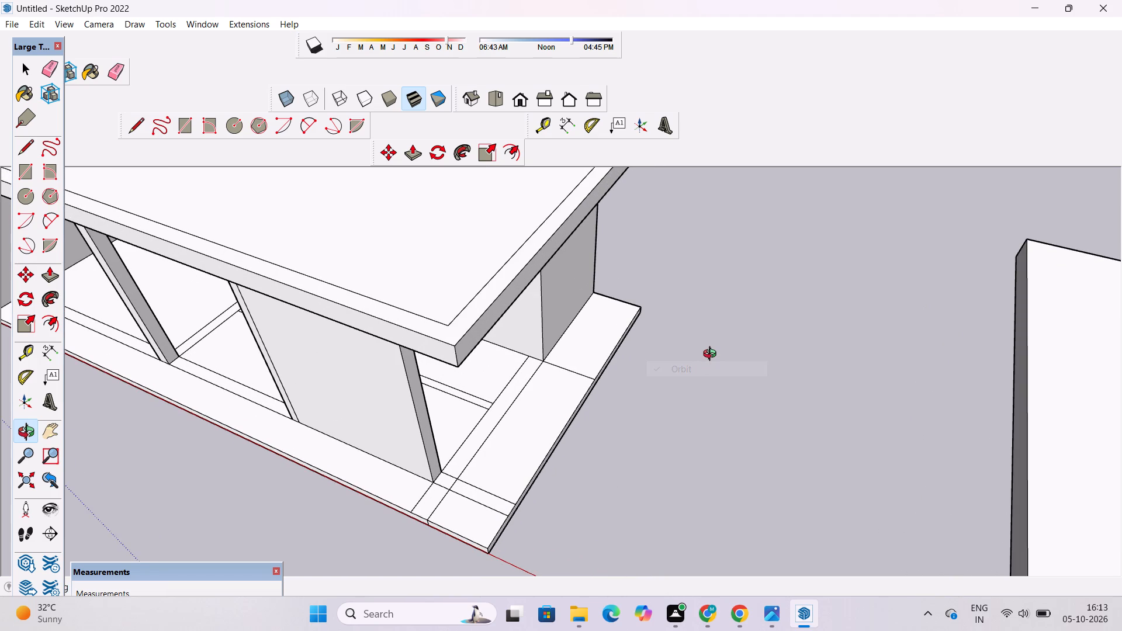
scroll(712, 355, "down", 5)
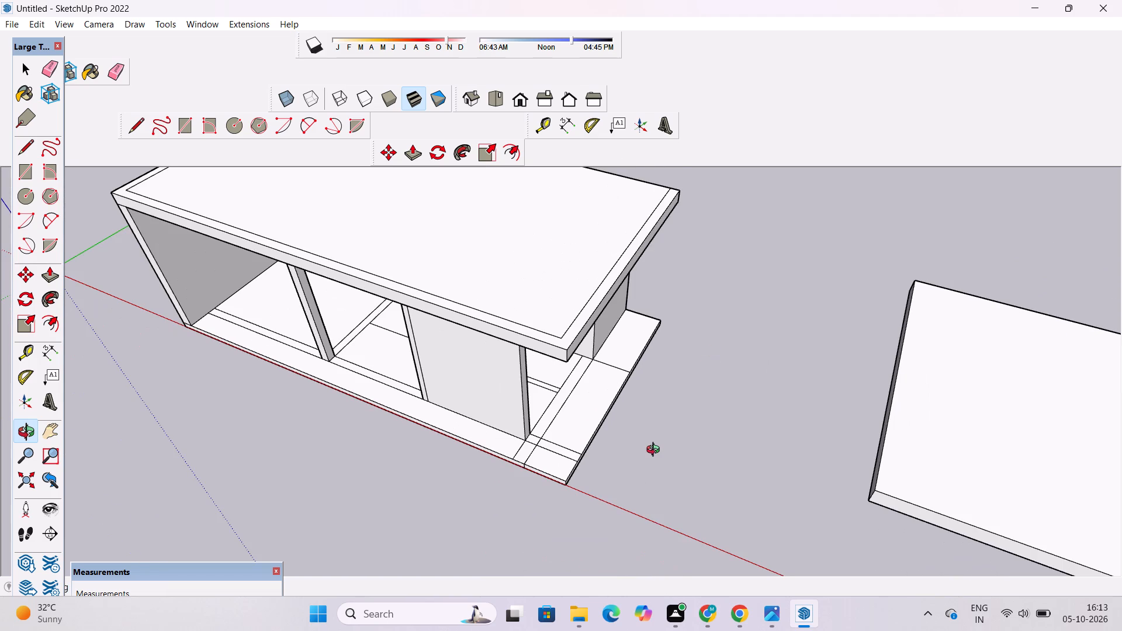
scroll(648, 442, "down", 2)
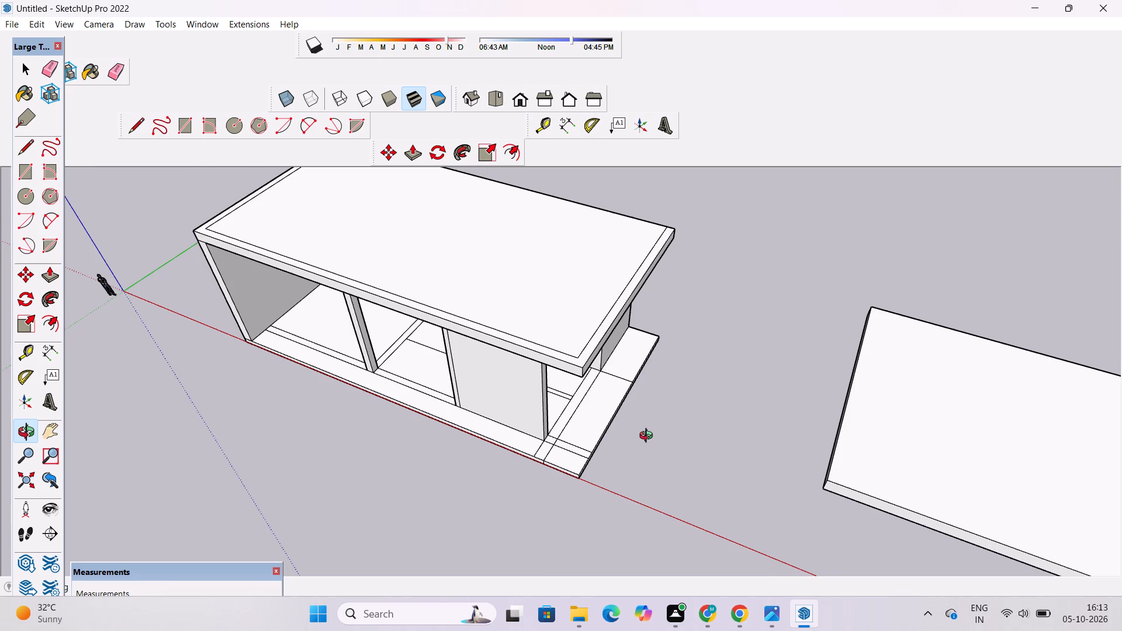
scroll(649, 437, "up", 2)
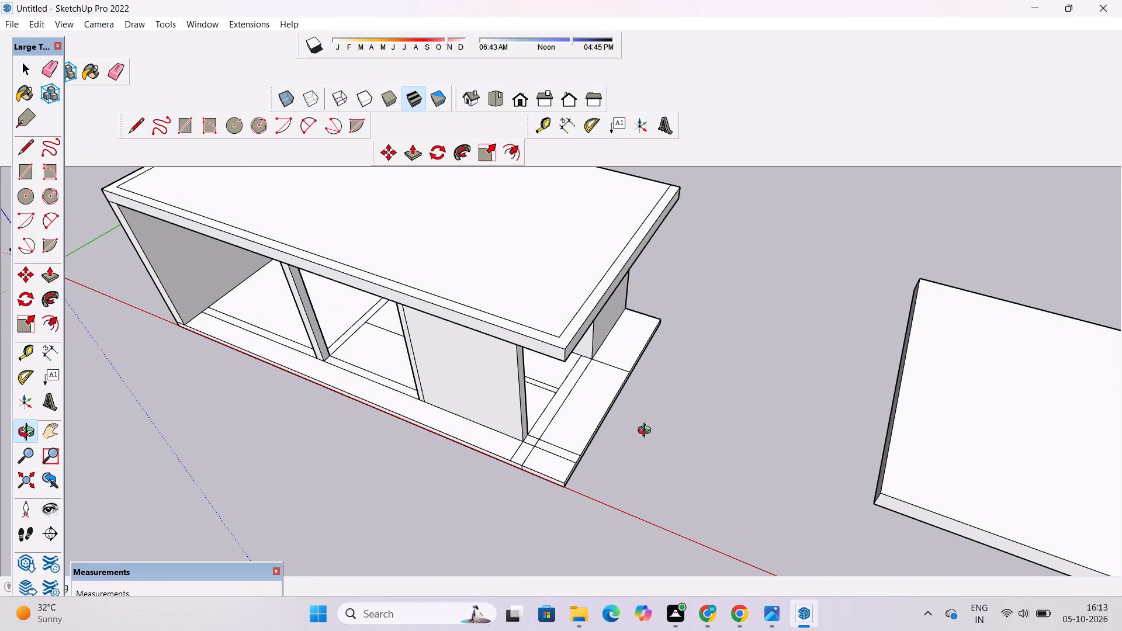
left_click_drag(635, 417, 667, 446, "shift")
left_click_drag(626, 468, 629, 386)
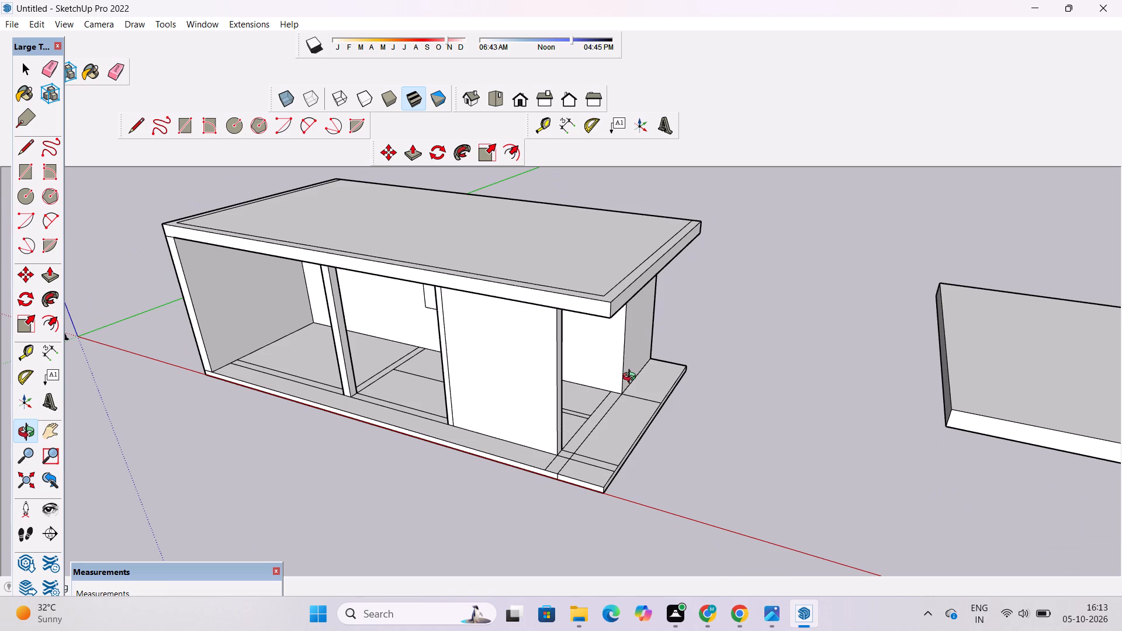
scroll(636, 369, "up", 2)
left_click_drag(633, 387, 578, 383, "shift")
left_click_drag(618, 402, 496, 441)
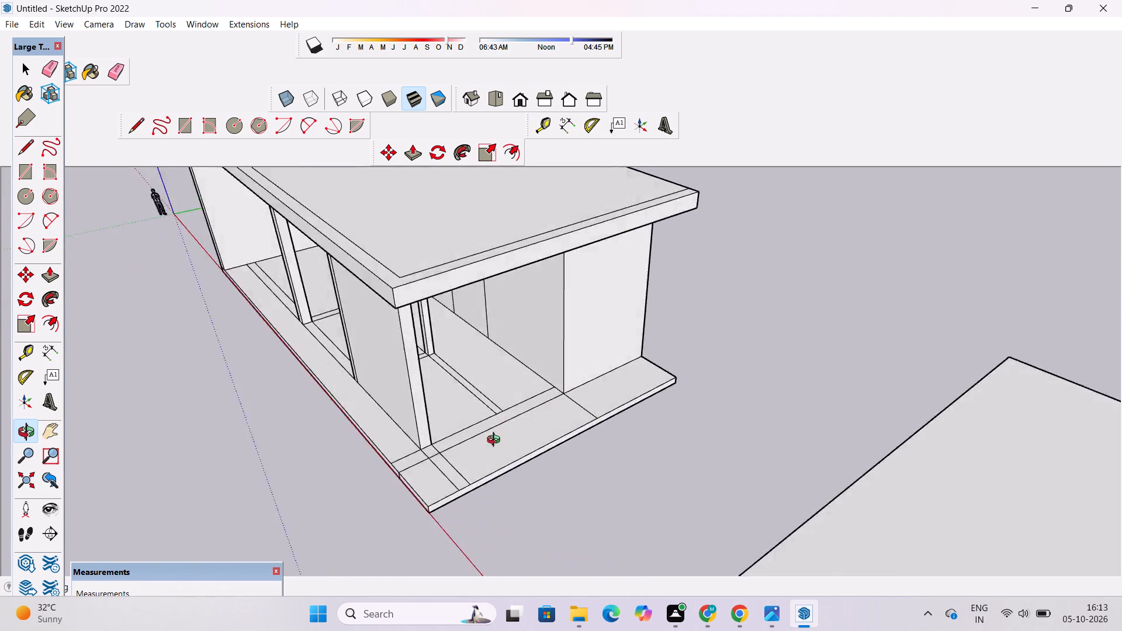
left_click_drag(496, 441, 749, 356)
left_click_drag(632, 420, 623, 427, "shift")
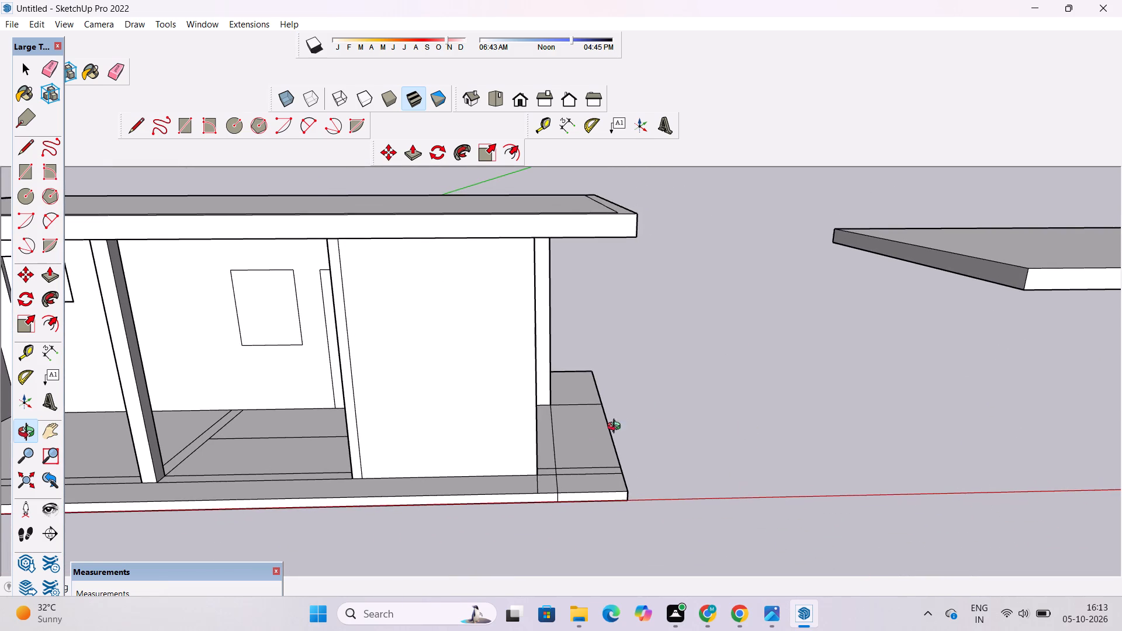
scroll(551, 448, "up", 3)
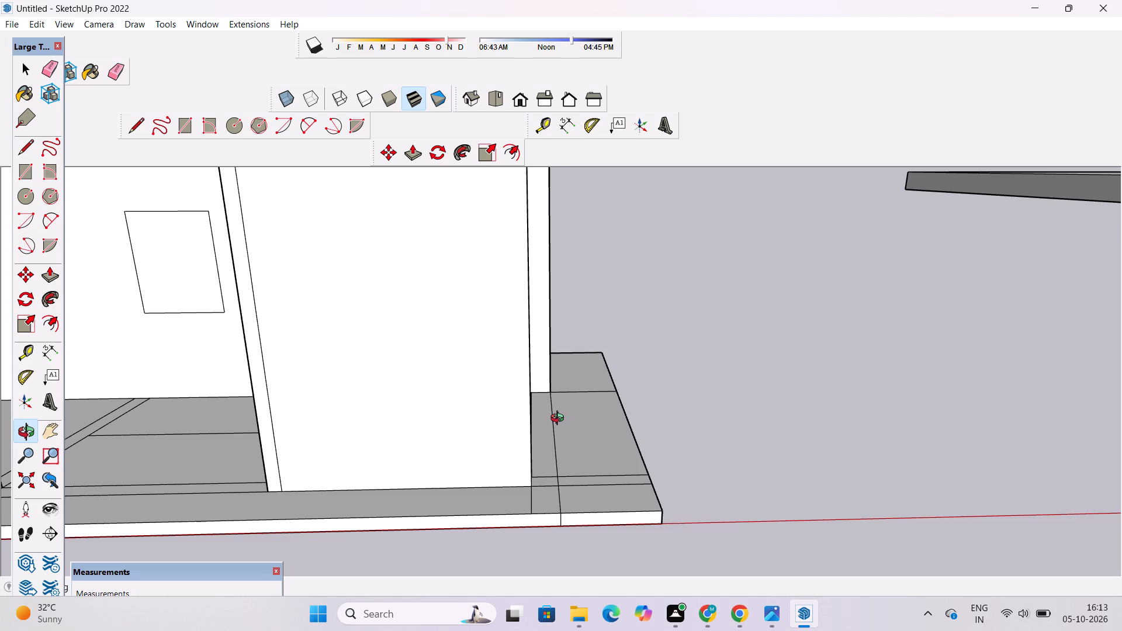
scroll(560, 419, "down", 4)
left_click_drag(560, 419, 565, 434, "shift")
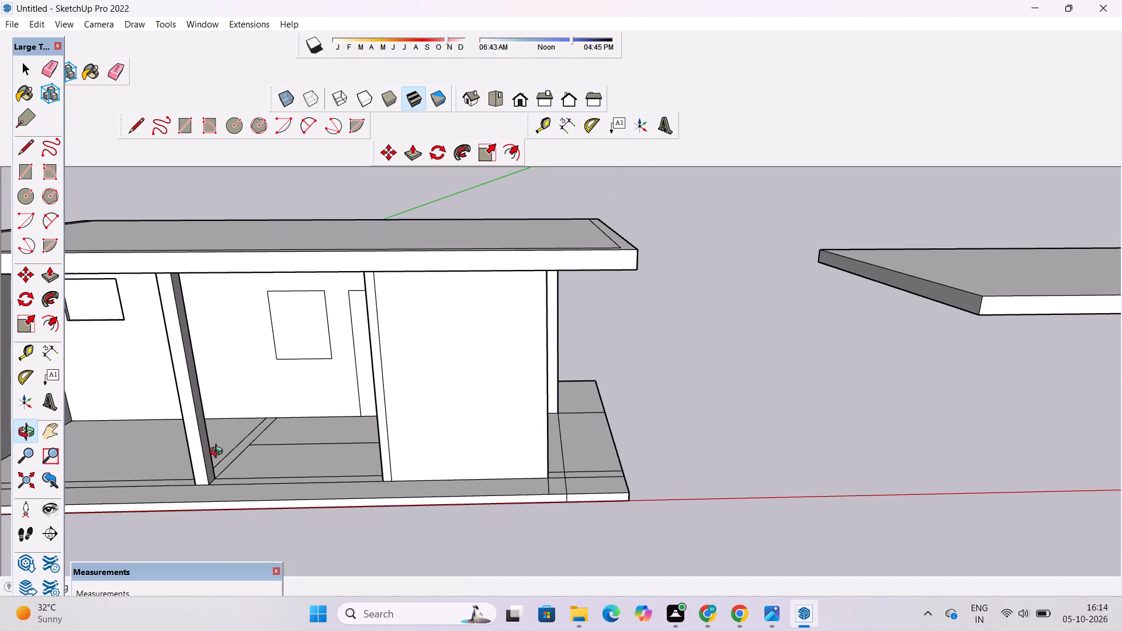
left_click_drag(232, 449, 544, 446)
left_click_drag(615, 445, 349, 477)
left_click_drag(604, 479, 473, 491)
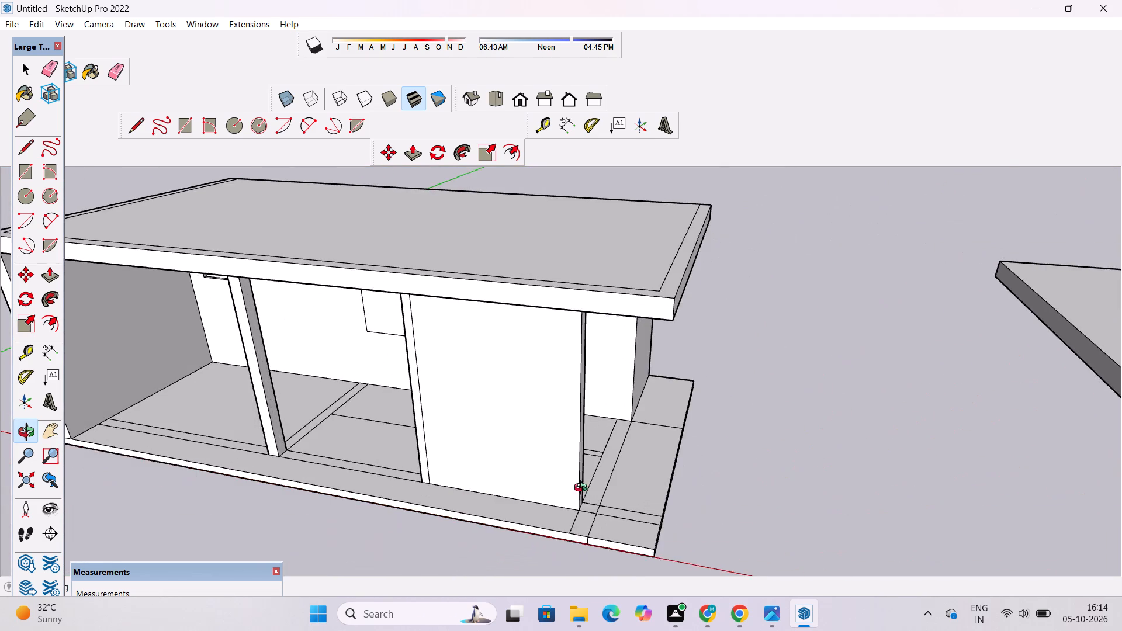
scroll(630, 489, "up", 3)
left_click_drag(630, 489, 554, 482)
left_click_drag(552, 482, 561, 450, "shift")
left_click_drag(575, 449, 562, 473)
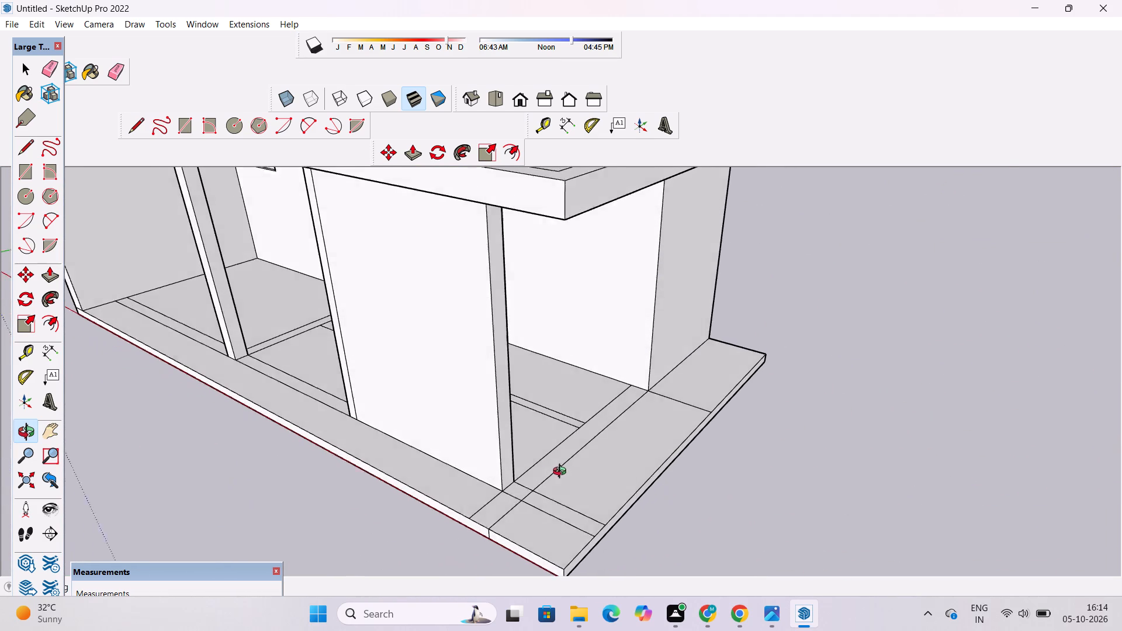
left_click_drag(562, 473, 558, 475)
scroll(561, 462, "up", 3)
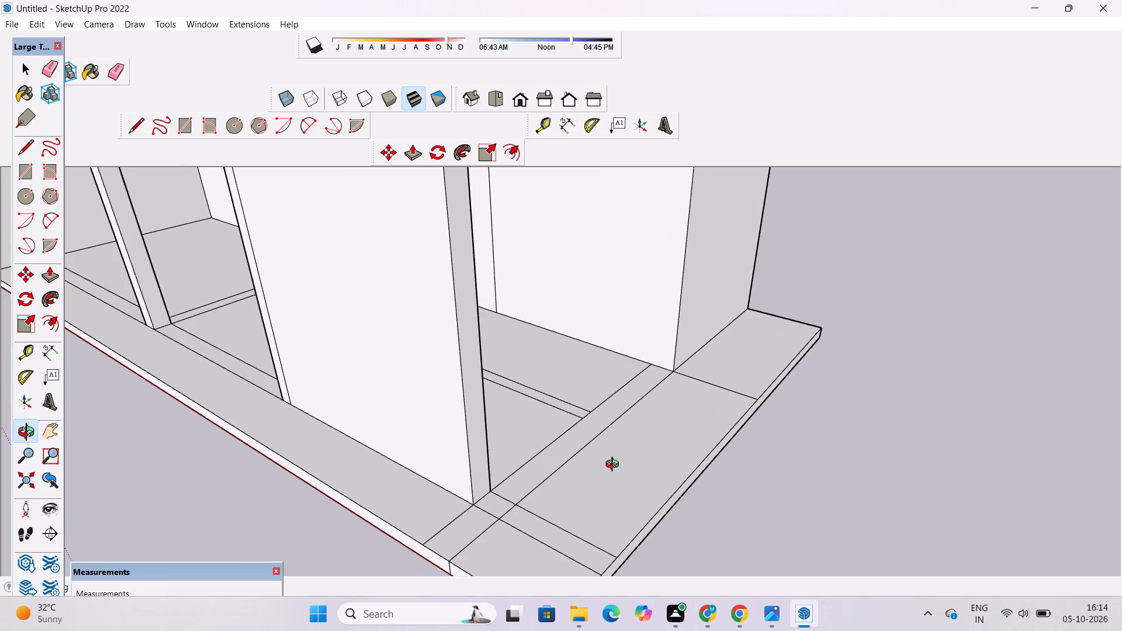
Draw a 2' line extending the inner partition strip's far edge across the open end's cross strip on the floor.
left_click_drag(615, 466, 553, 500)
left_click_drag(552, 500, 552, 483, "shift")
left_click_drag(549, 473, 549, 487)
scroll(516, 416, "up", 3)
left_click_drag(617, 436, 568, 443)
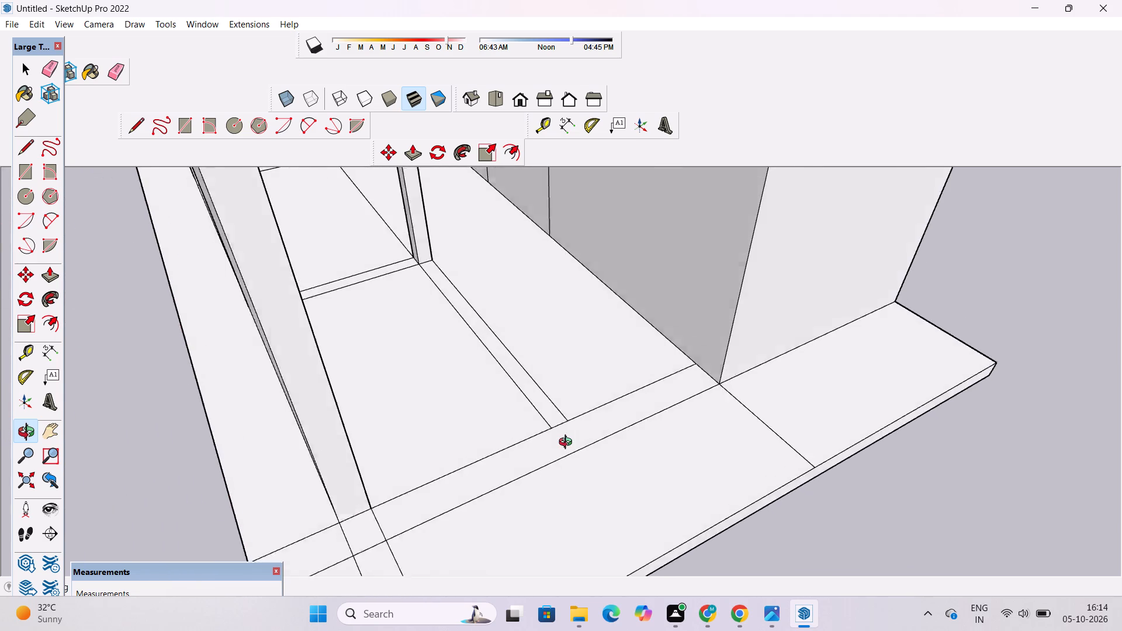
left_click_drag(568, 443, 567, 444)
left_click_drag(566, 444, 576, 407, "shift")
left_click_drag(570, 417, 538, 435)
key("l")
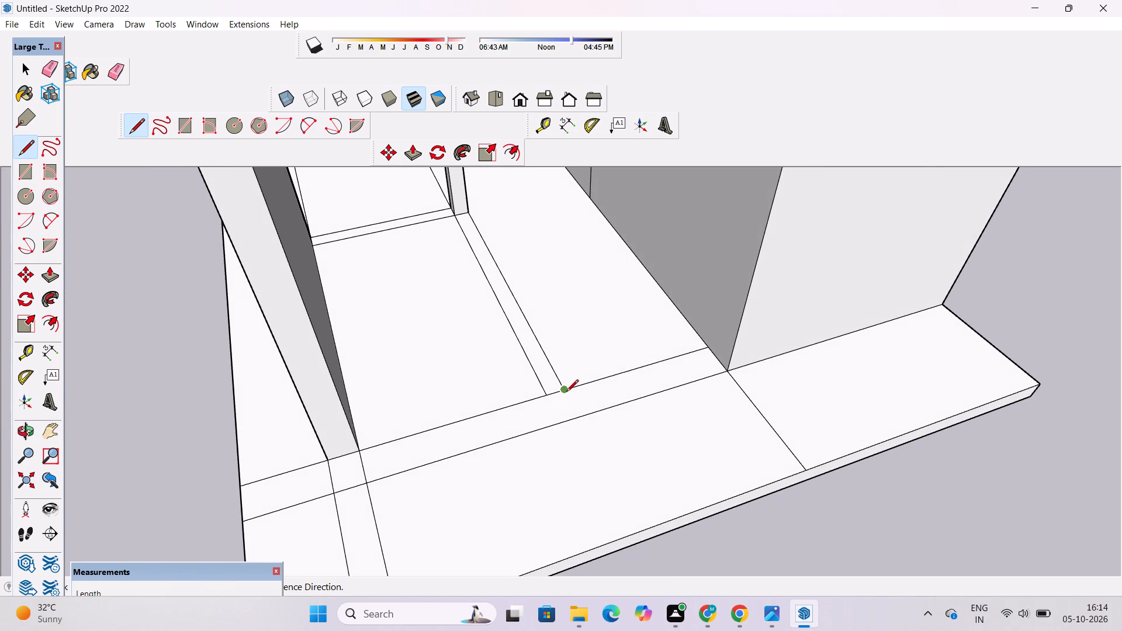
left_click(566, 391)
left_click(577, 418)
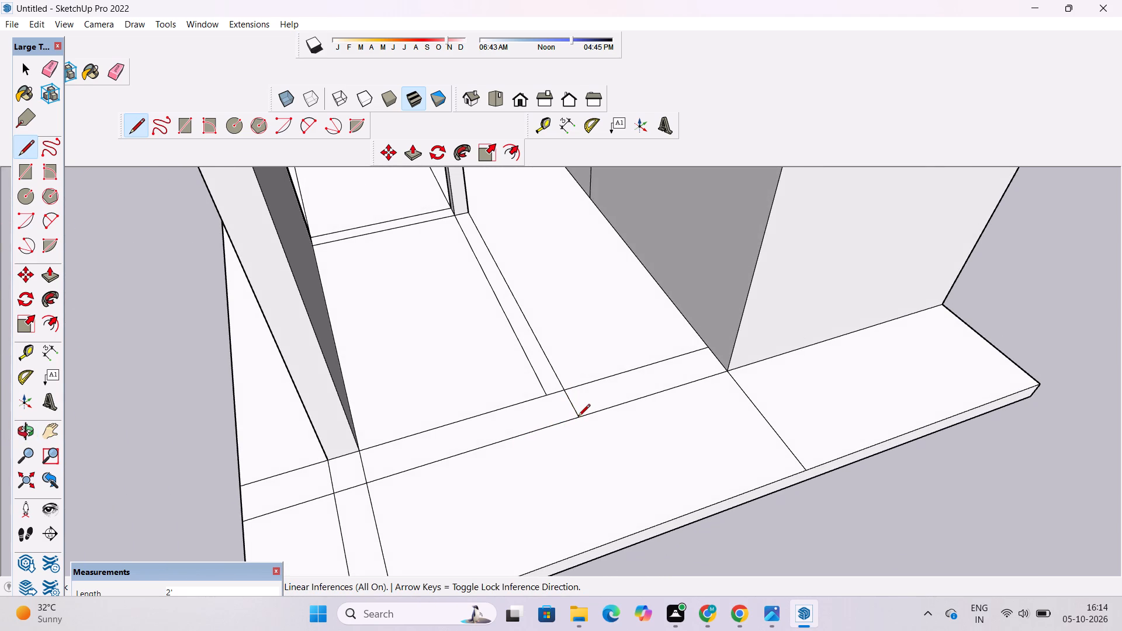
key("space")
Erase the short edge separating the inner partition strip from the open end's cross strip.
type("e")
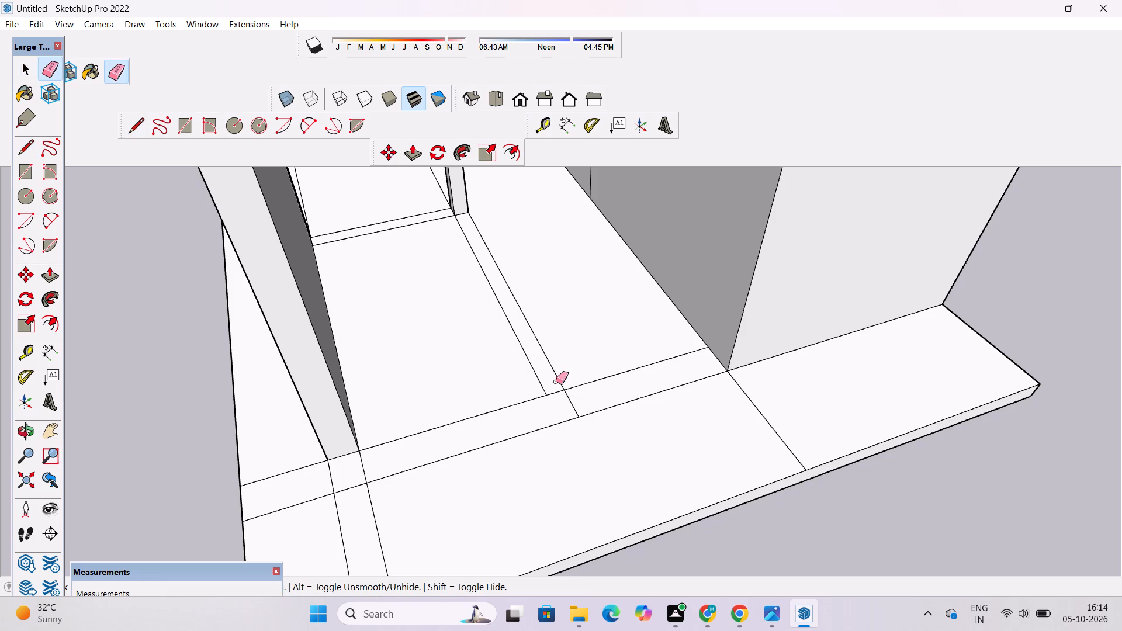
left_click_drag(556, 382, 557, 396)
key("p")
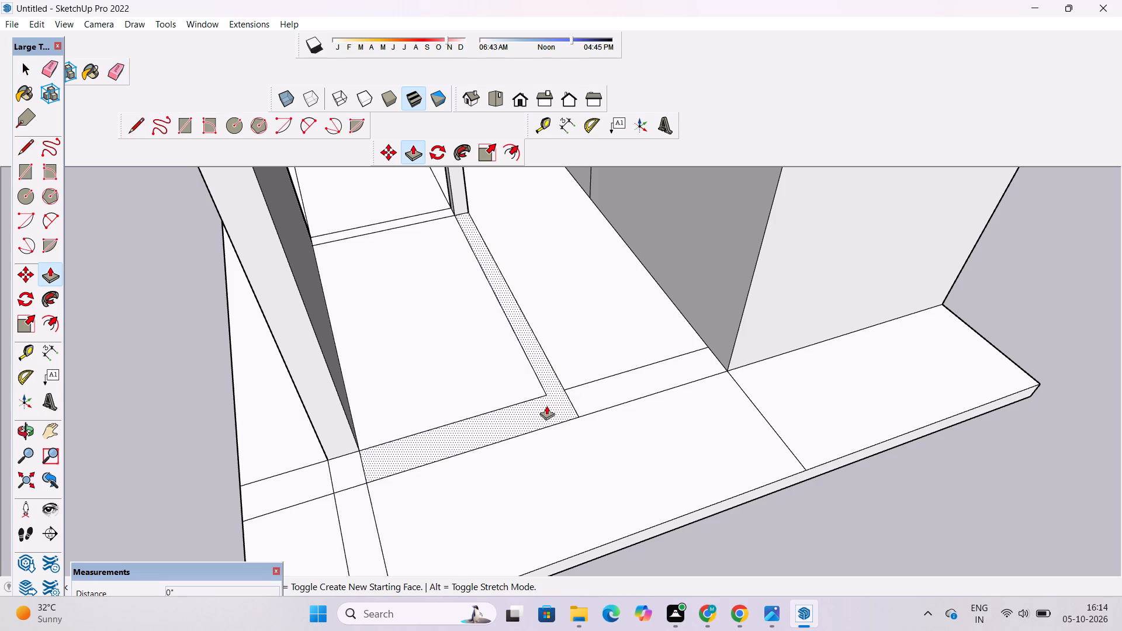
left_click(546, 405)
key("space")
Erase the short edge dividing the cross strip at the base of the front wall panel.
type("e")
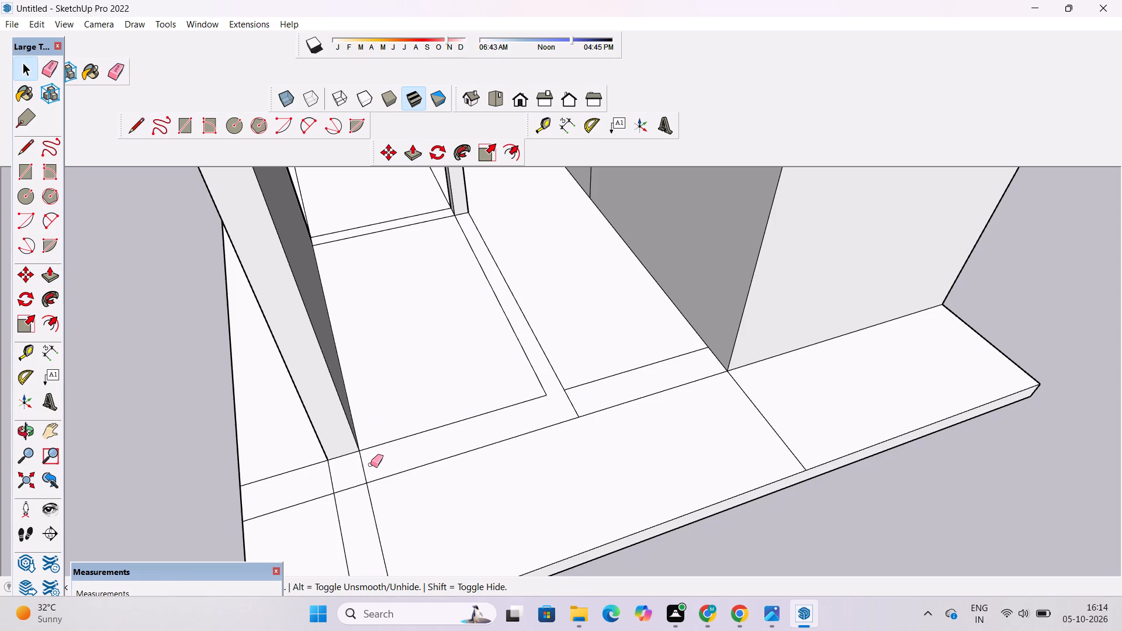
left_click_drag(369, 465, 365, 470)
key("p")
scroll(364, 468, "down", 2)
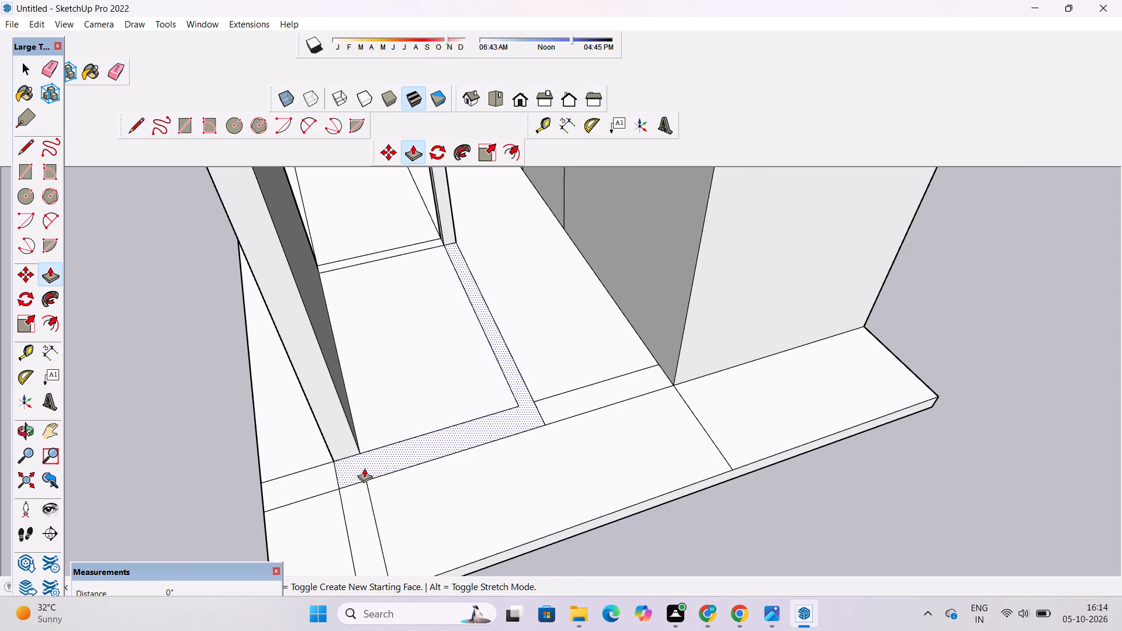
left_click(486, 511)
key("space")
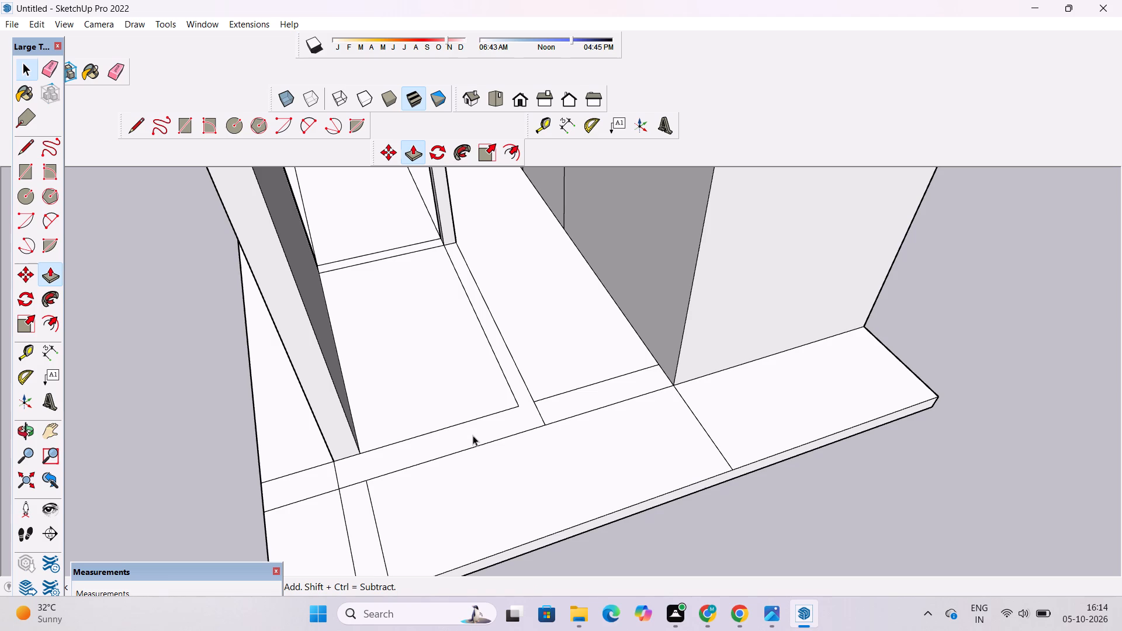
Push/Pull the L-shaped floor strip at the open end up 25' to the roof slab's underside to form walls.
left_click(473, 435)
key("p")
left_click(473, 435)
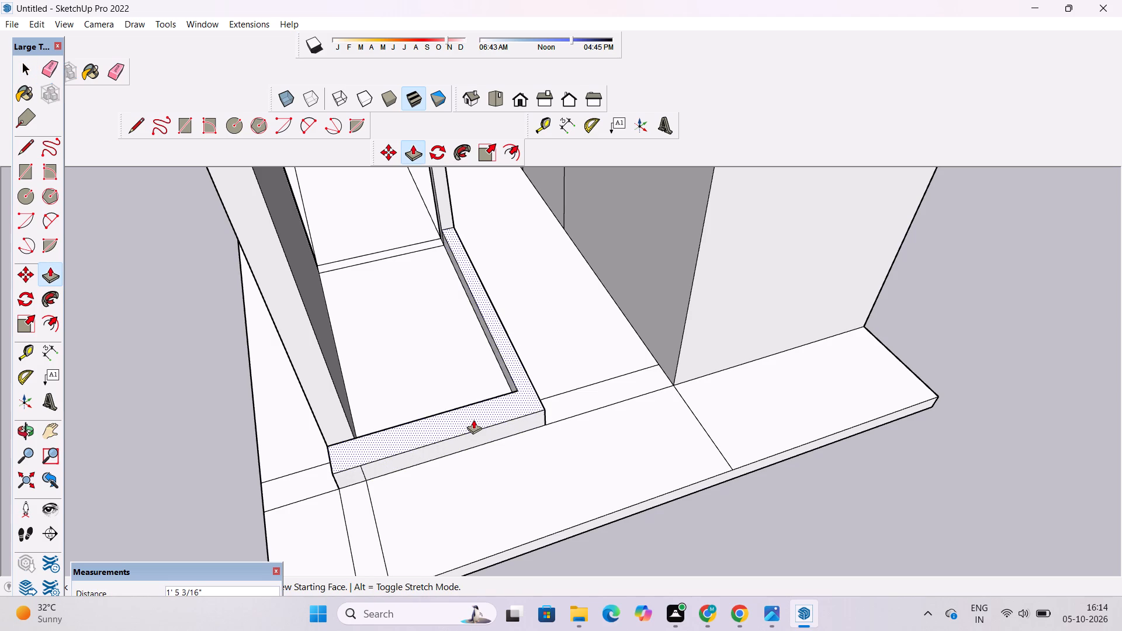
scroll(473, 419, "down", 5)
key("o")
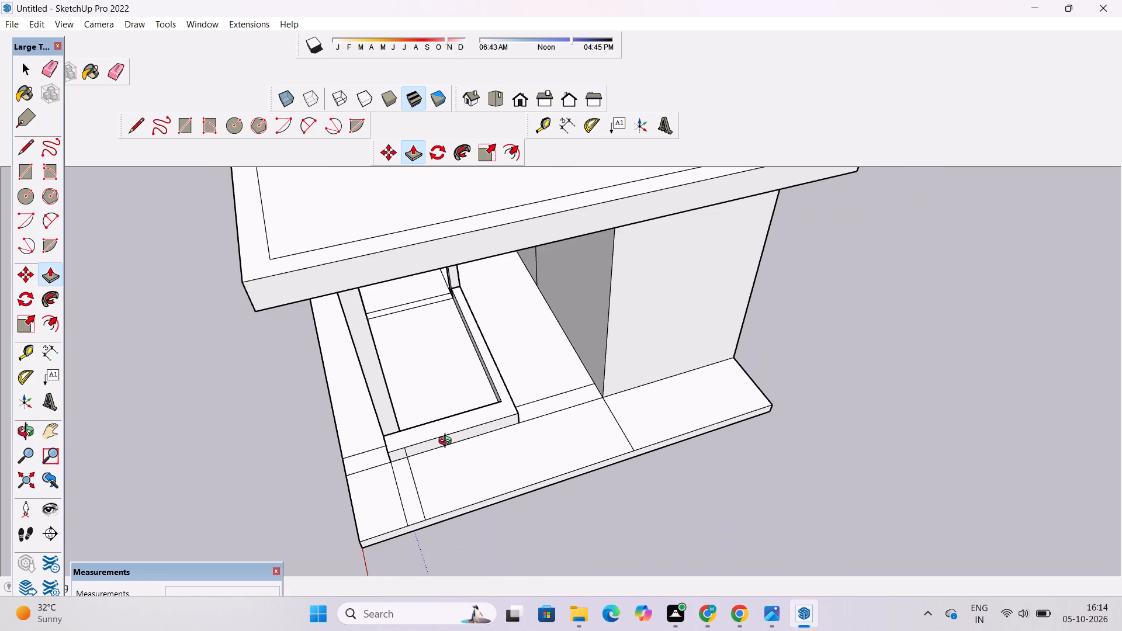
left_click_drag(448, 450, 491, 300)
left_click_drag(487, 318, 483, 364, "shift")
scroll(469, 427, "down", 3)
left_click_drag(465, 438, 465, 496, "shift")
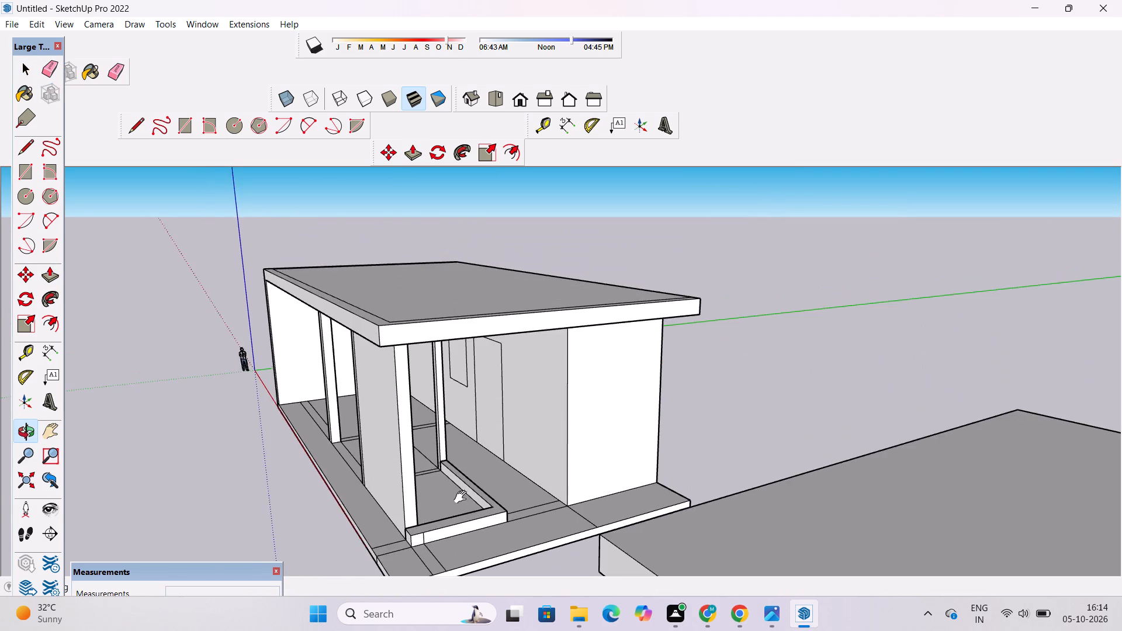
left_click_drag(463, 497, 477, 386)
left_click_drag(479, 395, 490, 438, "shift")
left_click_drag(496, 466, 505, 509)
left_click_drag(507, 512, 516, 452)
left_click_drag(520, 474, 527, 491)
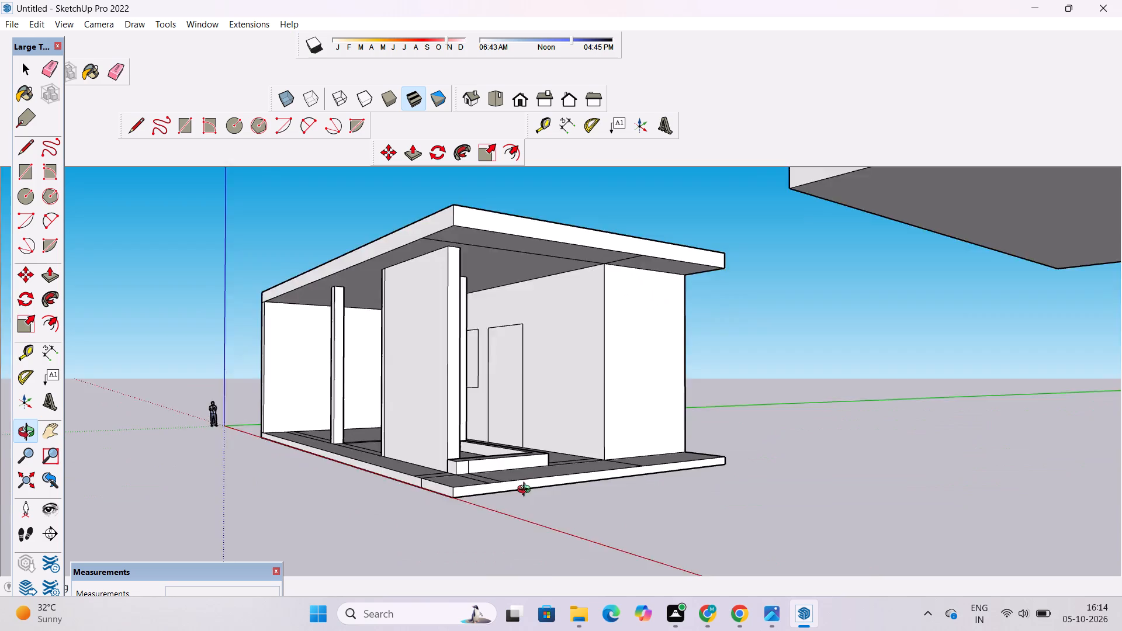
left_click_drag(527, 491, 532, 508)
scroll(534, 491, "up", 6)
key("p")
scroll(515, 439, "down", 10)
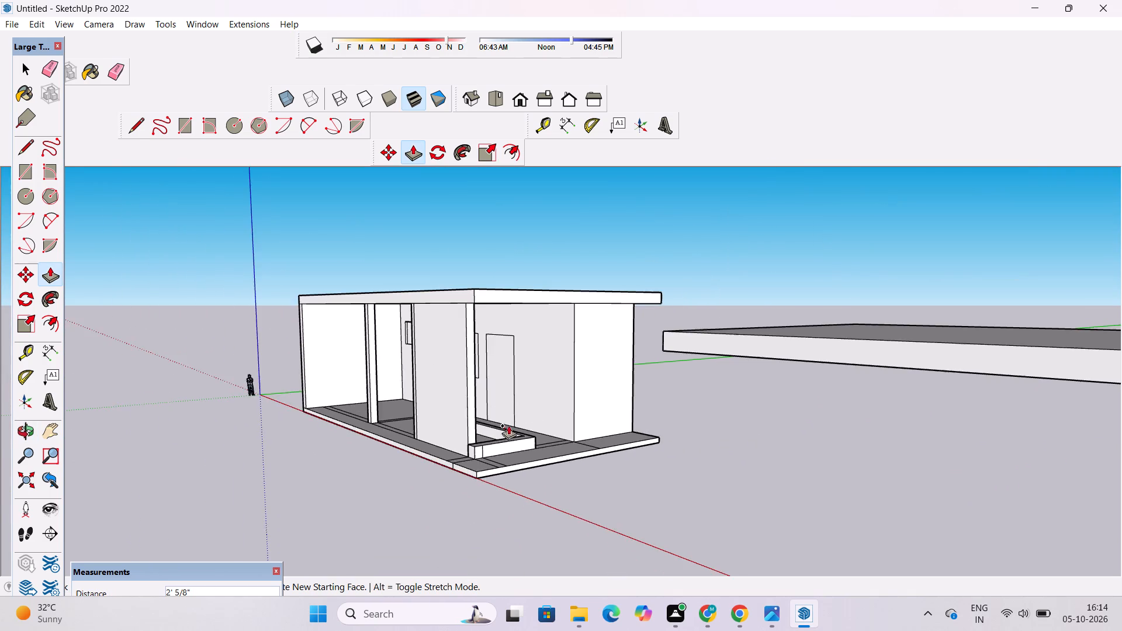
scroll(483, 287, "up", 8)
scroll(493, 376, "up", 5)
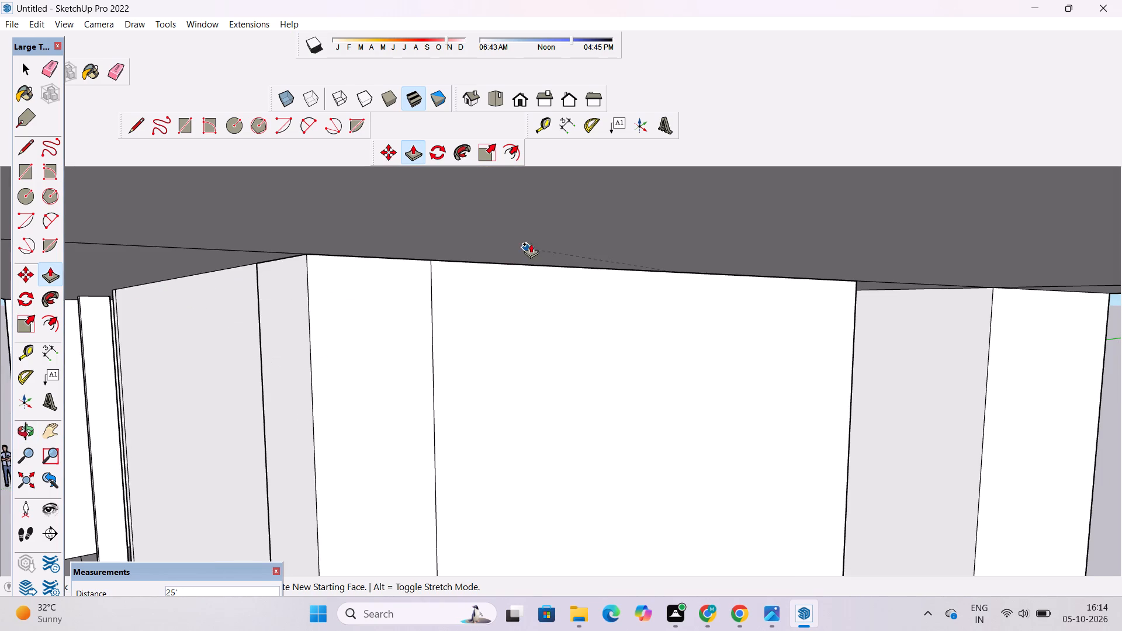
left_click(545, 230)
Examine the raised open-end walls, the roof slab and the rest of the house from several angles.
key("o")
scroll(534, 259, "down", 6)
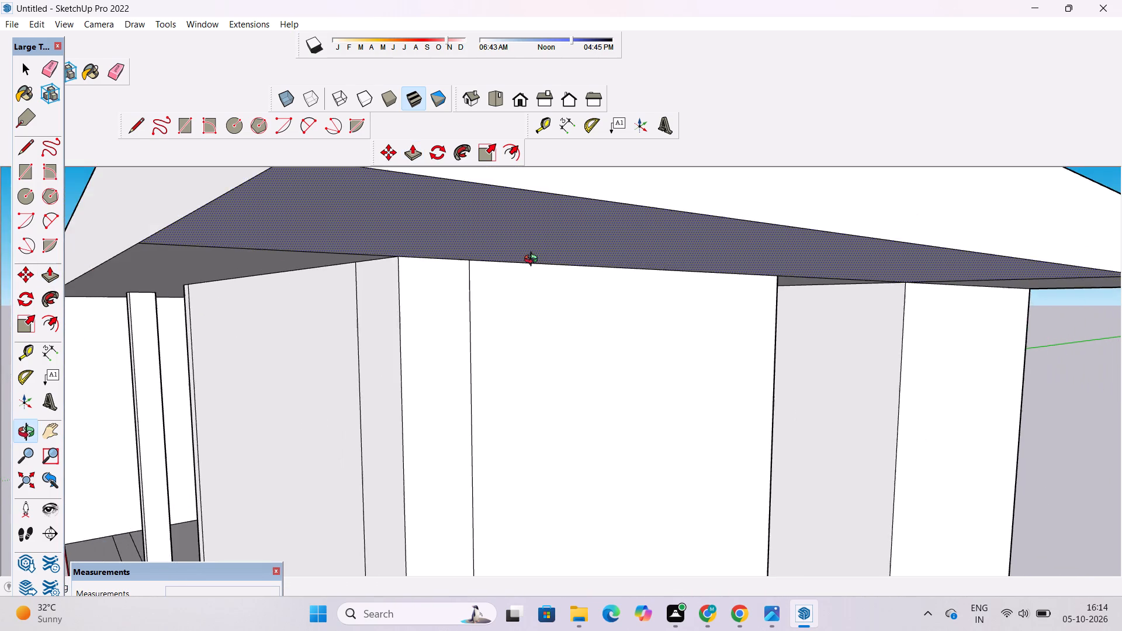
left_click_drag(365, 373, 532, 338)
scroll(542, 311, "down", 6)
left_click_drag(541, 308, 546, 261, "shift")
scroll(546, 259, "down", 6)
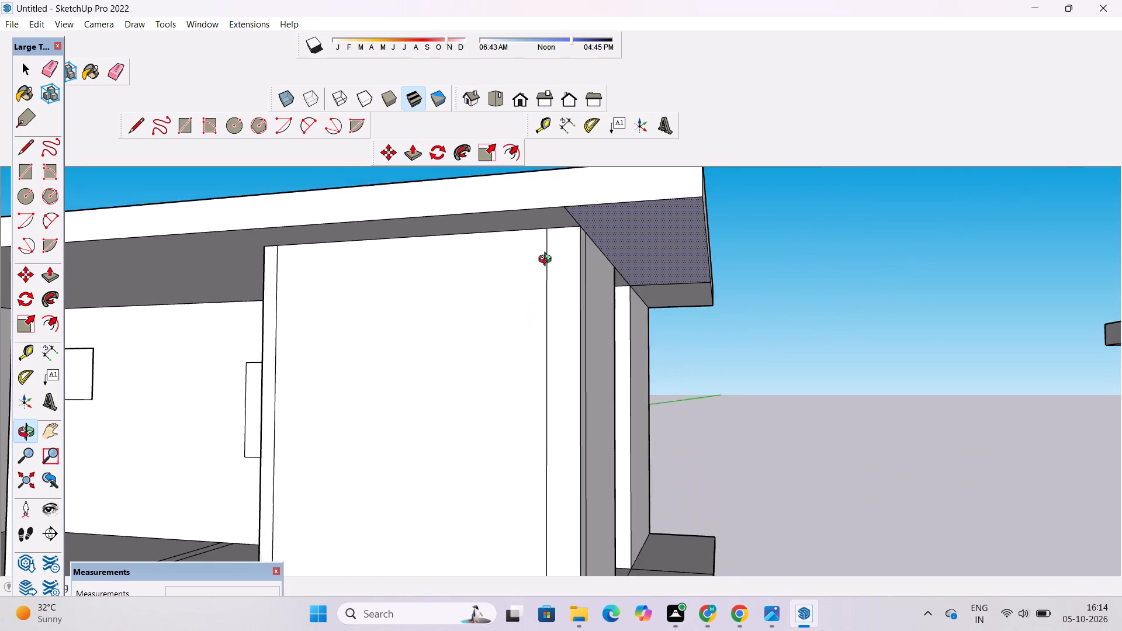
left_click_drag(553, 282, 590, 334)
key("space")
left_click(760, 316)
key("o")
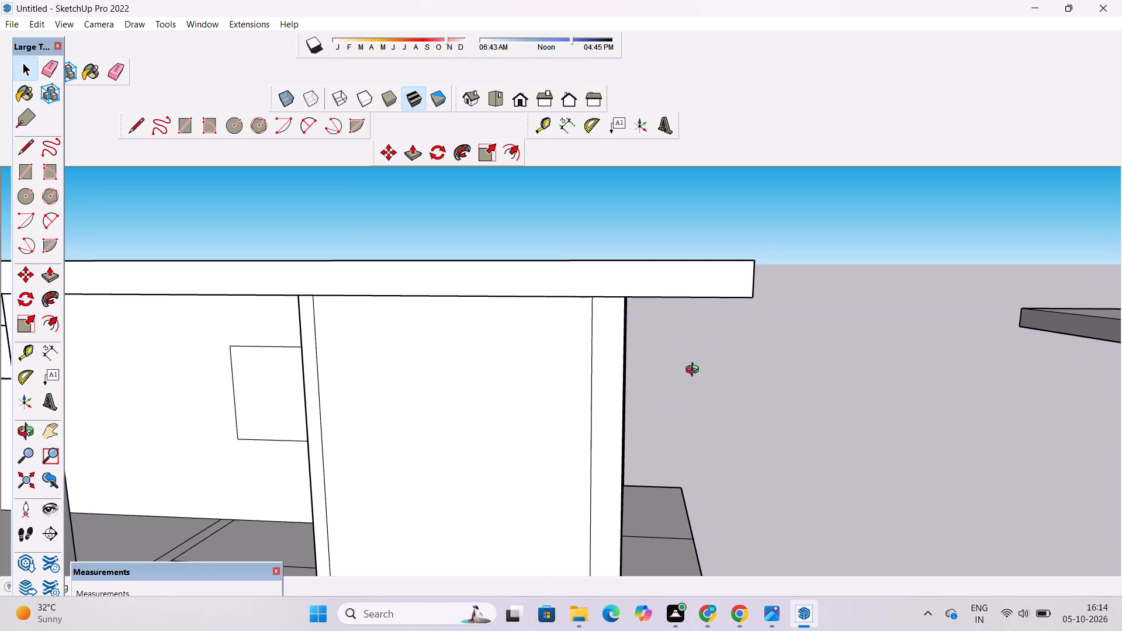
left_click_drag(710, 392, 621, 307)
left_click_drag(675, 318, 584, 325)
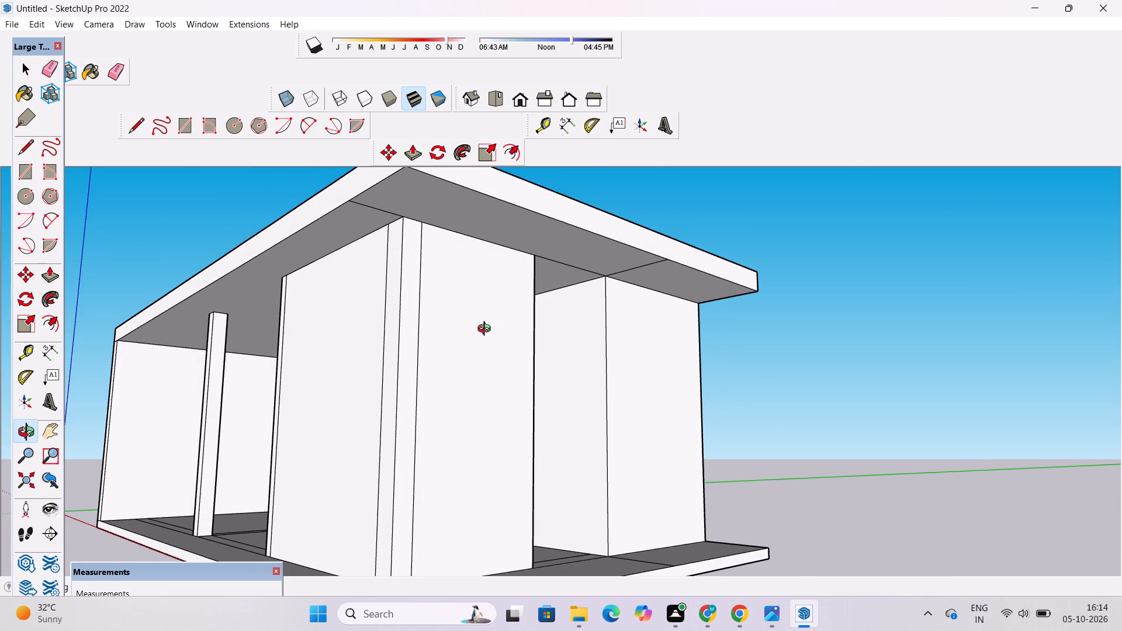
left_click_drag(550, 323, 462, 348)
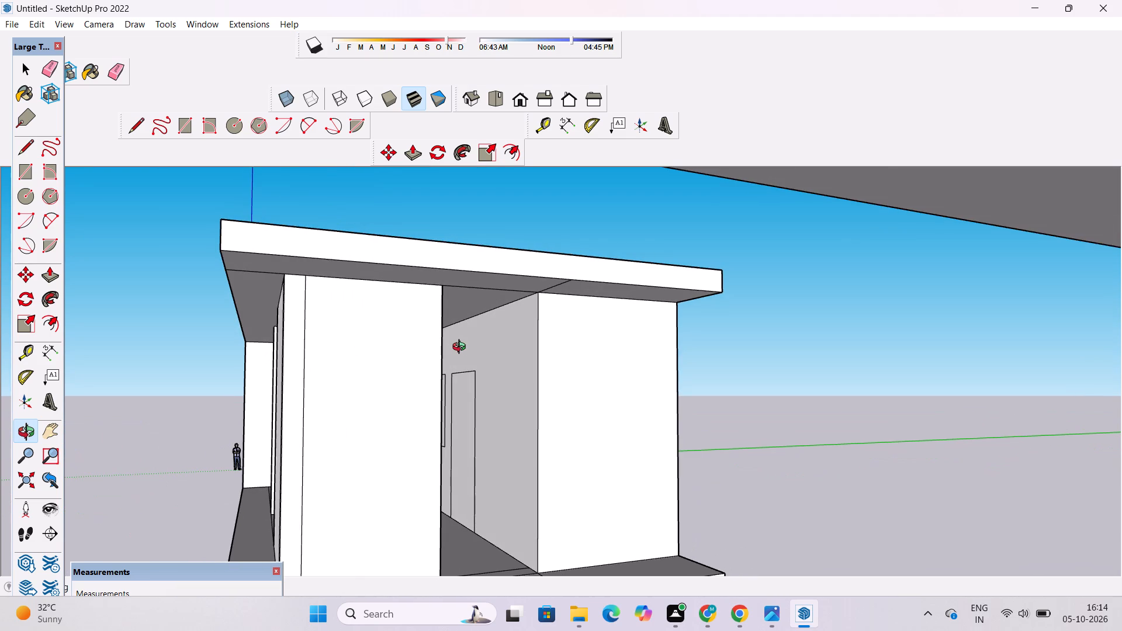
left_click(566, 312)
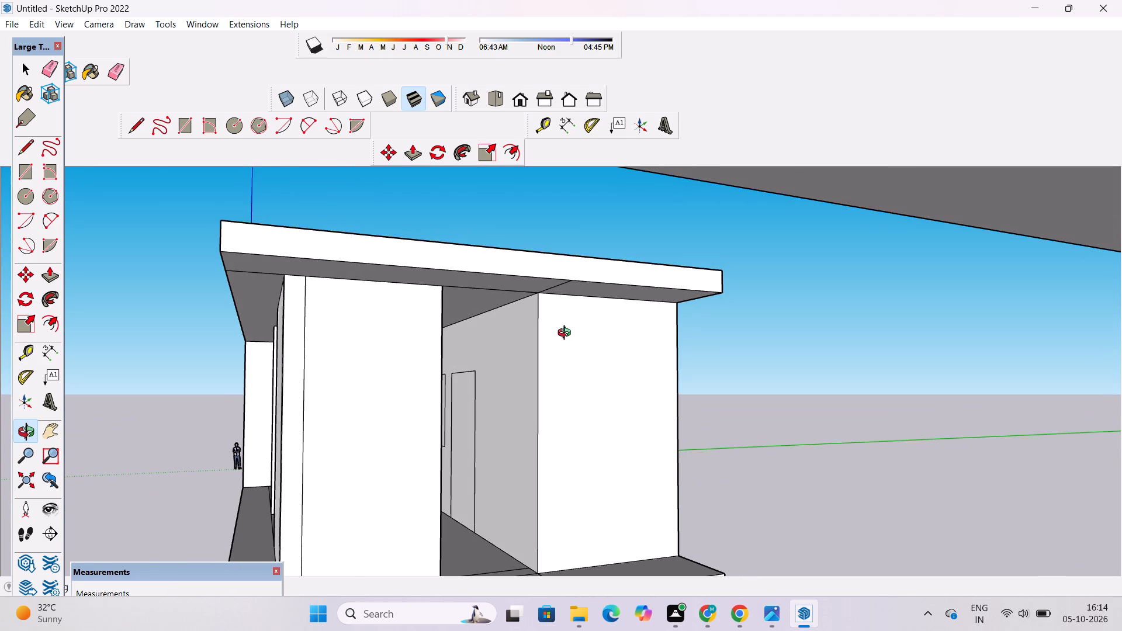
left_click_drag(593, 331, 576, 350)
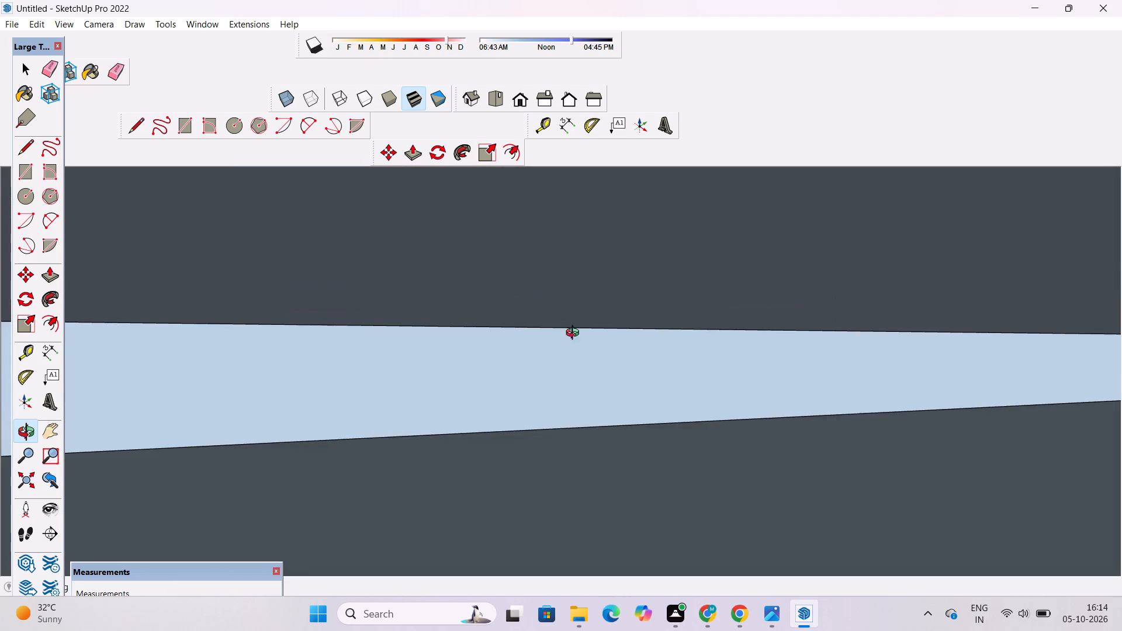
scroll(622, 275, "down", 13)
scroll(639, 294, "down", 8)
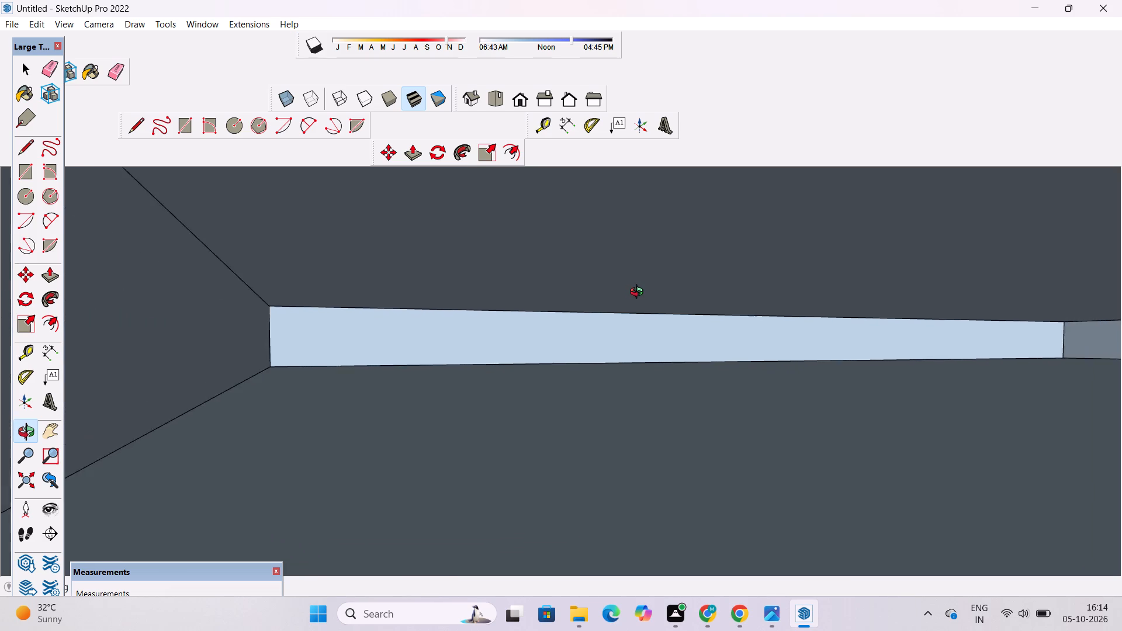
scroll(639, 293, "down", 10)
left_click_drag(632, 297, 673, 344)
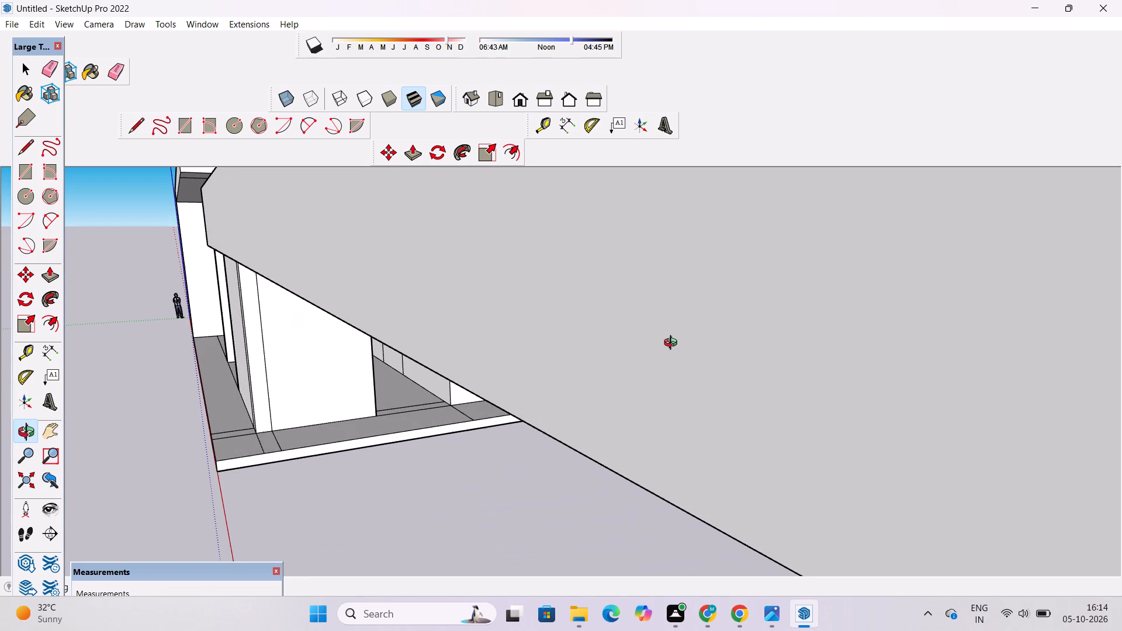
left_click_drag(686, 327, 690, 345, "shift")
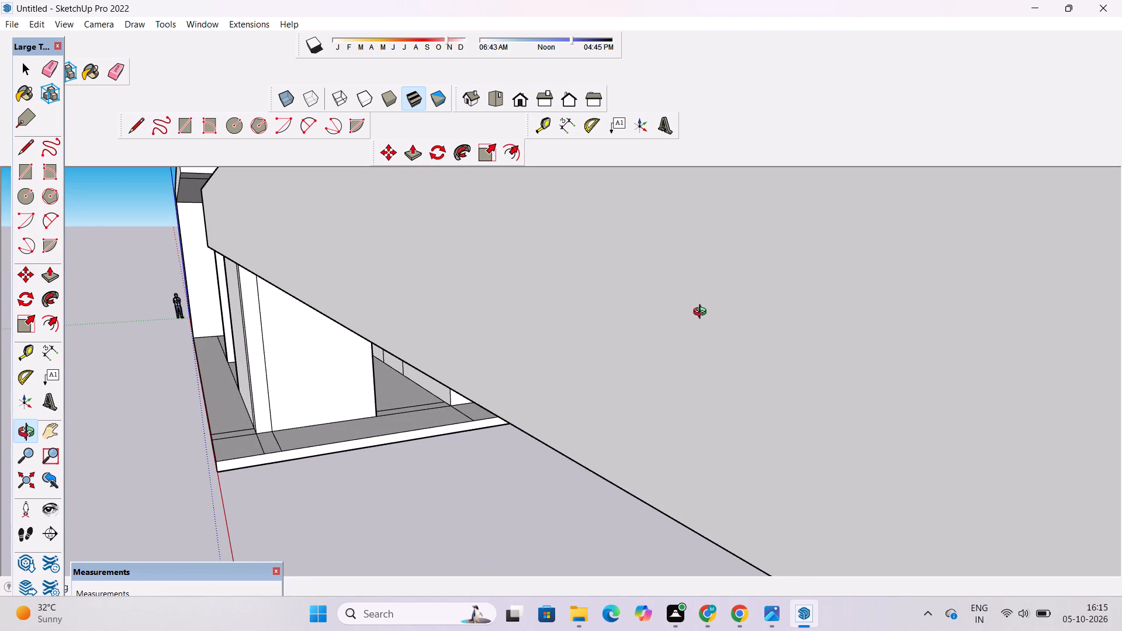
left_click_drag(715, 306, 718, 319, "shift")
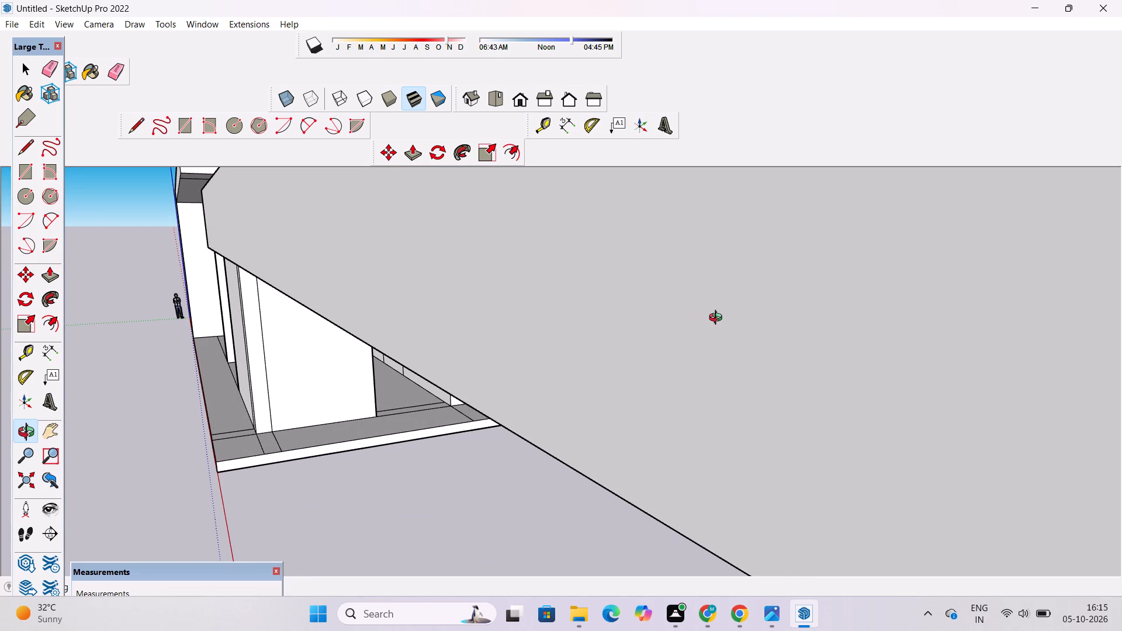
scroll(718, 321, "down", 1)
left_click_drag(716, 322, 716, 337, "shift")
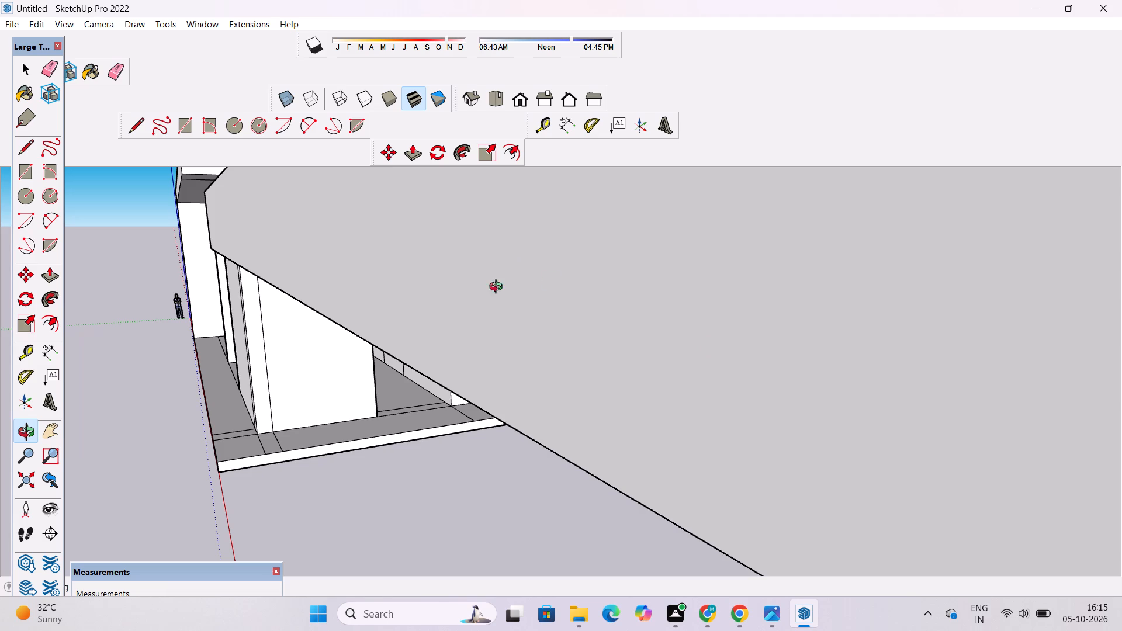
scroll(542, 310, "down", 5)
left_click_drag(507, 341, 541, 362)
scroll(538, 366, "down", 4)
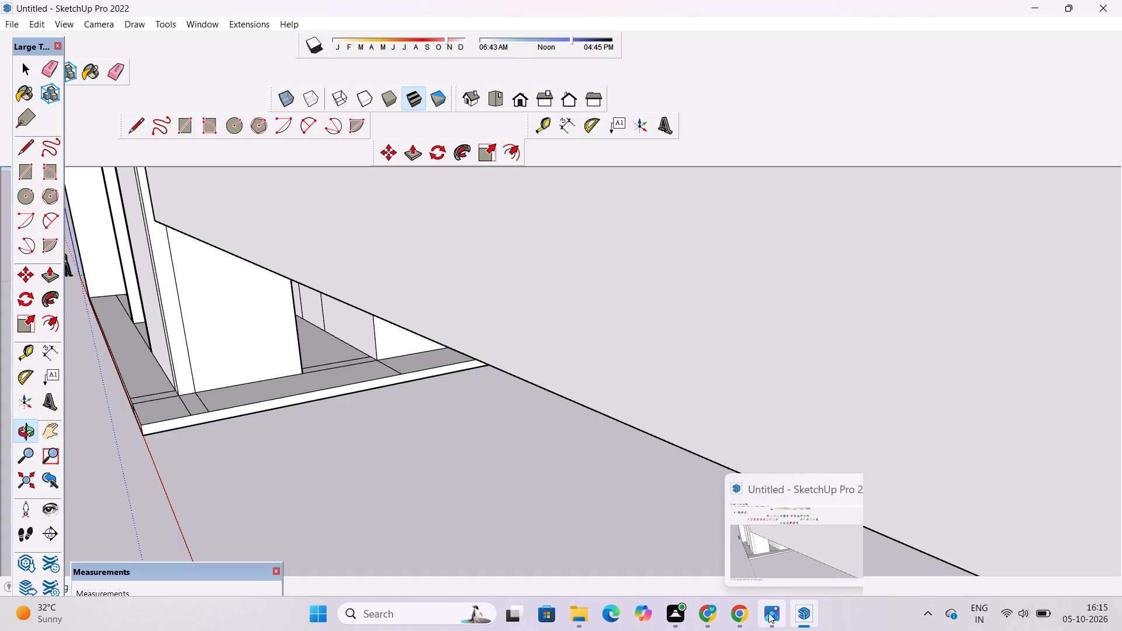
scroll(541, 265, "down", 4)
scroll(551, 265, "up", 1)
left_click_drag(554, 255, 565, 280)
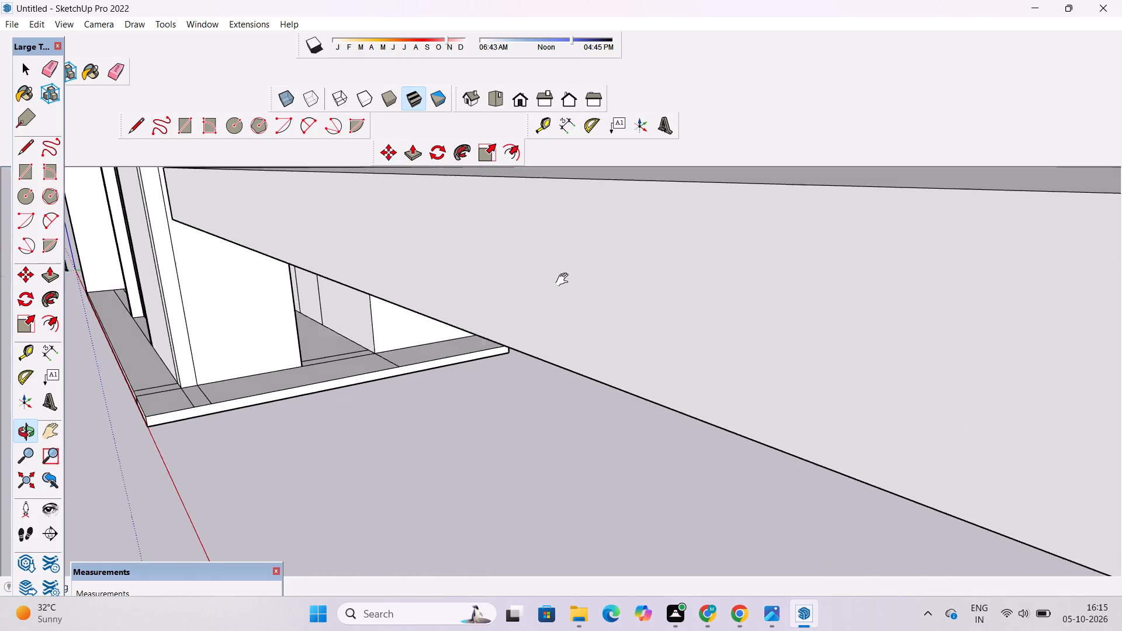
left_click_drag(565, 280, 566, 285)
scroll(567, 283, "down", 14)
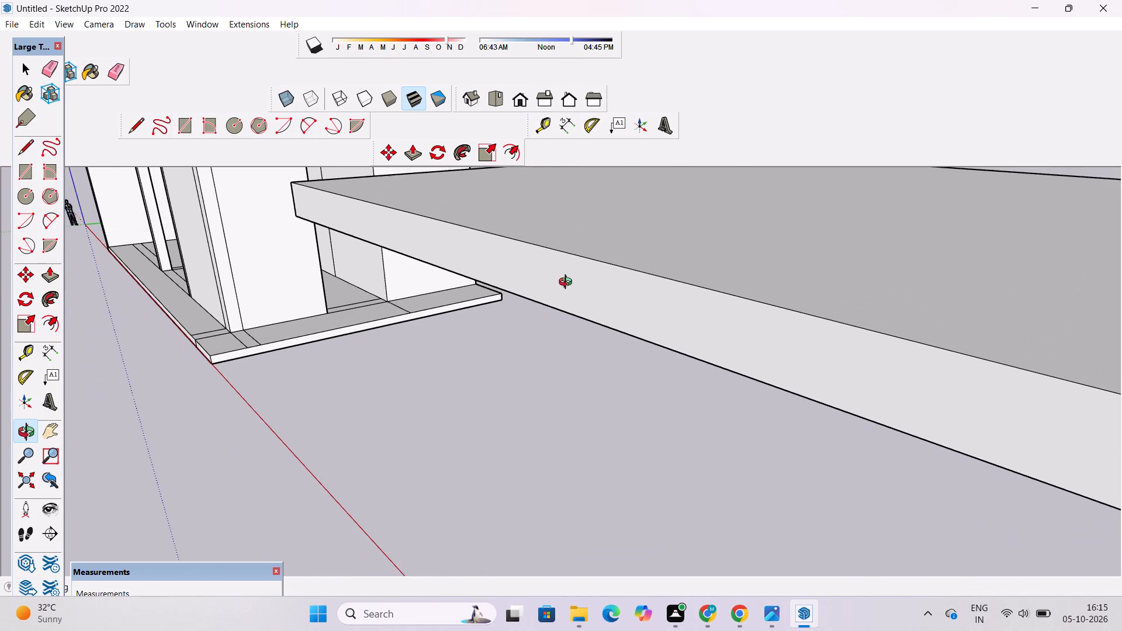
scroll(568, 283, "down", 20)
left_click_drag(569, 292, 582, 356, "shift")
scroll(437, 328, "up", 6)
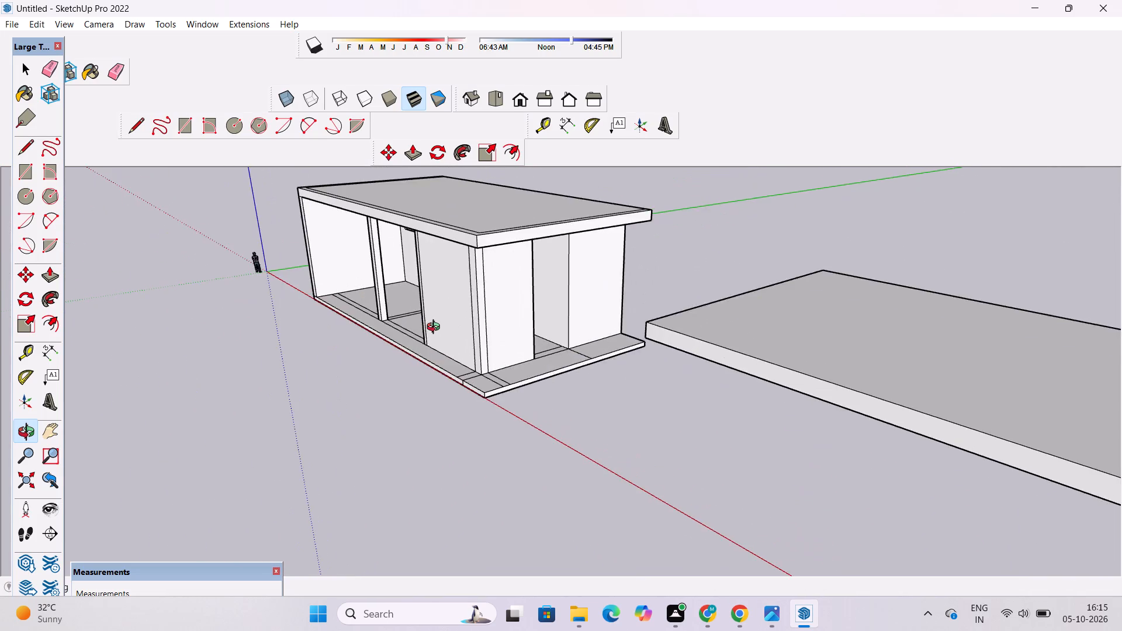
left_click_drag(423, 324, 840, 288)
scroll(714, 286, "up", 3)
left_click_drag(714, 286, 699, 296)
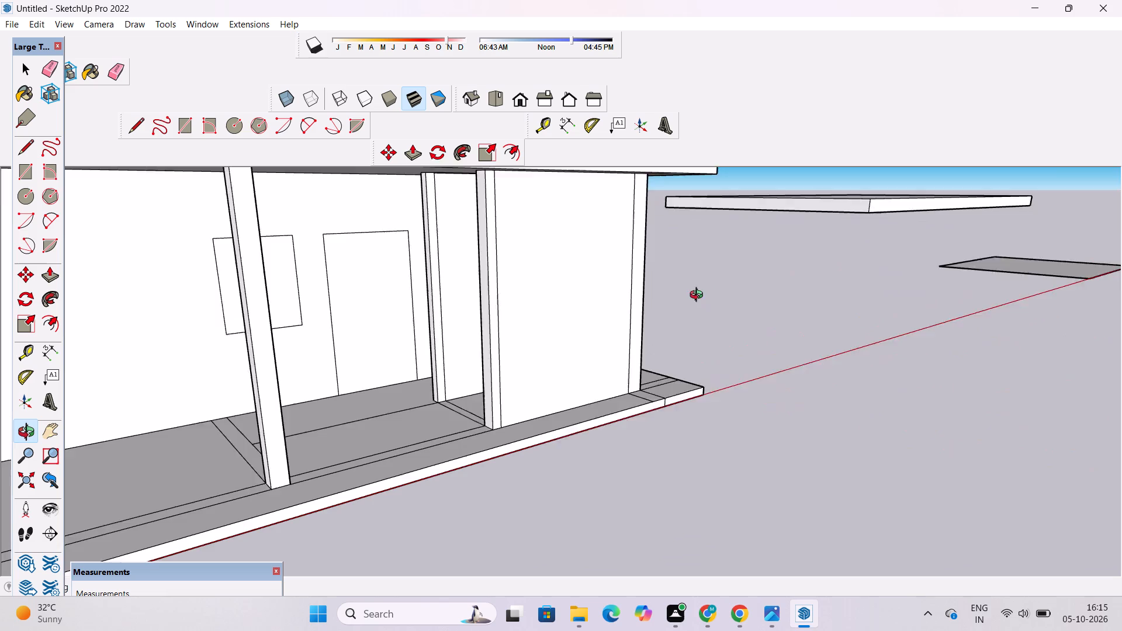
left_click_drag(699, 296, 642, 324)
scroll(639, 323, "down", 4)
left_click_drag(637, 321, 564, 332)
scroll(548, 289, "down", 5)
left_click_drag(600, 255, 612, 304)
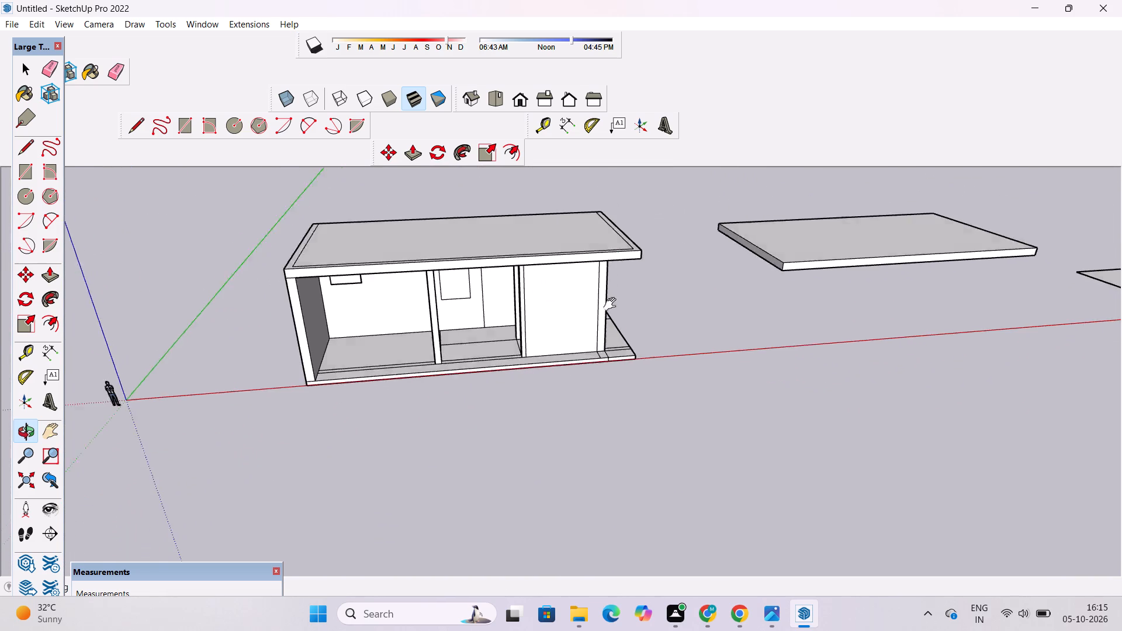
left_click_drag(612, 304, 616, 315)
left_click_drag(601, 324, 560, 292)
scroll(559, 282, "up", 3)
left_click_drag(560, 283, 591, 334, "shift")
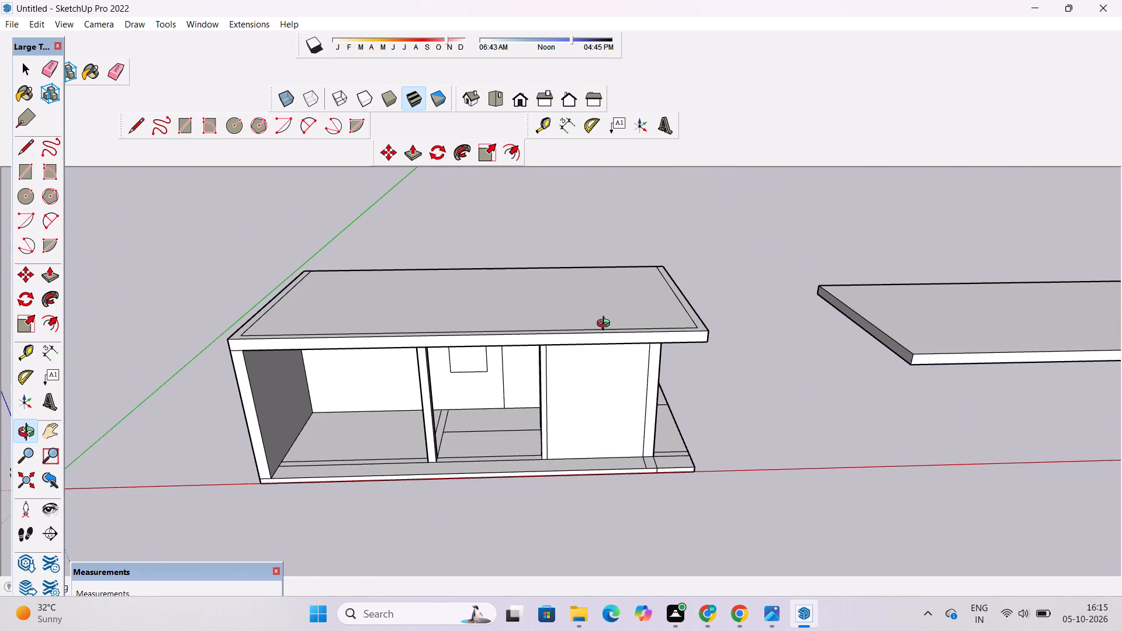
scroll(606, 327, "up", 2)
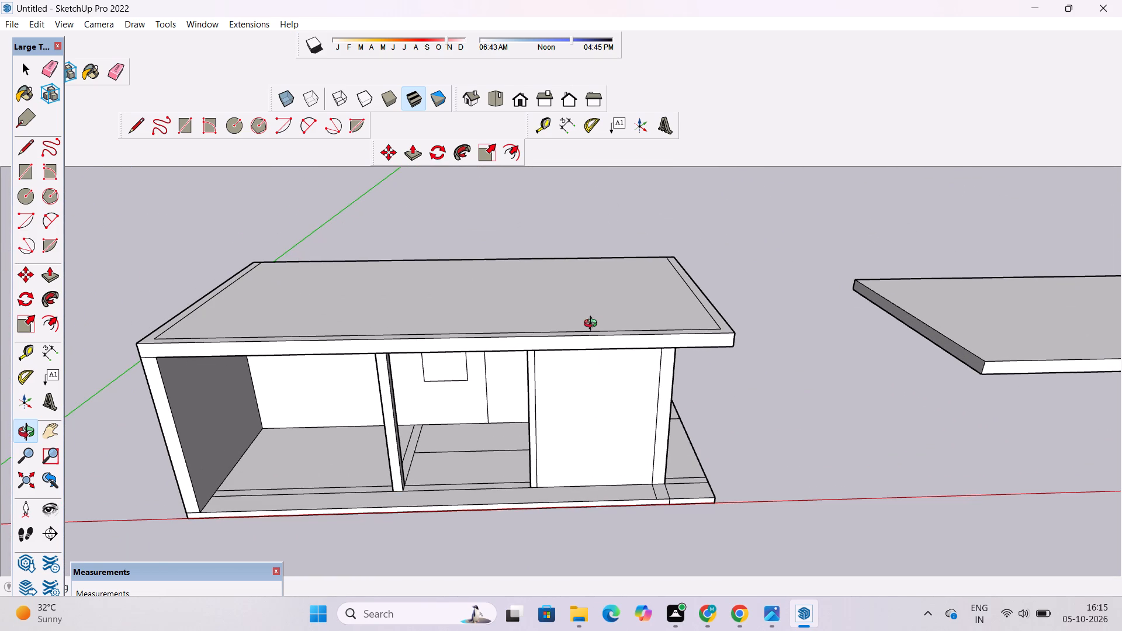
scroll(593, 325, "up", 2)
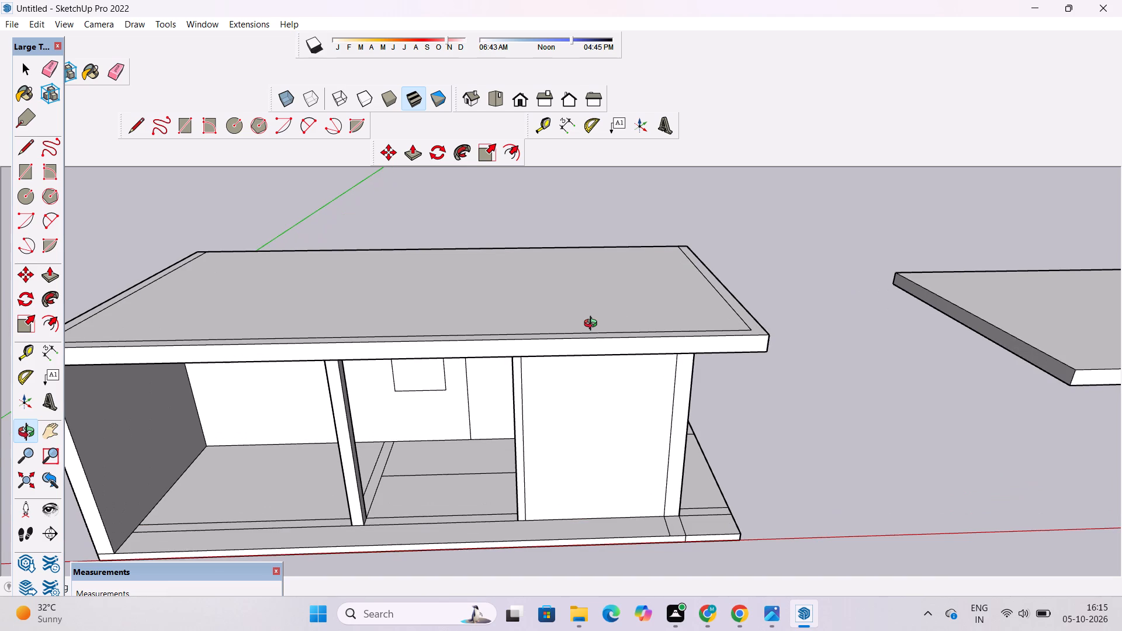
scroll(593, 325, "down", 5)
scroll(593, 325, "up", 4)
scroll(593, 325, "down", 2)
left_click_drag(712, 304, 718, 322)
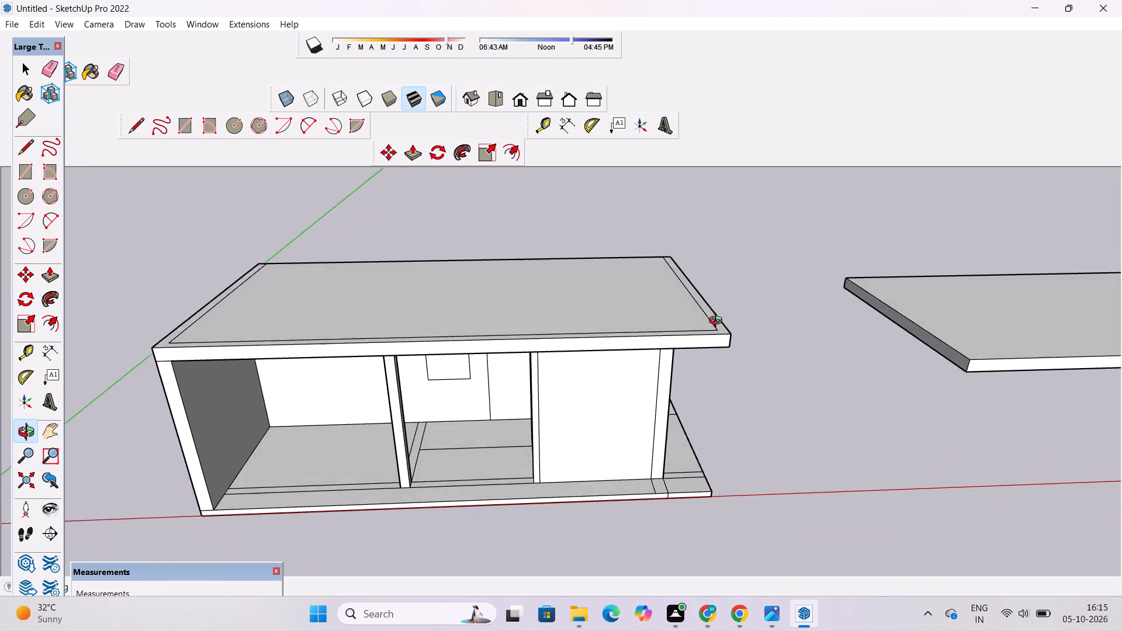
left_click_drag(718, 322, 673, 429)
scroll(673, 398, "down", 3)
left_click_drag(640, 400, 712, 369, "shift")
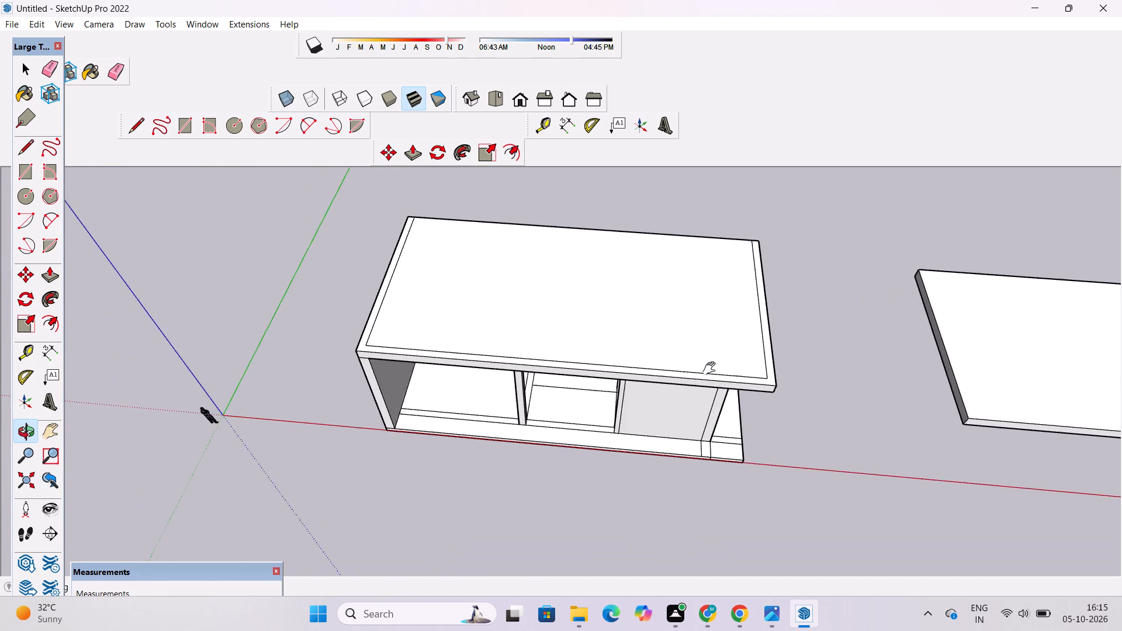
Erase the two vertical seam lines flanking the corner where the front wall panel meets the open-end wall.
left_click_drag(664, 396, 712, 308)
left_click_drag(693, 365, 636, 321)
scroll(654, 324, "up", 5)
left_click_drag(714, 379, 553, 274)
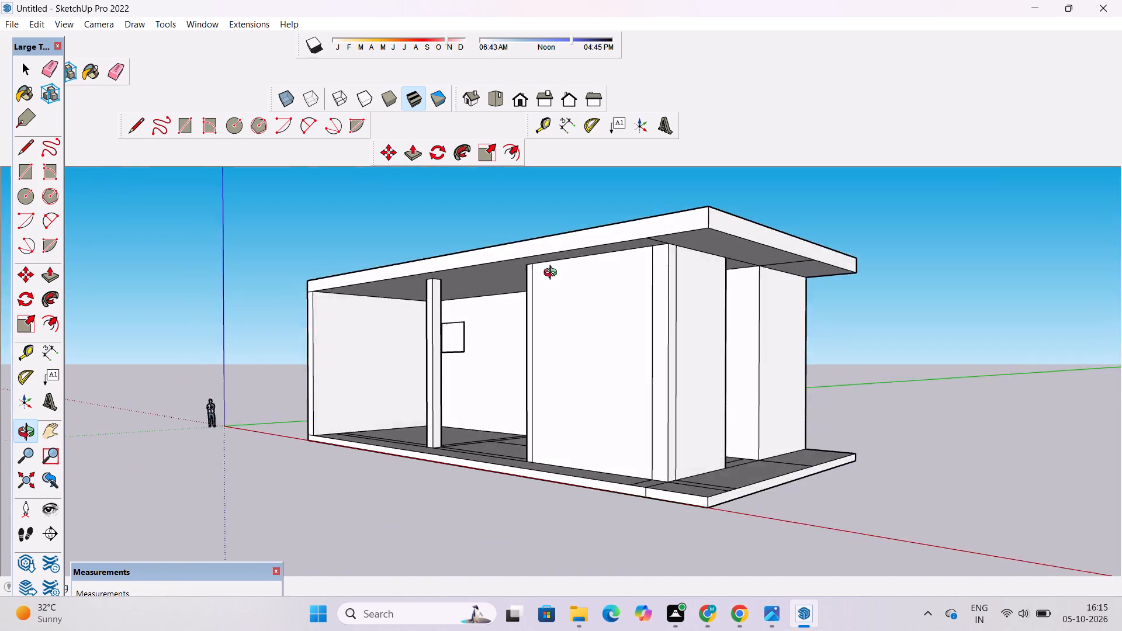
left_click_drag(553, 274, 590, 366)
left_click_drag(642, 416, 611, 328, "shift")
left_click_drag(669, 369, 579, 286)
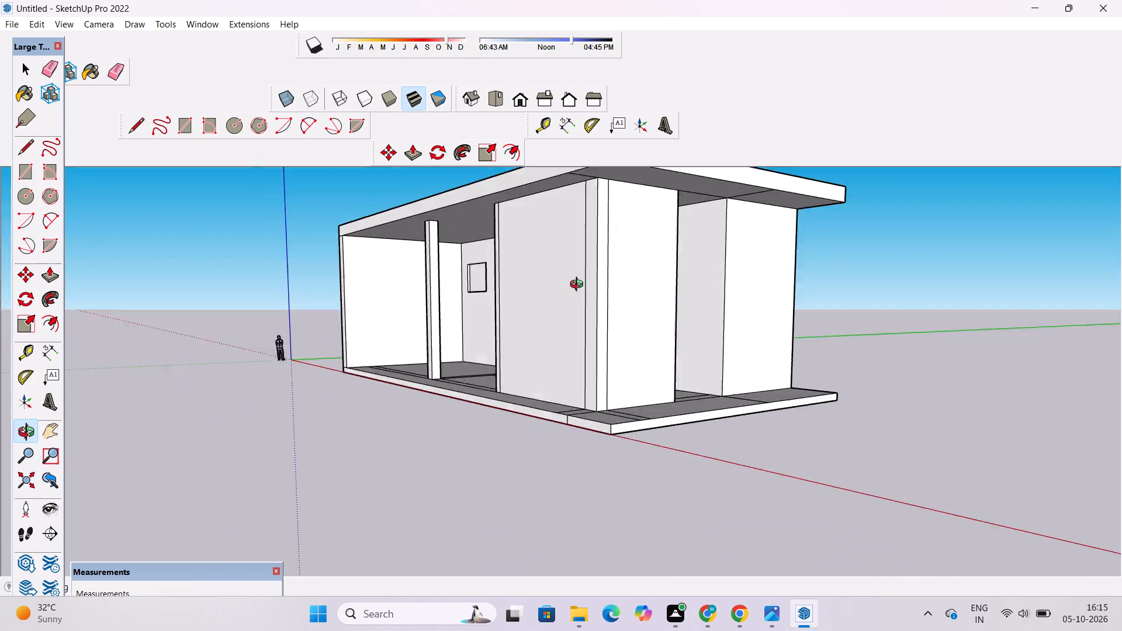
left_click_drag(579, 286, 577, 282)
key("e")
scroll(587, 308, "up", 4)
left_click_drag(619, 281, 605, 300)
left_click_drag(577, 280, 573, 287)
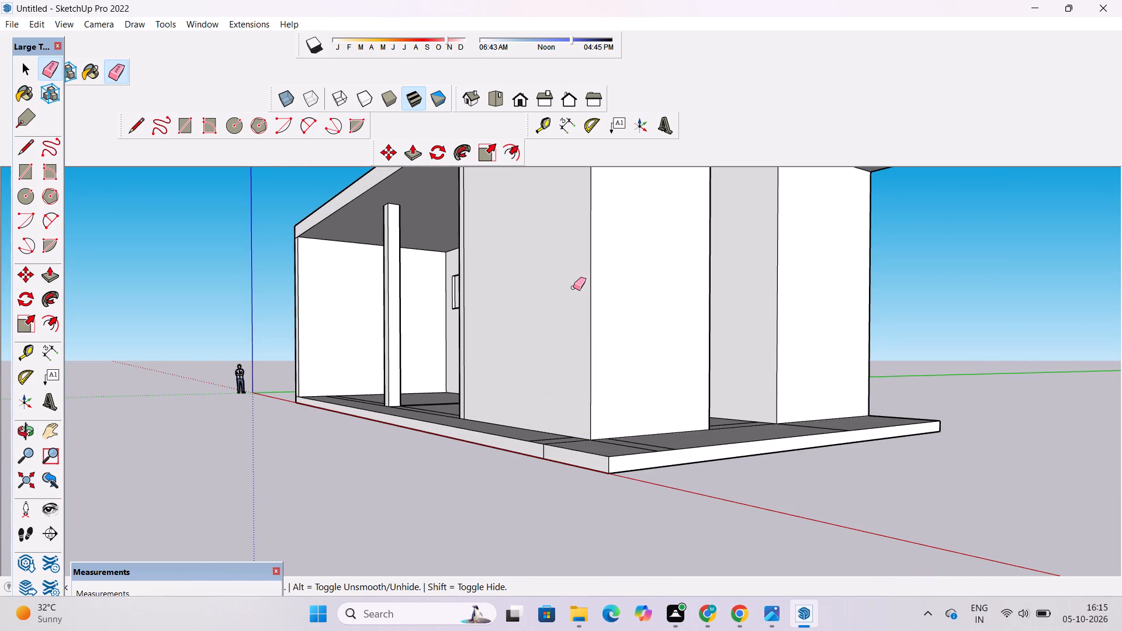
Erase the vertical seam line on the front wall panel's face beside the middle bay opening.
key("o")
scroll(573, 290, "down", 6)
left_click_drag(576, 328, 623, 432)
left_click_drag(557, 414, 608, 428)
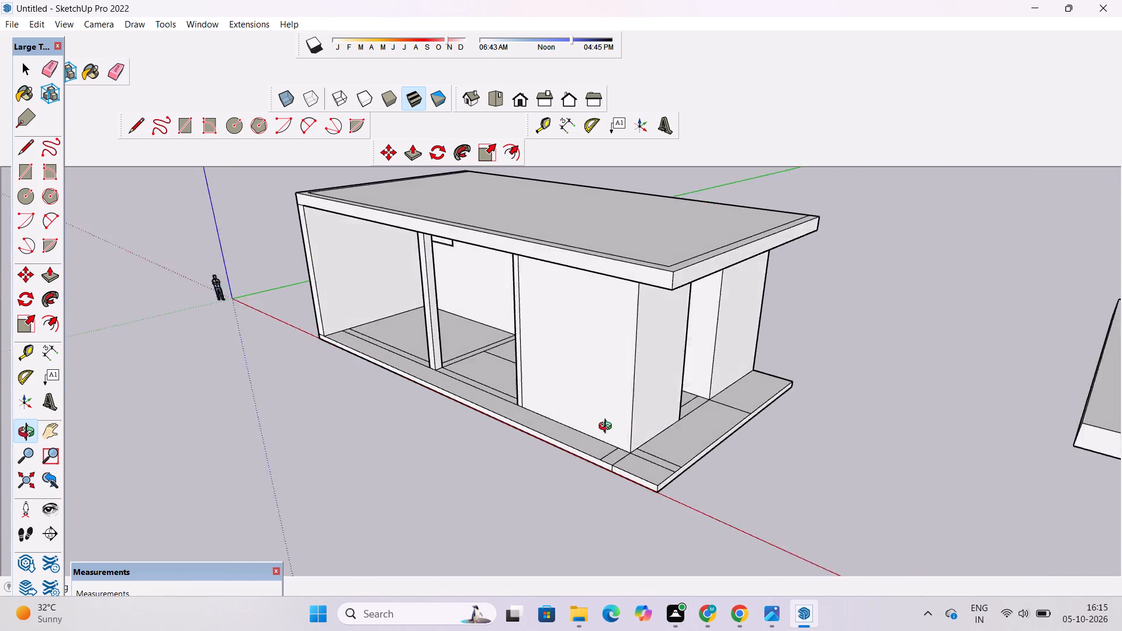
left_click_drag(608, 428, 699, 439)
scroll(636, 394, "up", 3)
left_click_drag(588, 395, 874, 331)
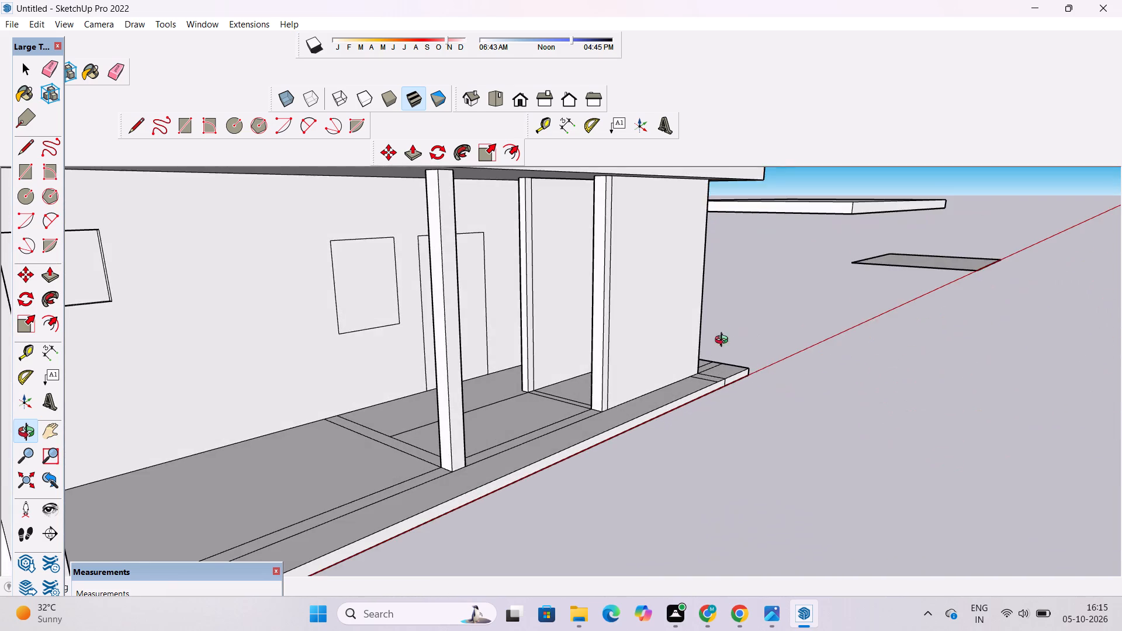
scroll(711, 345, "up", 3)
left_click_drag(696, 358, 623, 362)
left_click_drag(578, 344, 648, 352, "shift")
left_click_drag(643, 358, 598, 363)
left_click_drag(586, 355, 650, 376, "shift")
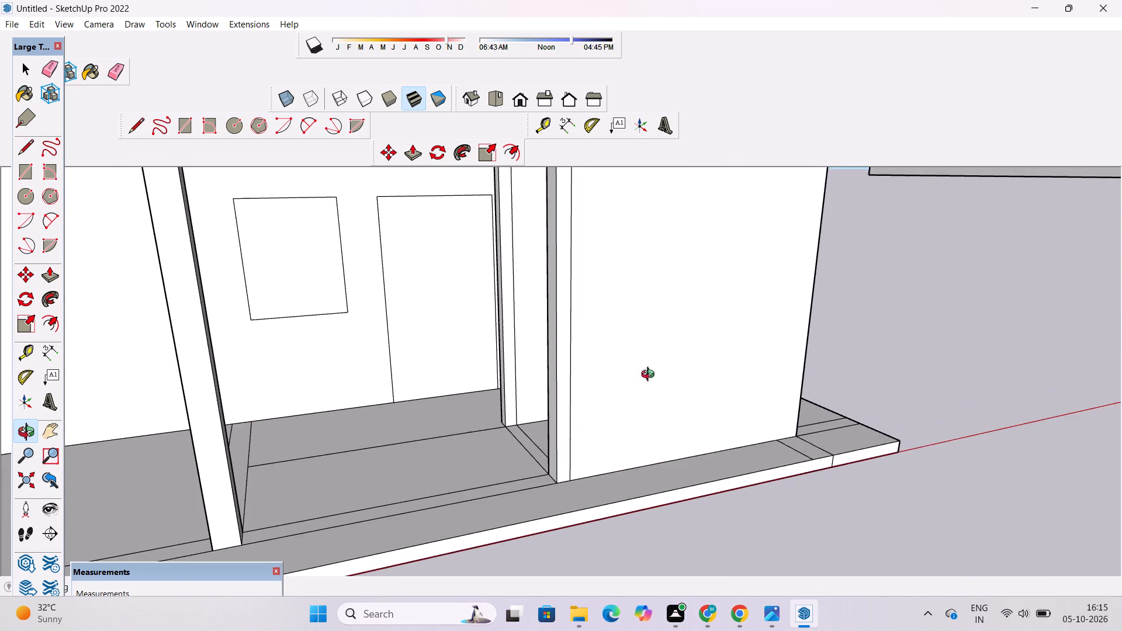
left_click_drag(649, 377, 588, 376)
key("e")
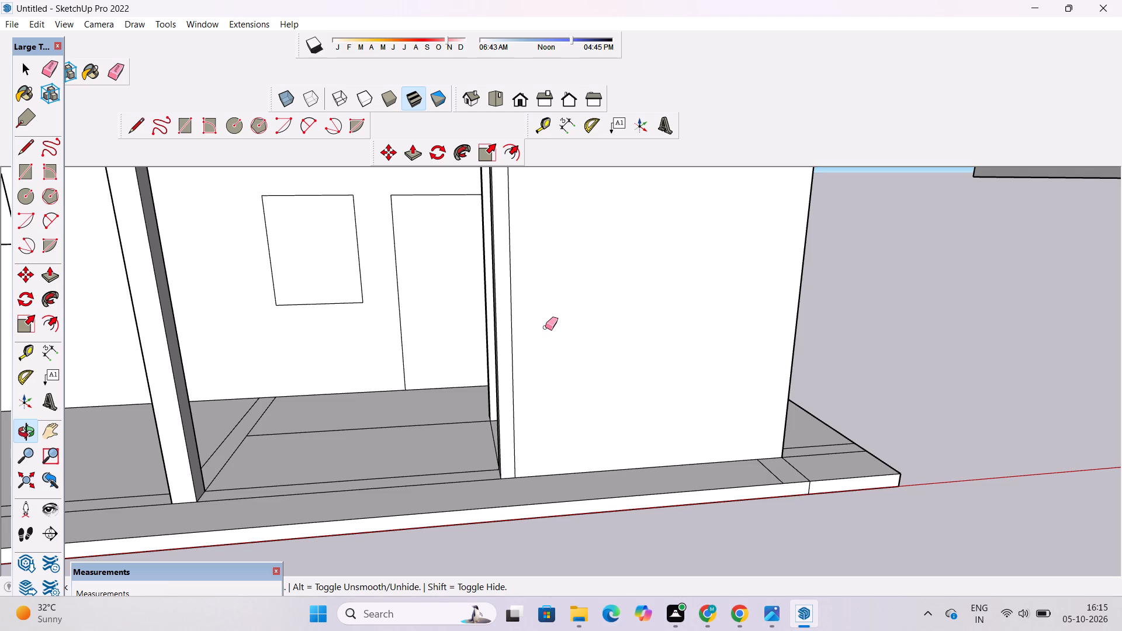
scroll(545, 327, "down", 5)
scroll(536, 363, "up", 5)
left_click_drag(532, 318, 522, 351)
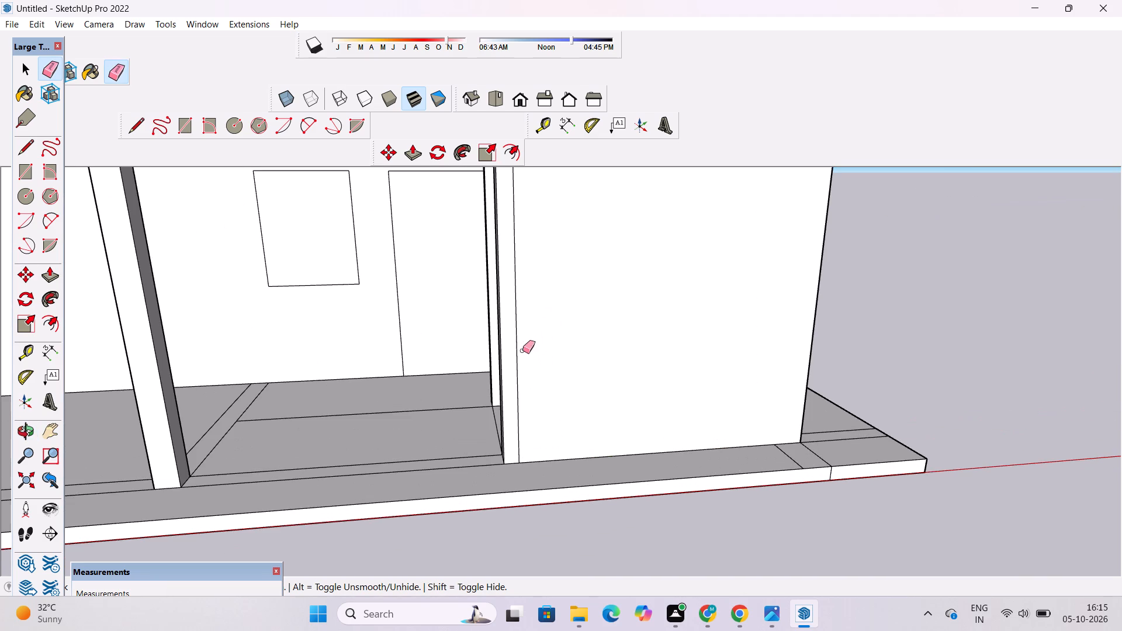
left_click_drag(522, 351, 516, 379)
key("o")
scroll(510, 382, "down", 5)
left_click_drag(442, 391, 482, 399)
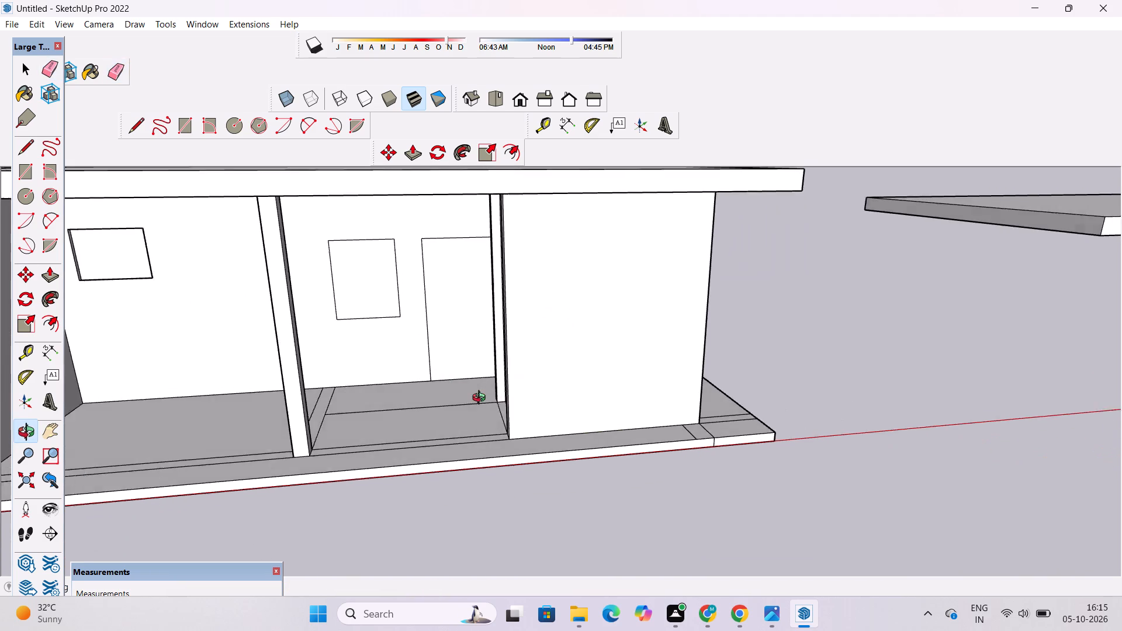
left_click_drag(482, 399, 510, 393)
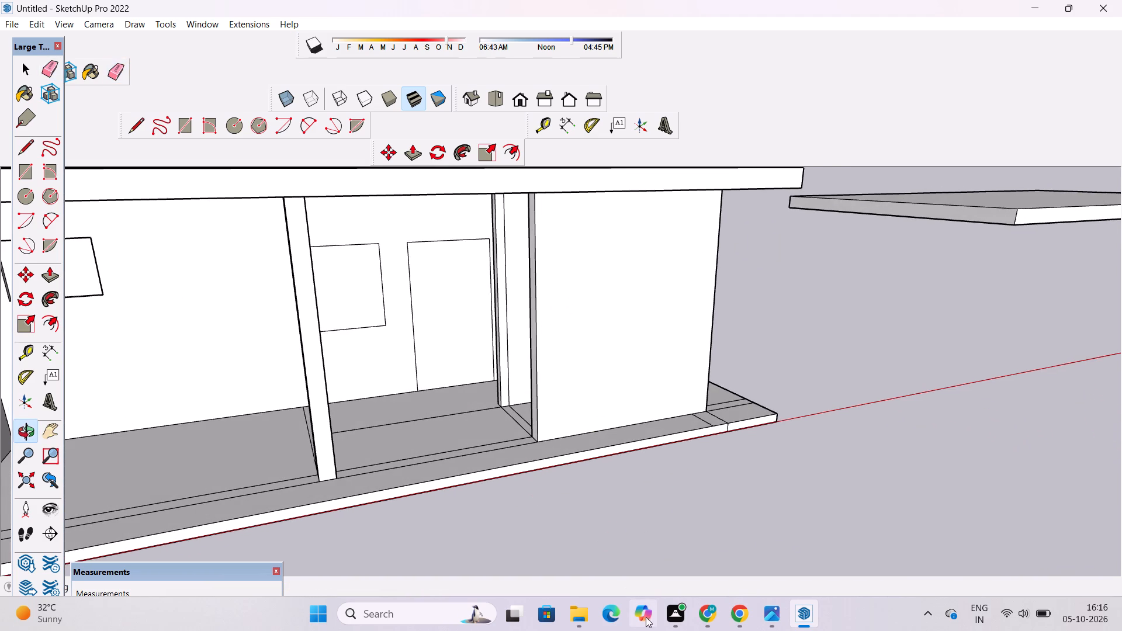
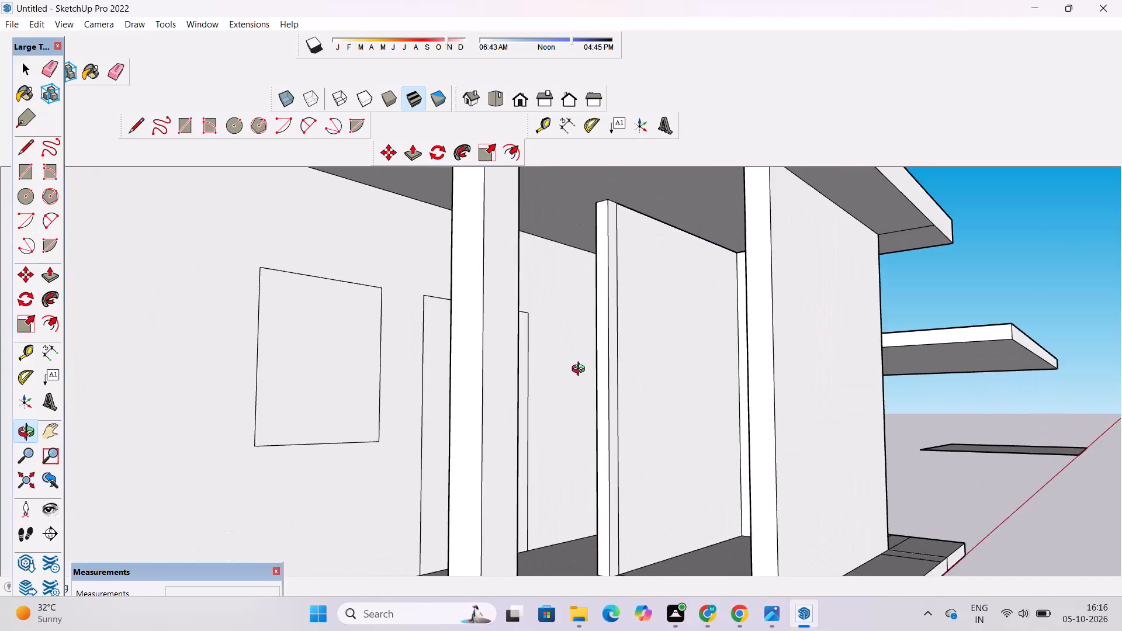
Offset the door outline on the recessed back wall inward by 6".
left_click_drag(581, 387, 529, 294, "shift")
left_click_drag(538, 290, 535, 328)
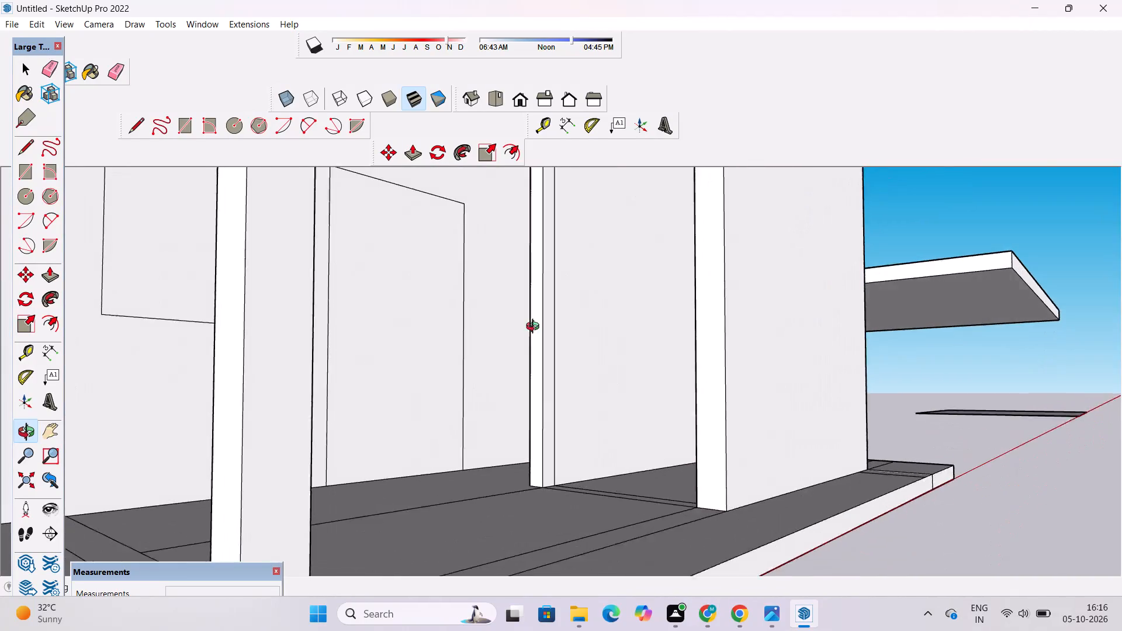
left_click_drag(535, 328, 517, 374)
scroll(512, 372, "down", 8)
left_click_drag(508, 324, 417, 329)
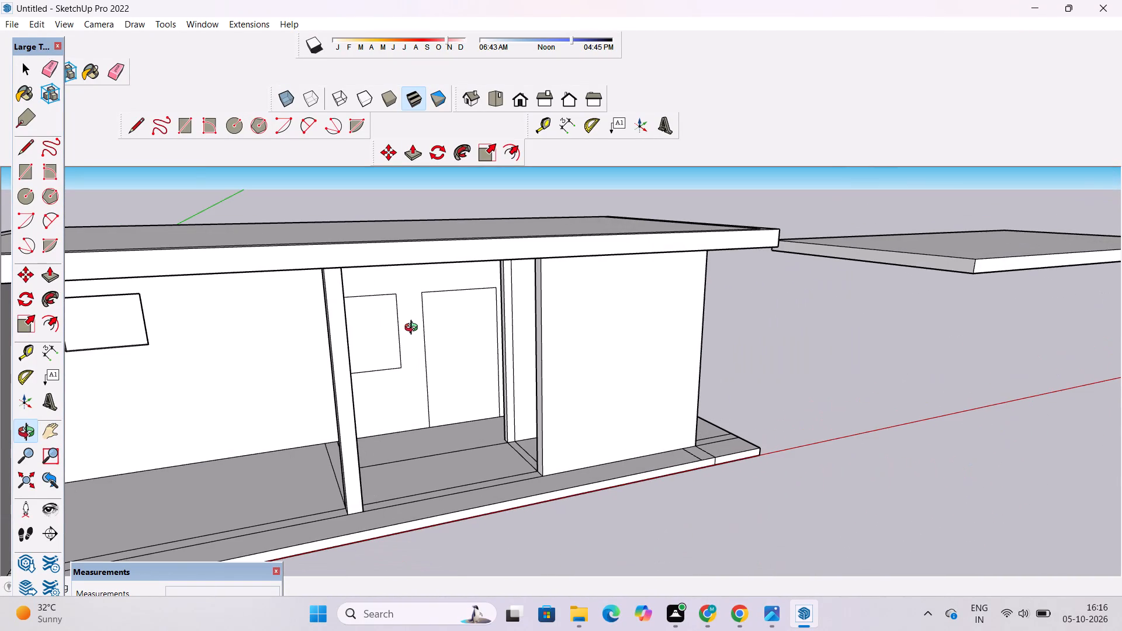
left_click_drag(495, 340, 469, 341)
left_click_drag(463, 337, 510, 337, "shift")
left_click_drag(508, 339, 451, 329)
left_click_drag(469, 318, 479, 333)
left_click_drag(482, 355, 495, 333)
scroll(495, 333, "up", 8)
left_click_drag(509, 334, 588, 337, "shift")
type("of")
left_click(621, 283)
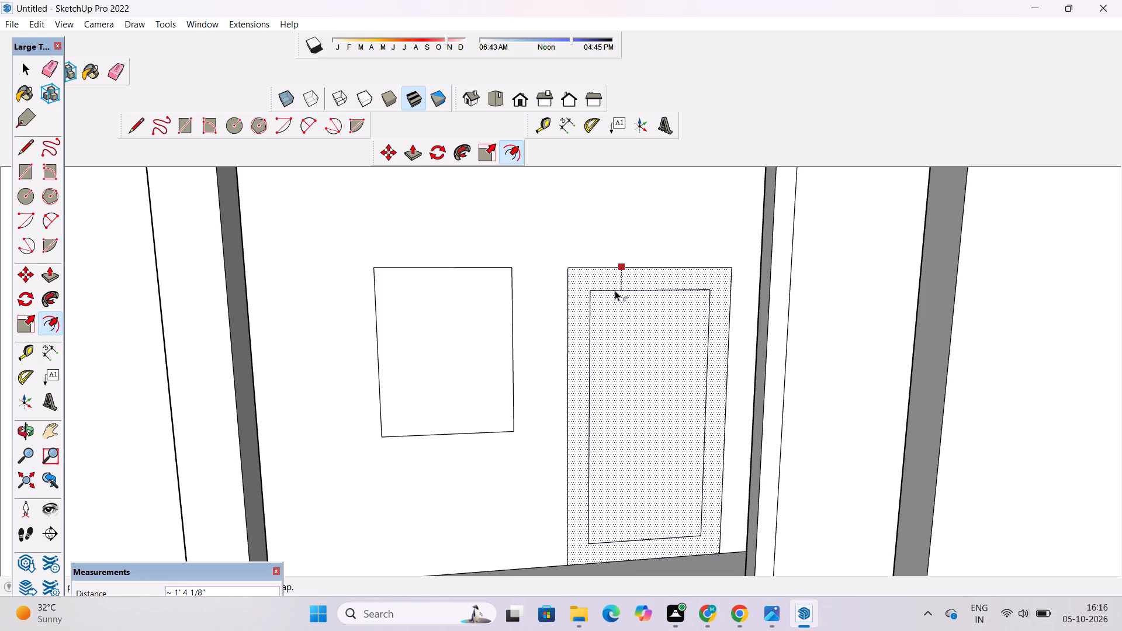
key("6")
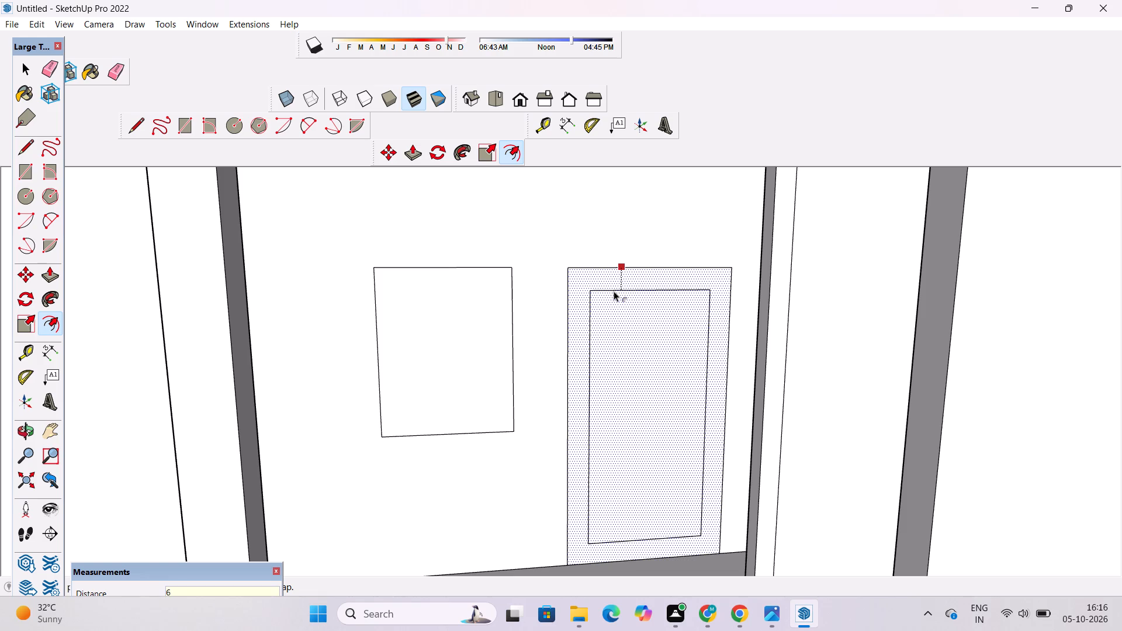
key("shift+quotedbl")
key("Return")
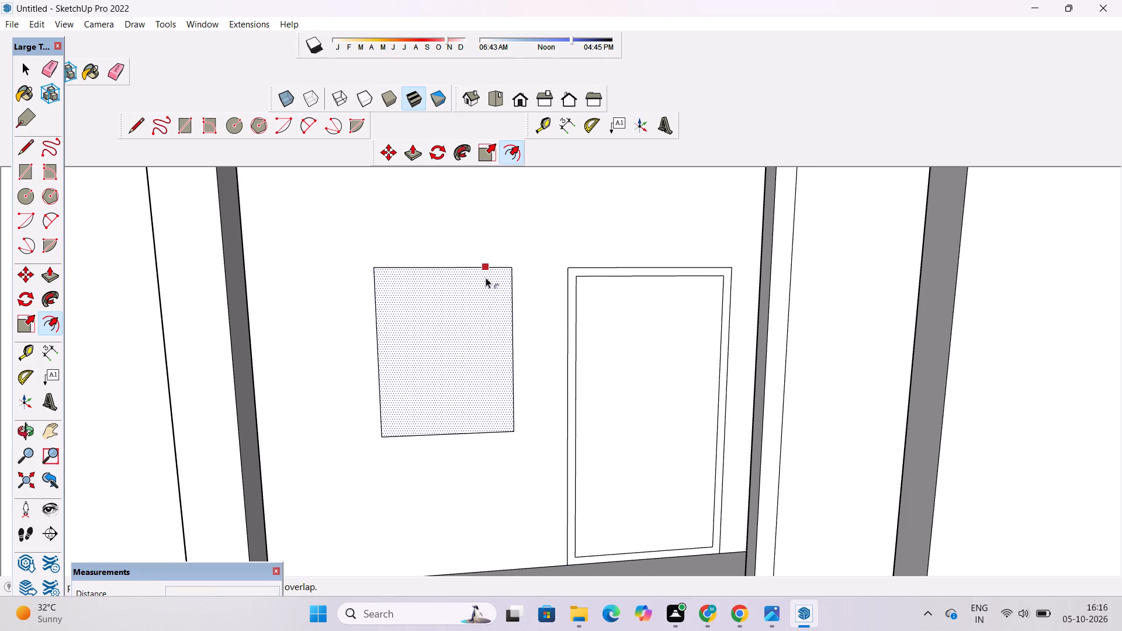
Offset the outline of the window beside the door inward, matching the inset of the door frame.
left_click(486, 278)
left_click(586, 277)
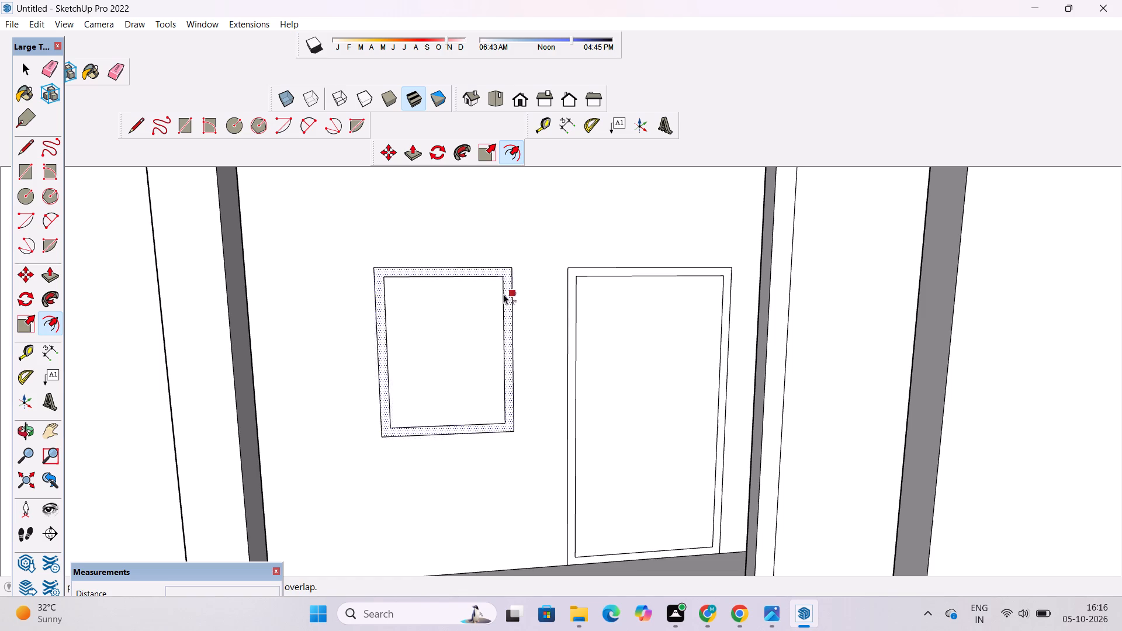
key("space")
Place a vertical guide through the middle of the window's inner panel, offset from its inner side edge.
scroll(299, 311, "down", 5)
scroll(362, 327, "up", 4)
key("o")
left_click_drag(469, 352, 425, 355)
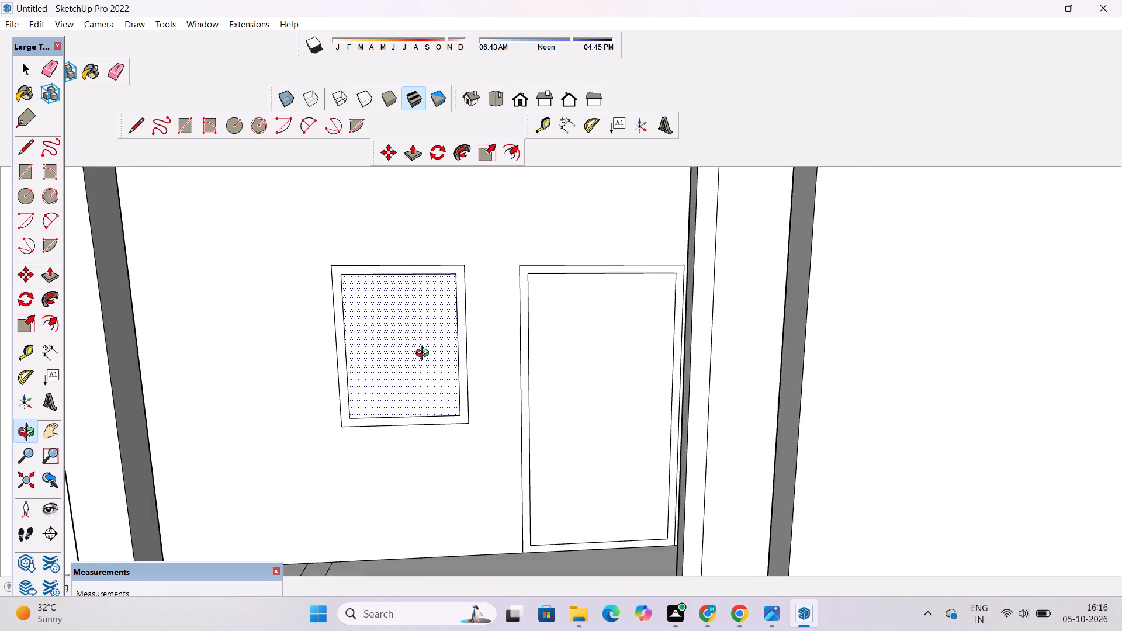
left_click_drag(425, 355, 412, 348)
left_click_drag(411, 348, 420, 355, "shift")
key("t")
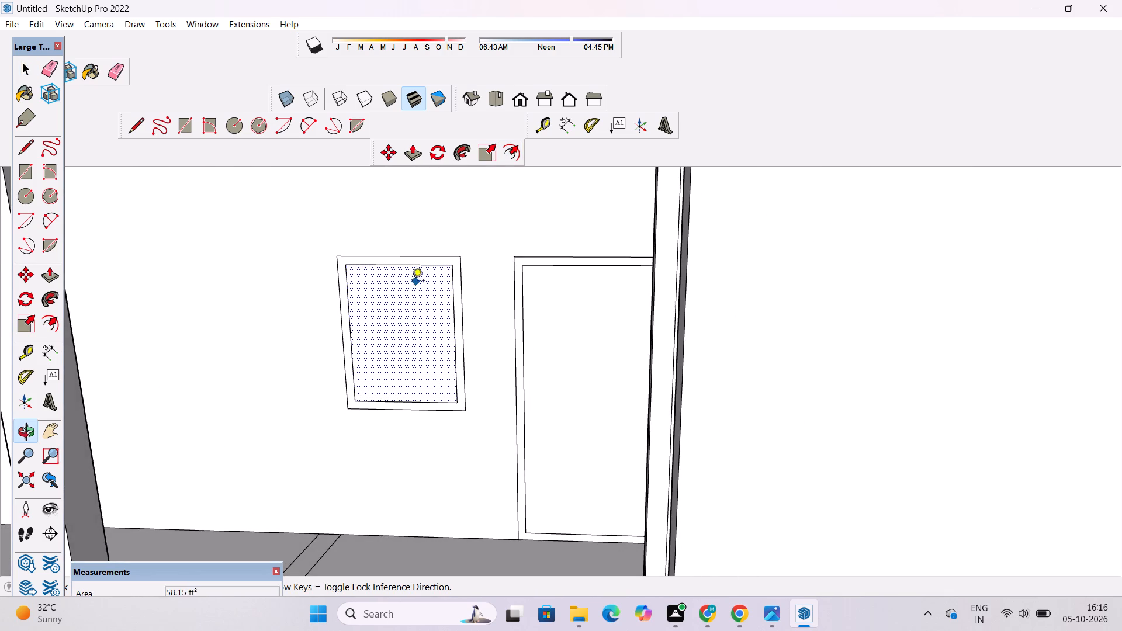
left_click(353, 332)
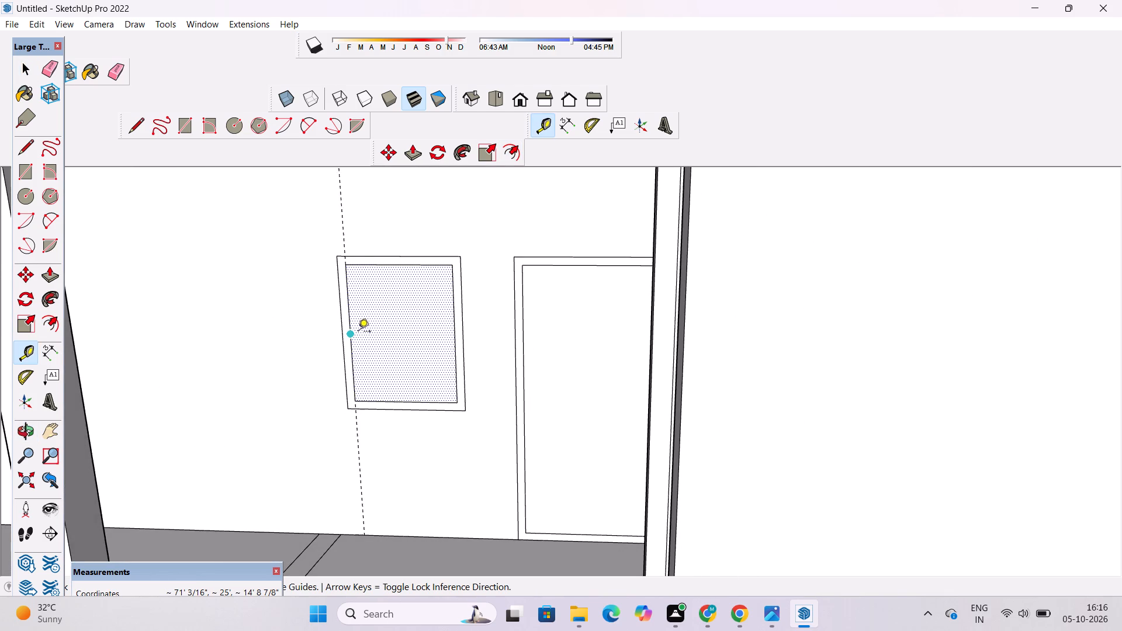
scroll(385, 380, "down", 2)
scroll(385, 380, "up", 7)
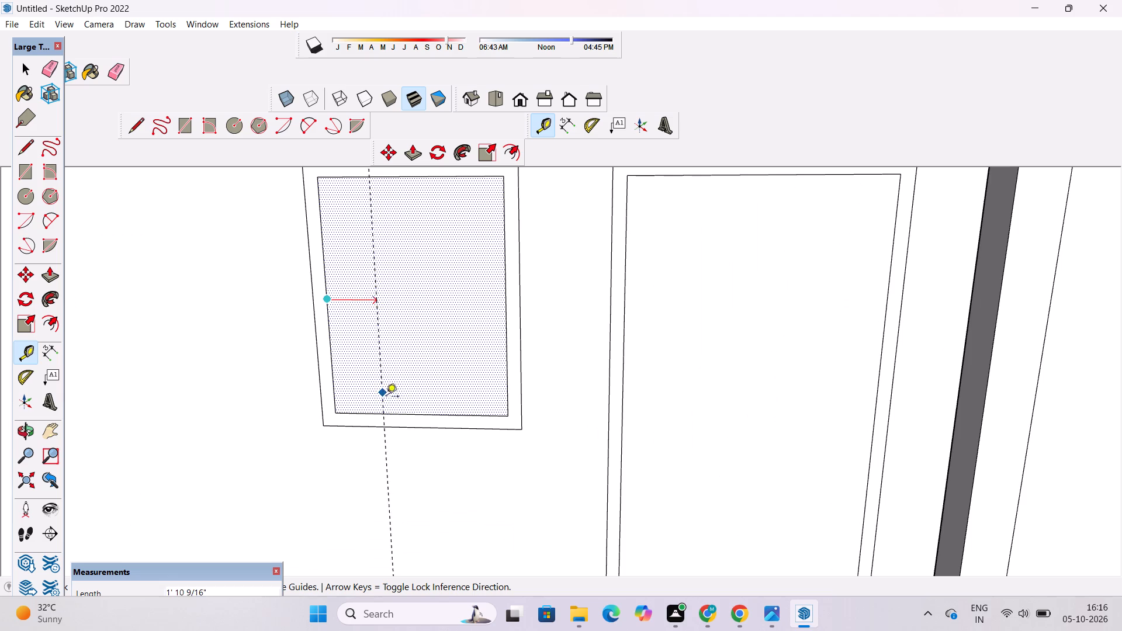
left_click(420, 415)
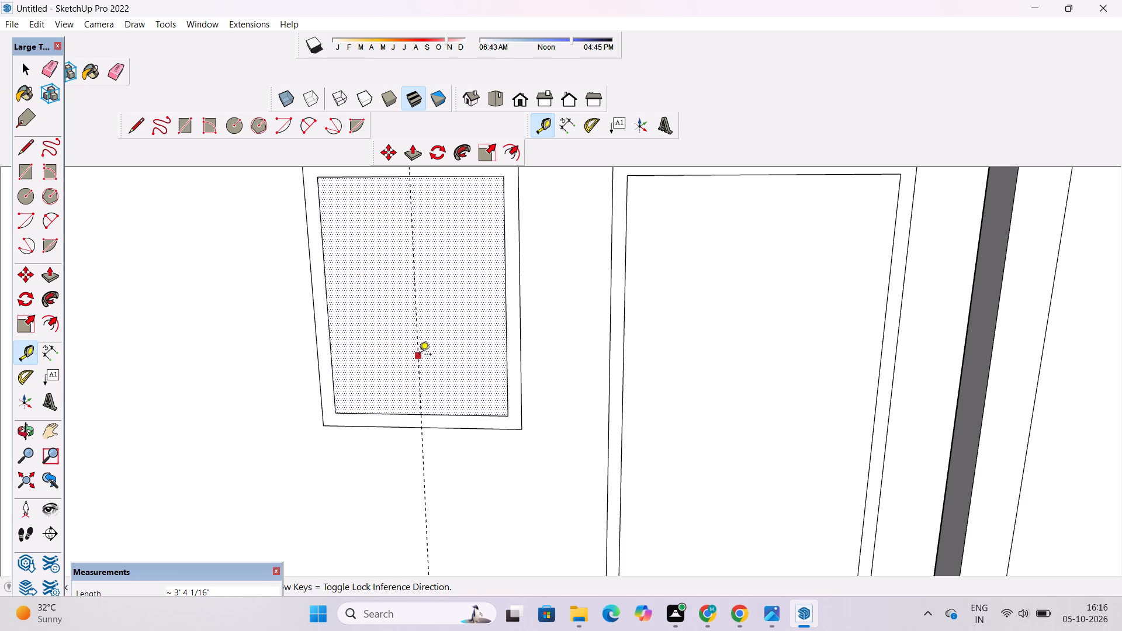
Add two vertical guides in the window, one 2" to each side of the centre guide.
left_click(419, 355)
key("2")
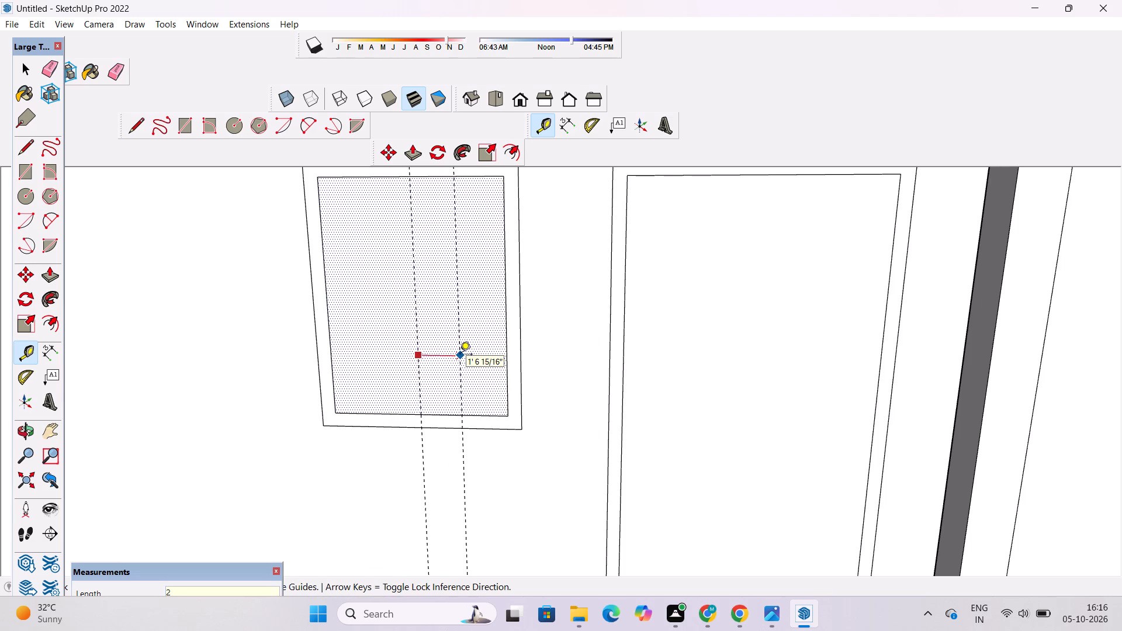
key("shift+quotedbl")
key("Return")
scroll(416, 328, "up", 5)
left_click(415, 315)
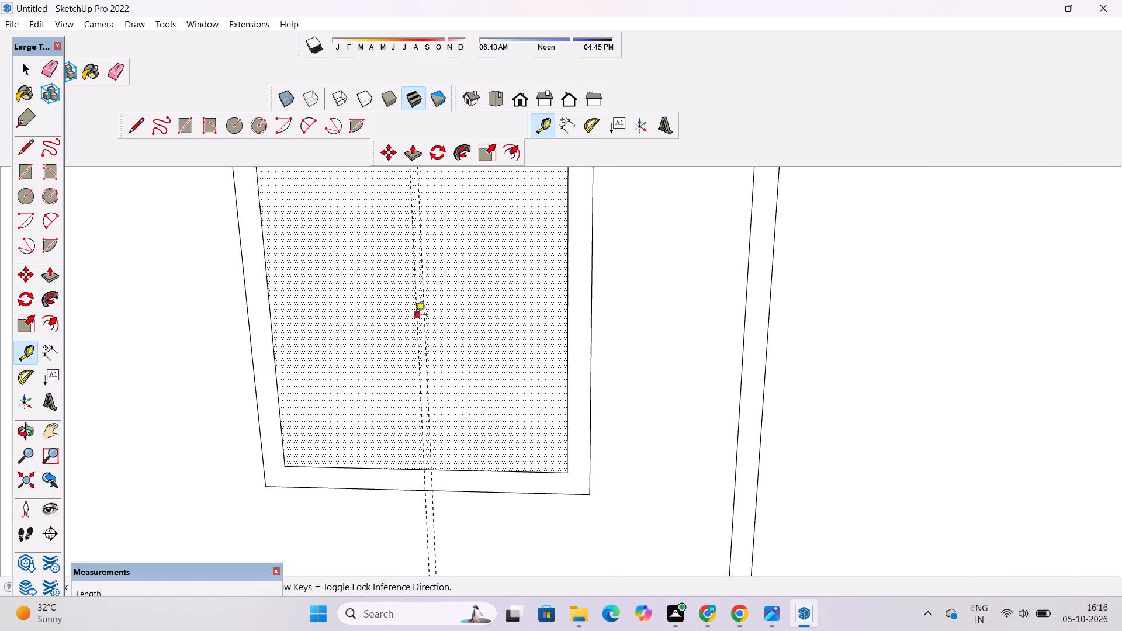
type("2\"")
key("Return")
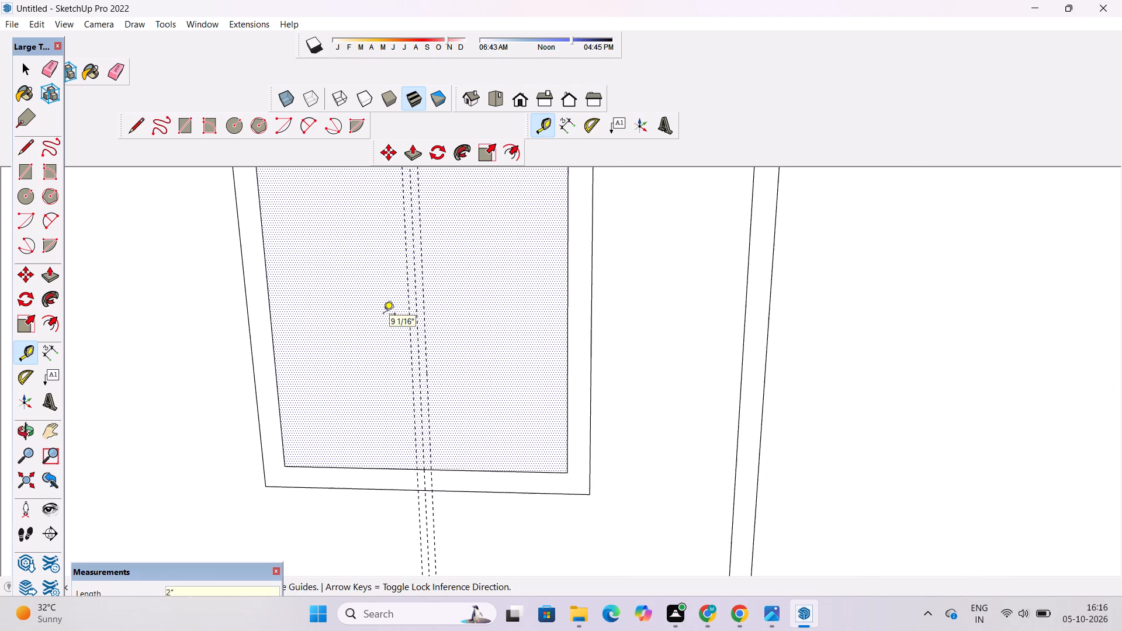
Draw a mullion rectangle 4" wide and about 8' 8 9/16" high between the outer guides, spanning the window's inner panel.
scroll(385, 399, "down", 5)
key("r")
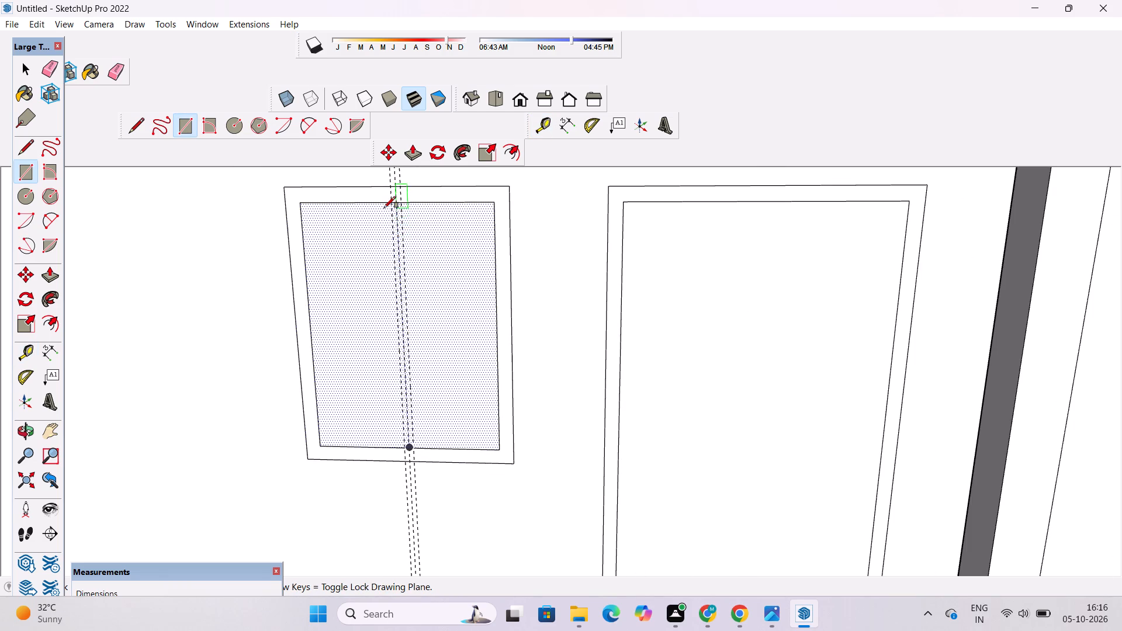
scroll(385, 206, "up", 4)
left_click(396, 199)
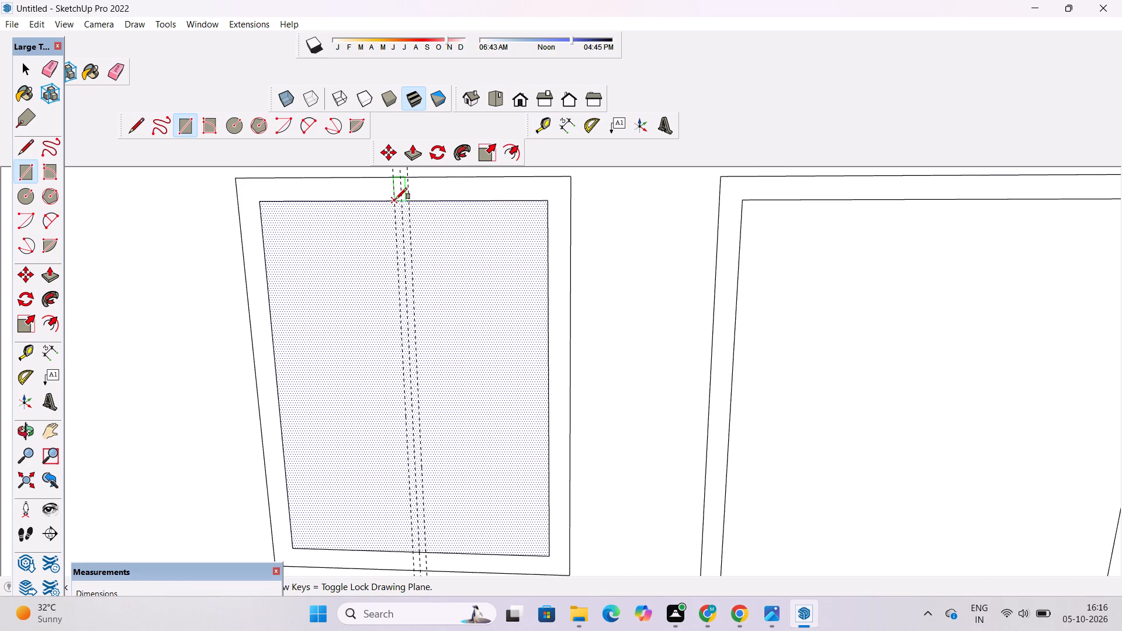
scroll(407, 244, "down", 5)
scroll(419, 425, "up", 6)
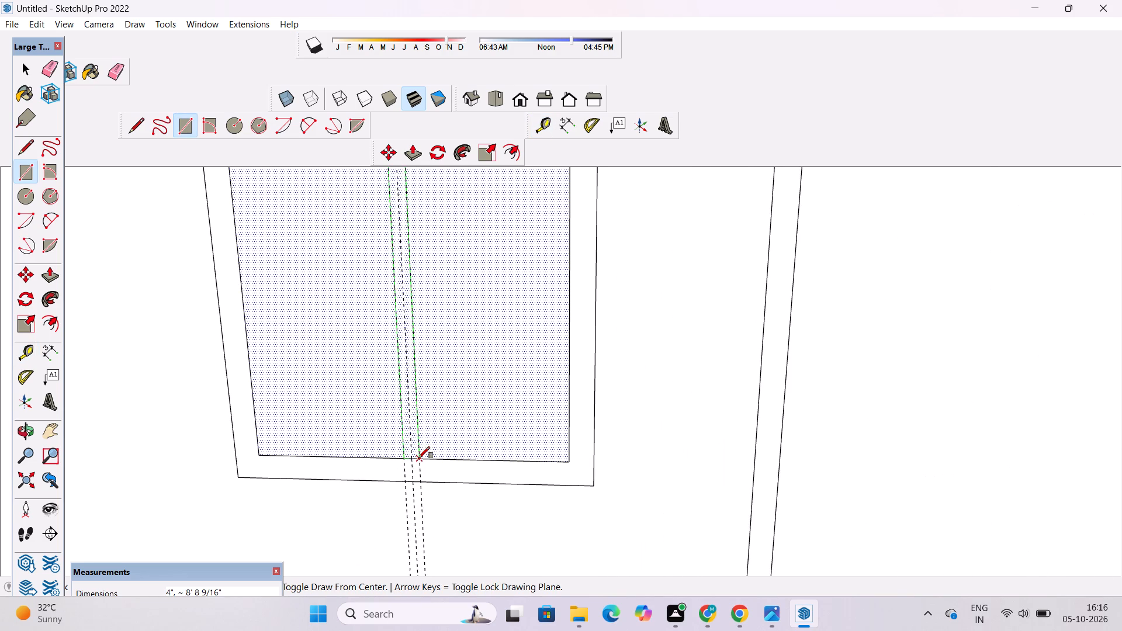
left_click(418, 458)
key("space")
Erase the three vertical guides running through the window.
key("e")
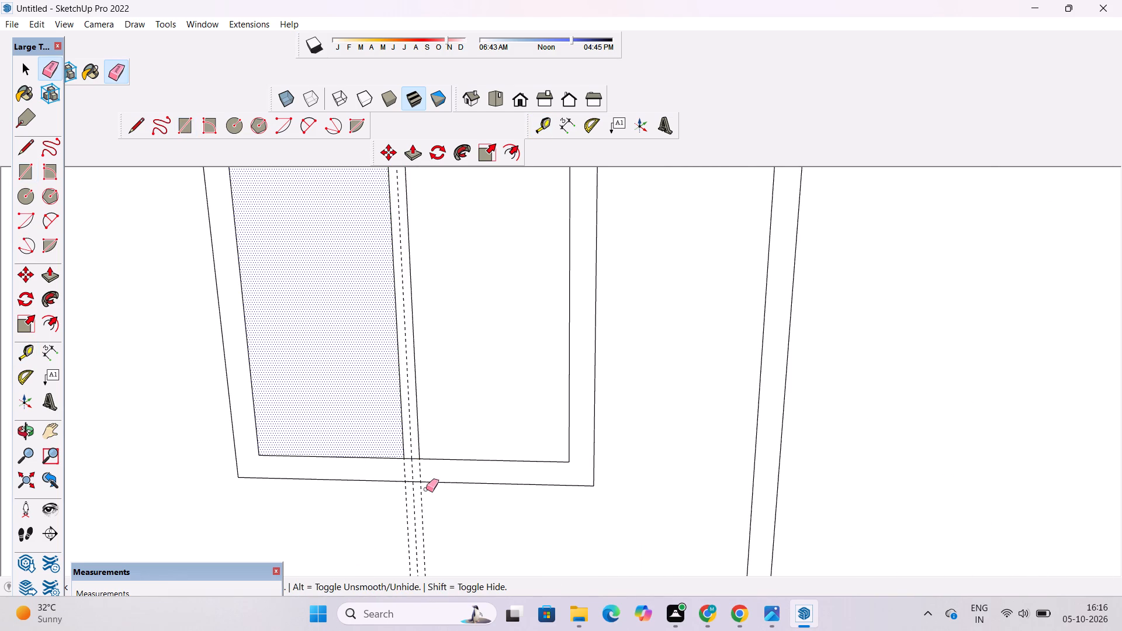
left_click_drag(428, 497, 396, 529)
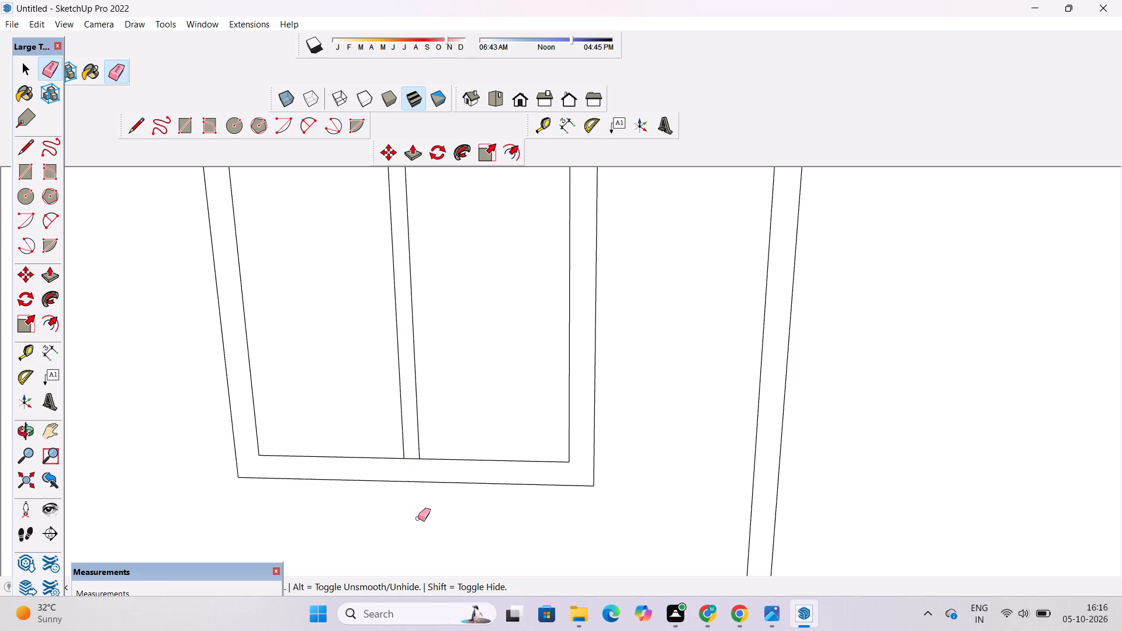
Examine the back wall with the divided window, the framed door and the neighbouring opening from several angles.
key("o")
scroll(460, 468, "down", 5)
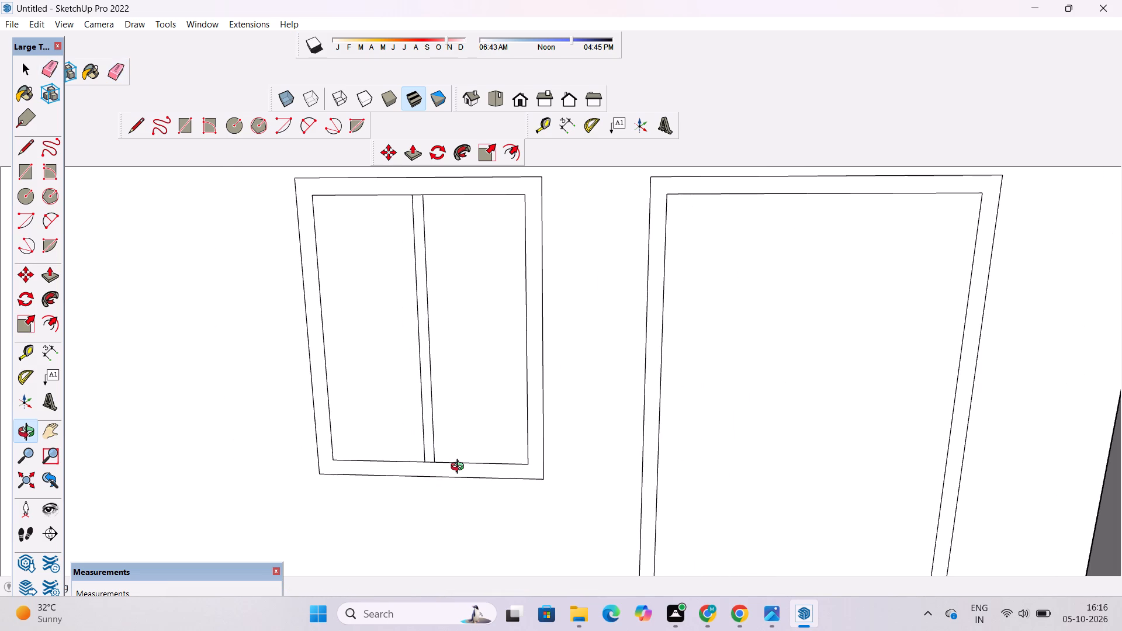
scroll(460, 468, "down", 3)
left_click_drag(460, 469, 492, 523, "shift")
left_click_drag(472, 532, 505, 473)
scroll(505, 465, "down", 5)
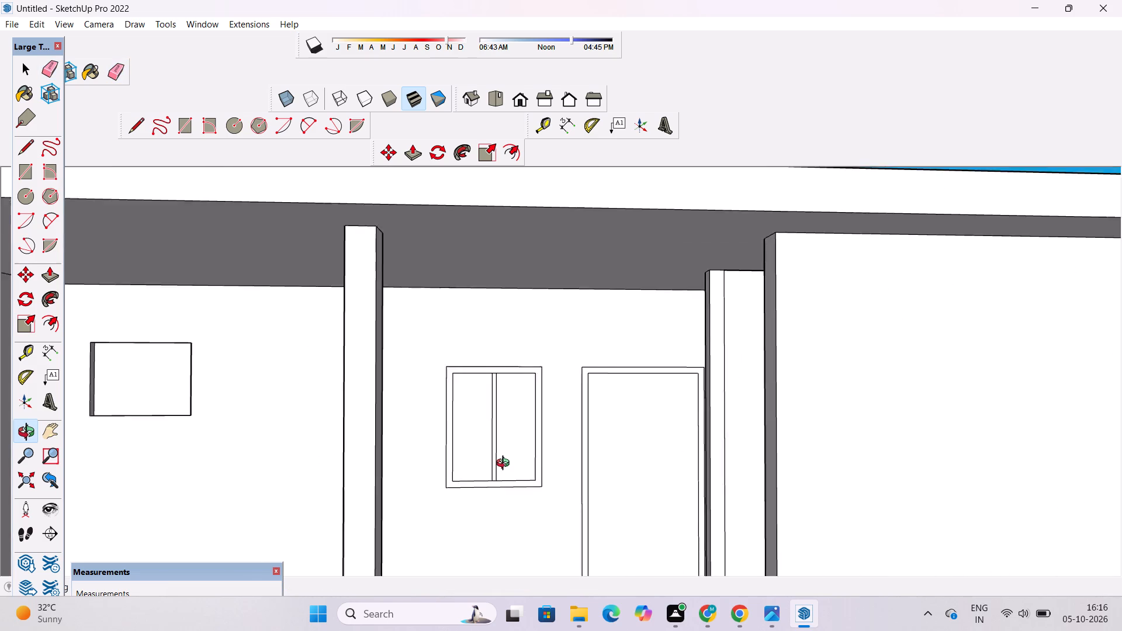
scroll(505, 464, "down", 7)
left_click_drag(504, 464, 507, 436, "shift")
left_click_drag(508, 434, 514, 471)
scroll(471, 461, "up", 3)
left_click_drag(451, 463, 487, 449, "shift")
scroll(487, 448, "up", 4)
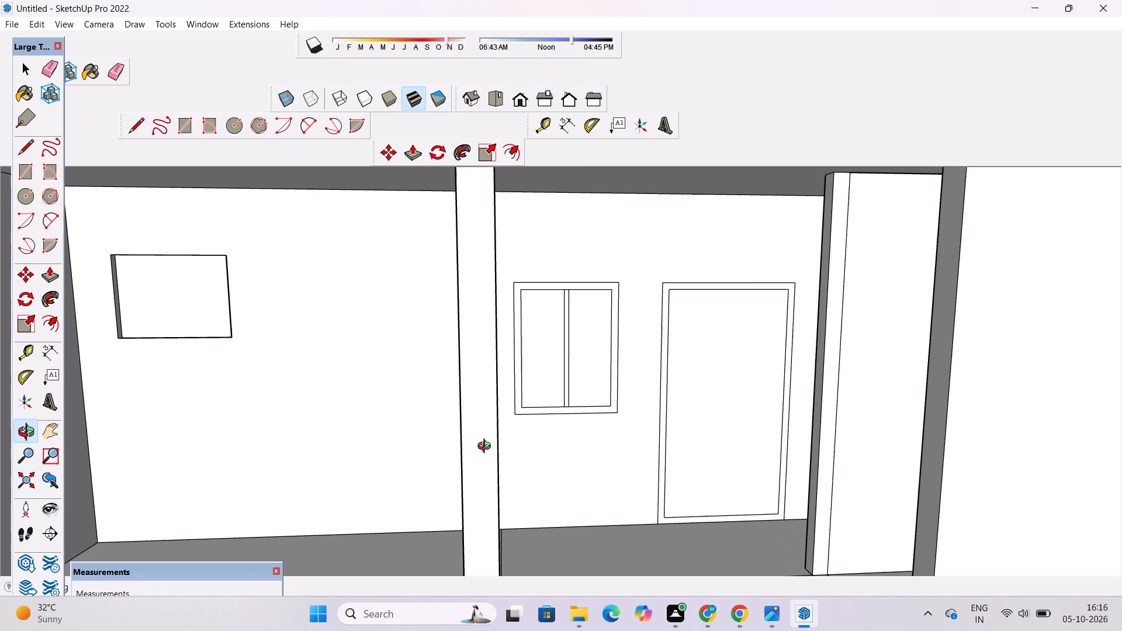
scroll(487, 448, "down", 4)
scroll(487, 448, "up", 2)
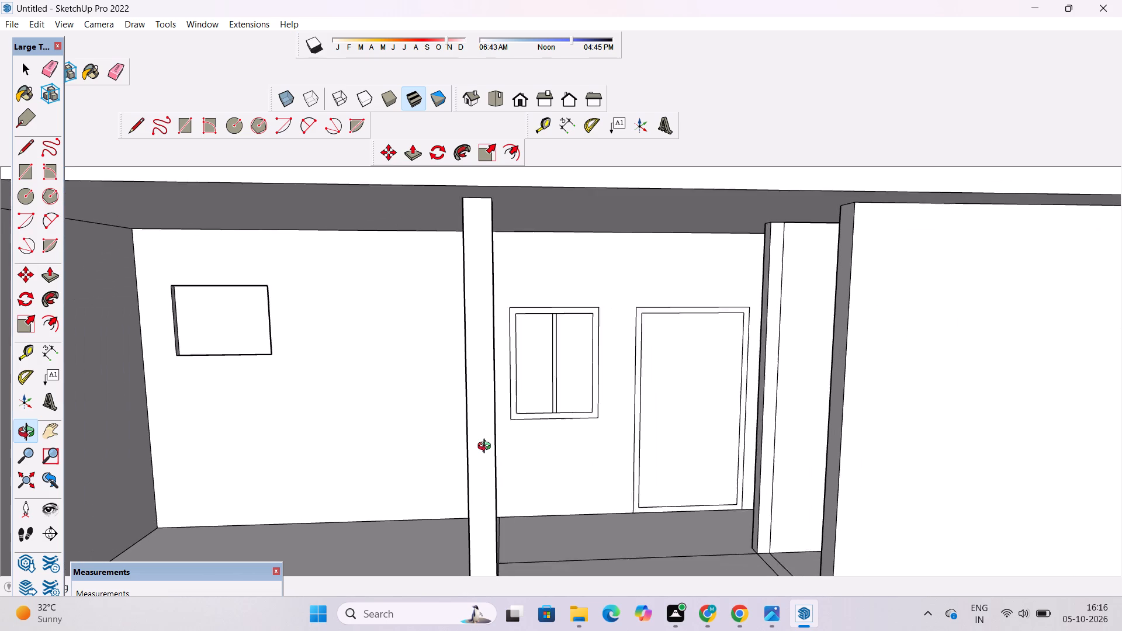
scroll(487, 448, "up", 1)
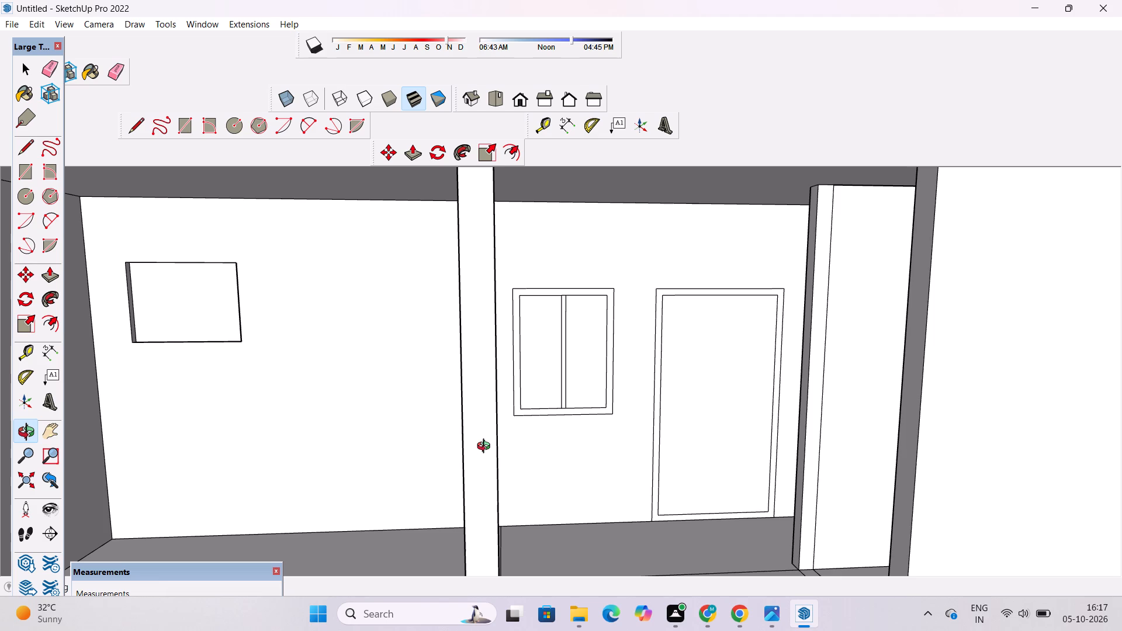
scroll(667, 375, "down", 5)
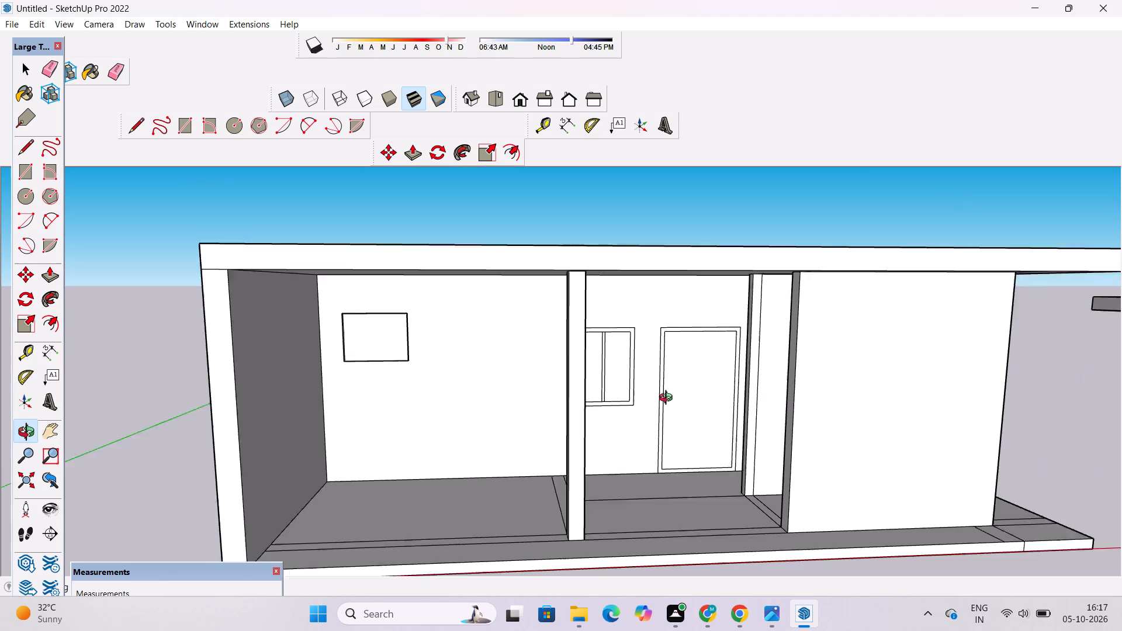
scroll(669, 399, "down", 1)
left_click_drag(699, 449, 636, 415)
scroll(536, 408, "up", 3)
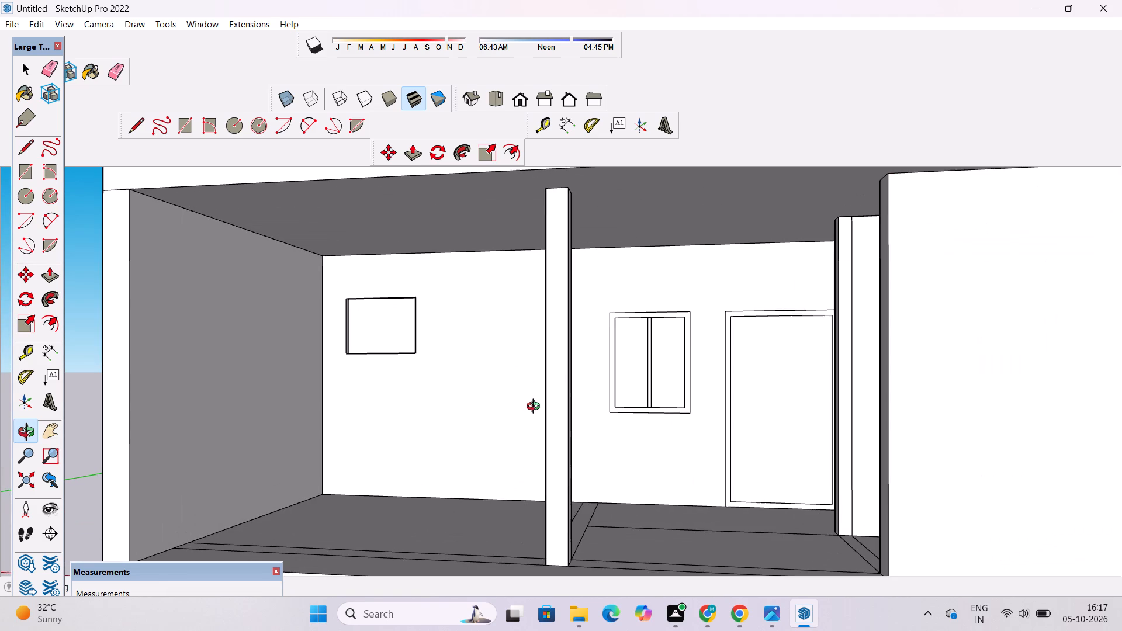
scroll(528, 404, "down", 2)
left_click_drag(508, 410, 535, 422)
scroll(574, 419, "up", 2)
left_click_drag(638, 443, 592, 411, "shift")
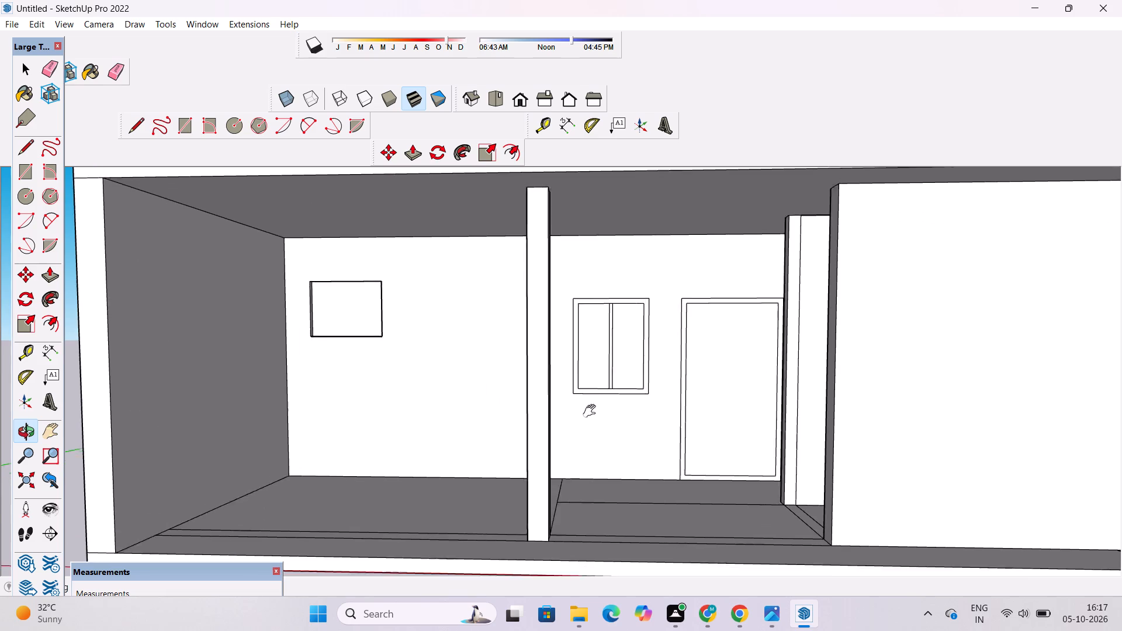
left_click_drag(592, 411, 567, 398, "shift")
scroll(551, 402, "down", 4)
Erase the line crossing the floor in front of the door, between the column and the side wall.
left_click_drag(486, 415, 530, 554)
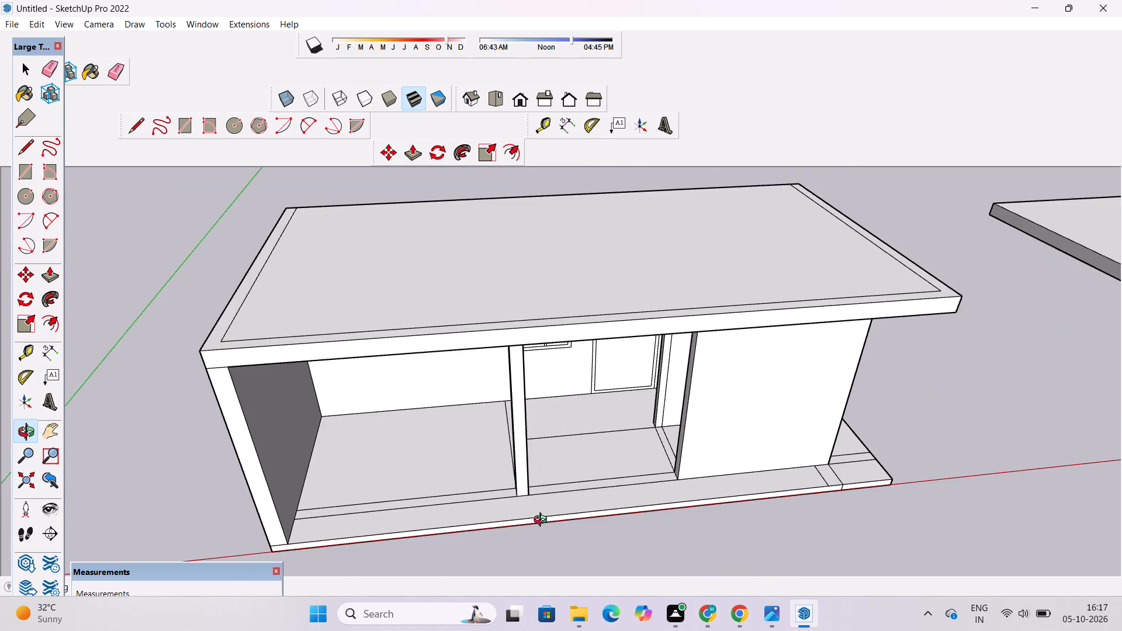
left_click_drag(548, 509, 569, 433, "shift")
left_click_drag(570, 432, 537, 487)
scroll(580, 404, "up", 3)
left_click_drag(579, 404, 555, 436, "shift")
scroll(552, 439, "up", 4)
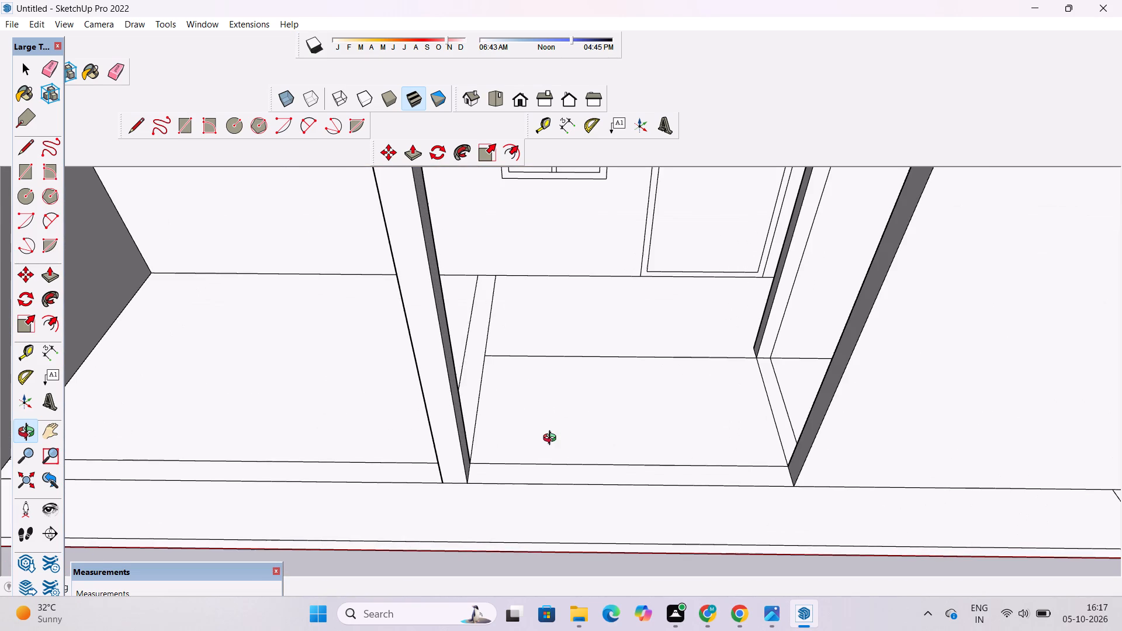
key("e")
left_click_drag(581, 338, 585, 363)
key("o")
Examine the building's open front, floor slab and roof from several viewpoints.
scroll(574, 375, "down", 6)
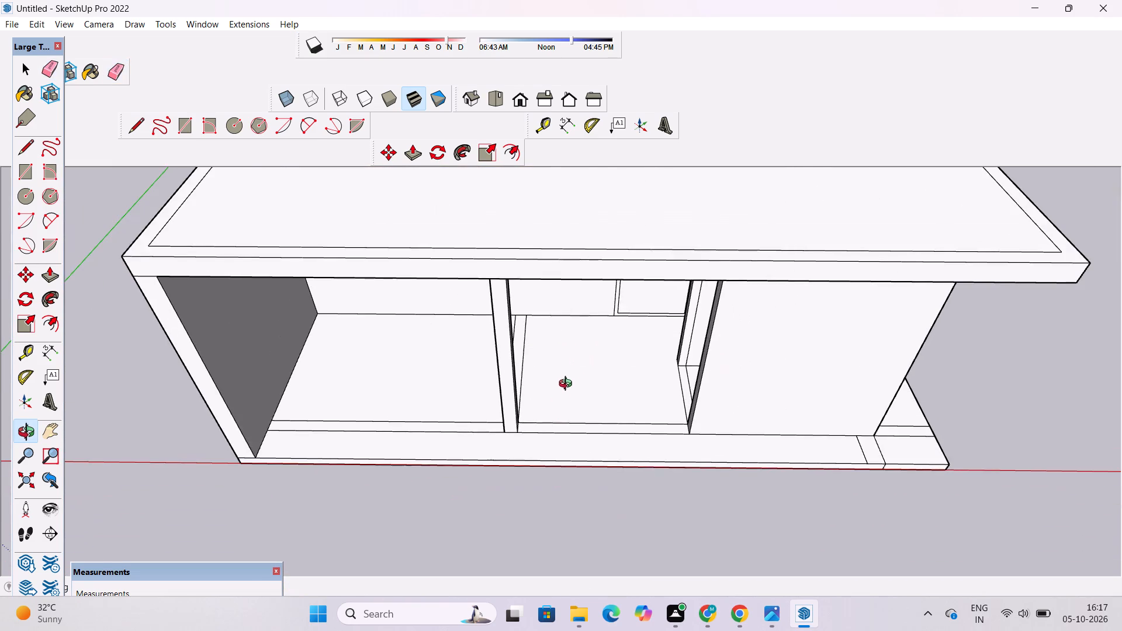
left_click_drag(501, 435, 555, 374)
scroll(543, 380, "up", 3)
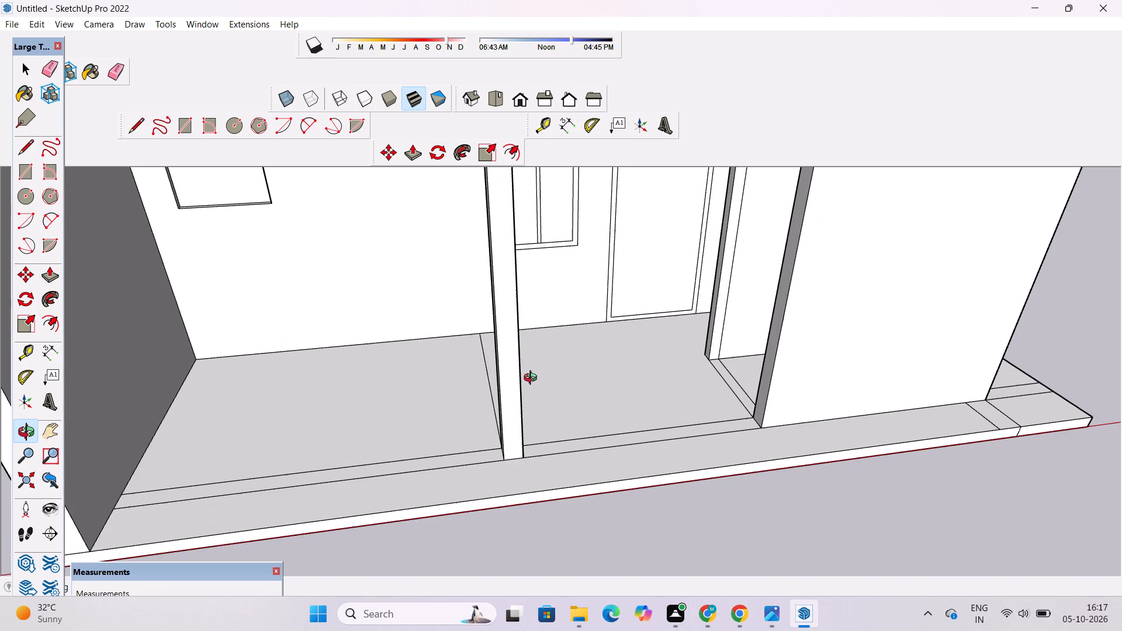
scroll(541, 369, "down", 3)
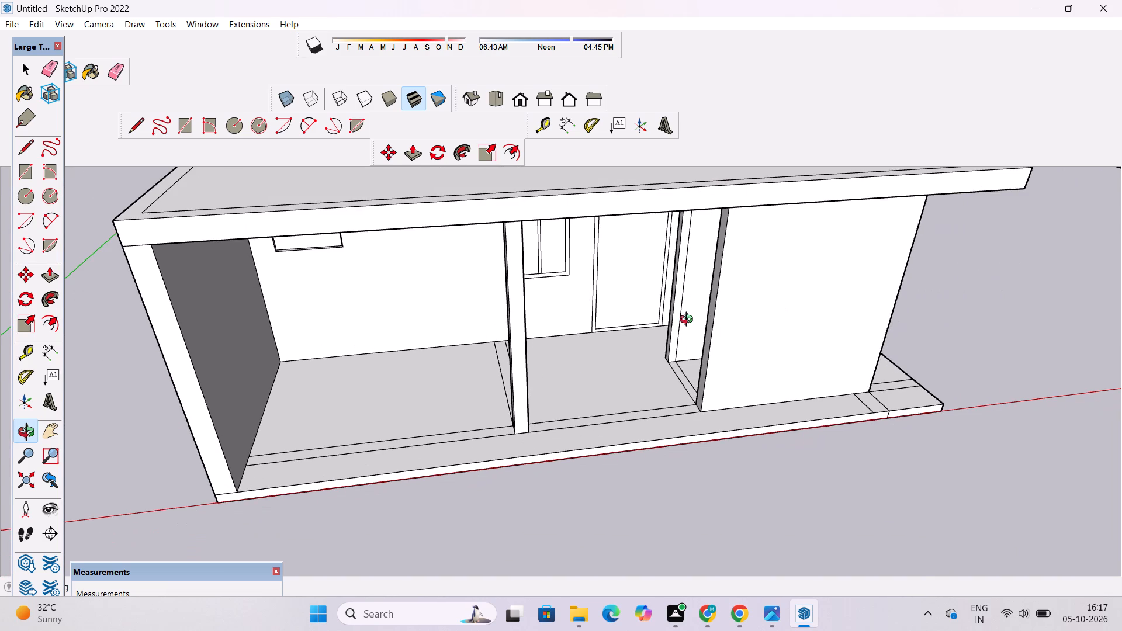
left_click_drag(688, 321, 540, 339)
scroll(538, 339, "down", 4)
left_click_drag(535, 341, 678, 380)
left_click_drag(683, 377, 576, 398, "shift")
left_click_drag(577, 397, 527, 253)
scroll(614, 216, "up", 3)
left_click_drag(624, 240, 631, 326)
left_click_drag(631, 327, 708, 310, "shift")
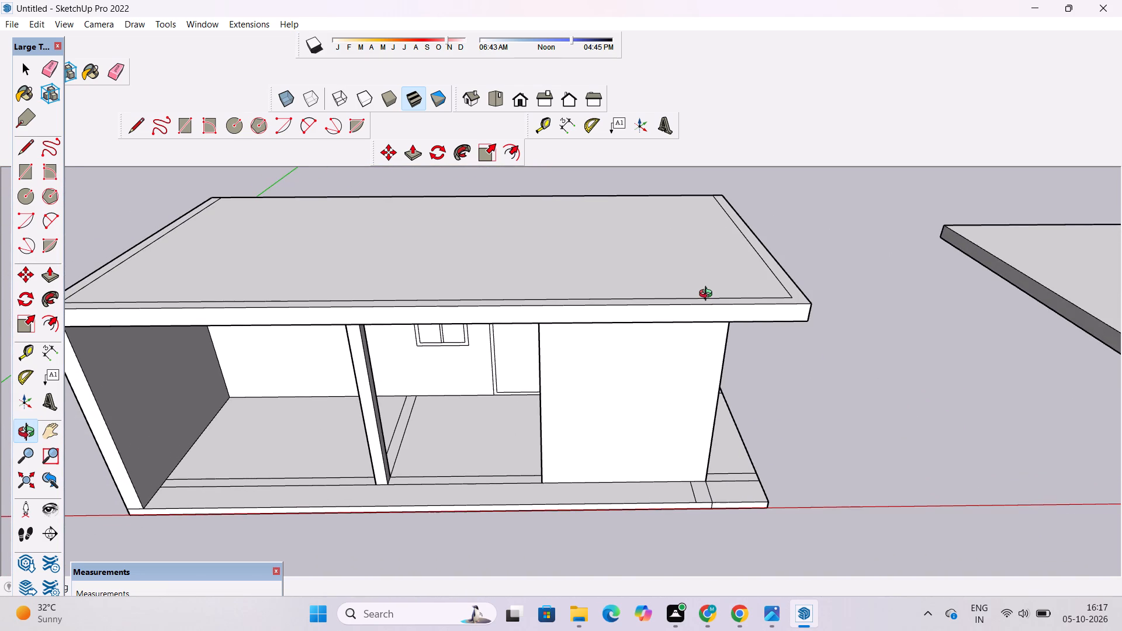
left_click_drag(707, 297, 687, 322)
left_click(687, 322)
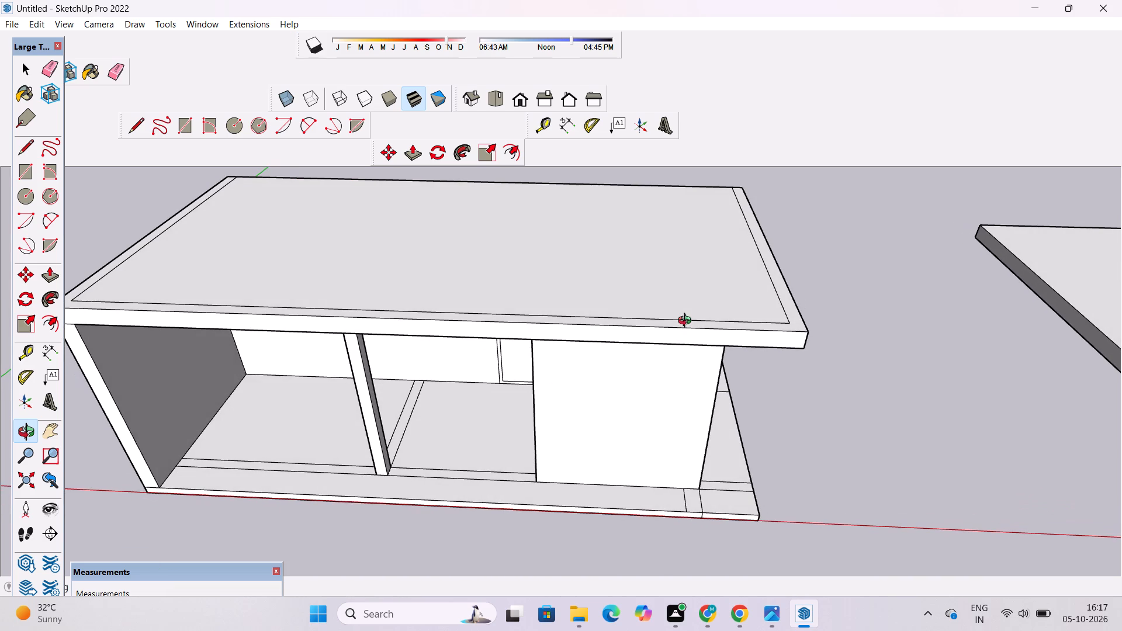
Draw a vertical line up the roof's front fascia from where the soffit line of the solid front wall's outer corner meets it.
left_click_drag(688, 377, 670, 227)
left_click_drag(670, 227, 660, 302, "shift")
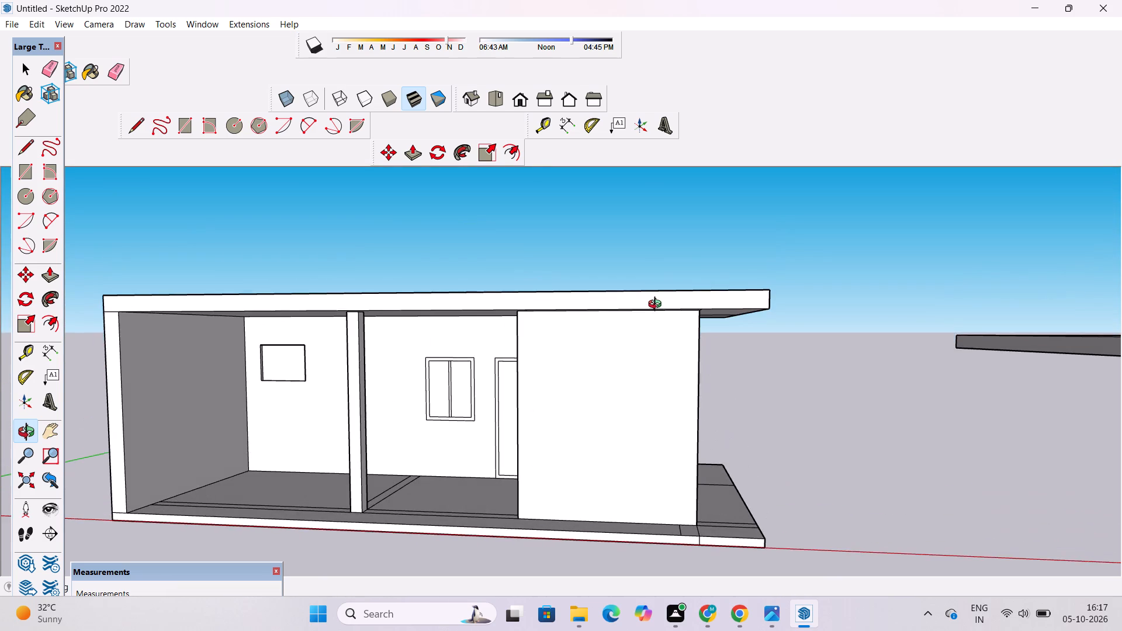
scroll(657, 306, "up", 2)
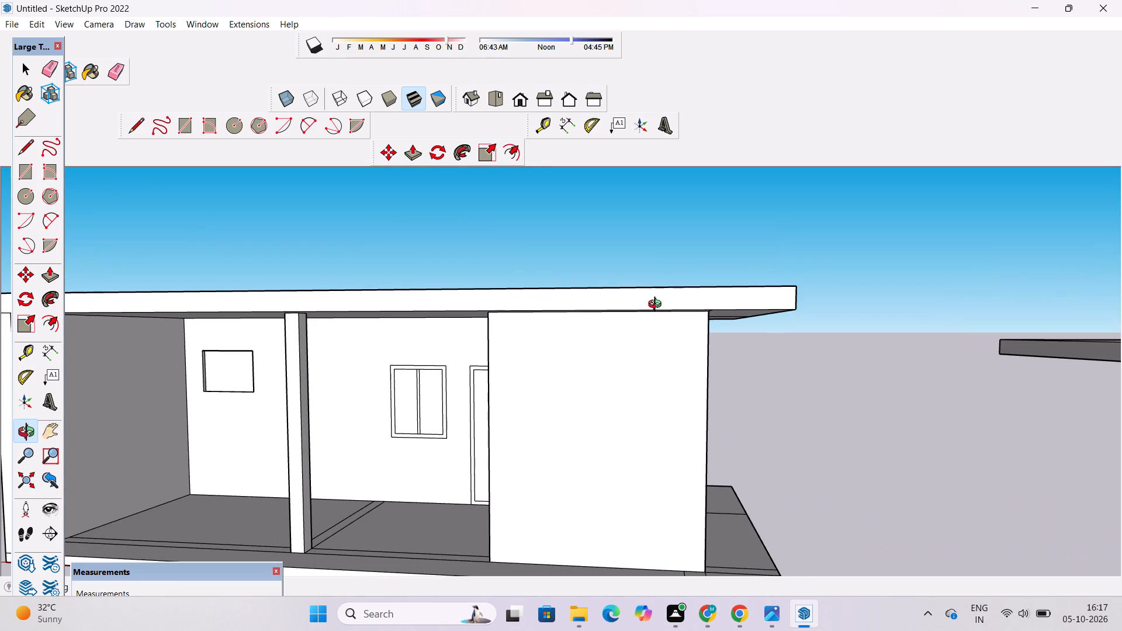
left_click_drag(669, 301, 673, 330)
scroll(670, 328, "up", 3)
left_click_drag(664, 348, 624, 206)
left_click_drag(626, 234, 644, 380, "shift")
scroll(660, 341, "up", 1)
left_click_drag(664, 332, 688, 415)
key("l")
scroll(700, 396, "up", 2)
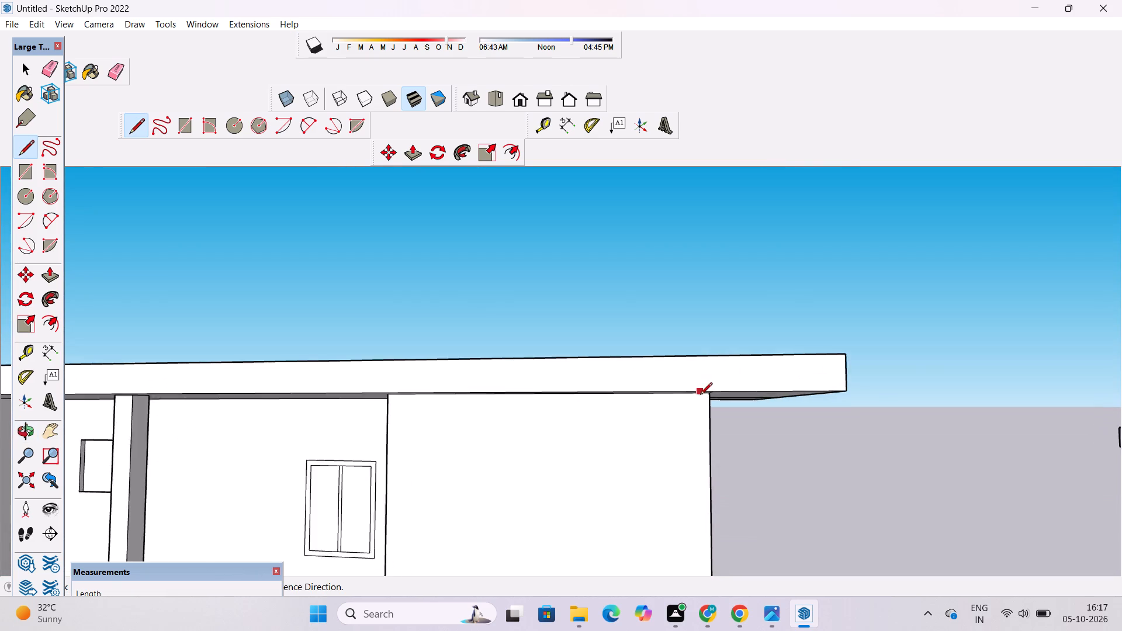
scroll(700, 396, "up", 13)
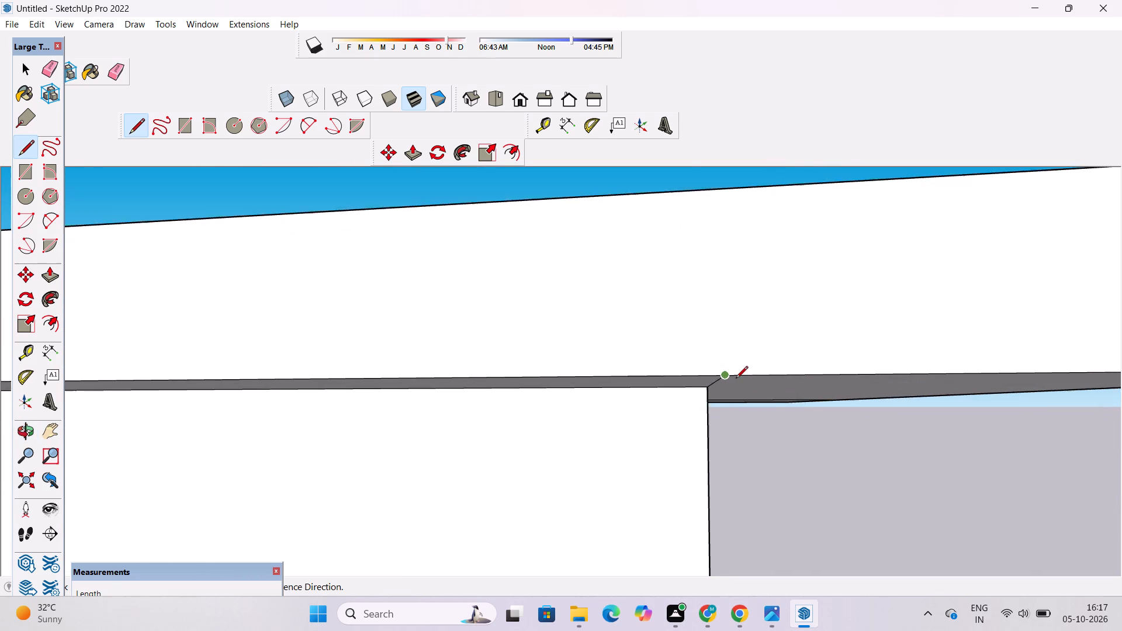
scroll(736, 379, "up", 4)
left_click(719, 373)
scroll(719, 373, "down", 9)
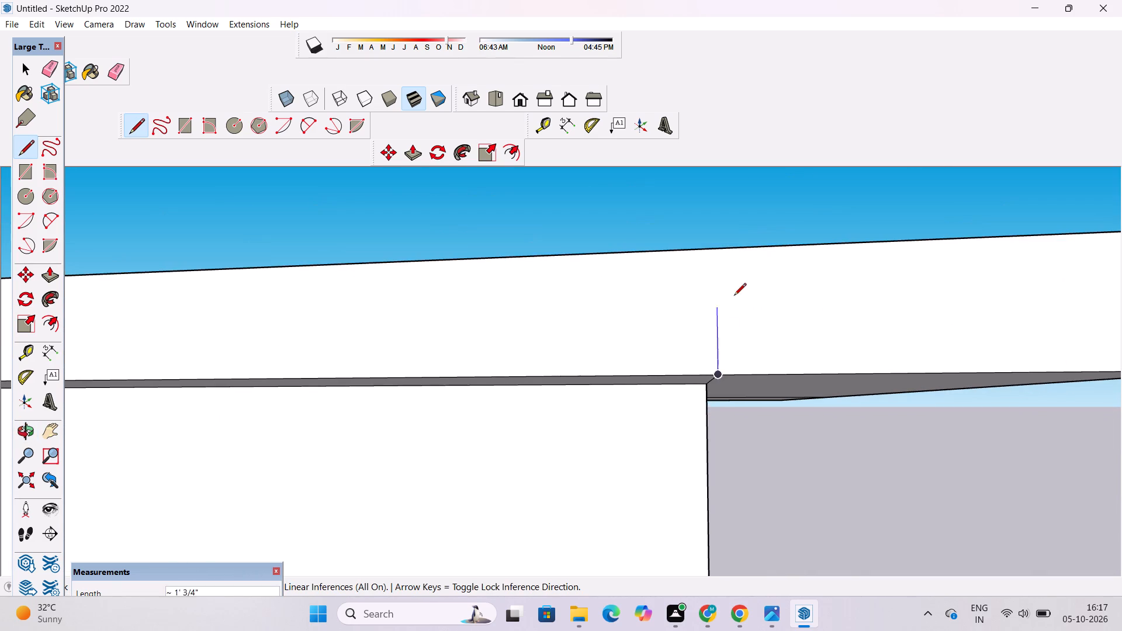
left_click(718, 250)
Draw a 4' line under the roof from the solid front wall's inner corner to the front edge, continuing 2' up the fascia.
scroll(806, 292, "down", 6)
scroll(722, 301, "down", 3)
scroll(323, 335, "up", 7)
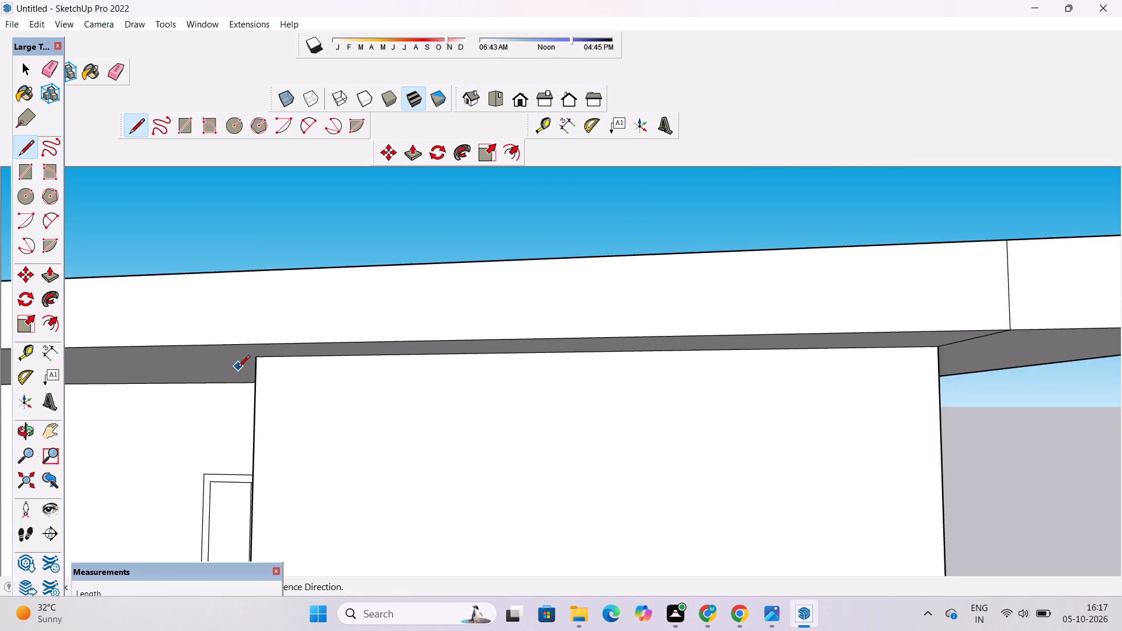
scroll(238, 368, "up", 6)
left_click(317, 314)
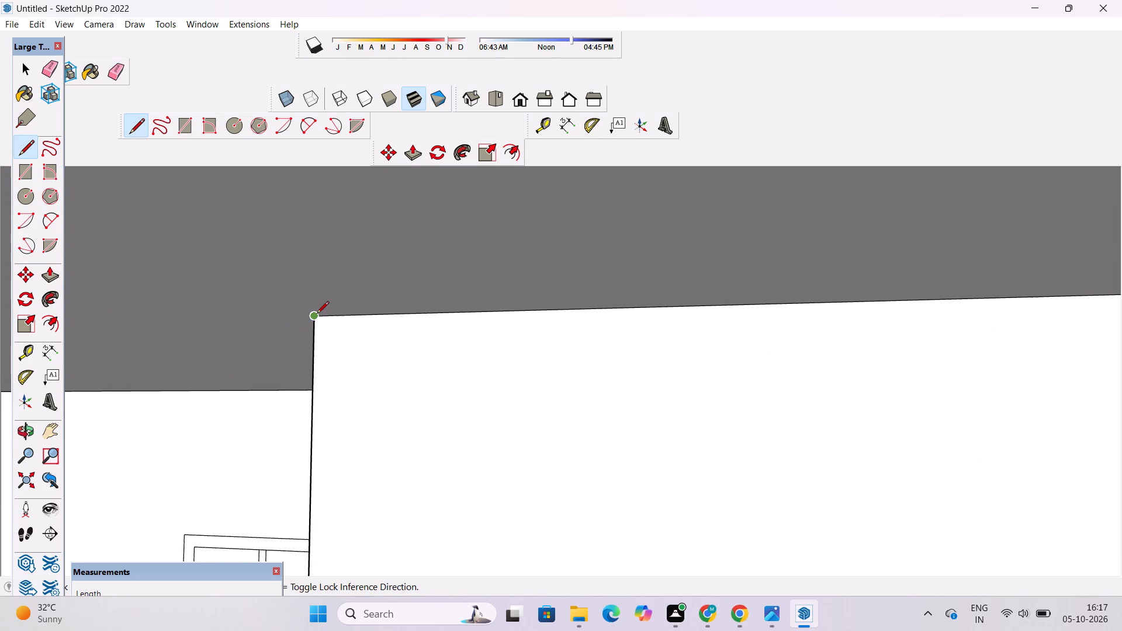
scroll(317, 314, "down", 11)
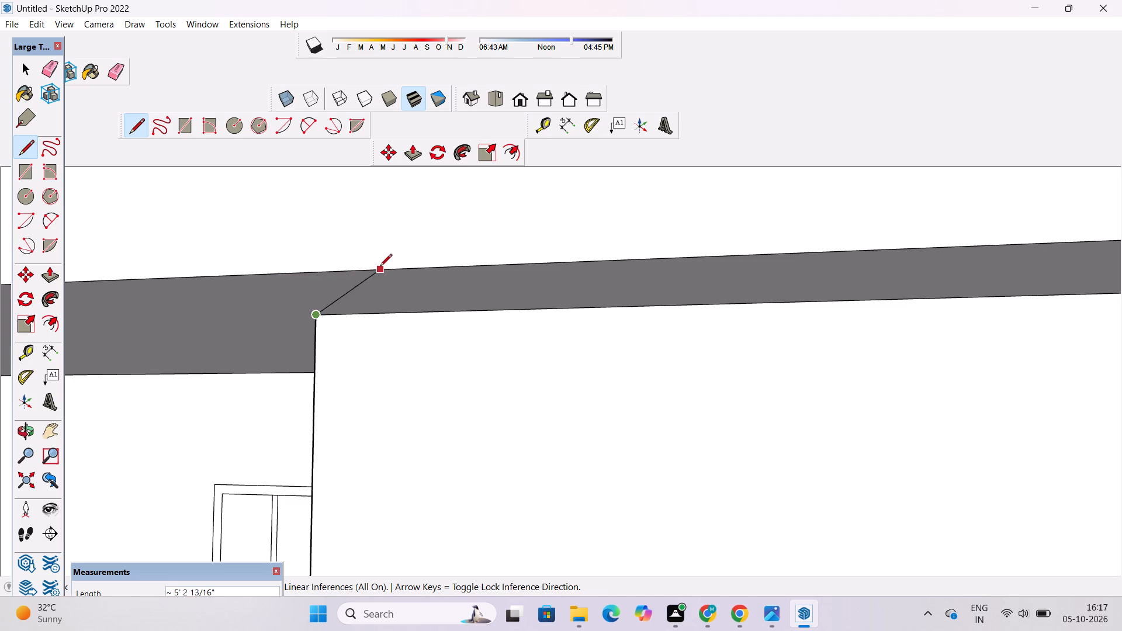
left_click(167, 276)
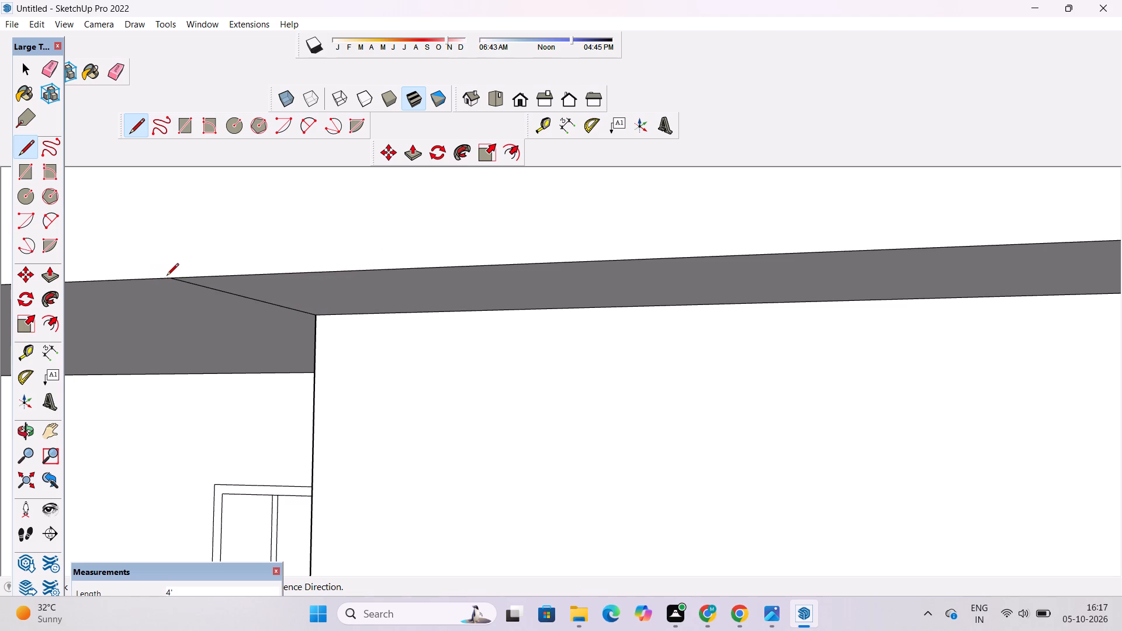
scroll(167, 276, "down", 6)
left_click(167, 278)
left_click(169, 199)
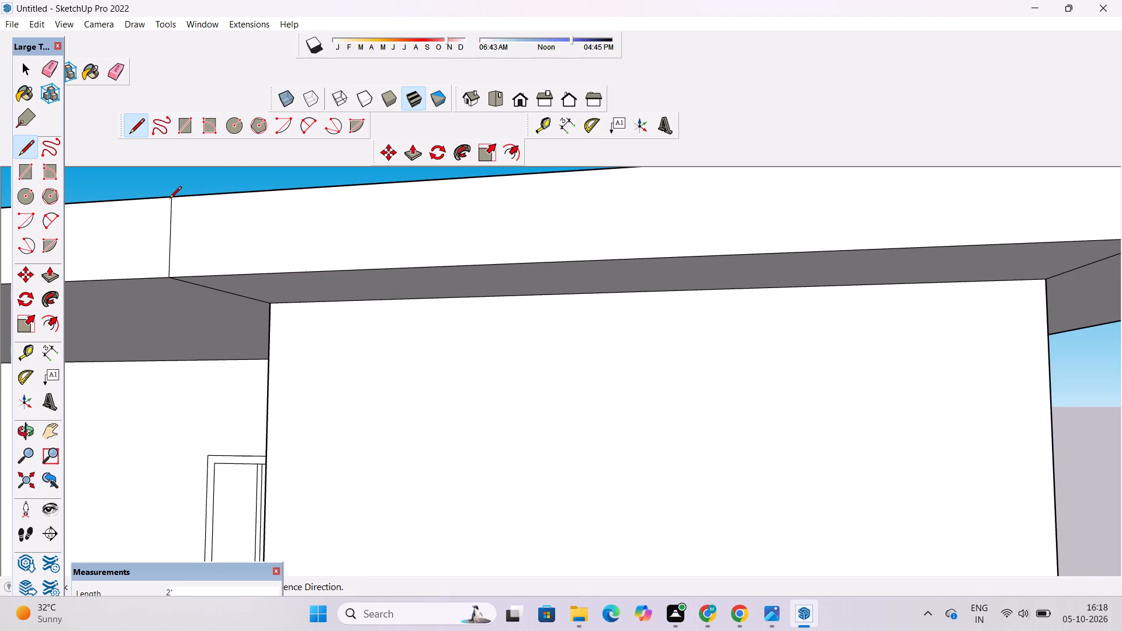
Examine the marked fascia section, the roof overhang and the building's open front from several angles.
key("space")
key("o")
scroll(225, 222, "down", 7)
scroll(256, 239, "up", 1)
scroll(260, 242, "down", 4)
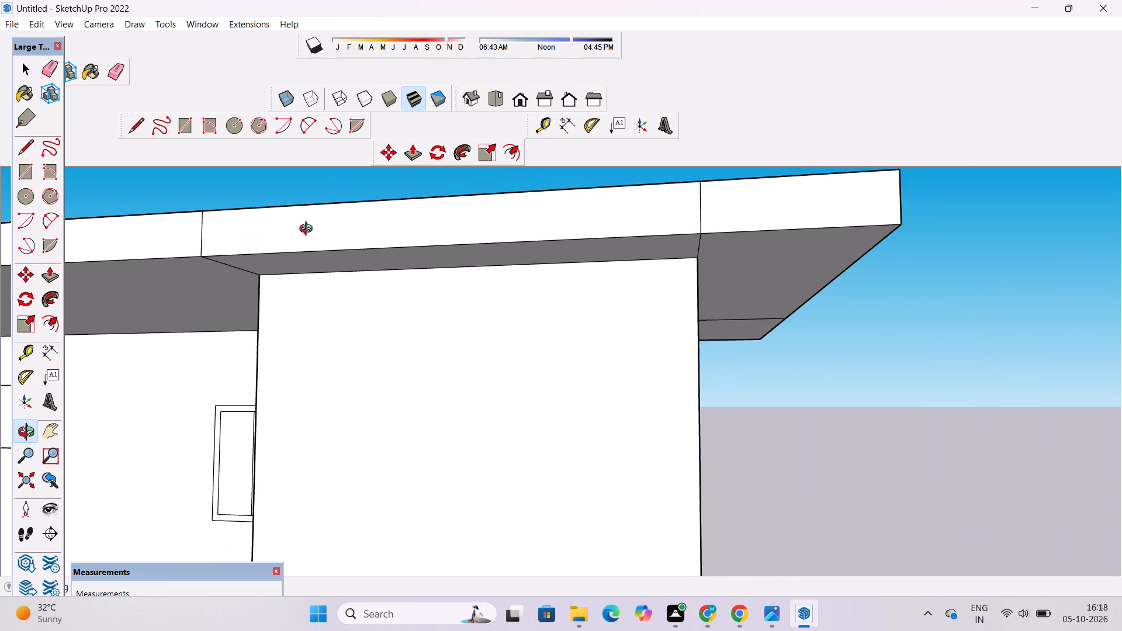
scroll(309, 230, "down", 8)
left_click_drag(492, 228, 530, 383)
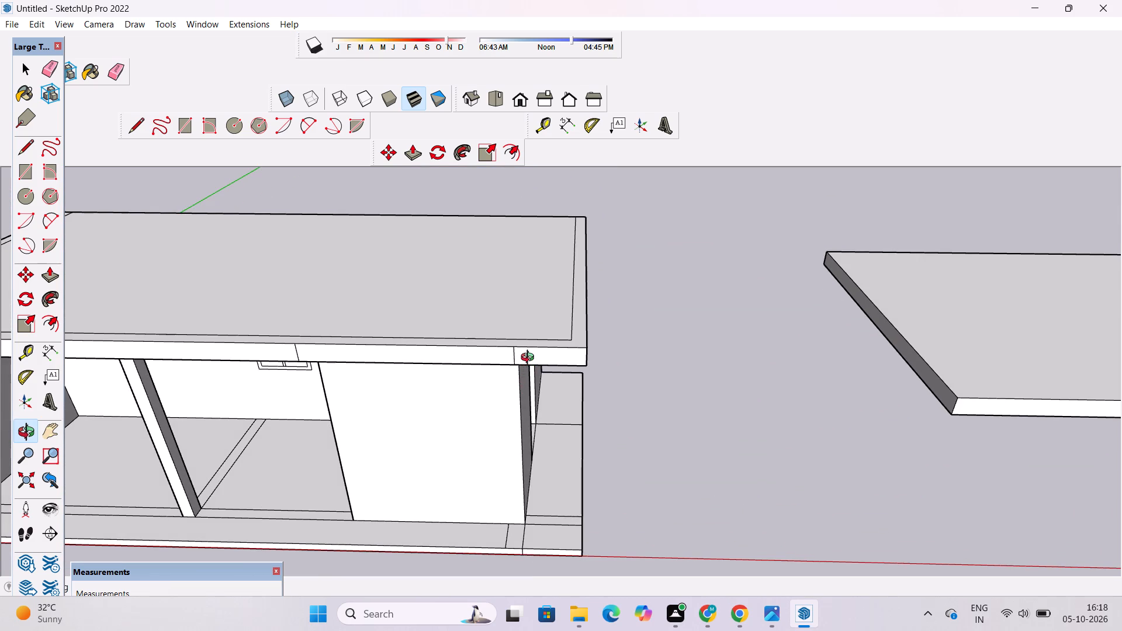
scroll(530, 358, "down", 3)
left_click_drag(470, 376, 562, 379, "shift")
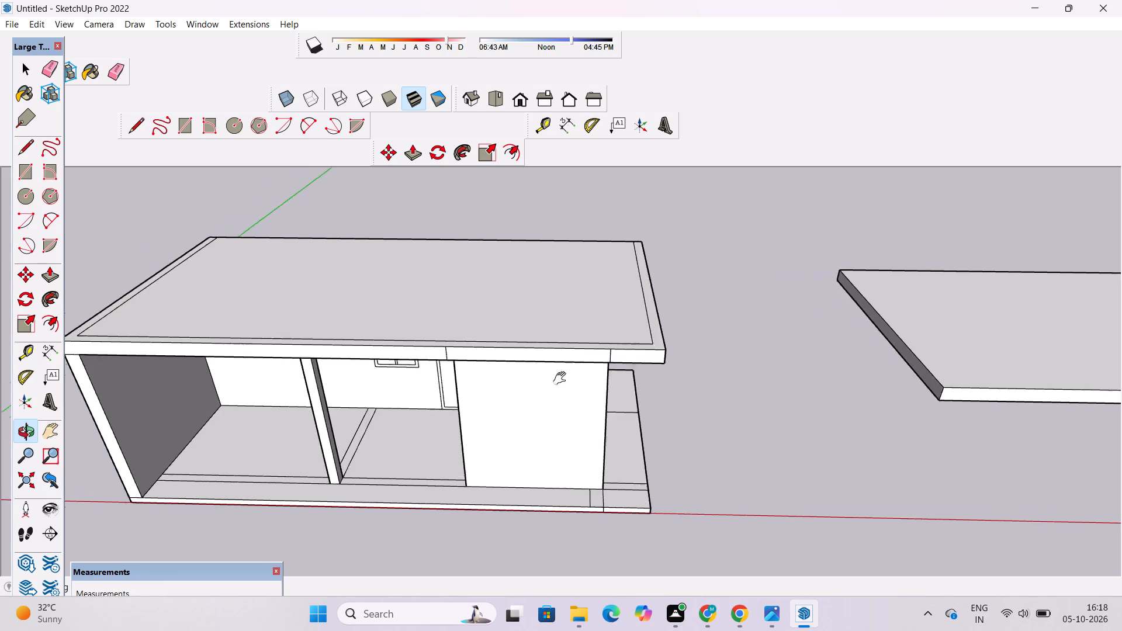
left_click_drag(562, 379, 567, 386, "shift")
left_click_drag(567, 397, 567, 295)
scroll(572, 327, "up", 4)
left_click_drag(732, 336, 681, 355)
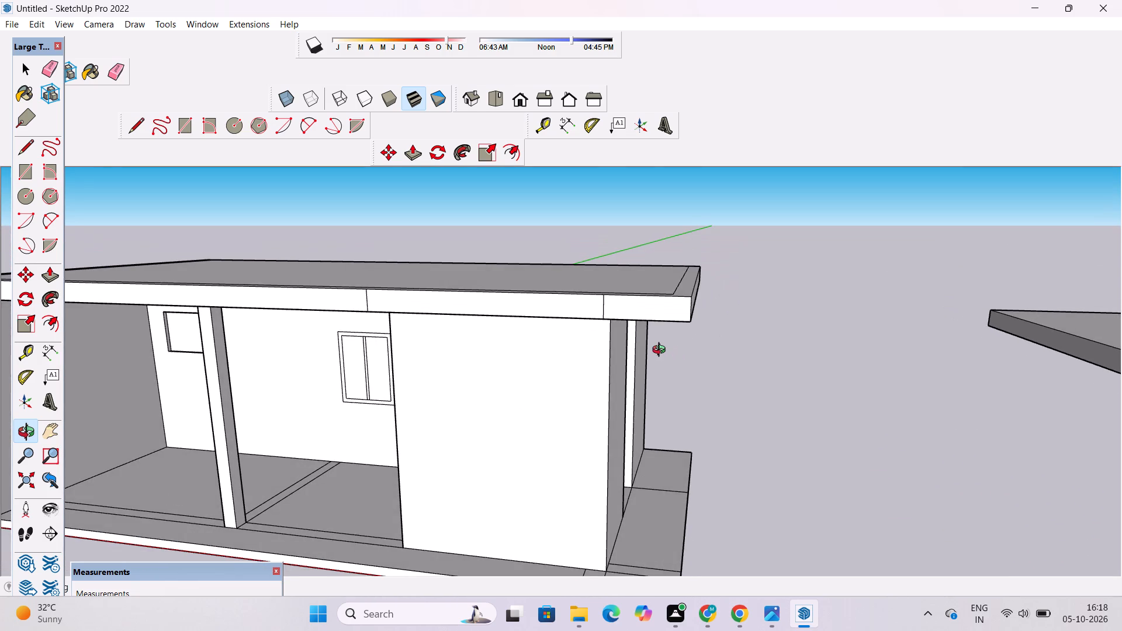
scroll(662, 351, "down", 3)
left_click_drag(692, 346, 655, 355)
left_click_drag(644, 354, 654, 370, "shift")
scroll(656, 367, "down", 4)
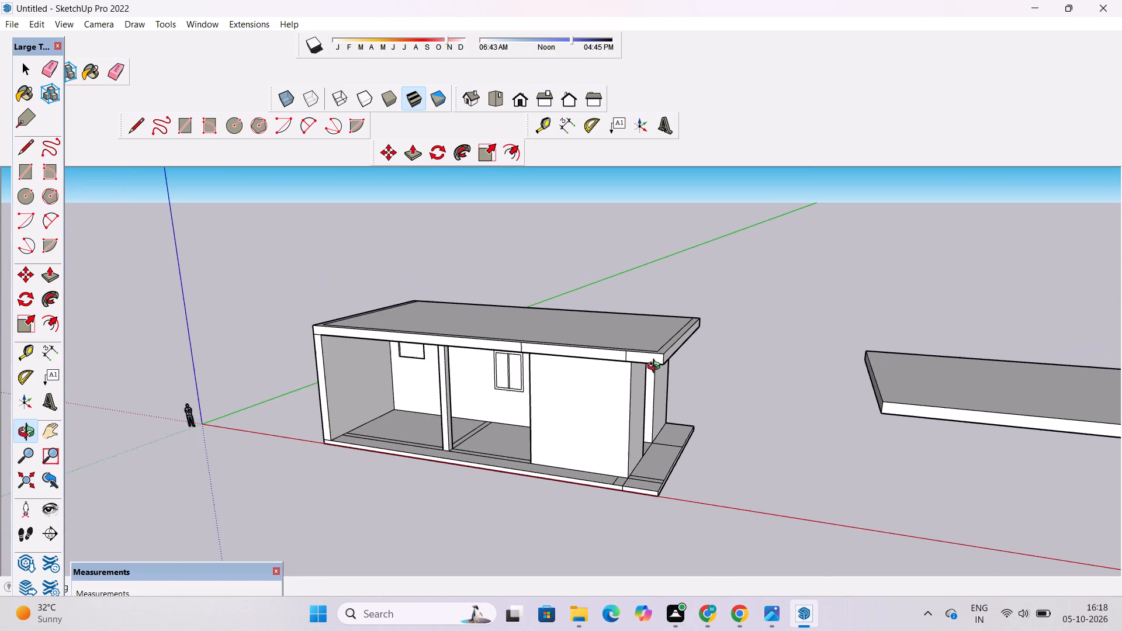
scroll(617, 360, "up", 2)
left_click_drag(583, 384, 605, 265)
scroll(600, 320, "up", 4)
left_click_drag(581, 296, 584, 296)
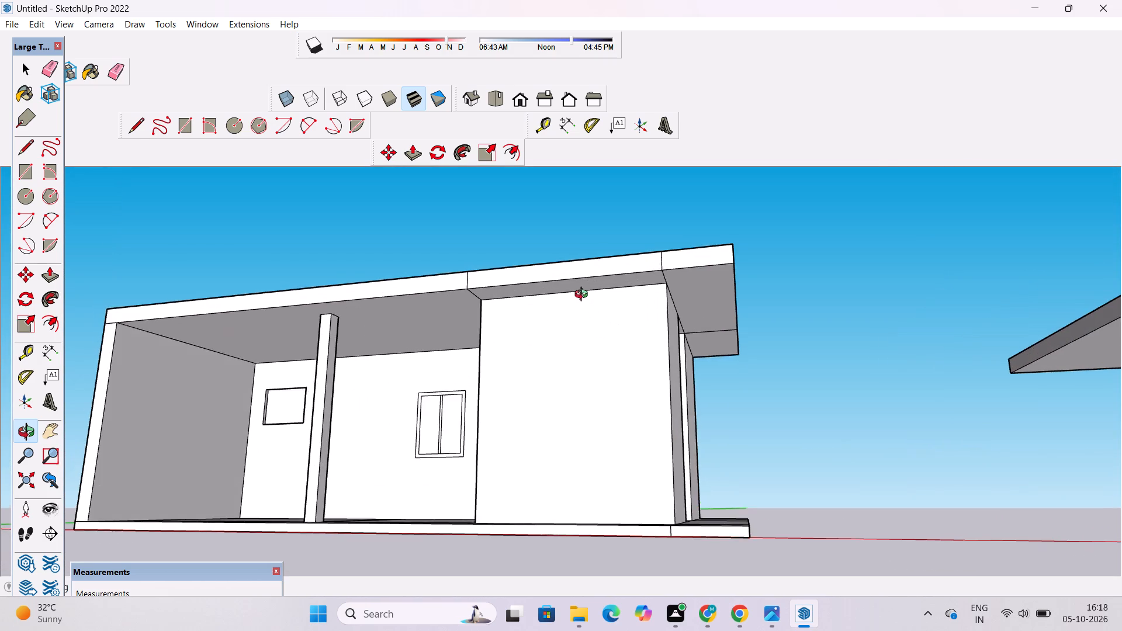
left_click_drag(584, 296, 590, 314)
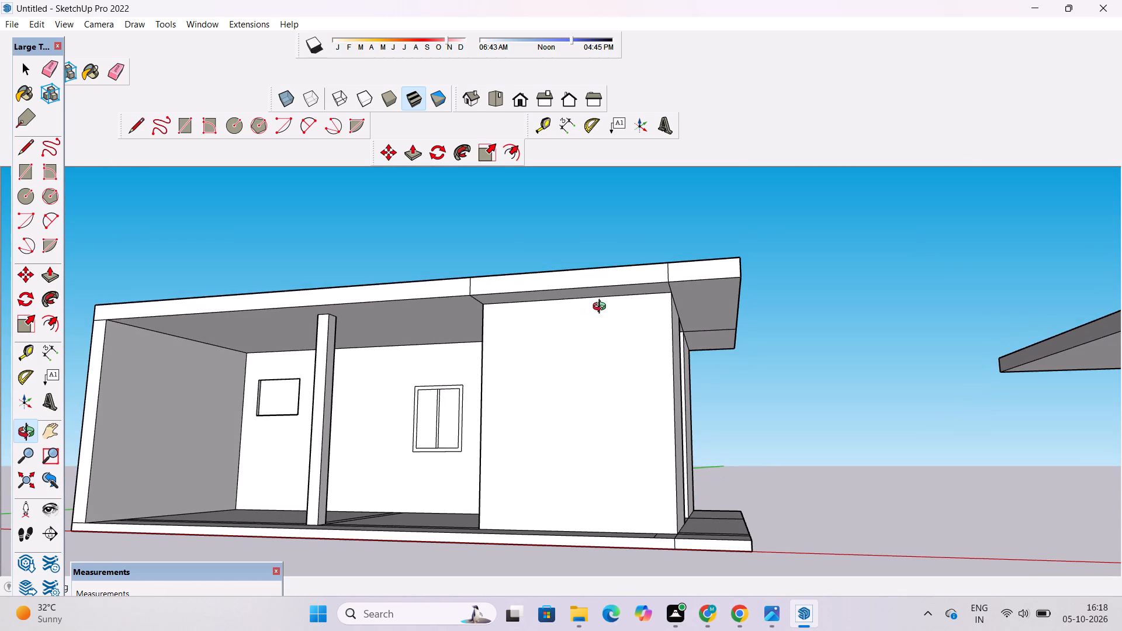
left_click_drag(605, 306, 607, 312, "shift")
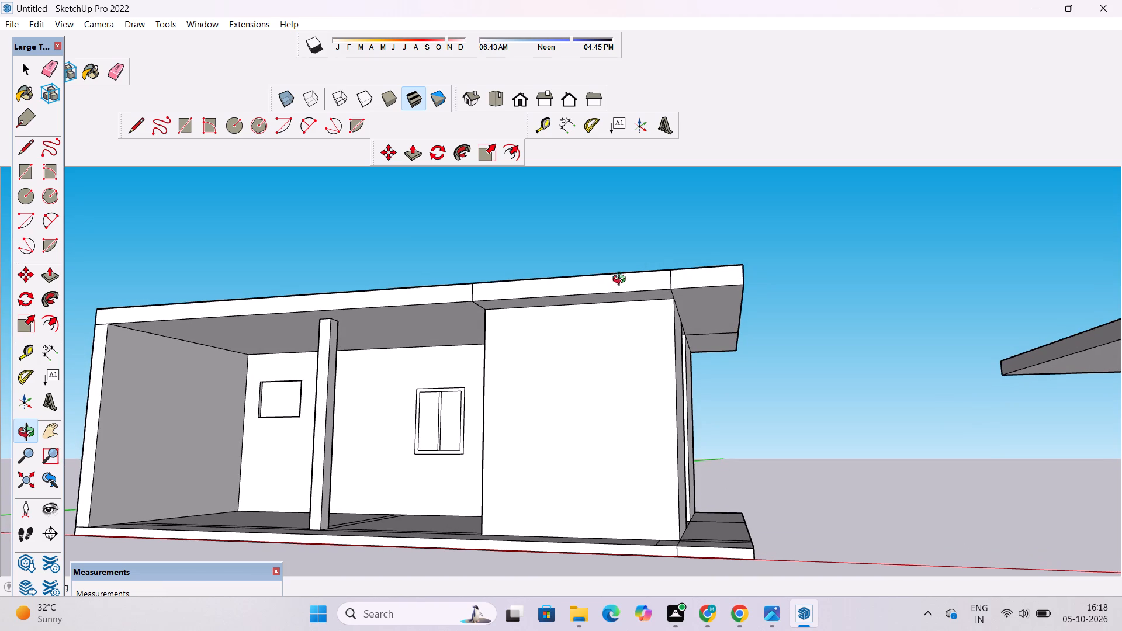
left_click_drag(607, 270, 608, 275, "shift")
left_click_drag(608, 275, 627, 356)
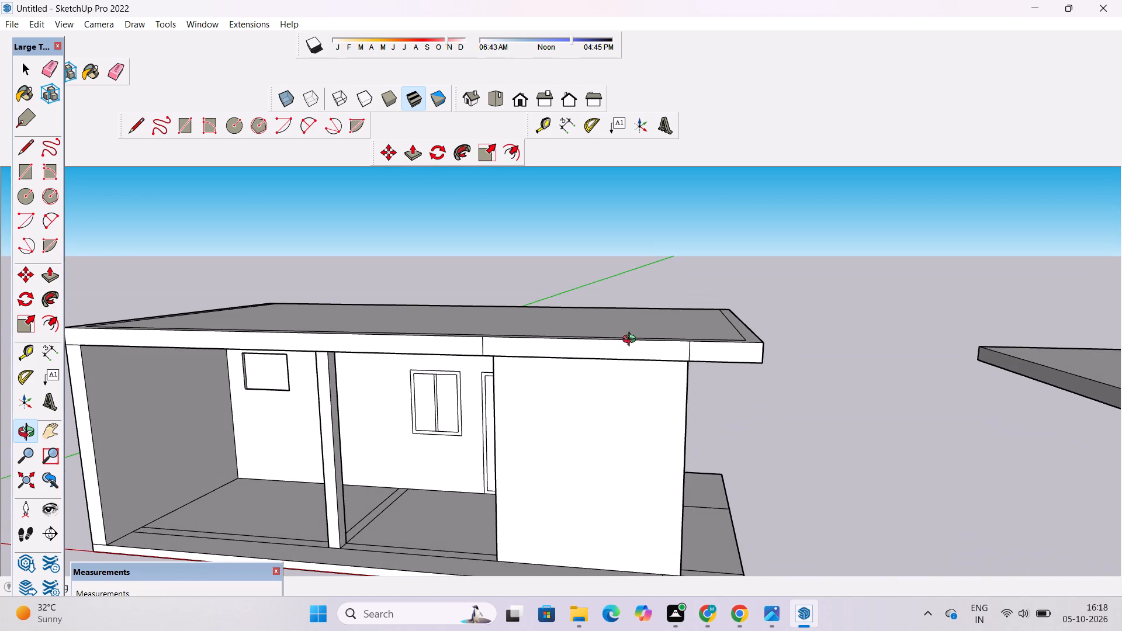
Push the fascia section between the two vertical lines back 1' 6" with Push/Pull.
scroll(635, 333, "up", 4)
left_click_drag(572, 332, 643, 357)
left_click_drag(662, 374, 555, 316)
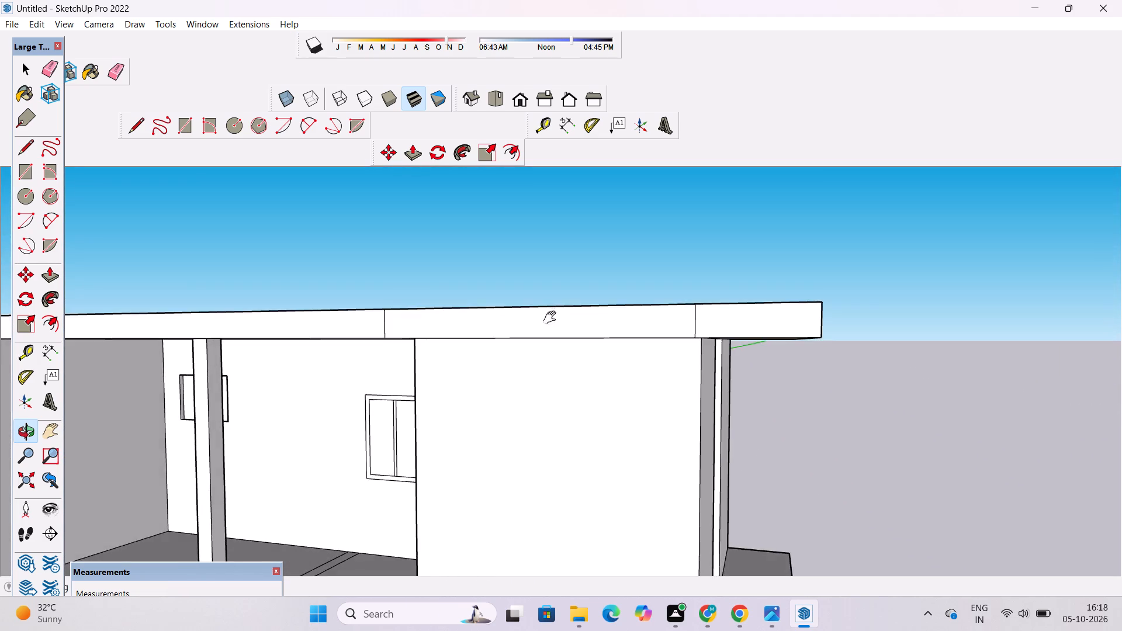
left_click_drag(552, 318, 504, 341, "shift")
left_click_drag(501, 345, 501, 358, "shift")
key("p")
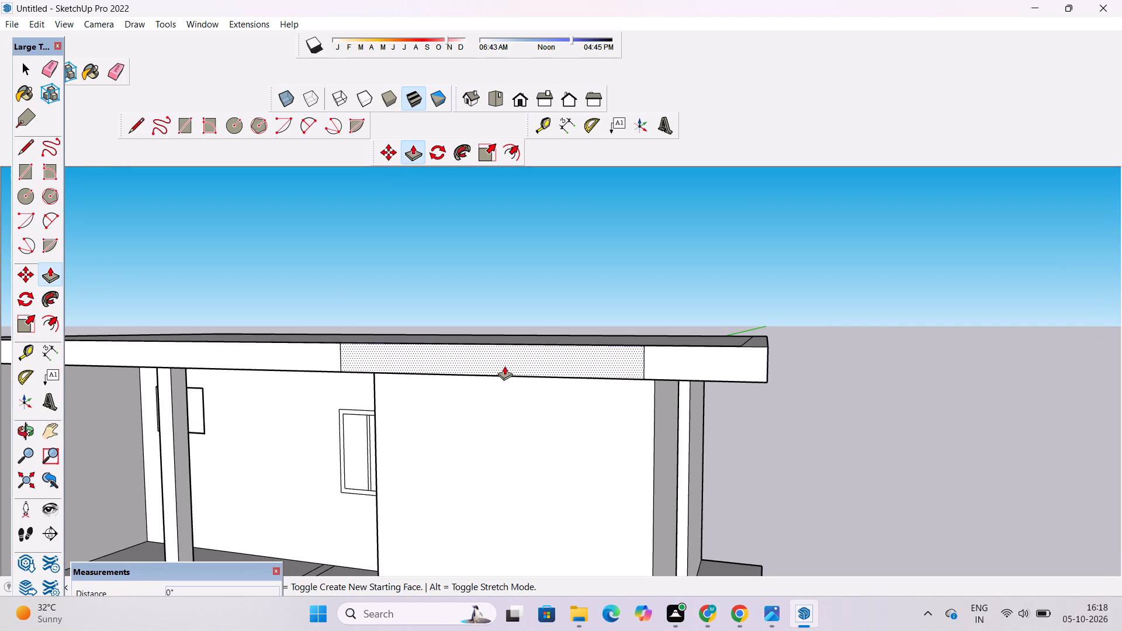
scroll(504, 366, "up", 3)
left_click(505, 366)
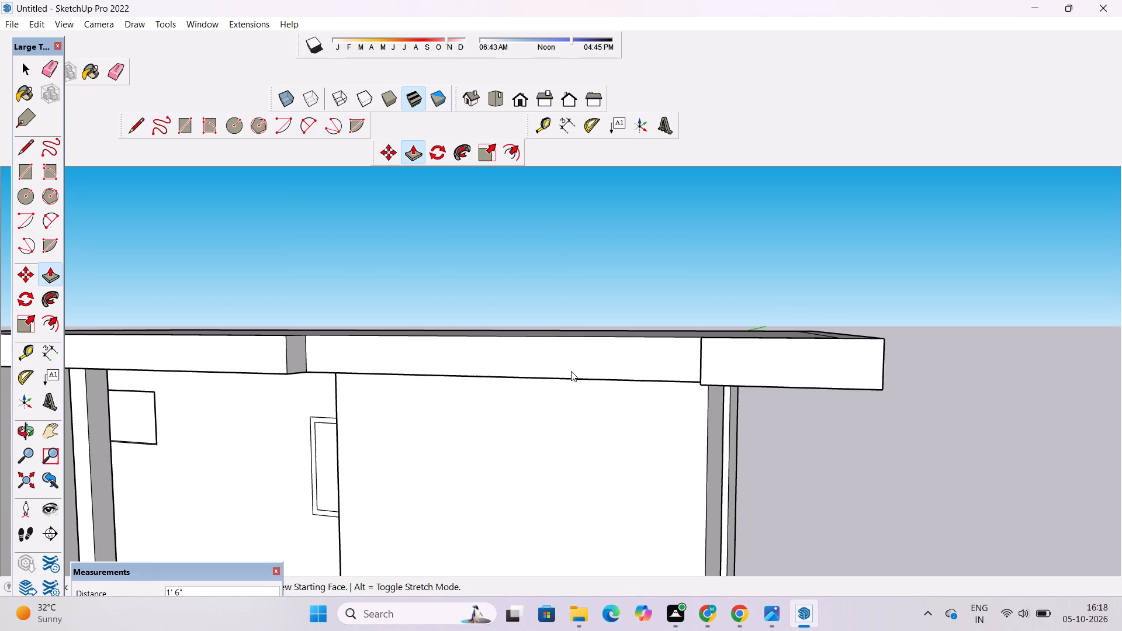
left_click(653, 411)
Examine the recessed fascia and the border lines on the roof's top surface from above.
key("o")
scroll(560, 359, "down", 4)
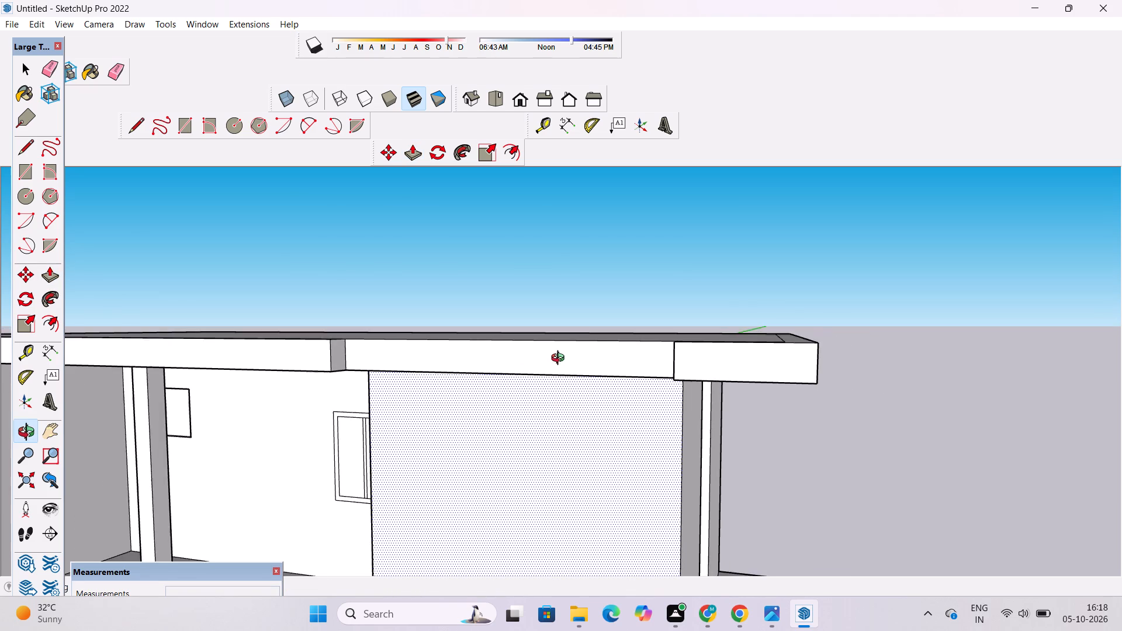
left_click_drag(548, 363, 592, 427)
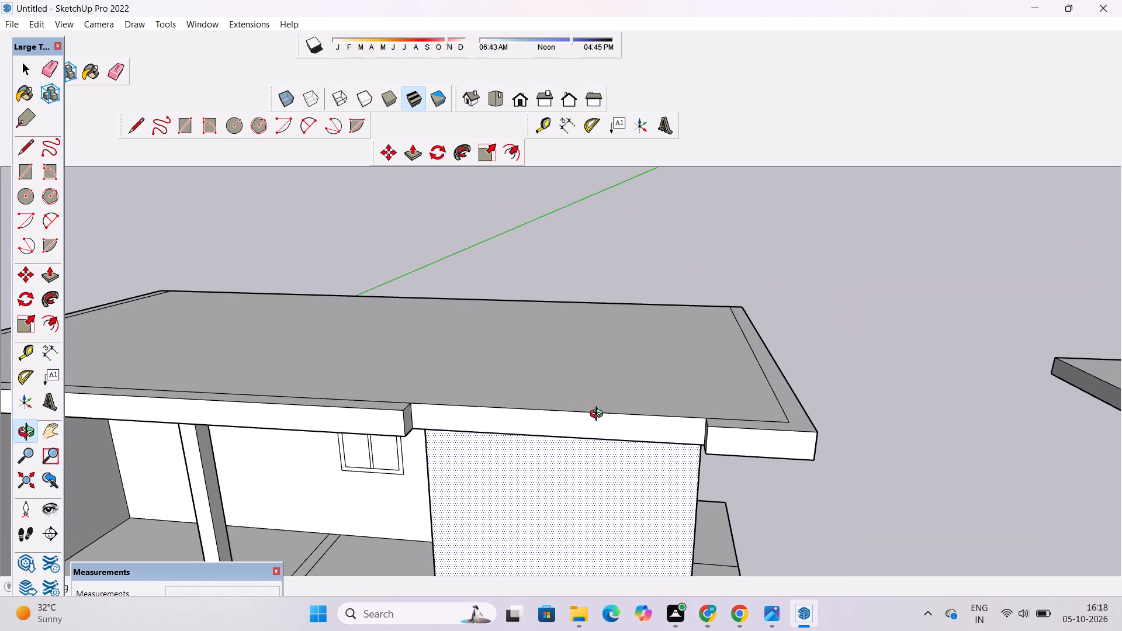
scroll(600, 414, "up", 2)
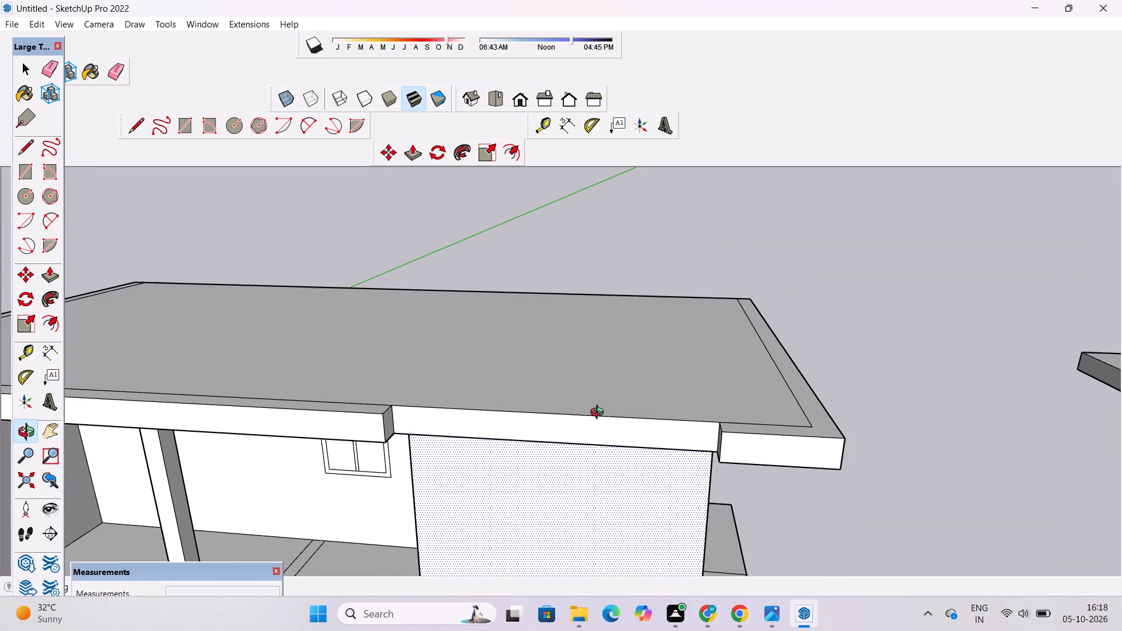
scroll(600, 414, "down", 2)
left_click_drag(639, 429, 646, 463)
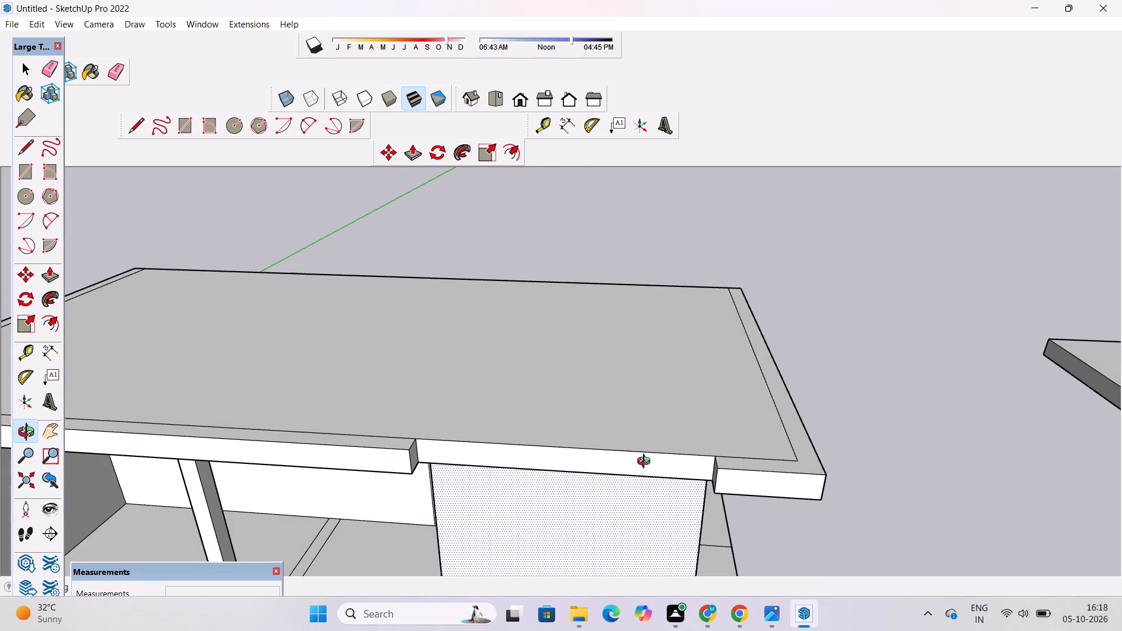
left_click_drag(646, 463, 659, 480)
scroll(660, 446, "down", 5)
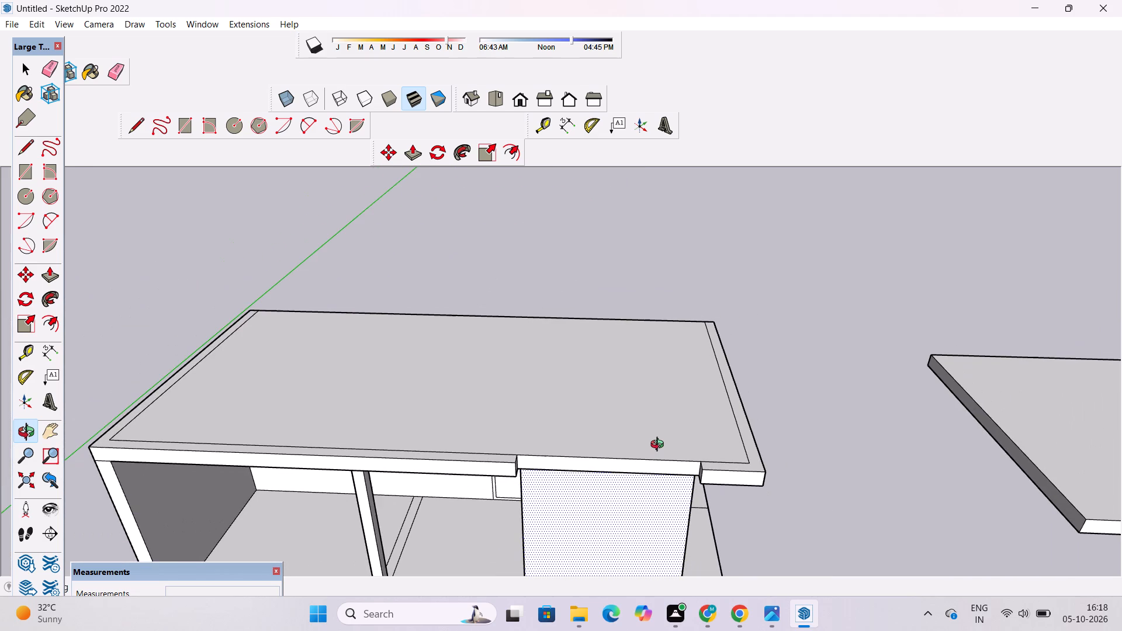
scroll(670, 266, "down", 4)
left_click_drag(597, 386, 677, 391, "shift")
left_click_drag(671, 397, 675, 468)
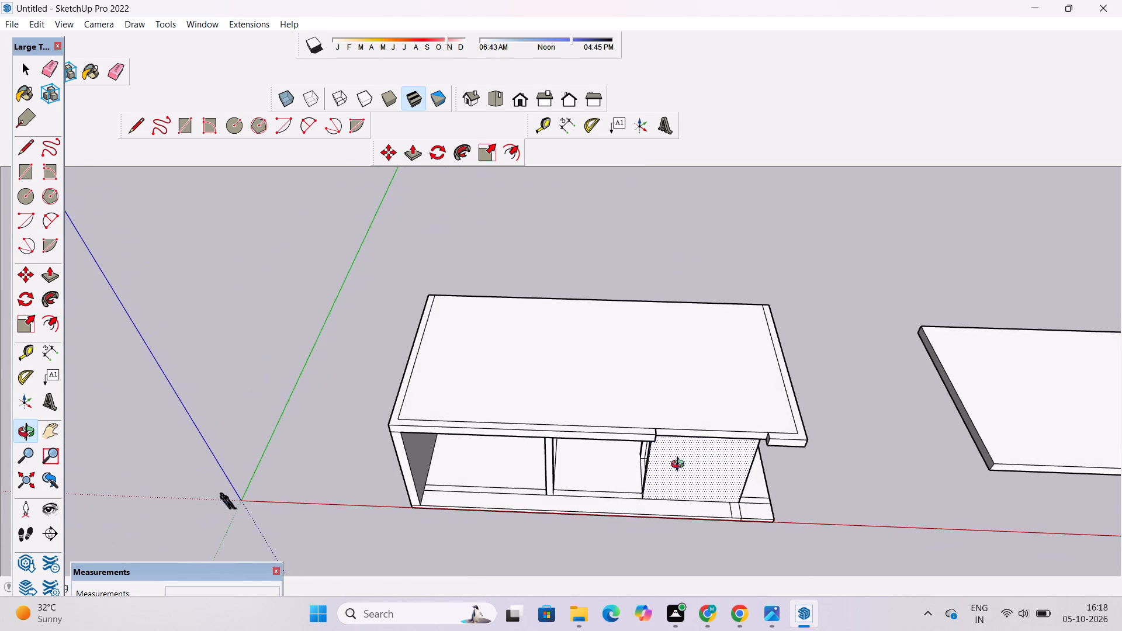
Place a guide on the roof's top surface 1.5' inside its rear edge.
scroll(571, 313, "up", 4)
left_click_drag(556, 324, 536, 369, "shift")
left_click(541, 380)
left_click_drag(545, 382, 539, 317, "shift")
left_click_drag(498, 331, 602, 332)
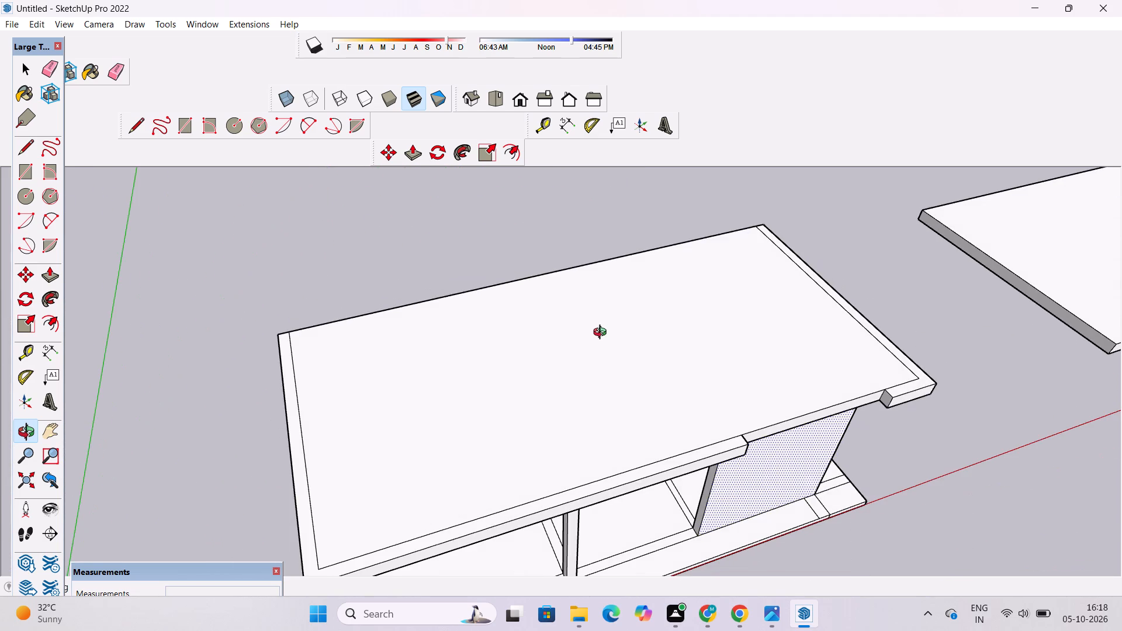
left_click_drag(602, 334, 572, 329, "shift")
key("t")
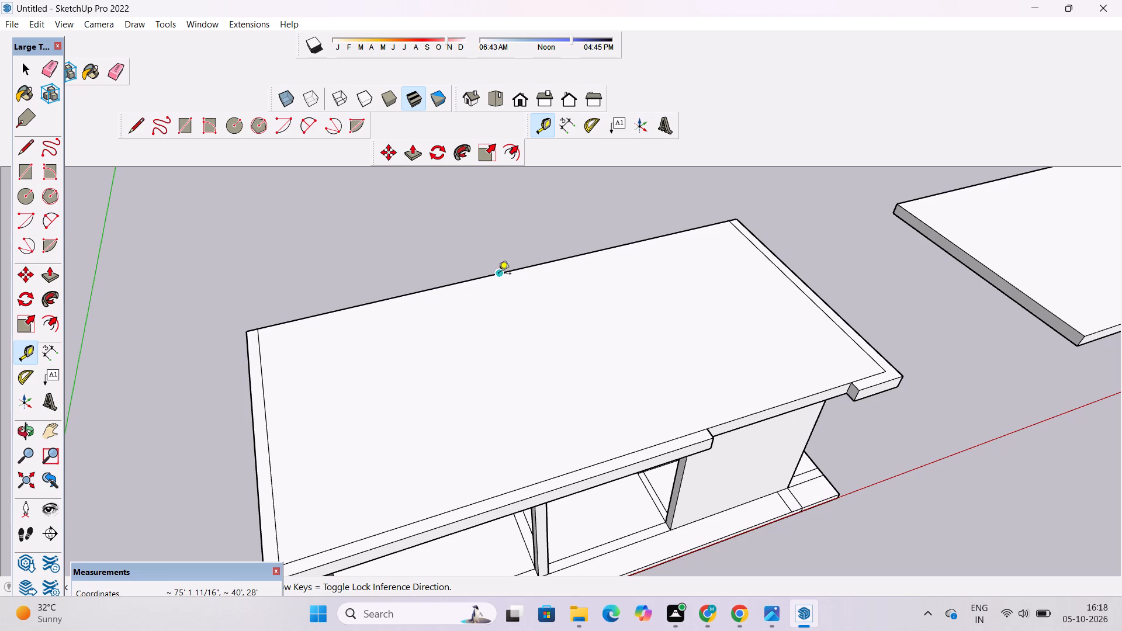
left_click(499, 274)
type("1.5'")
key("Return")
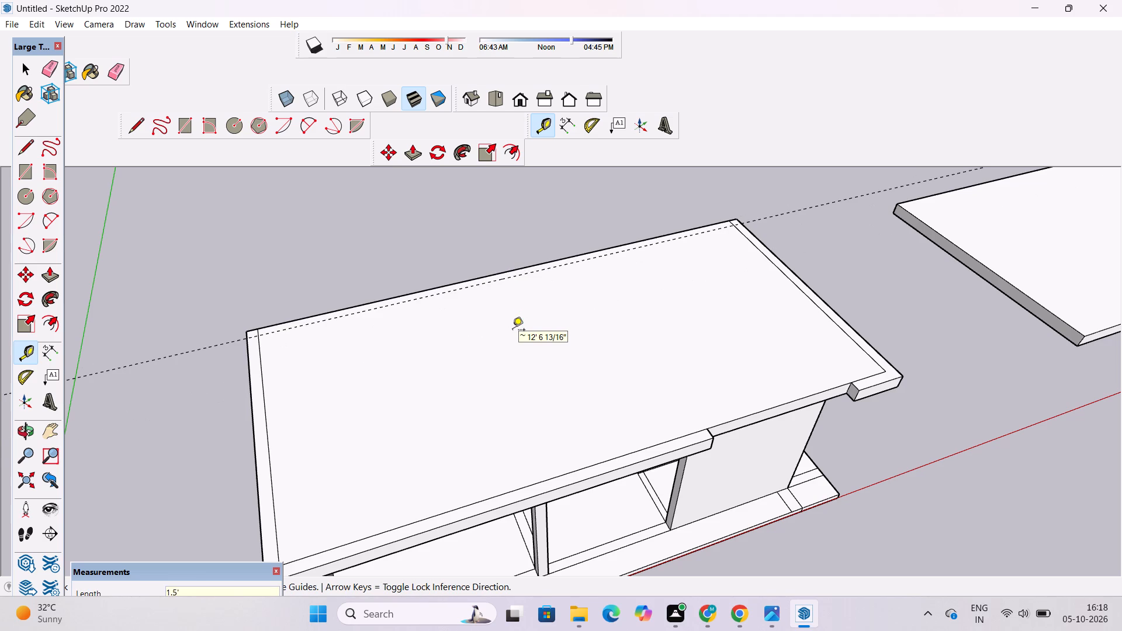
Draw a line along the rear guide on the roof's top surface, joining the two side border lines.
scroll(527, 334, "down", 3)
key("l")
scroll(401, 309, "up", 3)
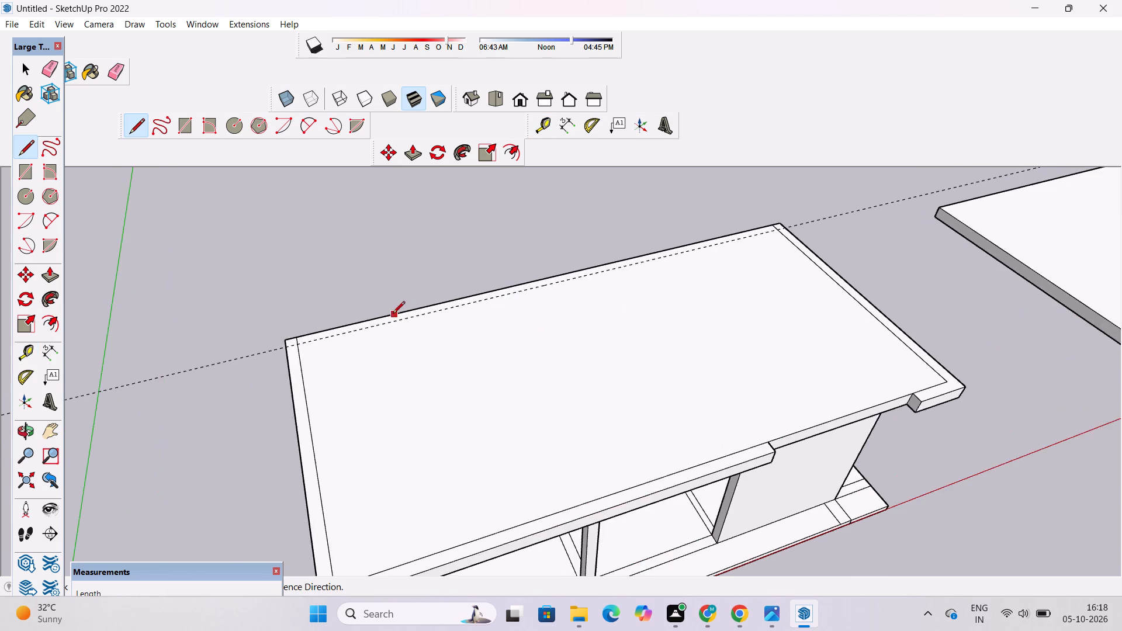
scroll(333, 330, "up", 4)
left_click(281, 352)
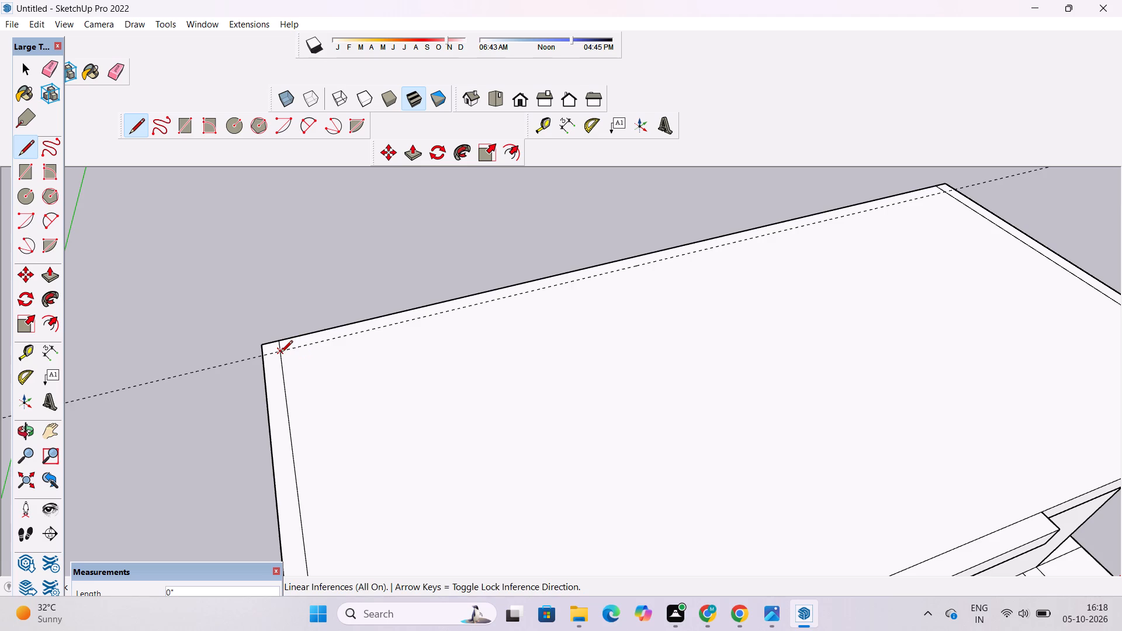
scroll(280, 353, "down", 5)
scroll(748, 233, "up", 8)
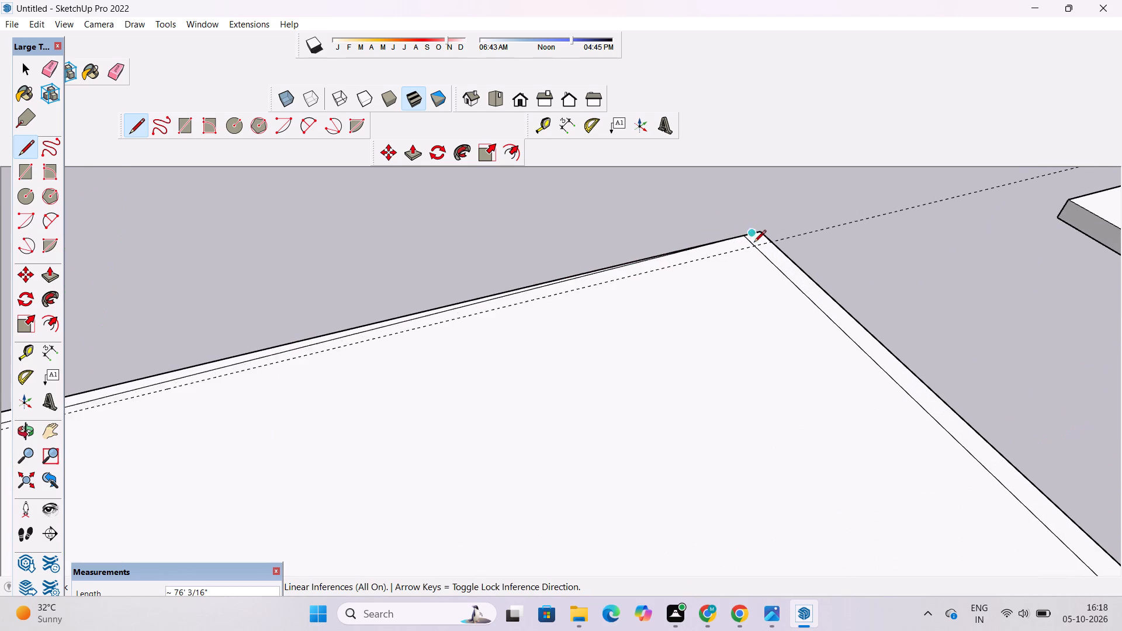
left_click(756, 248)
Erase the guide running along the roof's rear border.
key("e")
left_click_drag(829, 209, 835, 231)
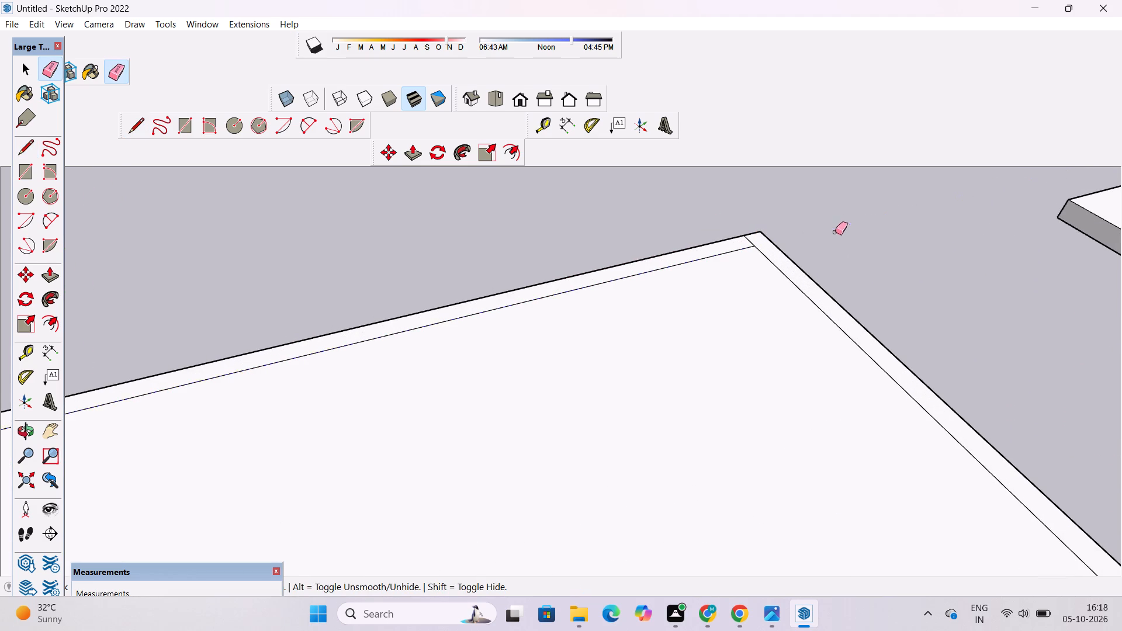
Erase the short leftover border line segments at the two rear corners of the roof's top surface.
scroll(749, 246, "up", 6)
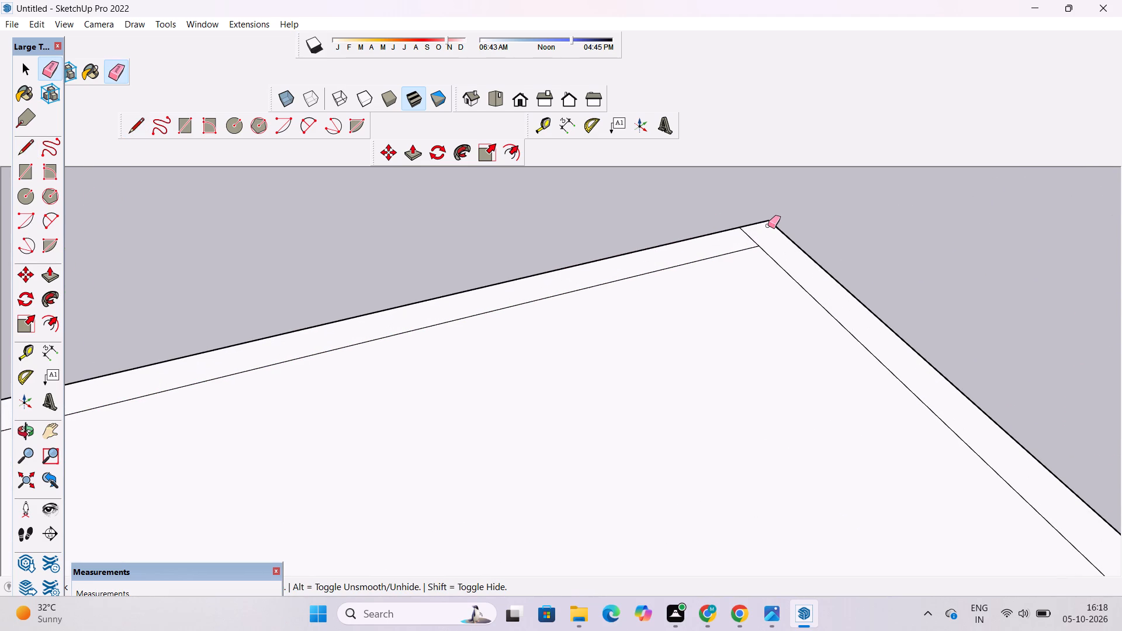
left_click_drag(764, 227, 744, 240)
scroll(827, 244, "down", 11)
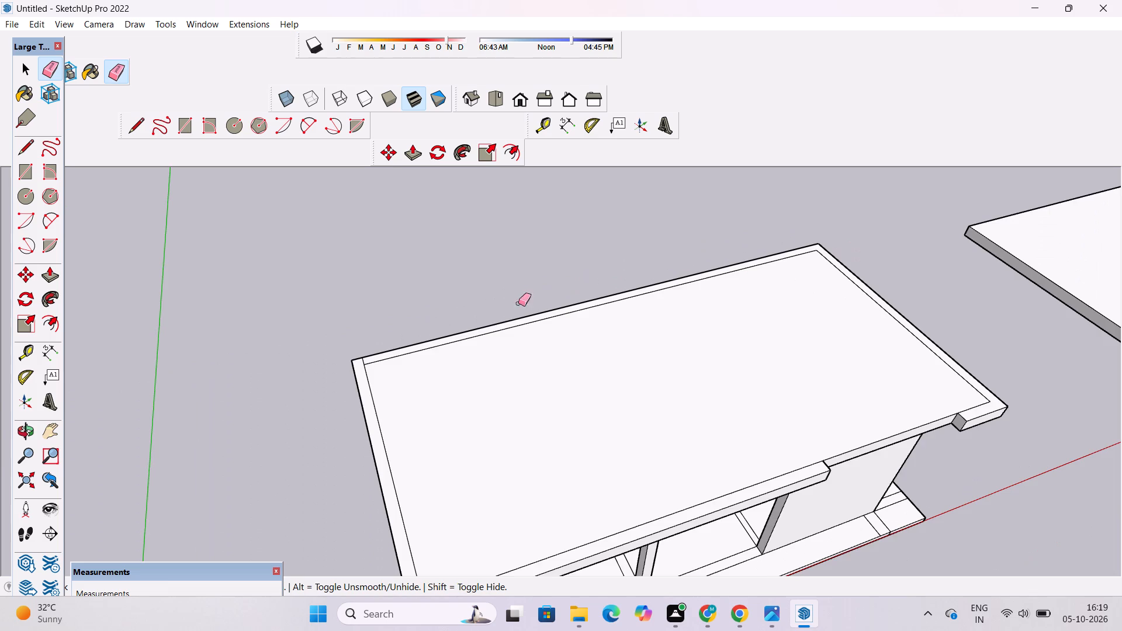
scroll(482, 341, "up", 15)
left_click_drag(483, 330, 465, 337)
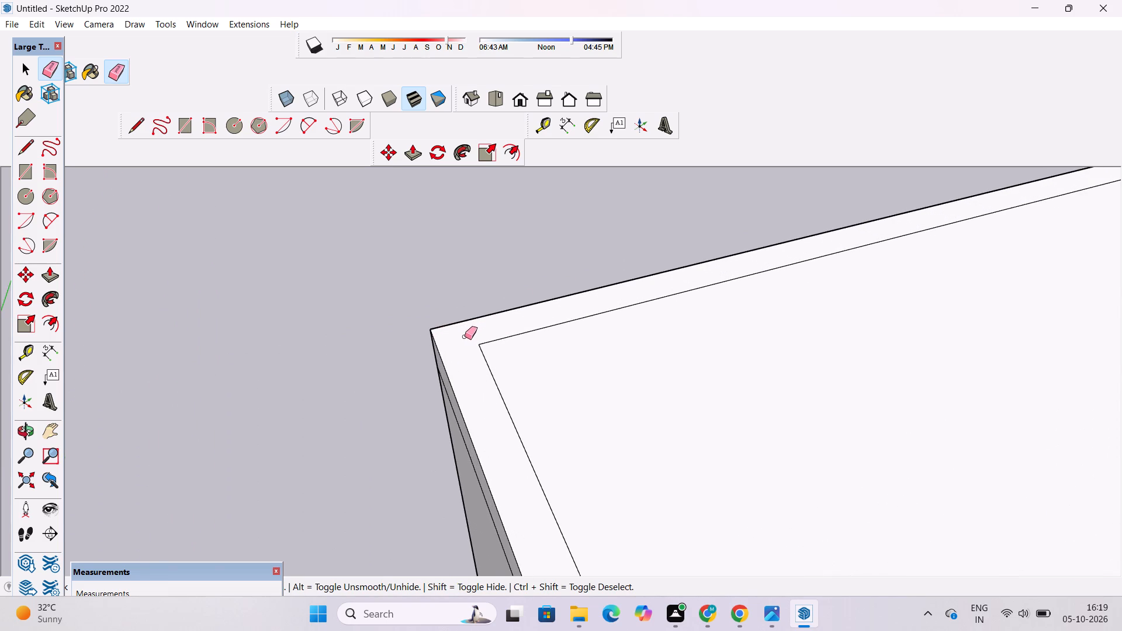
key("space")
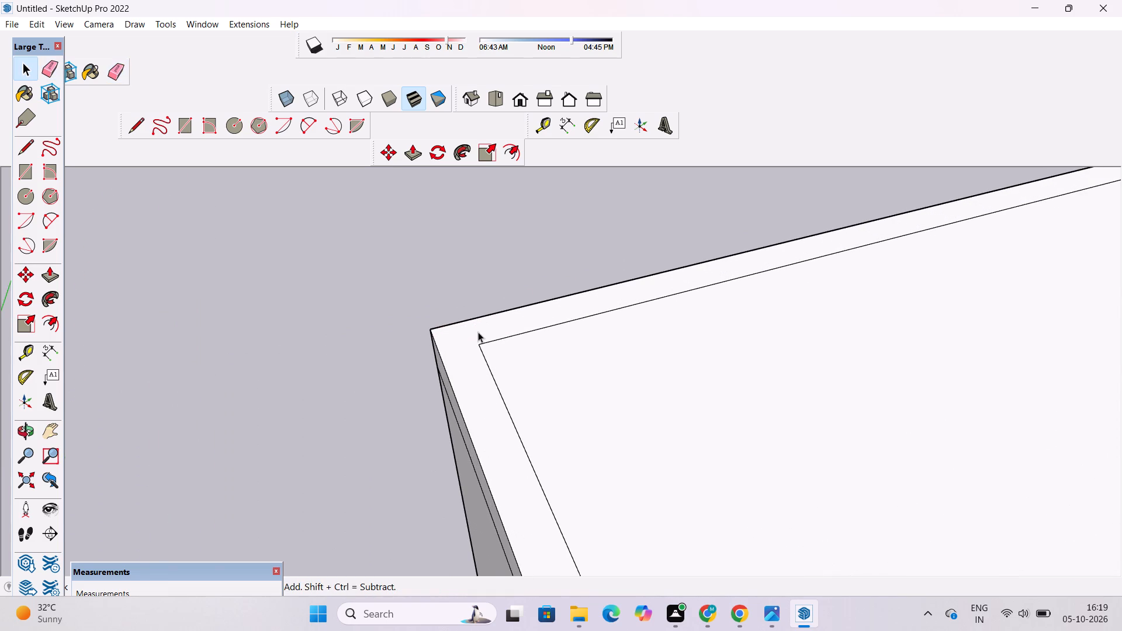
Examine the finished roof border and the recessed front fascia from the front and from above.
type("o")
scroll(477, 307, "down", 3)
left_click_drag(488, 338, 487, 300)
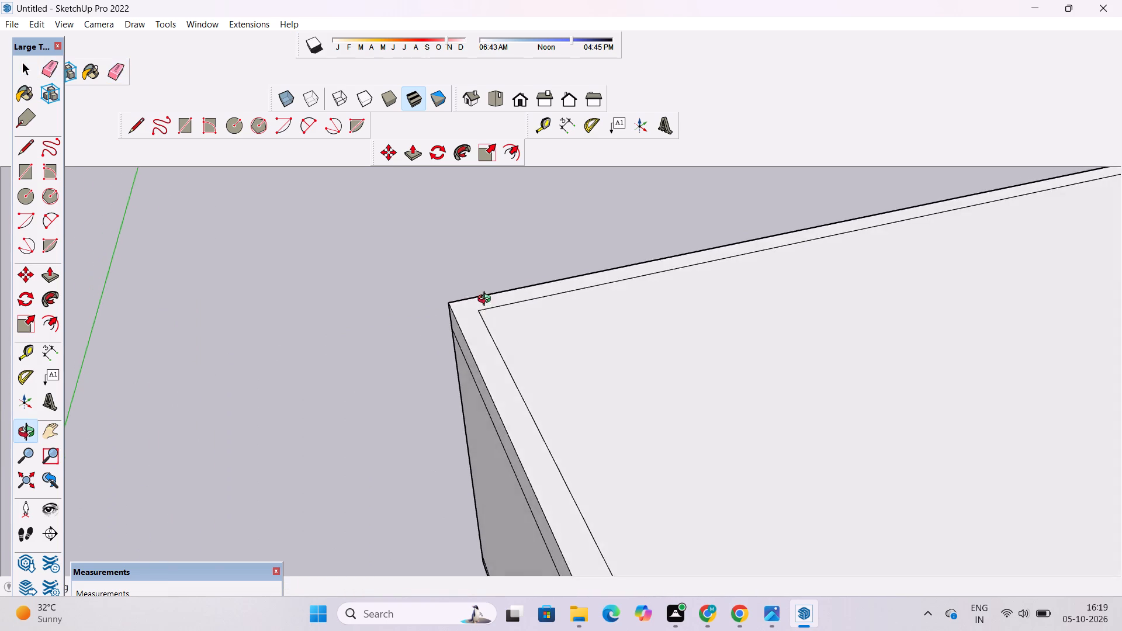
left_click_drag(487, 300, 482, 268)
scroll(483, 286, "down", 4)
left_click_drag(546, 321, 341, 234)
scroll(318, 231, "down", 5)
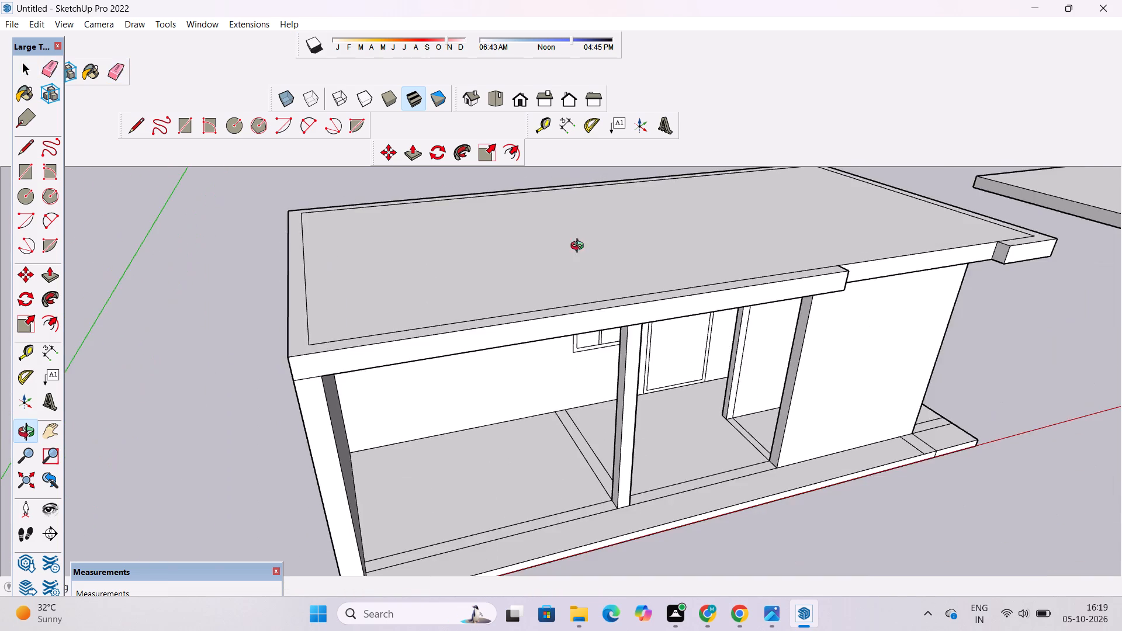
left_click_drag(650, 260, 553, 310)
scroll(581, 286, "down", 3)
scroll(585, 285, "down", 4, "shift")
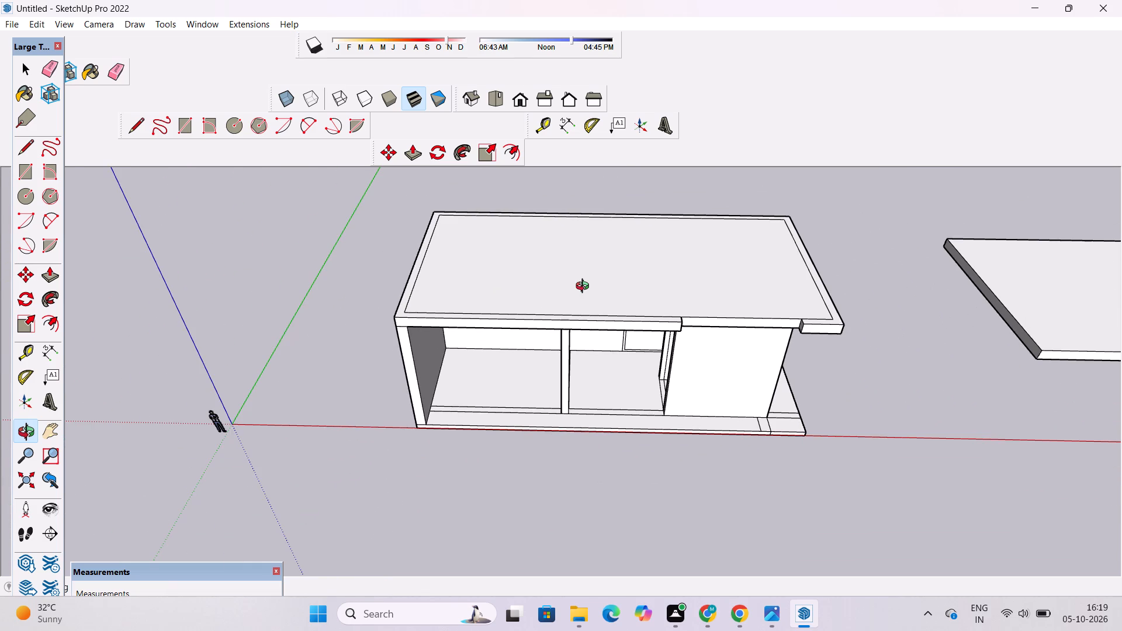
scroll(585, 288, "down", 6)
left_click_drag(563, 348, 570, 280)
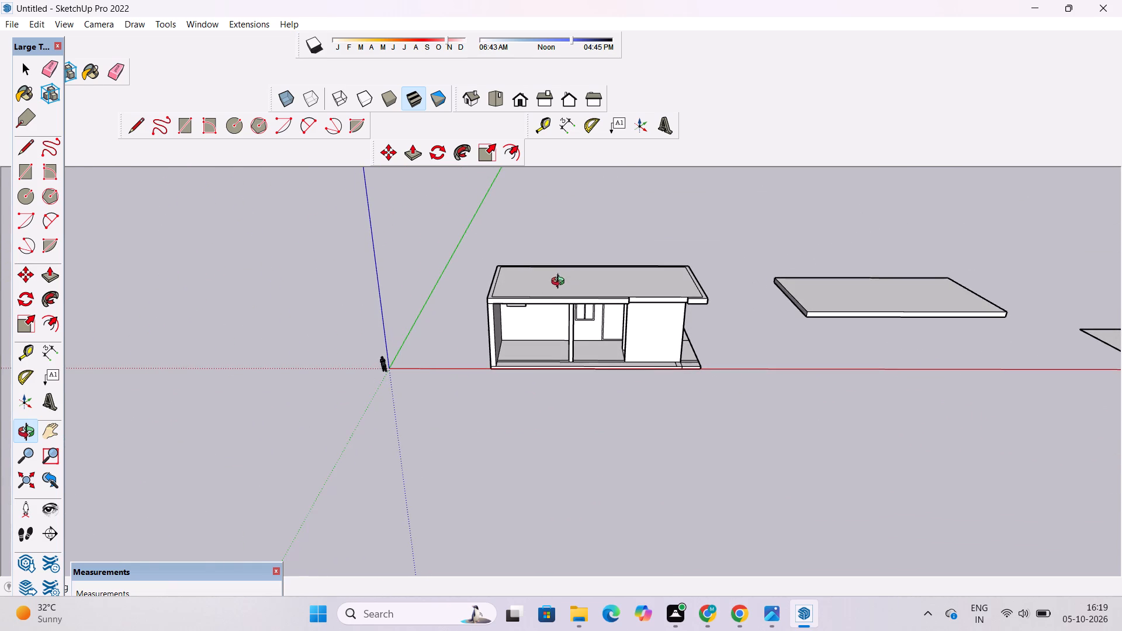
left_click_drag(553, 314, 642, 411)
scroll(598, 306, "up", 4)
left_click_drag(586, 314, 558, 349, "shift")
left_click_drag(553, 361, 518, 401)
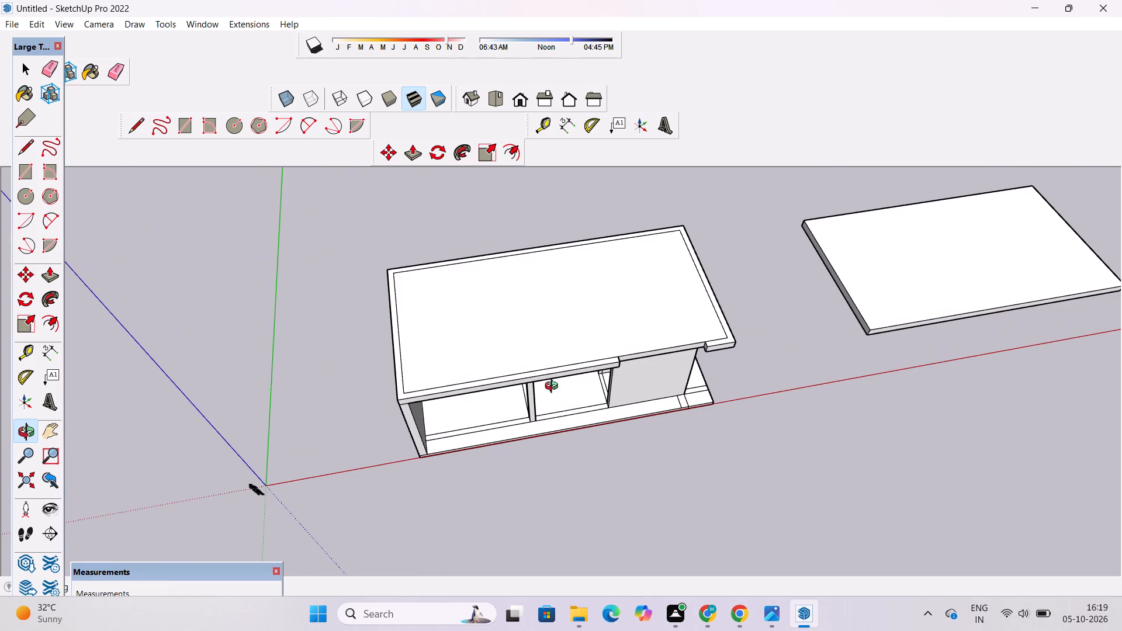
left_click_drag(650, 346, 584, 356)
left_click_drag(585, 355, 546, 366, "shift")
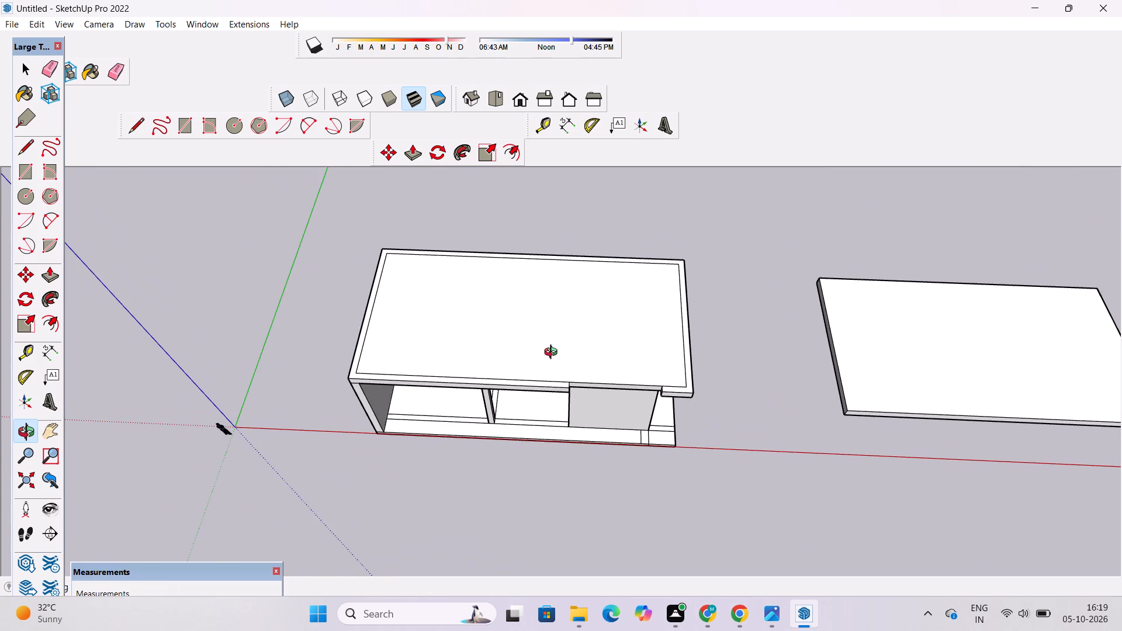
left_click_drag(568, 344, 569, 370)
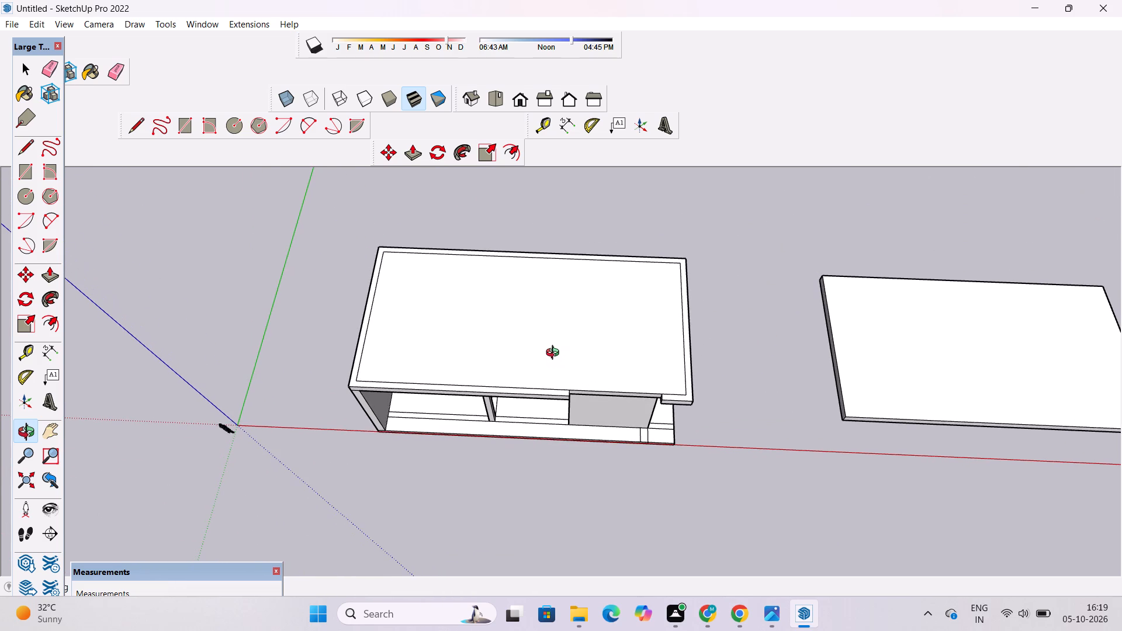
left_click_drag(553, 348, 549, 363, "shift")
scroll(549, 363, "up", 2)
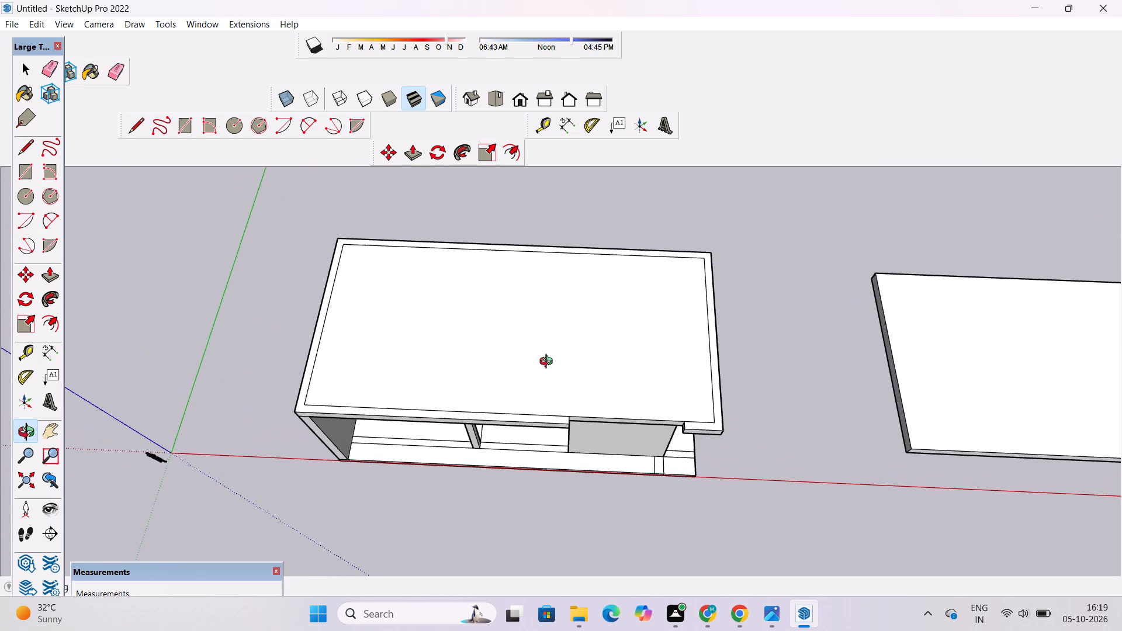
left_click_drag(549, 363, 536, 367, "shift")
left_click_drag(535, 366, 535, 389)
left_click_drag(481, 368, 482, 371, "shift")
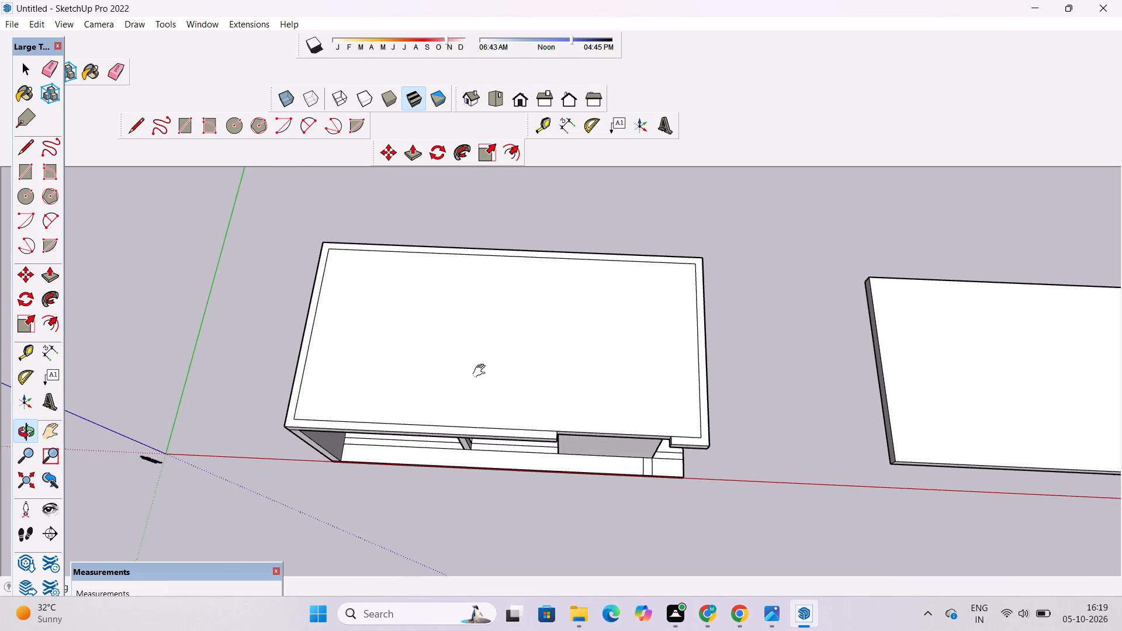
left_click_drag(482, 371, 482, 379, "shift")
left_click_drag(462, 378, 459, 415, "shift")
left_click_drag(459, 415, 472, 384)
scroll(452, 394, "up", 2)
left_click_drag(452, 394, 377, 385, "shift")
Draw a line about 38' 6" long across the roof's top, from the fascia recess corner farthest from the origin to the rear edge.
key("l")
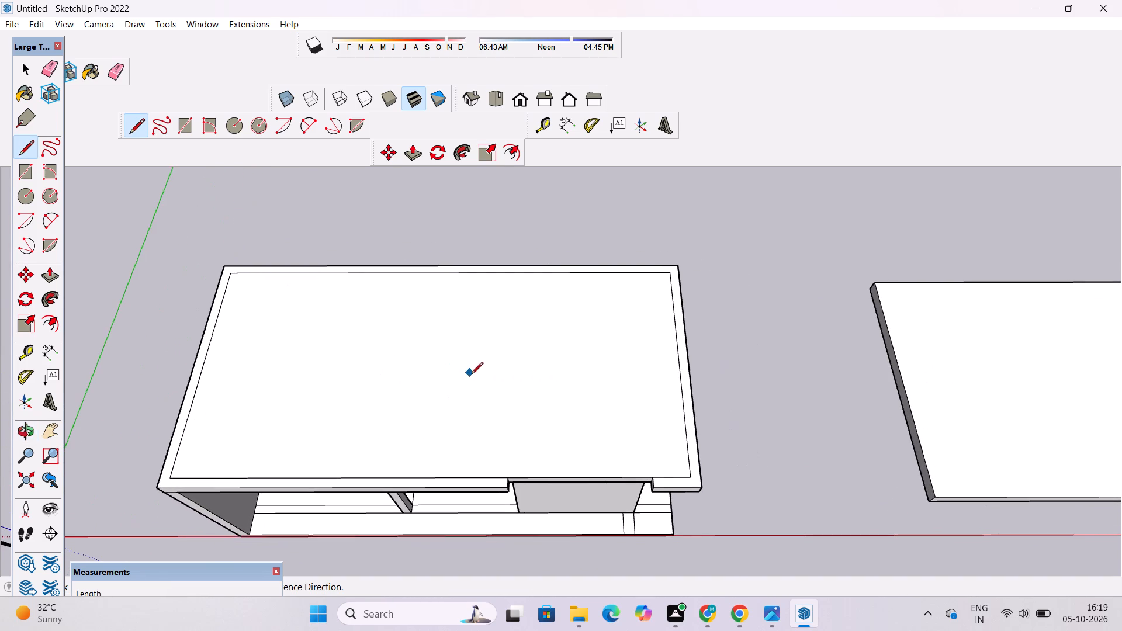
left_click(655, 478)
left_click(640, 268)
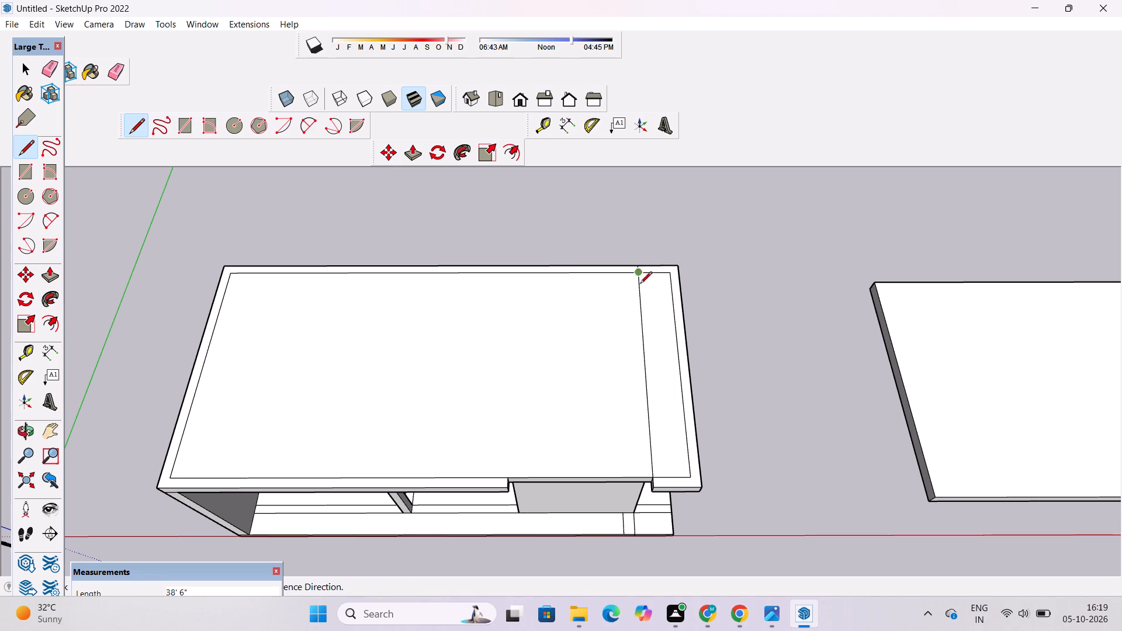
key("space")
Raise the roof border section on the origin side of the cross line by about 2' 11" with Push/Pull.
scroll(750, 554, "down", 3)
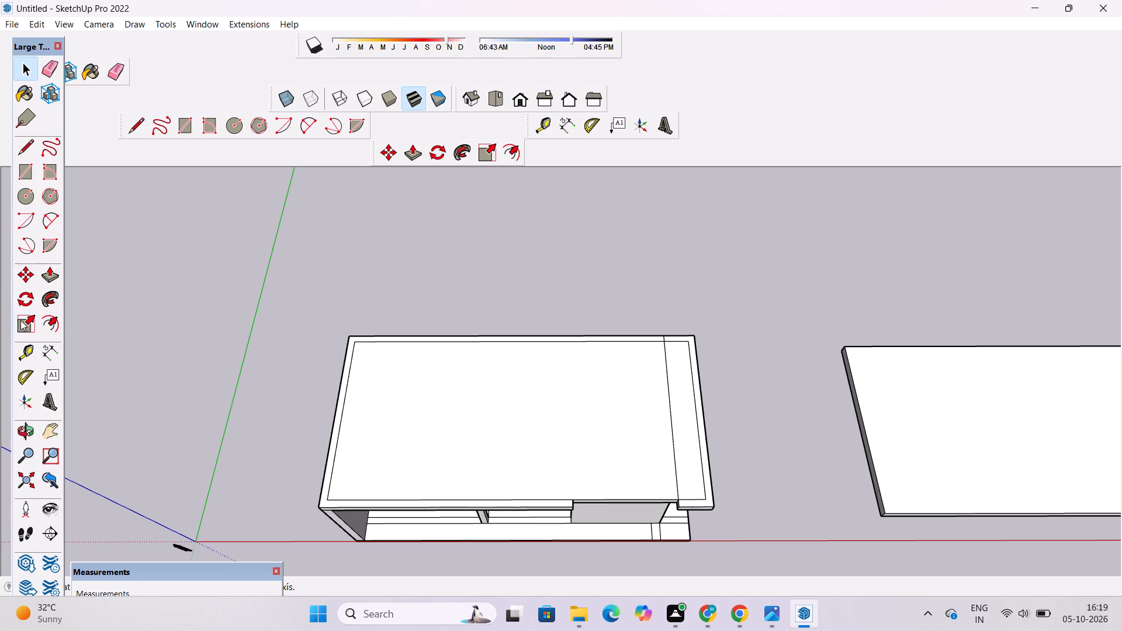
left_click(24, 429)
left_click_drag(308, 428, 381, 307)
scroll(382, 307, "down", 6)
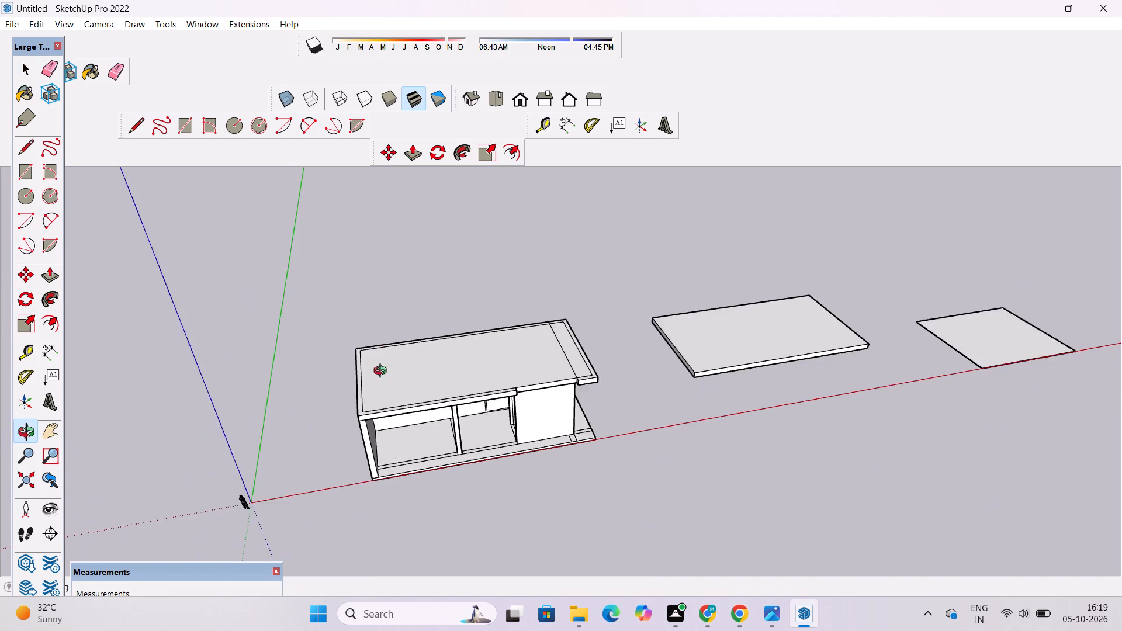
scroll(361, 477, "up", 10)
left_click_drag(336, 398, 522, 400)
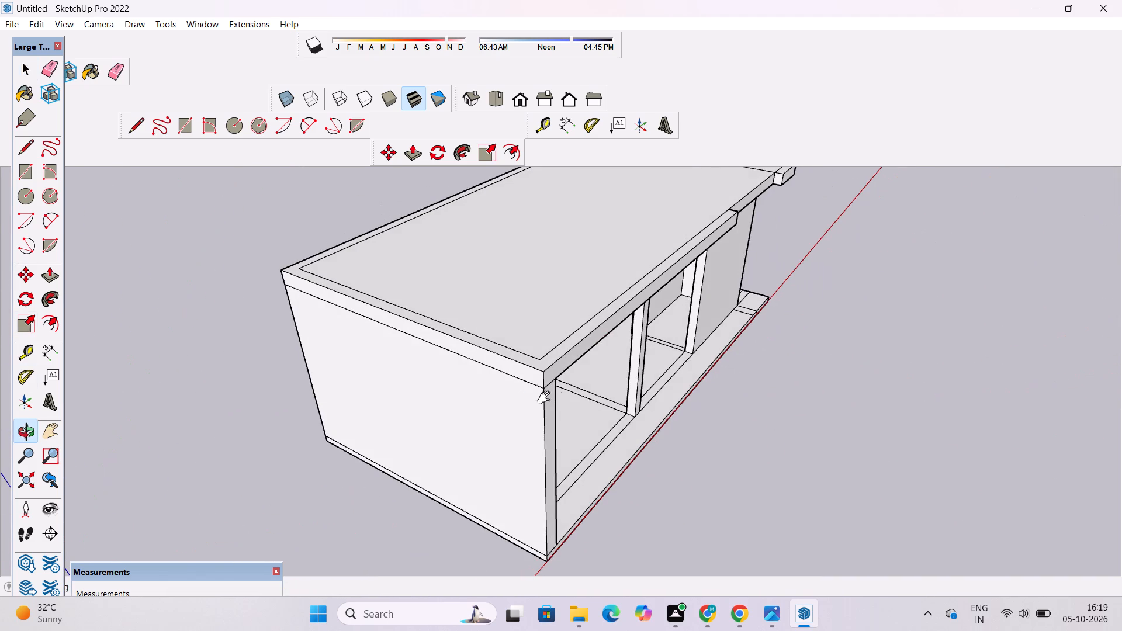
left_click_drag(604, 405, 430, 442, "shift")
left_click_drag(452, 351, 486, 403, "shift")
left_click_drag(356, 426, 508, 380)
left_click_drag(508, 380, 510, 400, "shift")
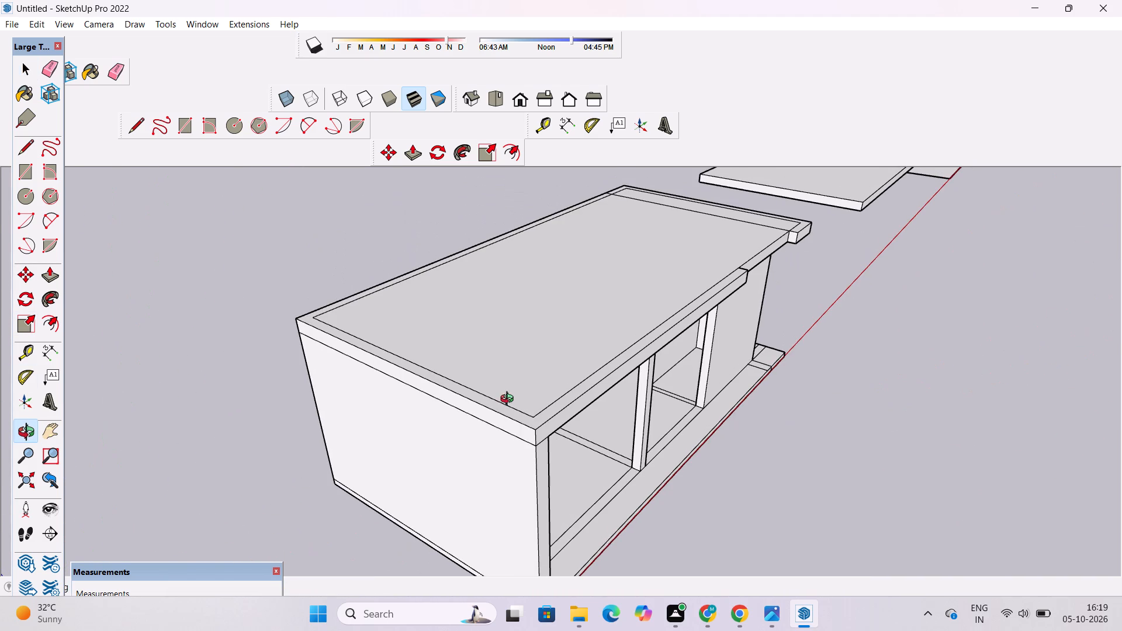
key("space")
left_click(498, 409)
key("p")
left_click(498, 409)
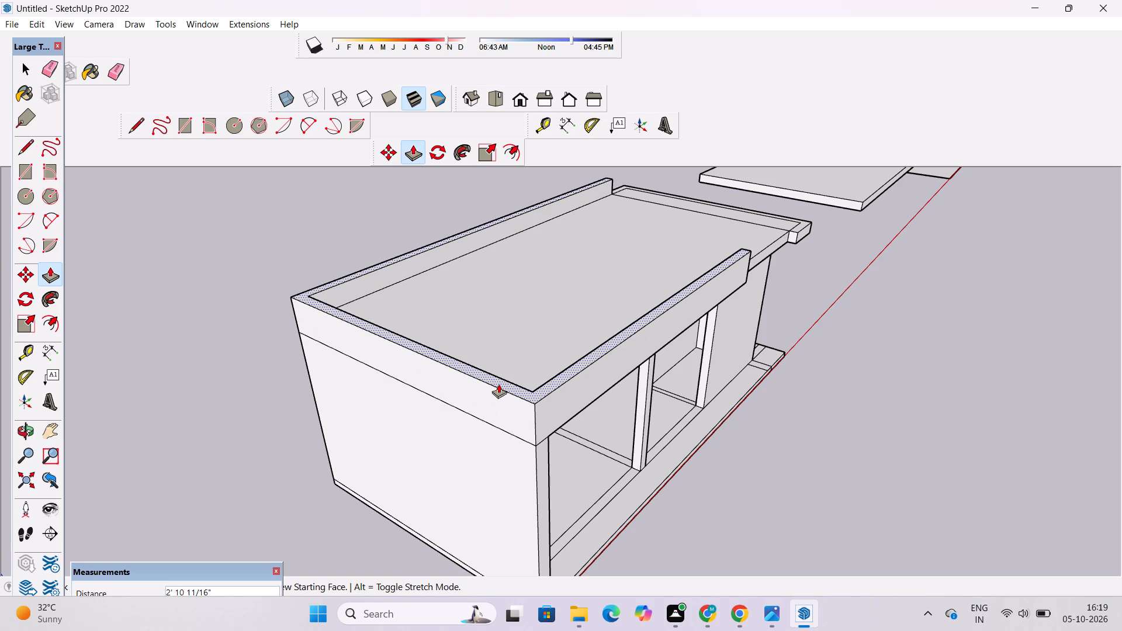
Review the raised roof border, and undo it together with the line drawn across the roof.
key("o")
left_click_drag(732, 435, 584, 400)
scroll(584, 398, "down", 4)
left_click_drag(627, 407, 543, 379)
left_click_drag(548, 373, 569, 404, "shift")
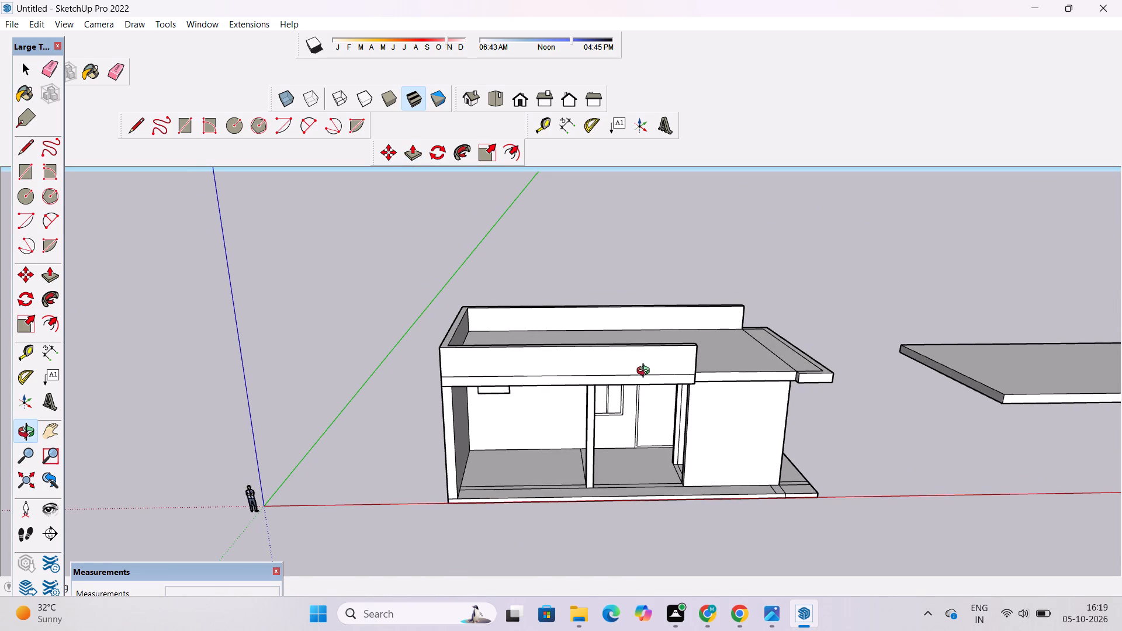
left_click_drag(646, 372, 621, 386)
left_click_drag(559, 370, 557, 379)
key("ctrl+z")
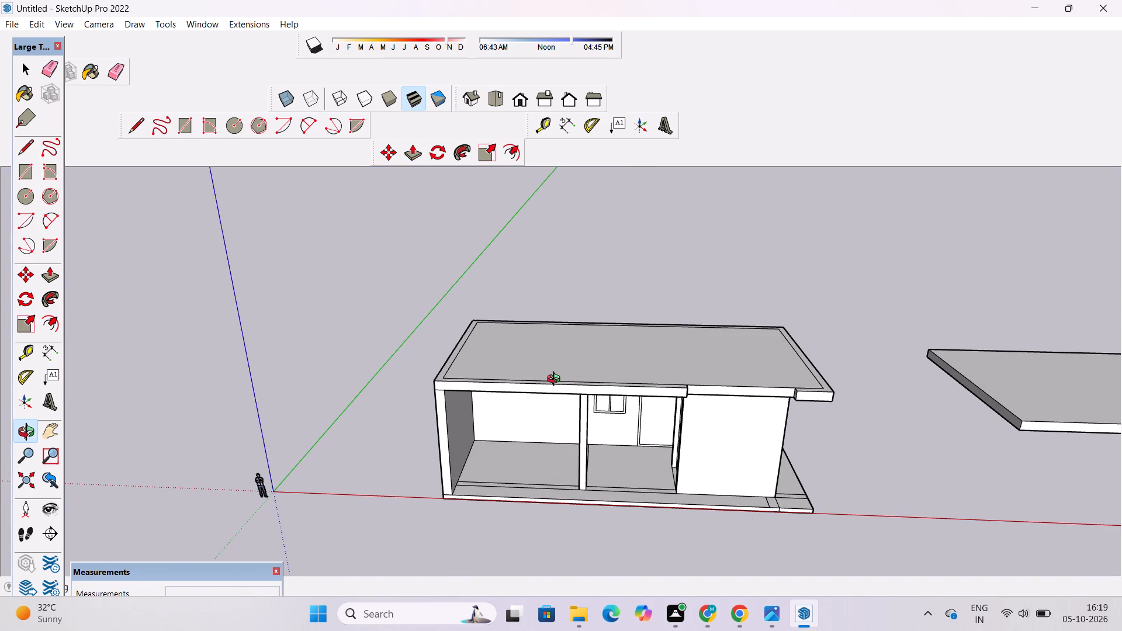
Examine the roof's top surface, its border and the front fascia from above and from the front.
left_click_drag(565, 394, 566, 547)
scroll(512, 421, "up", 4)
left_click_drag(463, 429, 521, 418, "shift")
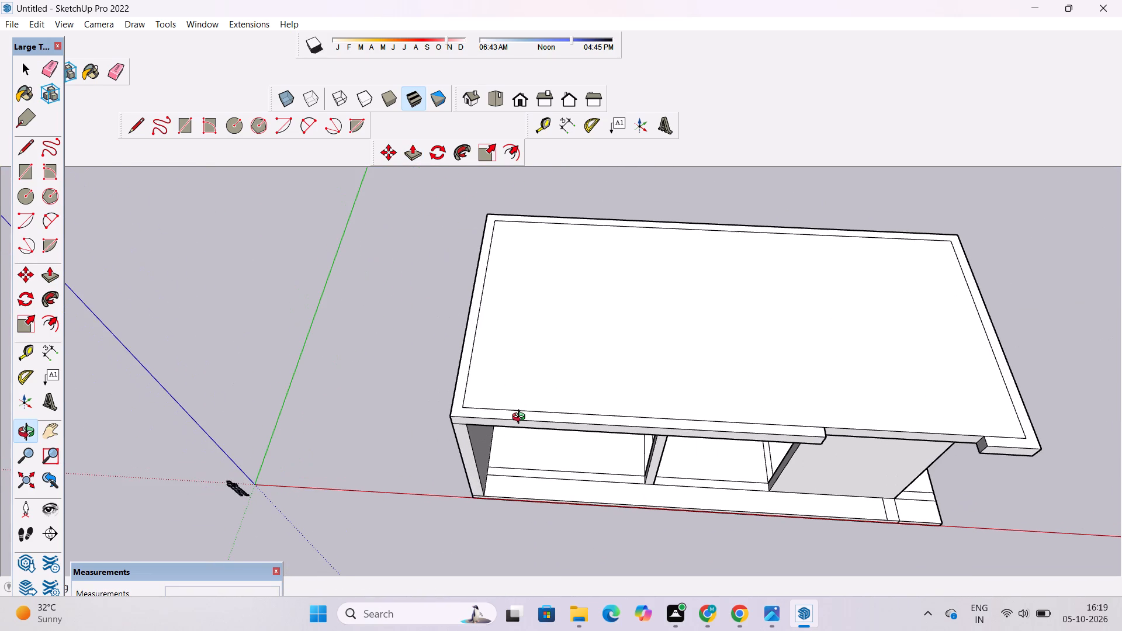
left_click_drag(542, 410, 542, 420)
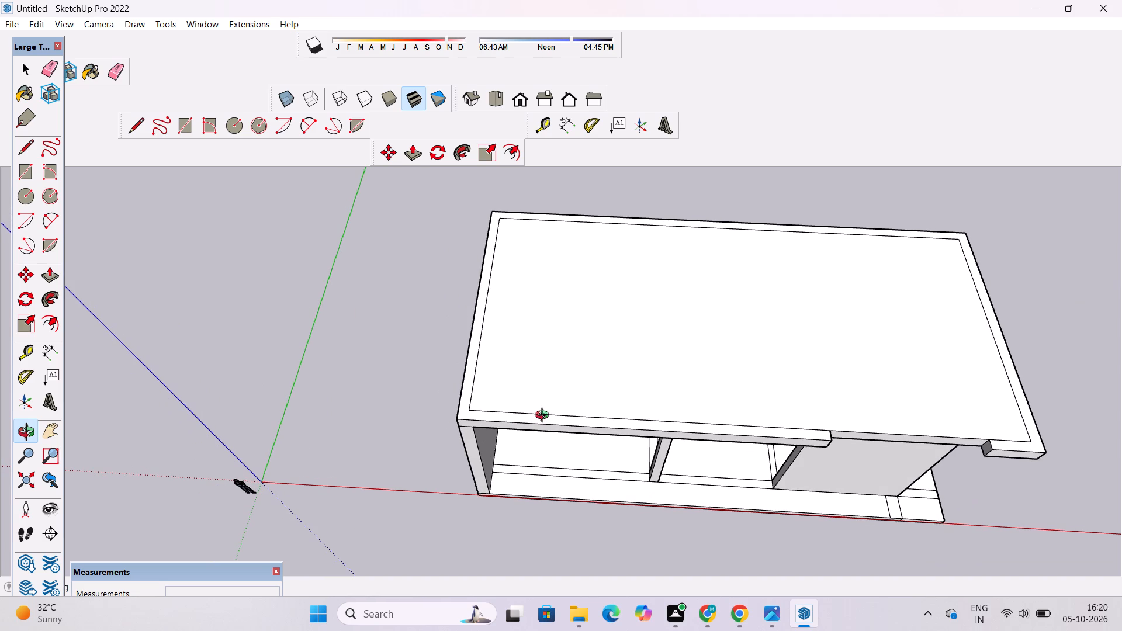
scroll(545, 415, "up", 1)
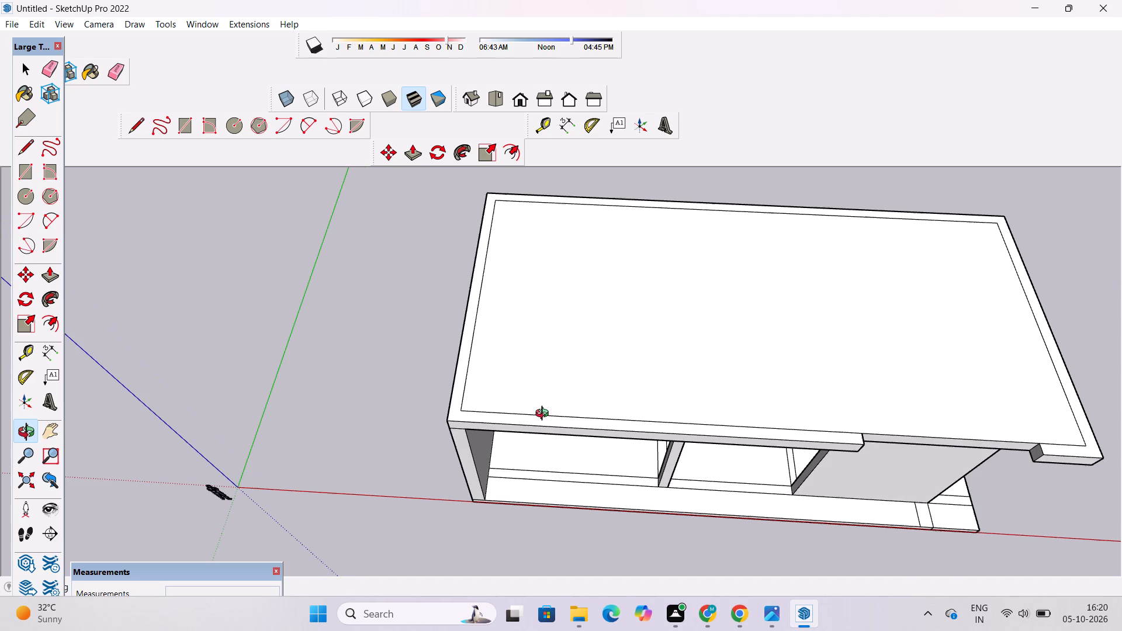
scroll(533, 413, "down", 3)
left_click_drag(537, 404, 539, 462)
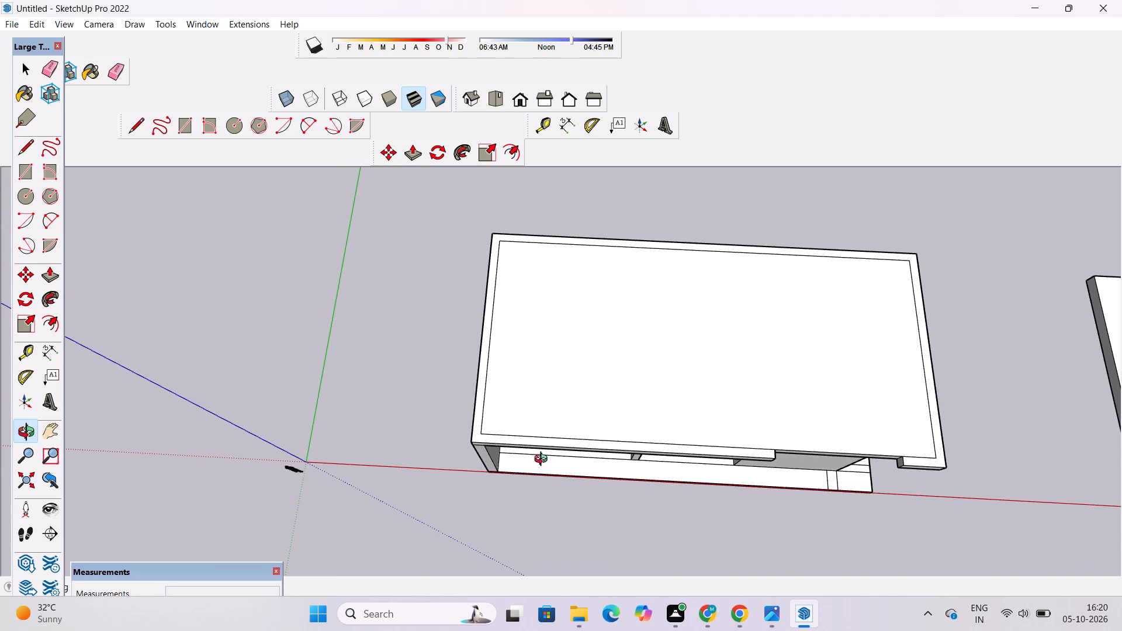
left_click_drag(556, 439, 460, 382, "shift")
left_click_drag(514, 433, 498, 255)
scroll(504, 286, "down", 1)
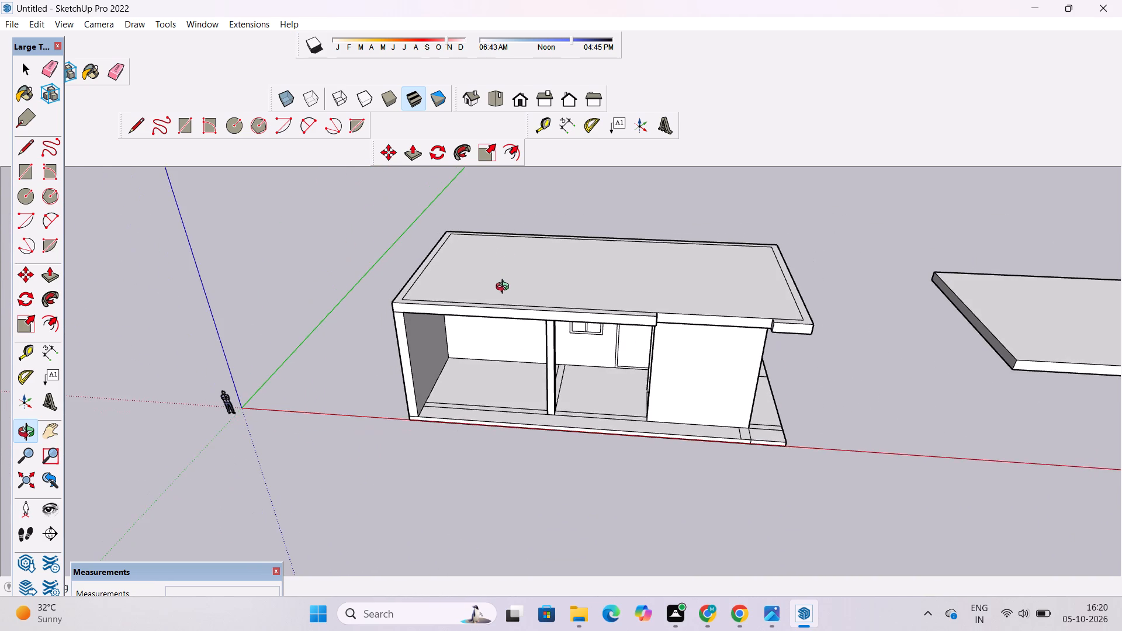
left_click_drag(505, 289, 511, 311, "shift")
left_click_drag(512, 315, 512, 325, "shift")
left_click(512, 342, "shift")
left_click_drag(515, 345, 517, 370)
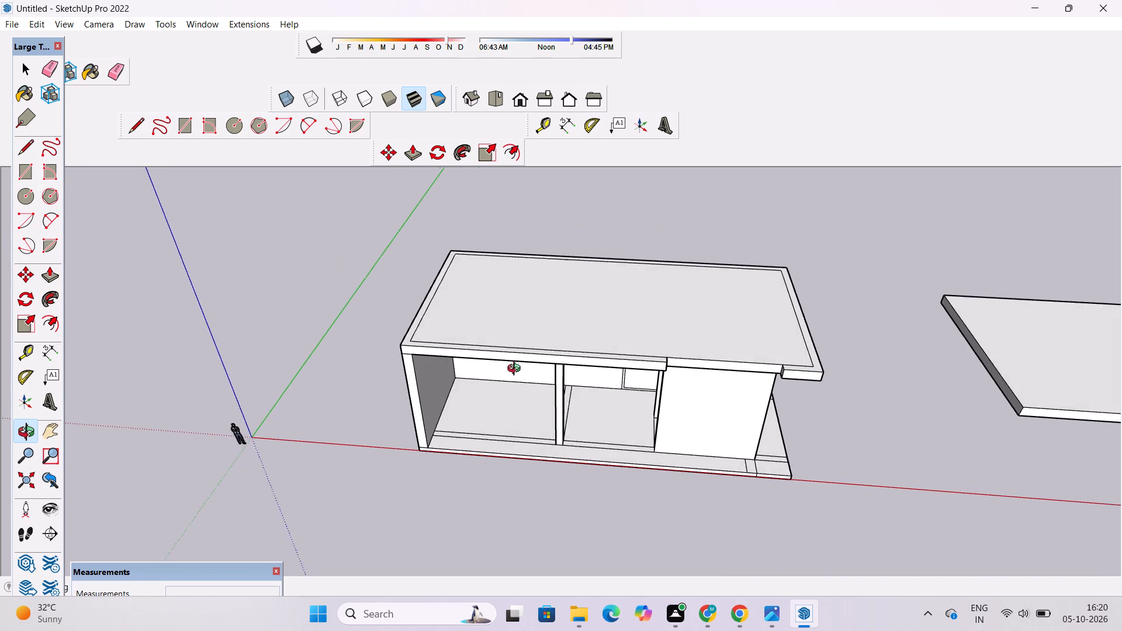
left_click_drag(517, 370, 517, 375)
scroll(511, 337, "up", 1)
left_click_drag(510, 330, 512, 394)
left_click_drag(512, 398, 526, 446)
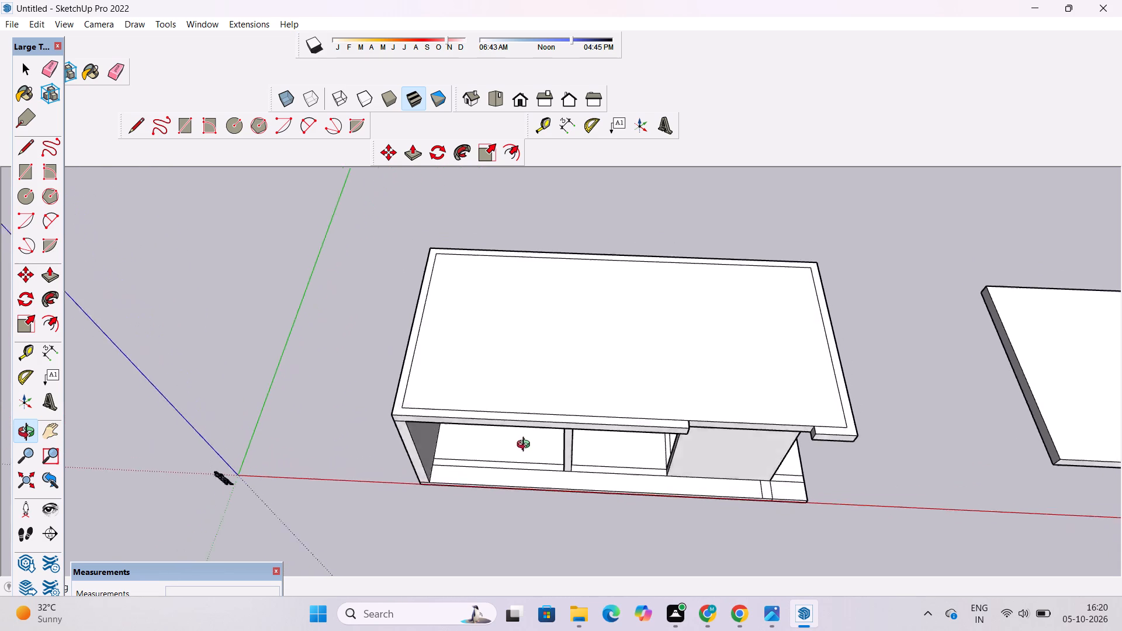
left_click_drag(526, 446, 527, 450)
left_click_drag(539, 421, 459, 387, "shift")
left_click_drag(471, 387, 512, 414)
left_click_drag(512, 414, 478, 415)
Place a guide on the roof's top surface 19' inside the side border line nearest the origin.
key("t")
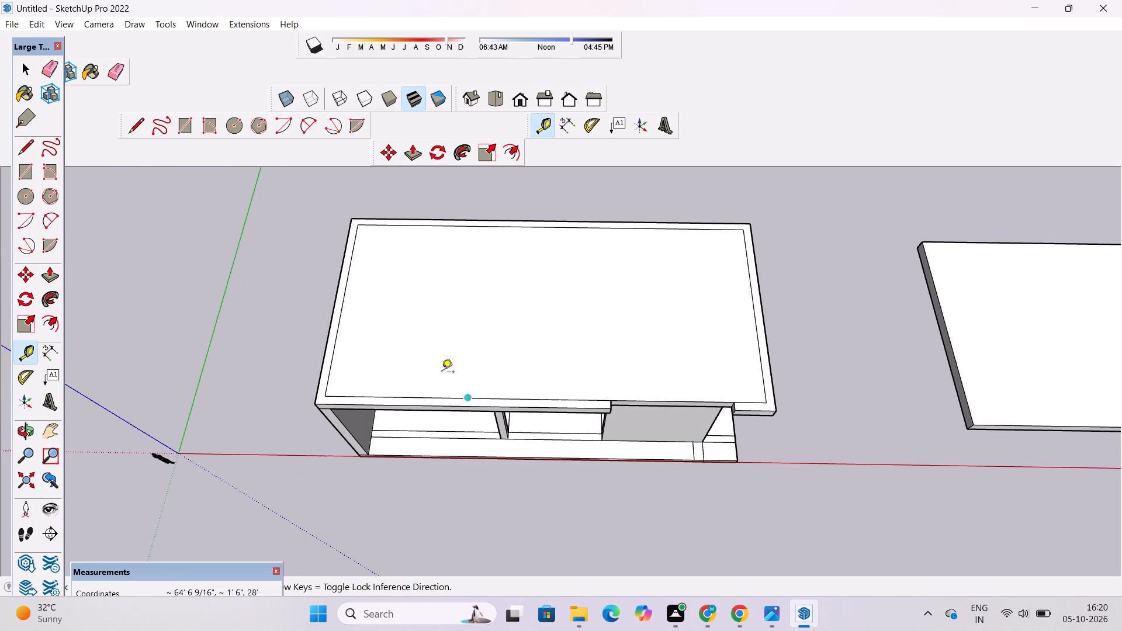
left_click(341, 303)
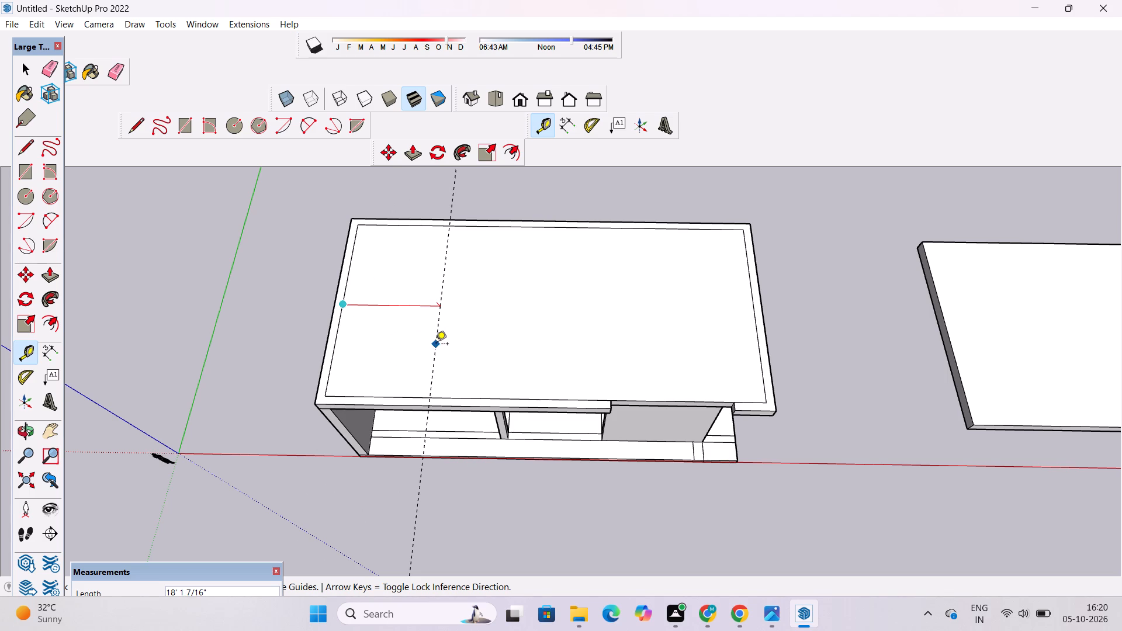
type("19'")
key("Return")
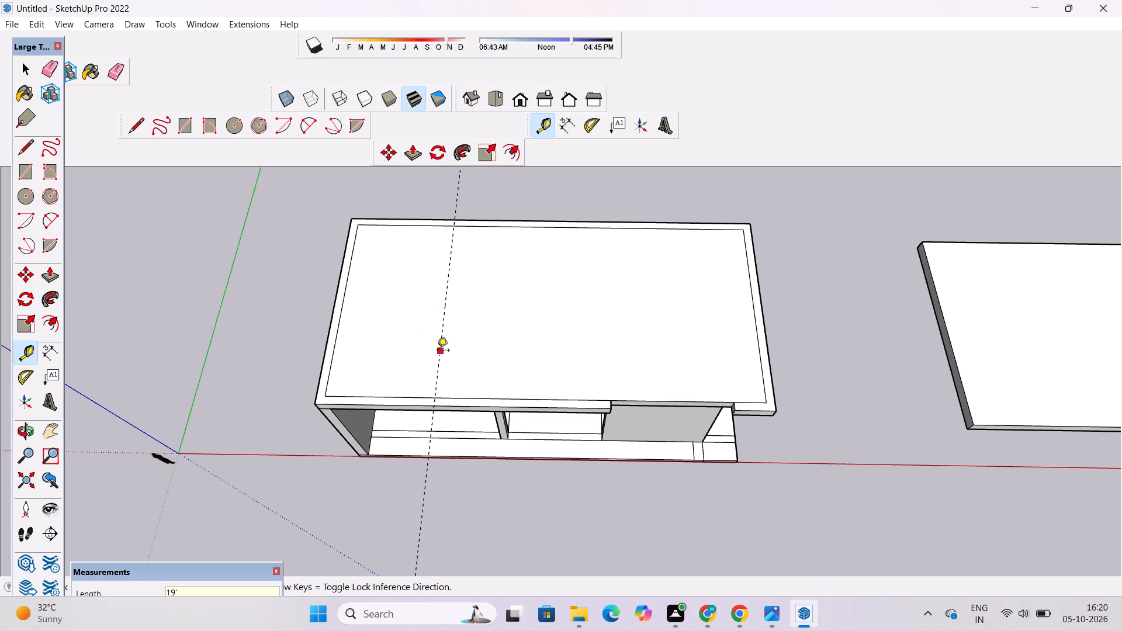
Draw a line about 40' long across the roof's top surface along the guide, from the front edge to the back edge.
key("l")
scroll(398, 353, "down", 3)
scroll(432, 389, "up", 5)
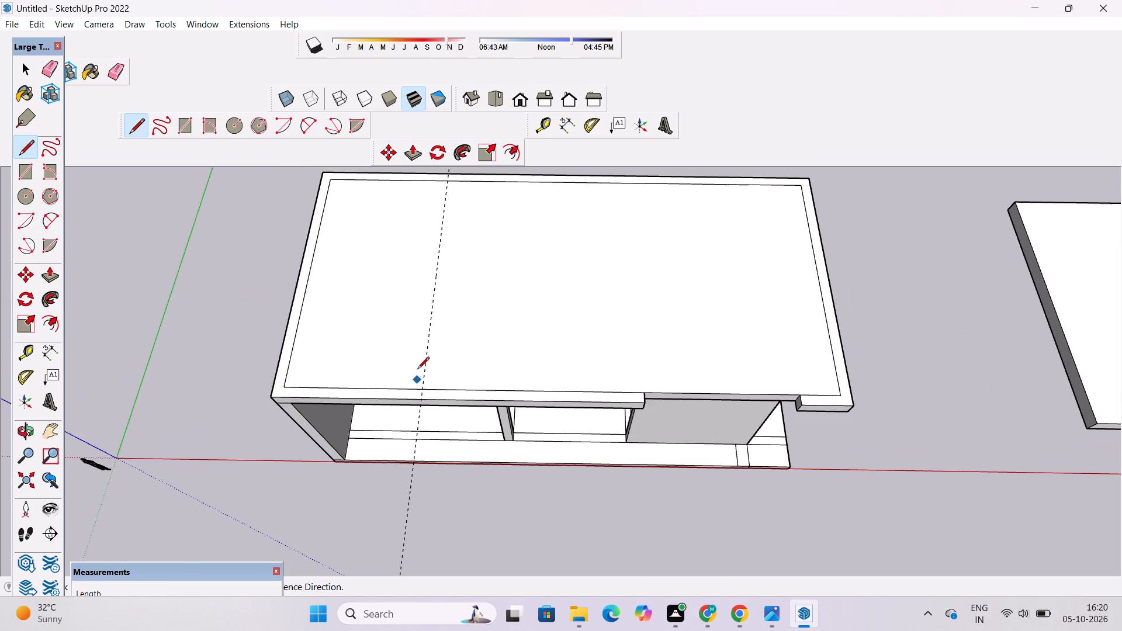
scroll(411, 401, "up", 8)
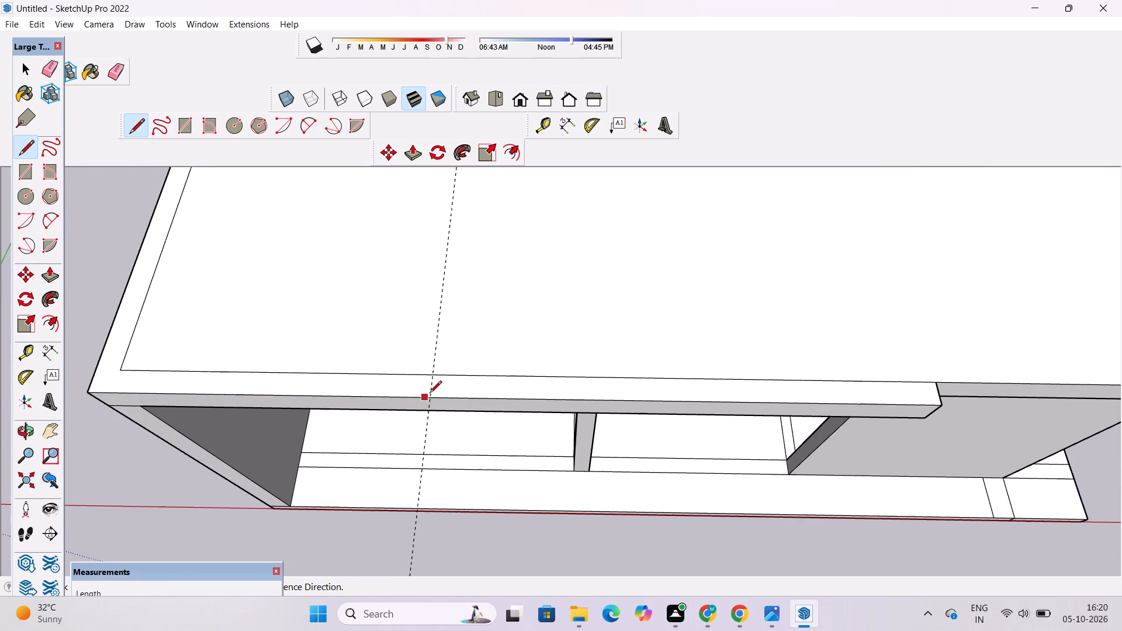
left_click(429, 397)
scroll(429, 397, "down", 16)
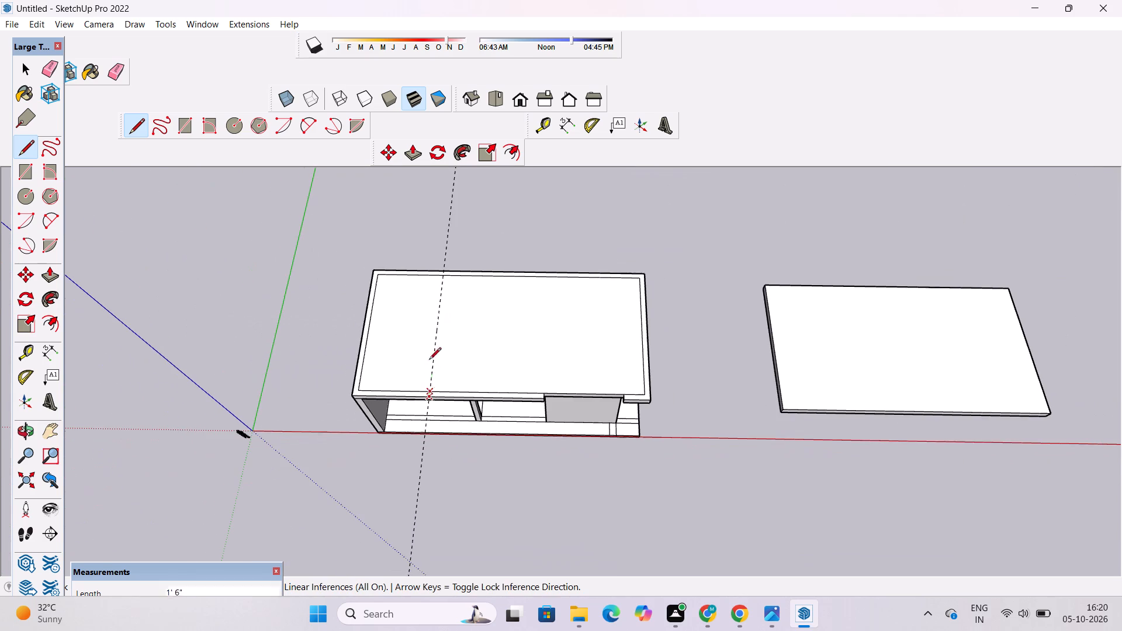
scroll(445, 261, "up", 13)
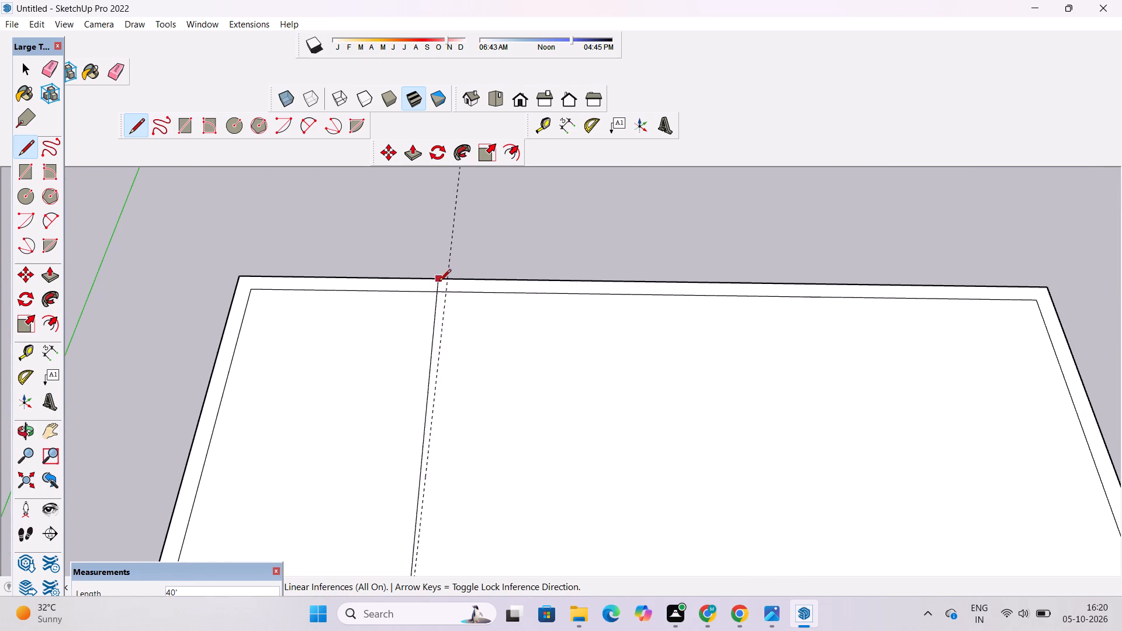
left_click(447, 280)
Erase the guide that runs across the roof.
key("space")
type("e")
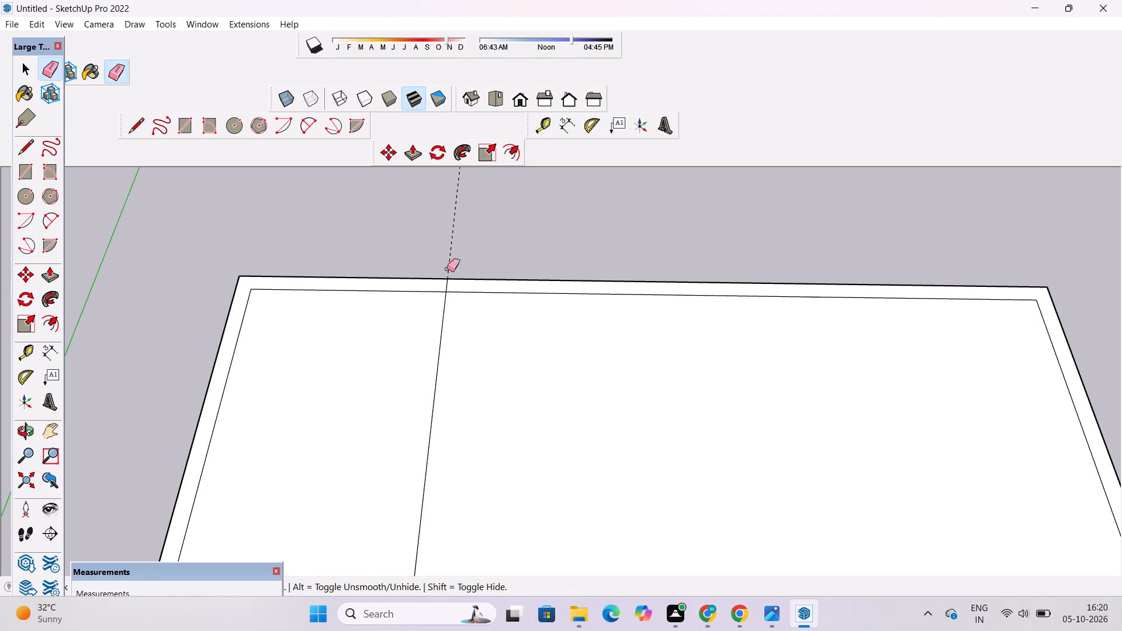
left_click_drag(449, 243, 451, 248)
Examine the divided roof surface, its border and the front fascia from above and from several sides.
key("o")
scroll(440, 271, "down", 8)
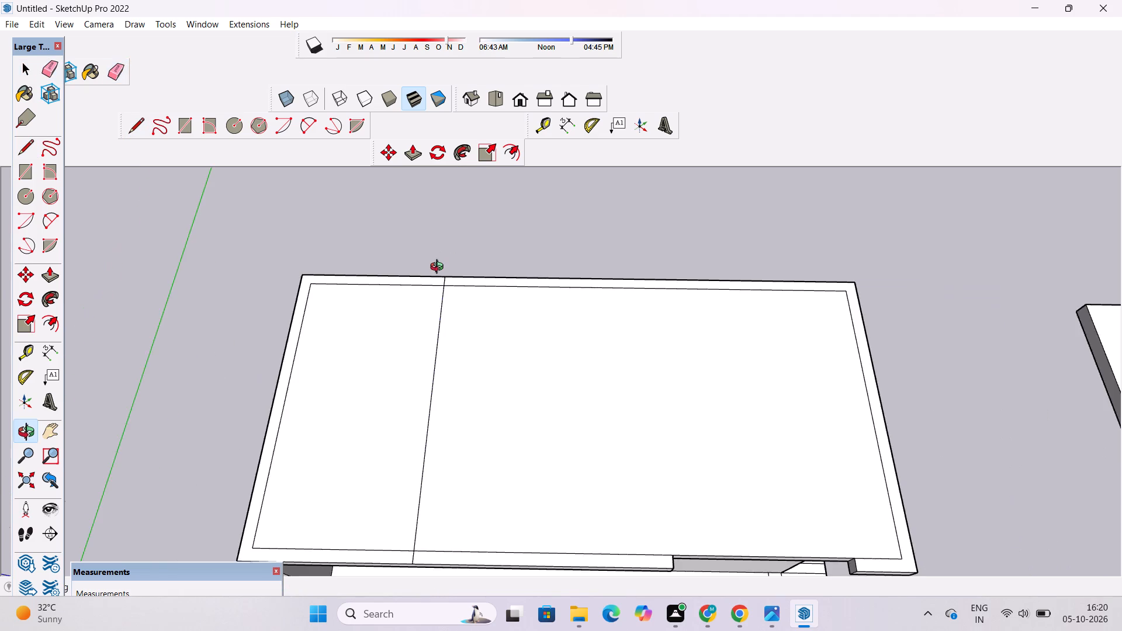
scroll(439, 268, "down", 4)
left_click_drag(431, 337, 430, 254)
scroll(430, 255, "up", 4)
left_click_drag(441, 303, 484, 371)
scroll(448, 316, "up", 4)
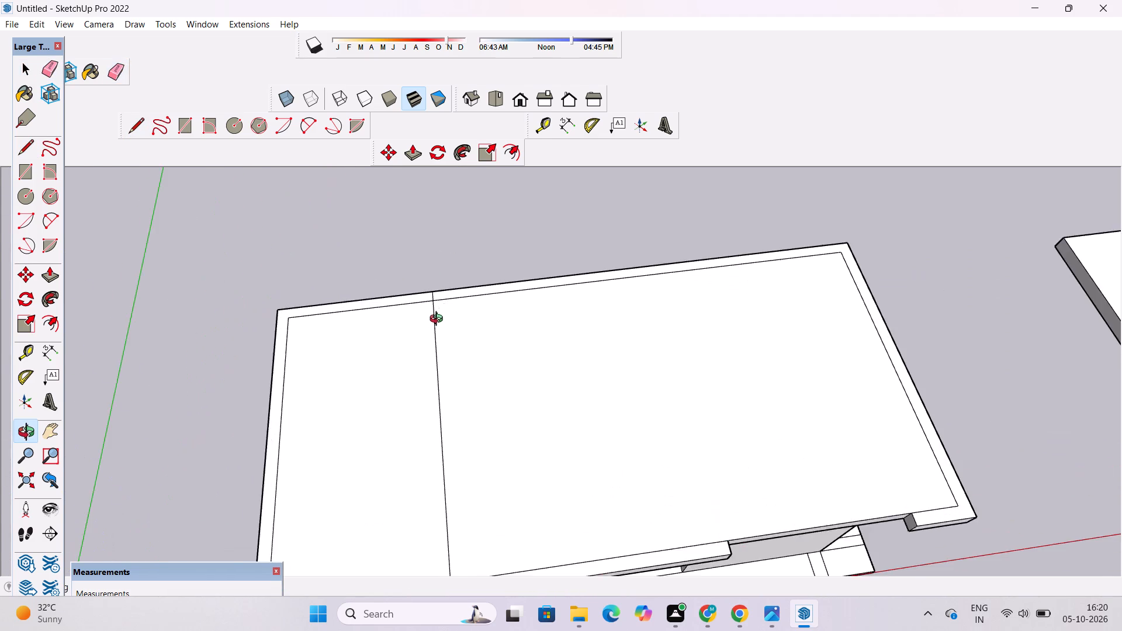
left_click_drag(439, 320, 452, 286, "shift")
left_click_drag(448, 287, 403, 301)
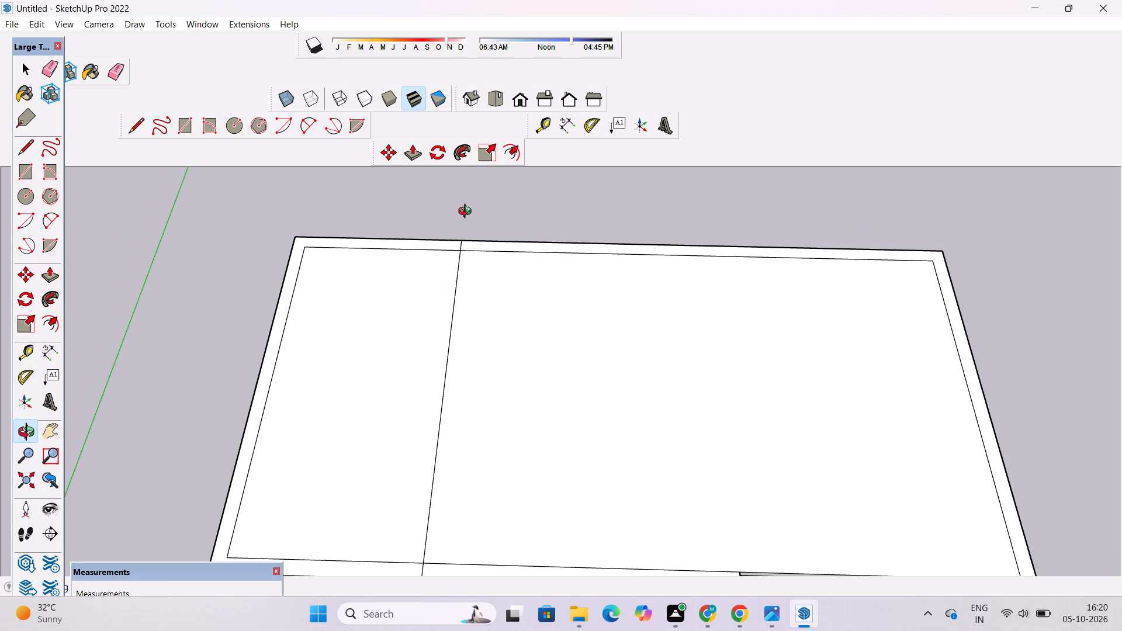
scroll(470, 214, "down", 6)
scroll(488, 277, "up", 5)
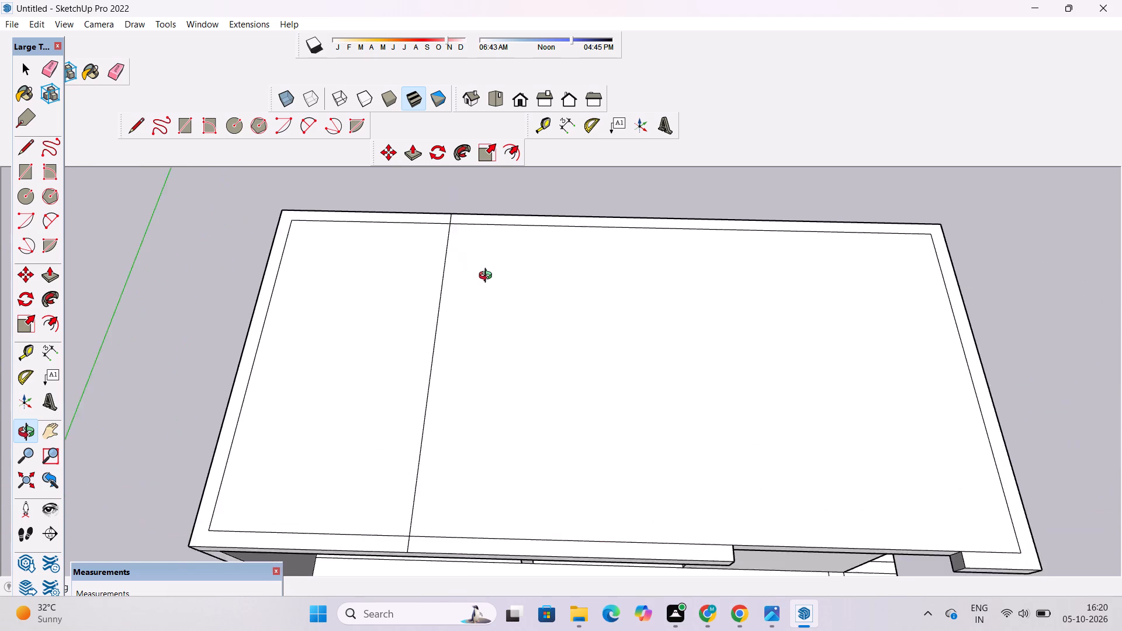
left_click_drag(490, 278, 493, 306, "shift")
scroll(476, 278, "down", 6)
left_click_drag(472, 374, 514, 306, "shift")
left_click_drag(451, 346, 806, 405)
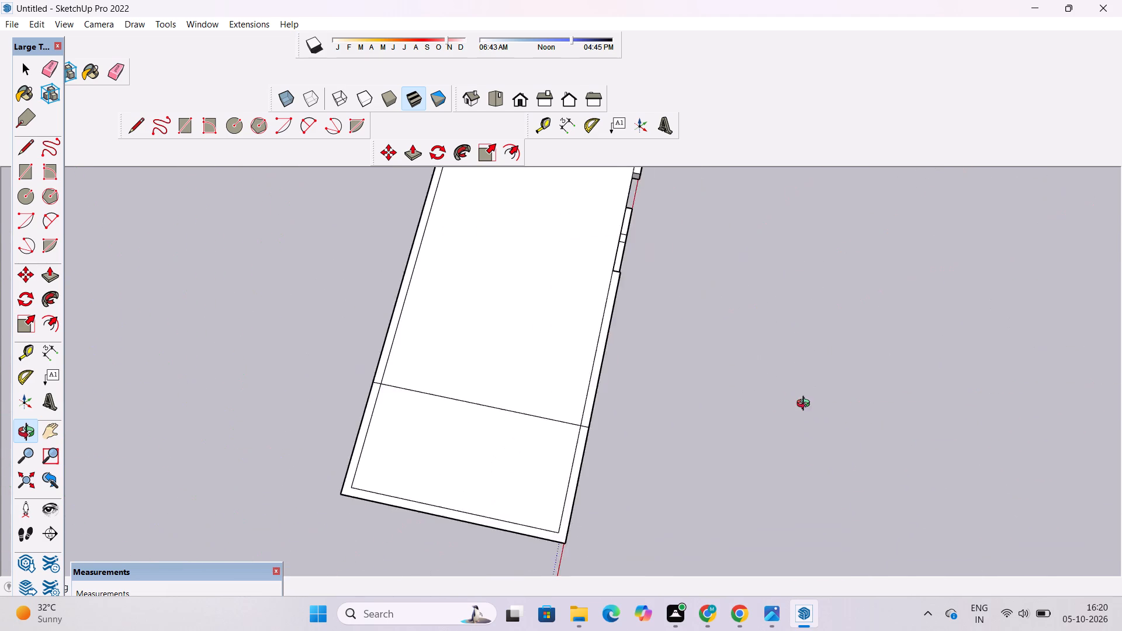
left_click_drag(806, 405, 467, 426)
left_click_drag(479, 387, 548, 397, "shift")
left_click_drag(548, 397, 510, 394)
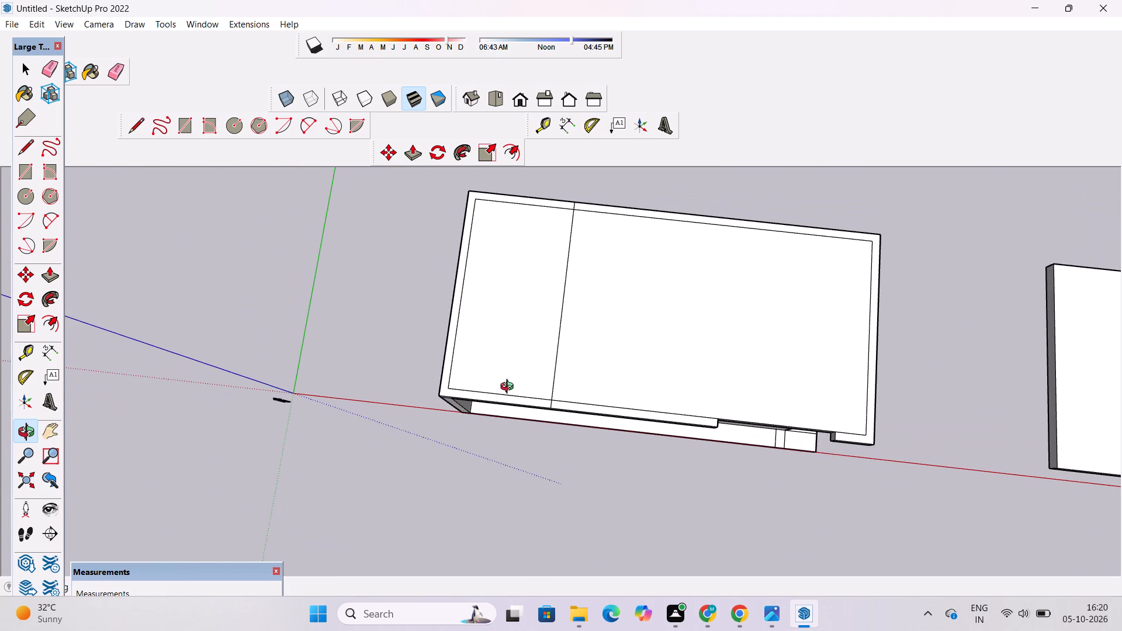
scroll(510, 388, "up", 1)
left_click_drag(527, 408, 502, 411)
left_click_drag(502, 403, 491, 412, "shift")
left_click_drag(477, 412, 524, 412)
scroll(496, 417, "up", 5)
left_click_drag(494, 418, 491, 425, "shift")
left_click_drag(491, 425, 510, 311, "shift")
scroll(512, 293, "down", 5)
left_click_drag(499, 323, 494, 399, "shift")
Raise the roof border section on the origin side of the cross line by 25' with Push/Pull.
key("space")
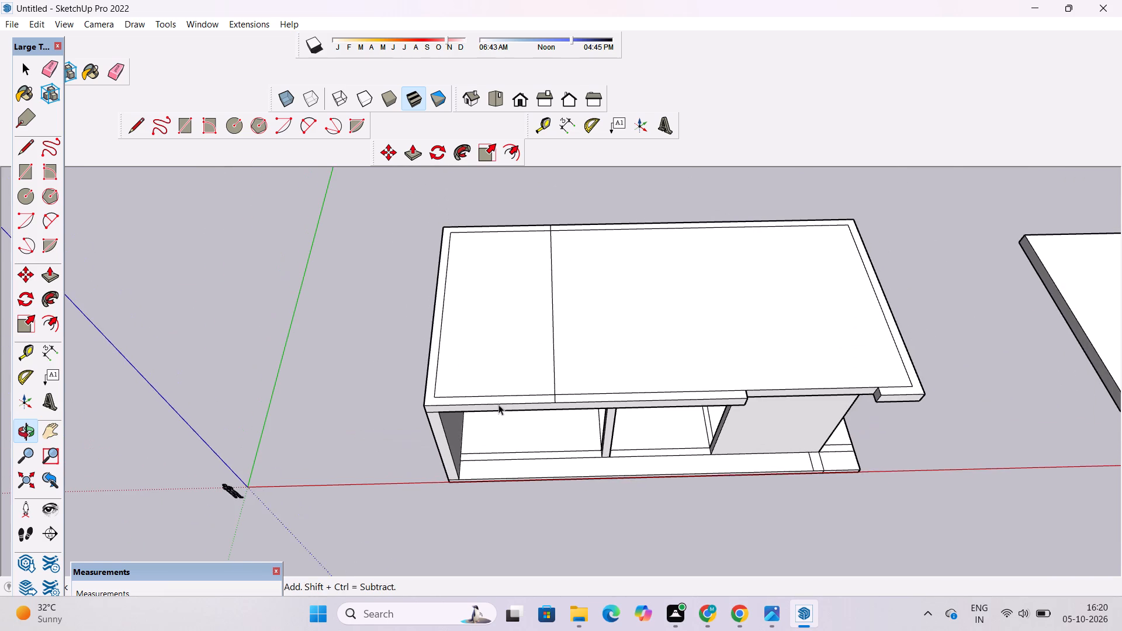
scroll(498, 402, "up", 4)
left_click(512, 397)
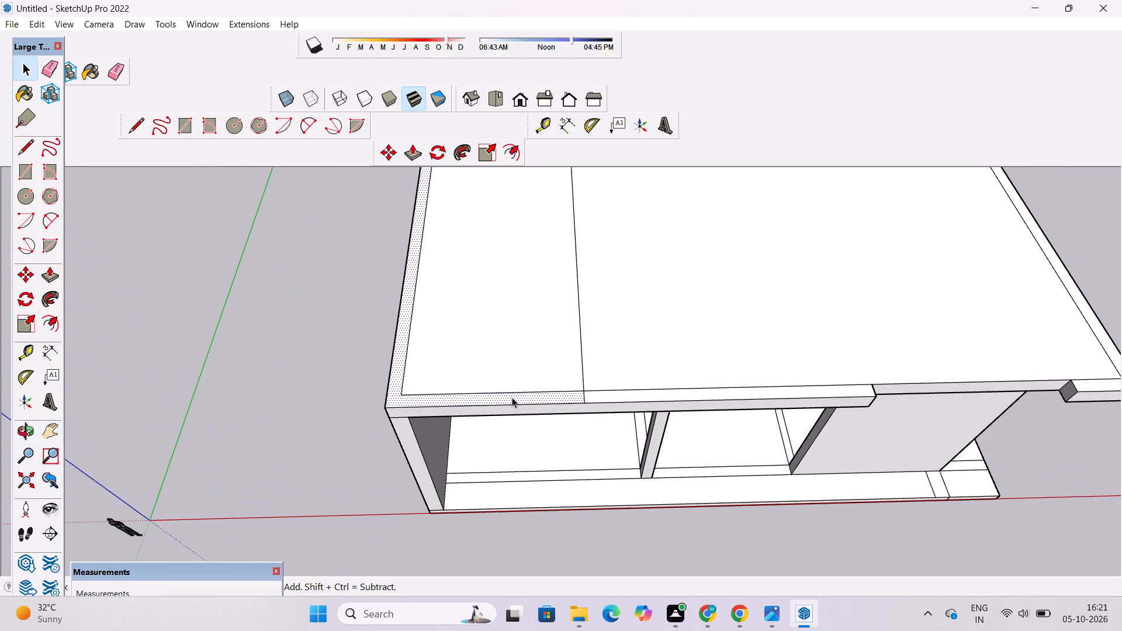
key("p")
left_click(512, 397)
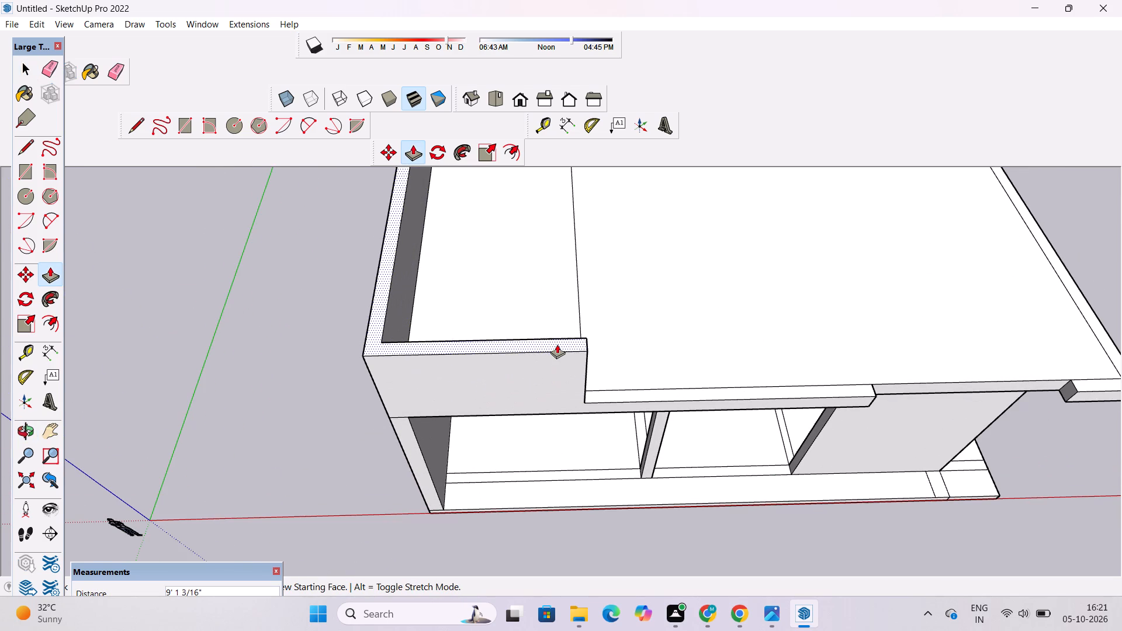
scroll(544, 336, "down", 4)
scroll(543, 294, "up", 4)
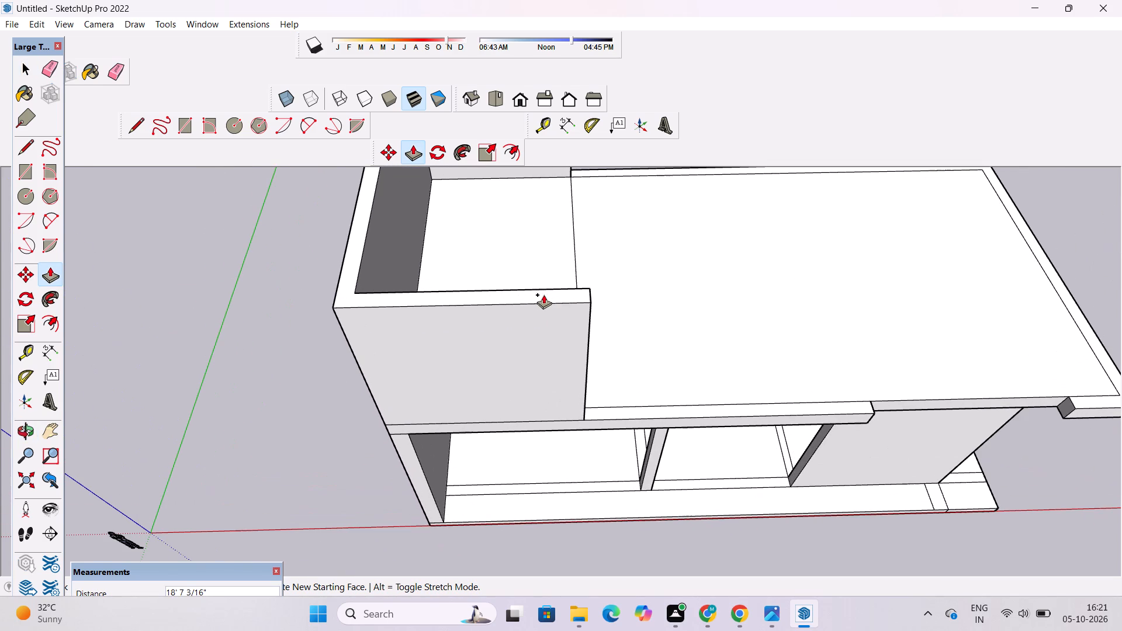
key("2")
type("5'")
key("Return")
Examine the raised walls and their joint with the roof fascia from above and from the front.
key("o")
scroll(514, 288, "down", 6)
left_click_drag(534, 373, 510, 250)
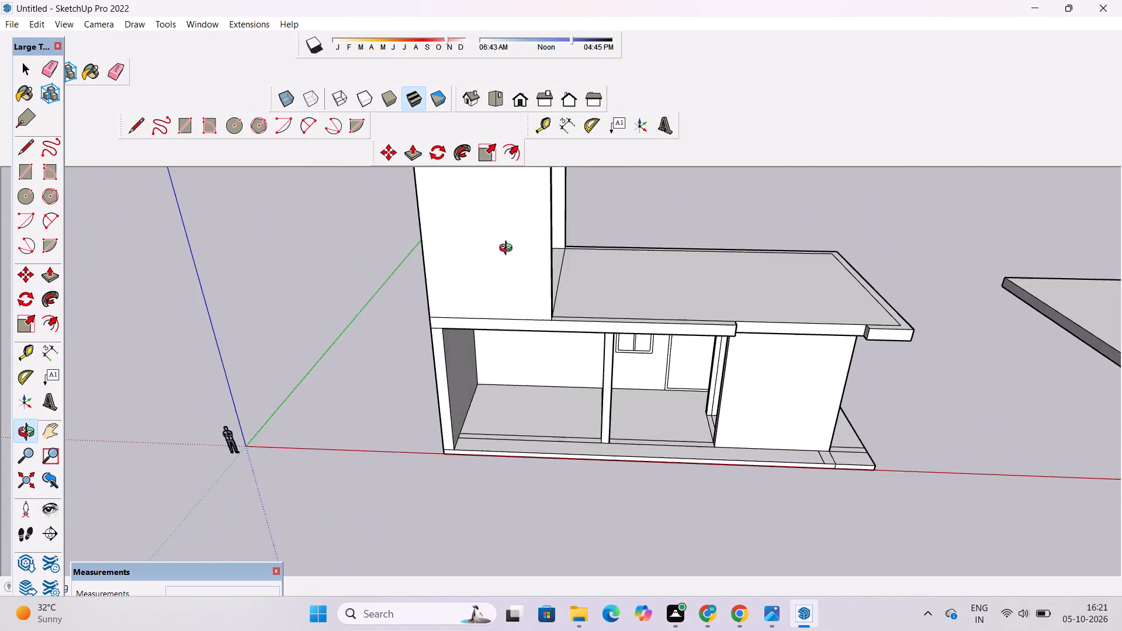
scroll(502, 265, "down", 4)
left_click_drag(509, 270, 500, 322, "shift")
left_click_drag(498, 344, 532, 232)
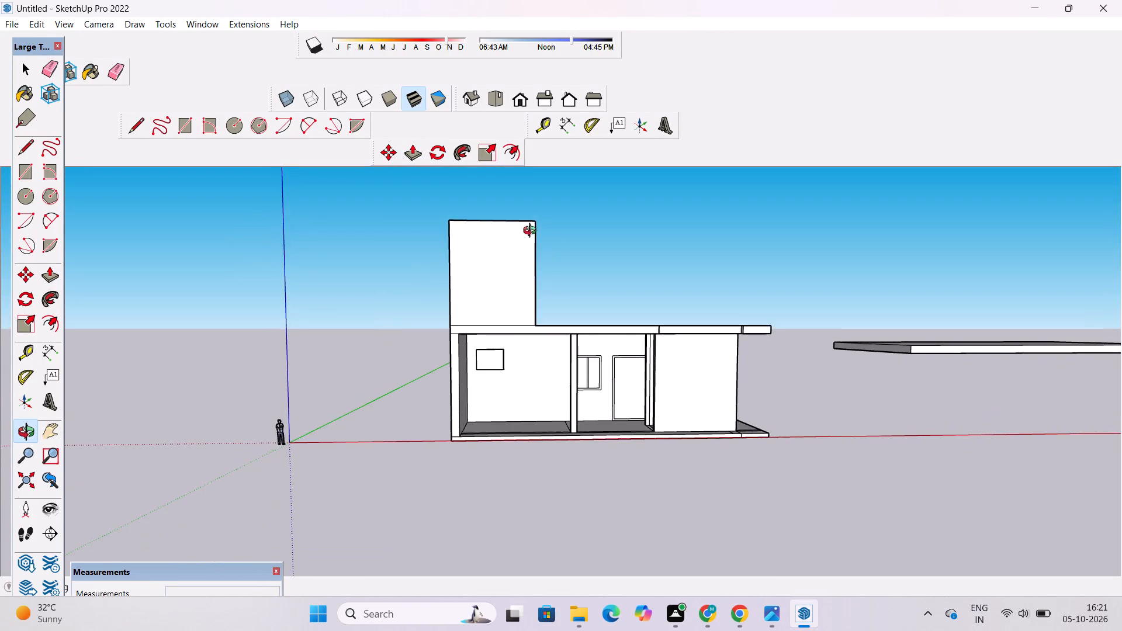
left_click_drag(528, 255, 527, 317, "shift")
scroll(439, 403, "up", 5)
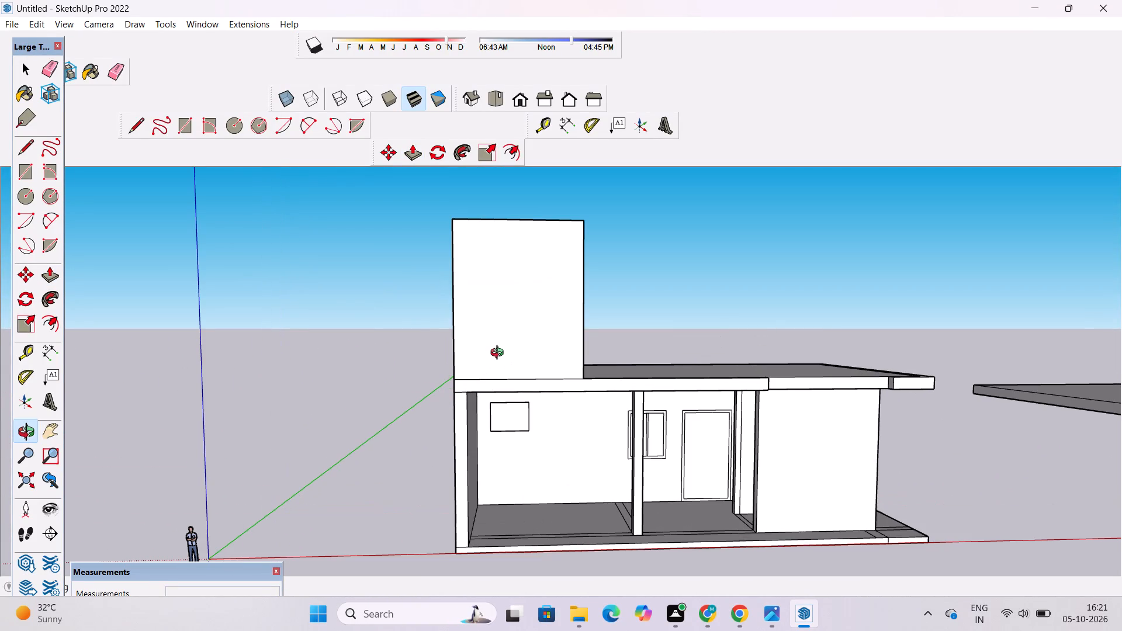
scroll(500, 354, "down", 5)
scroll(516, 419, "up", 5)
left_click_drag(484, 369, 496, 399, "shift")
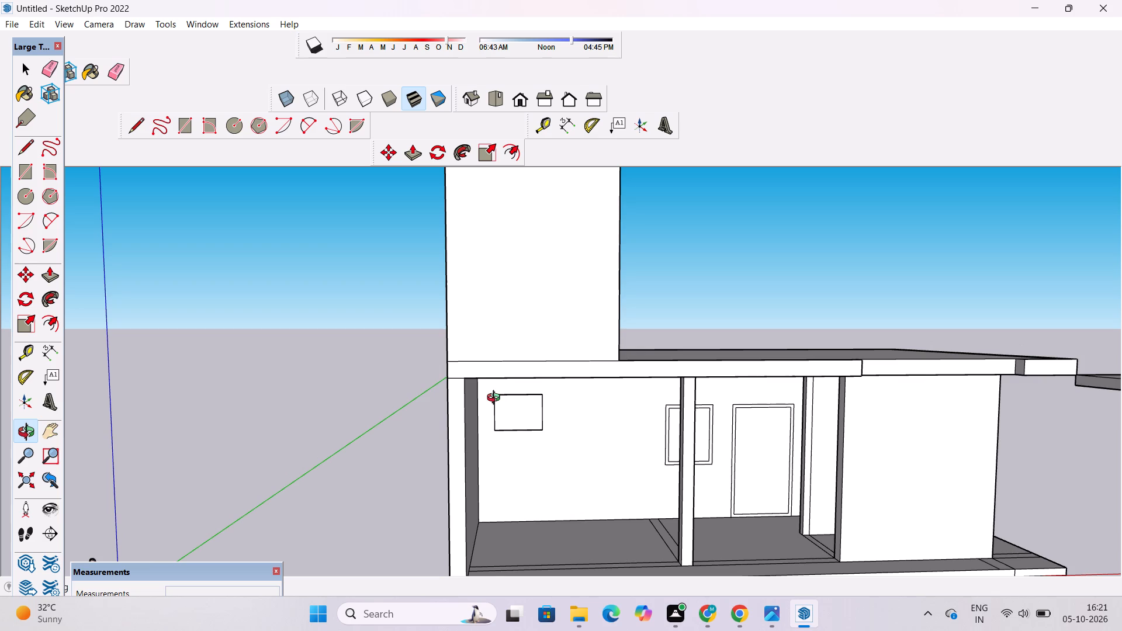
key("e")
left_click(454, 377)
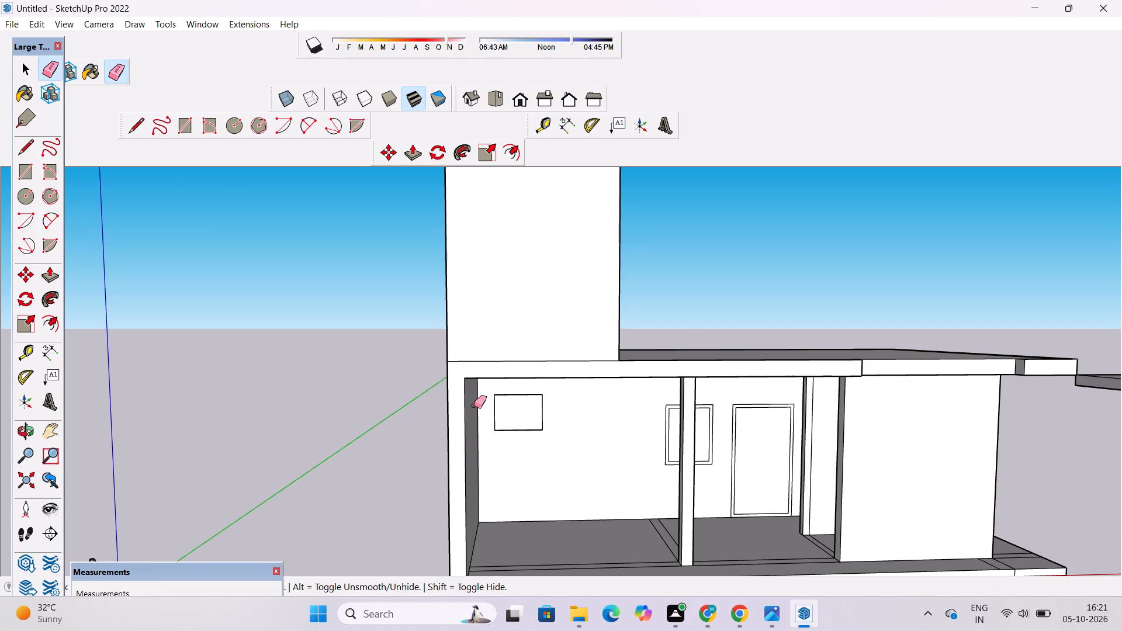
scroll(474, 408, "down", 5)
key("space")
Draw a square of about 10' 9" per side on the front face of the raised wall.
key("o")
scroll(472, 412, "up", 4)
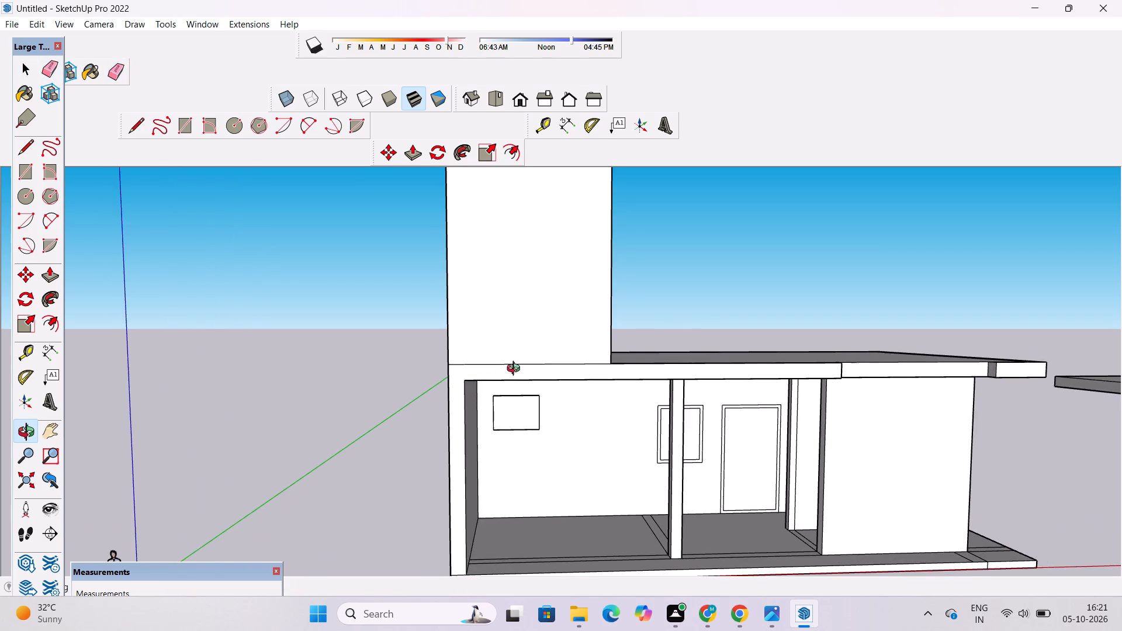
left_click_drag(517, 370, 503, 424, "shift")
scroll(490, 372, "down", 4)
left_click_drag(533, 359, 487, 389, "shift")
scroll(488, 399, "up", 2, "shift")
left_click_drag(500, 390, 492, 393, "shift")
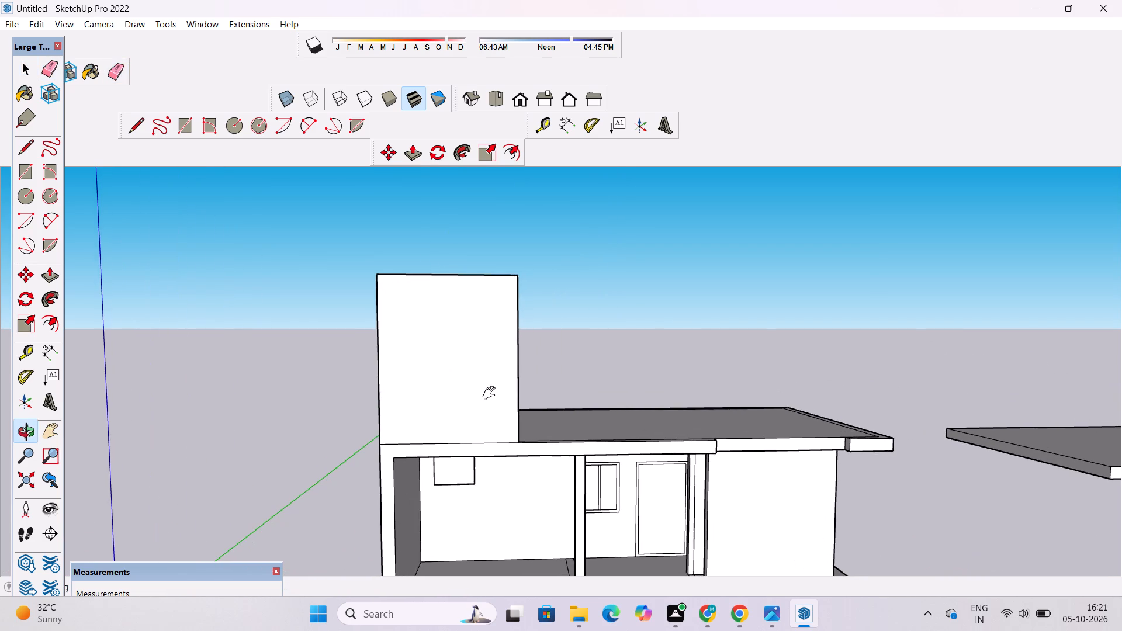
scroll(488, 393, "up", 5)
left_click_drag(491, 390, 477, 400, "shift")
left_click_drag(488, 400, 472, 403)
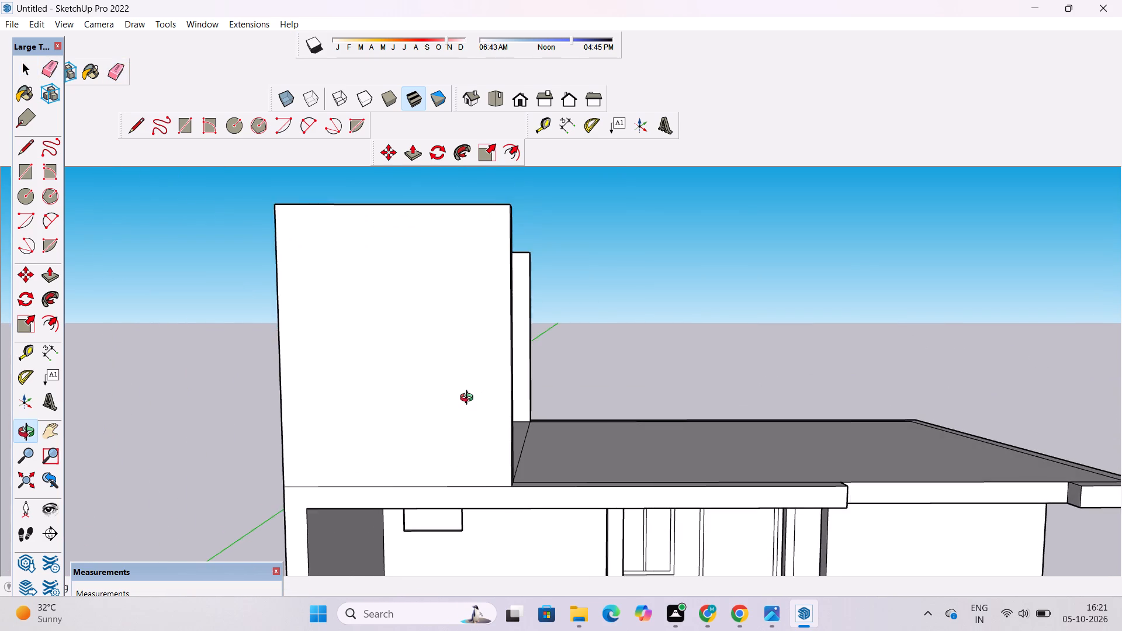
left_click_drag(467, 399, 559, 402, "shift")
scroll(552, 397, "down", 3)
left_click_drag(520, 391, 523, 399, "shift")
key("r")
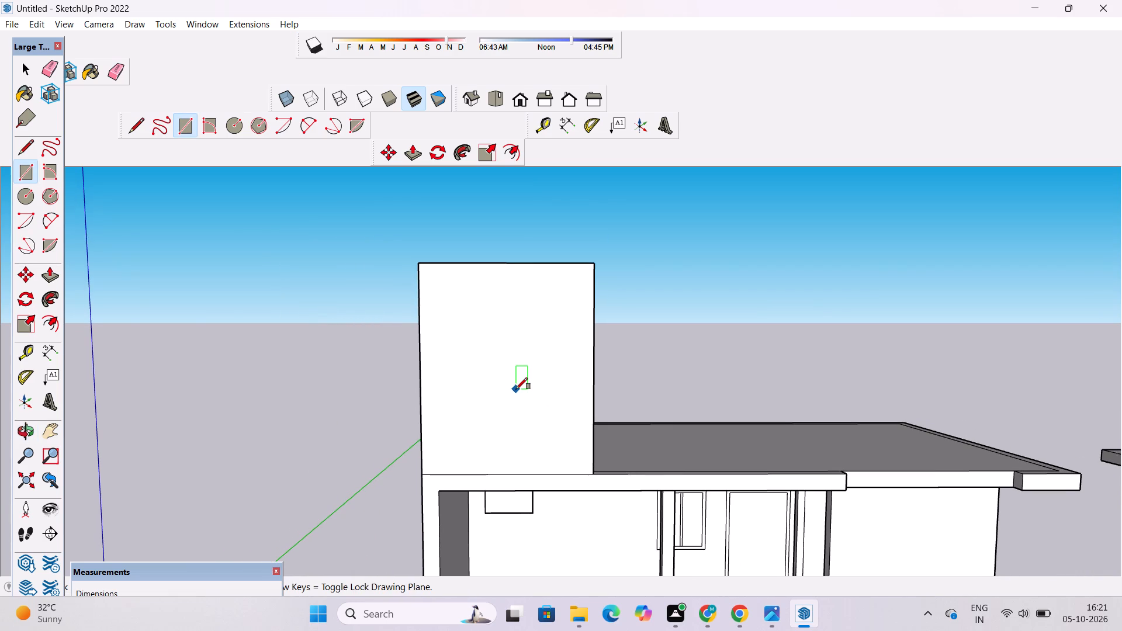
scroll(513, 389, "down", 4)
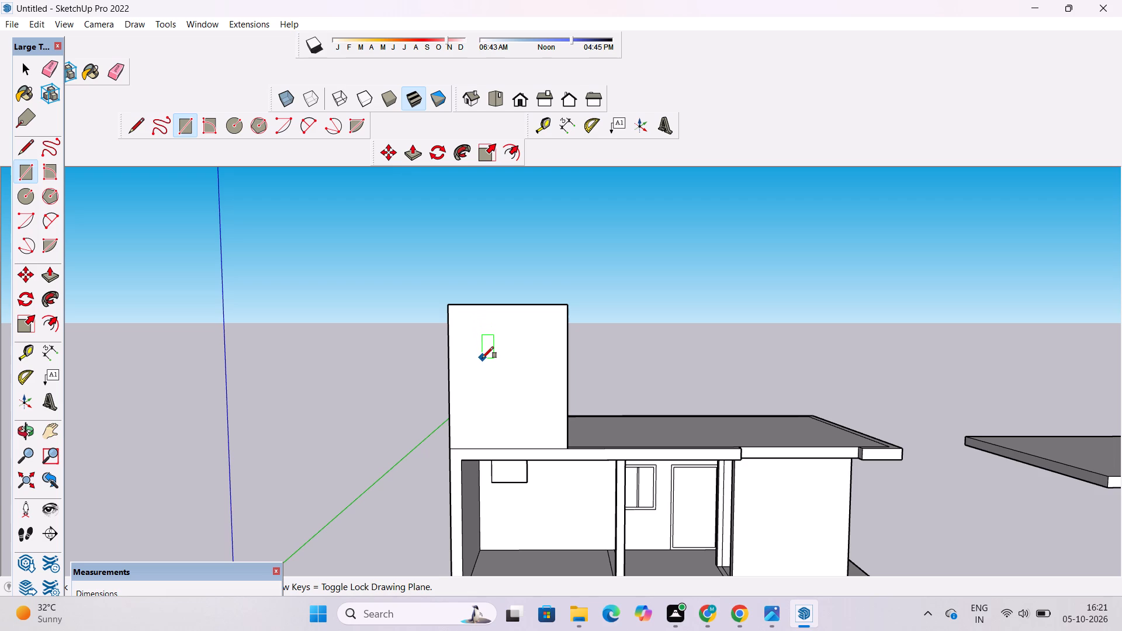
left_click(482, 361)
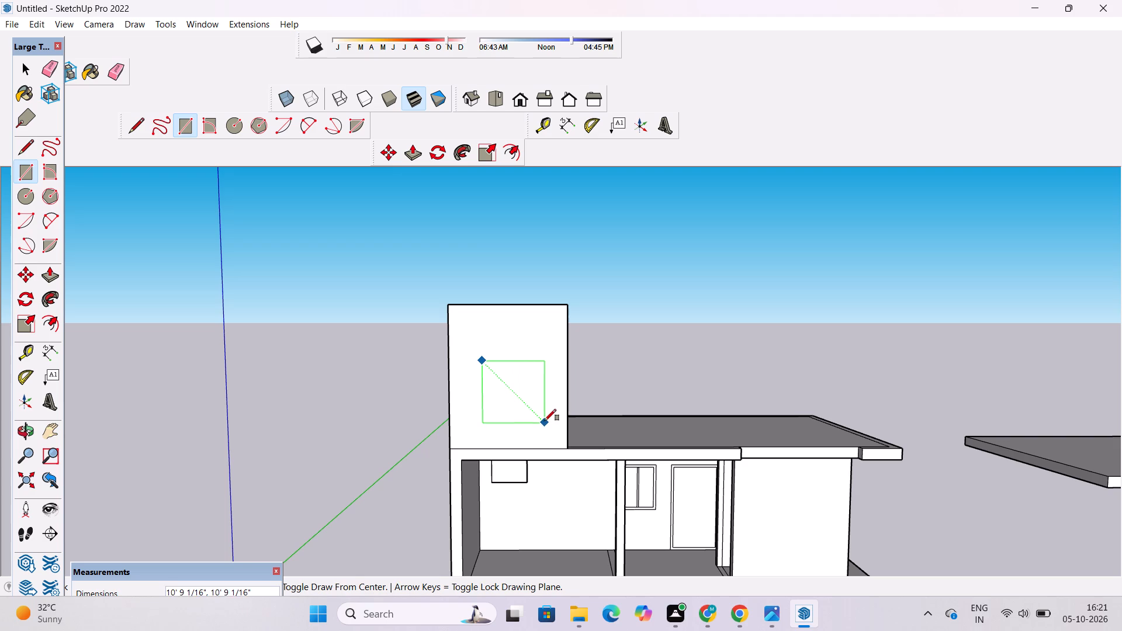
left_click(543, 421)
Move the square with its edges up and toward the origin side to centre it roughly on the raised wall's front face.
scroll(526, 410, "up", 3)
key("space")
double_click(521, 397)
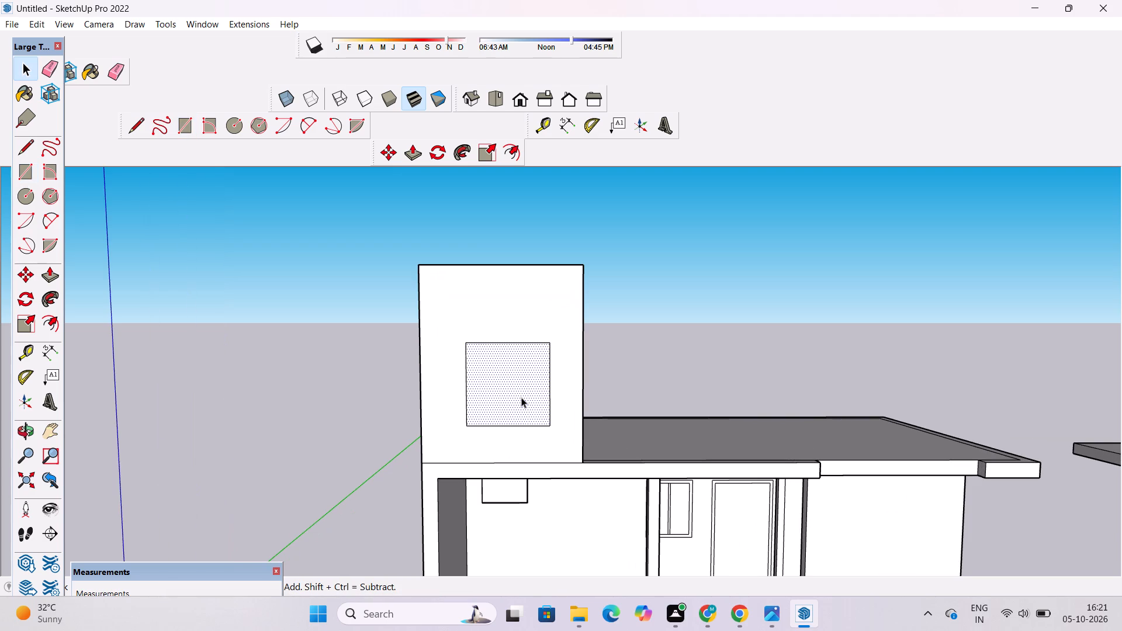
key("m")
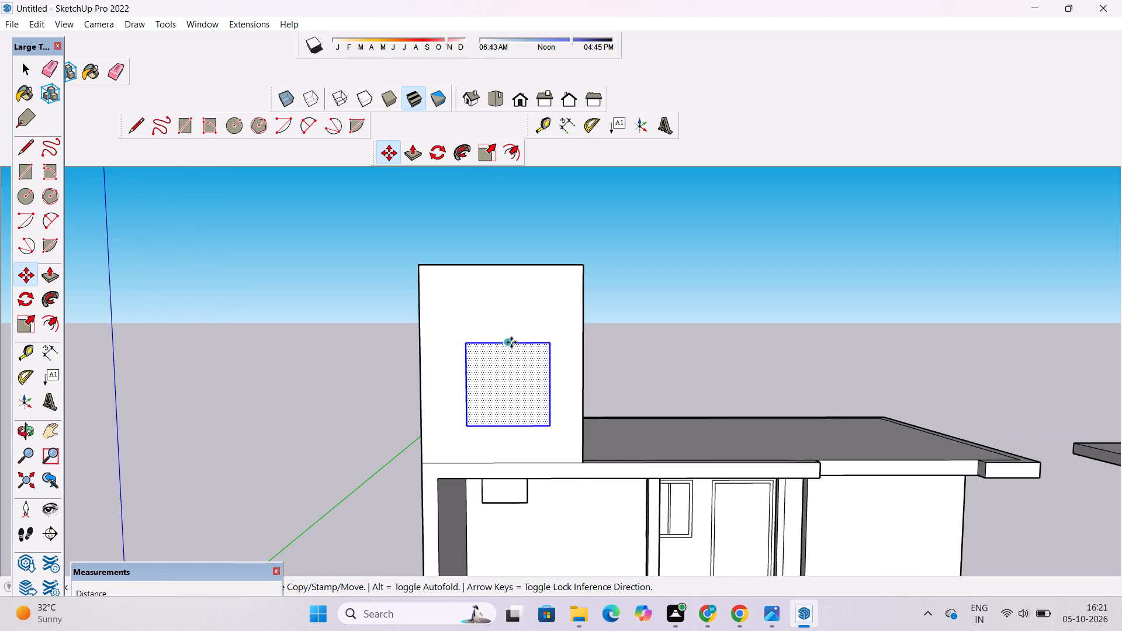
left_click(511, 342)
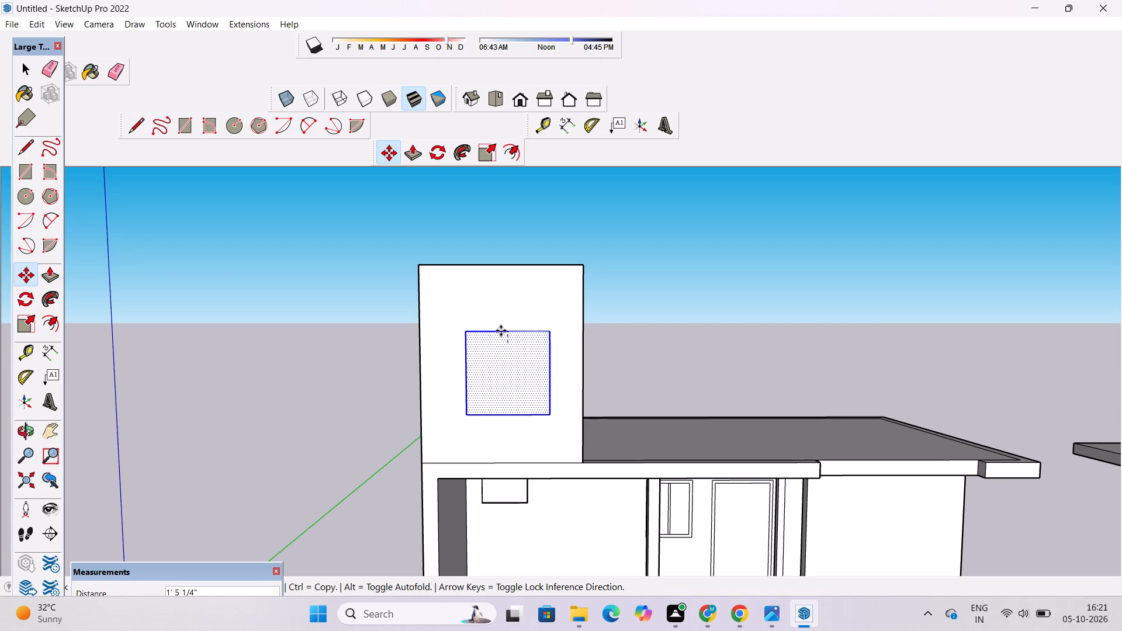
left_click(497, 331)
key("space")
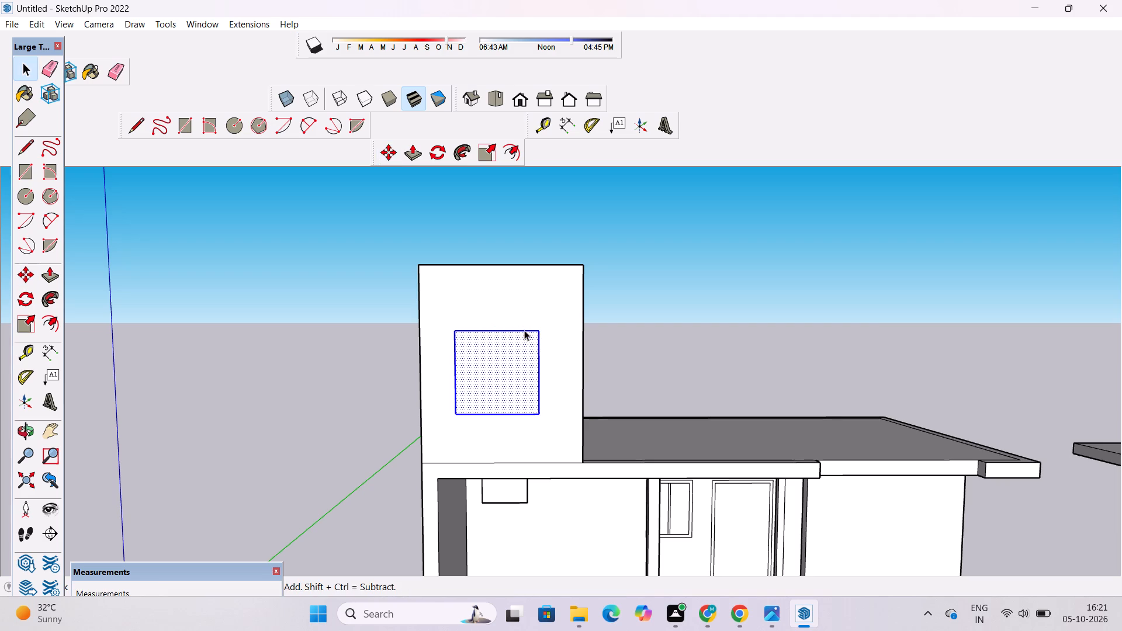
key("o")
left_click_drag(662, 341, 646, 397)
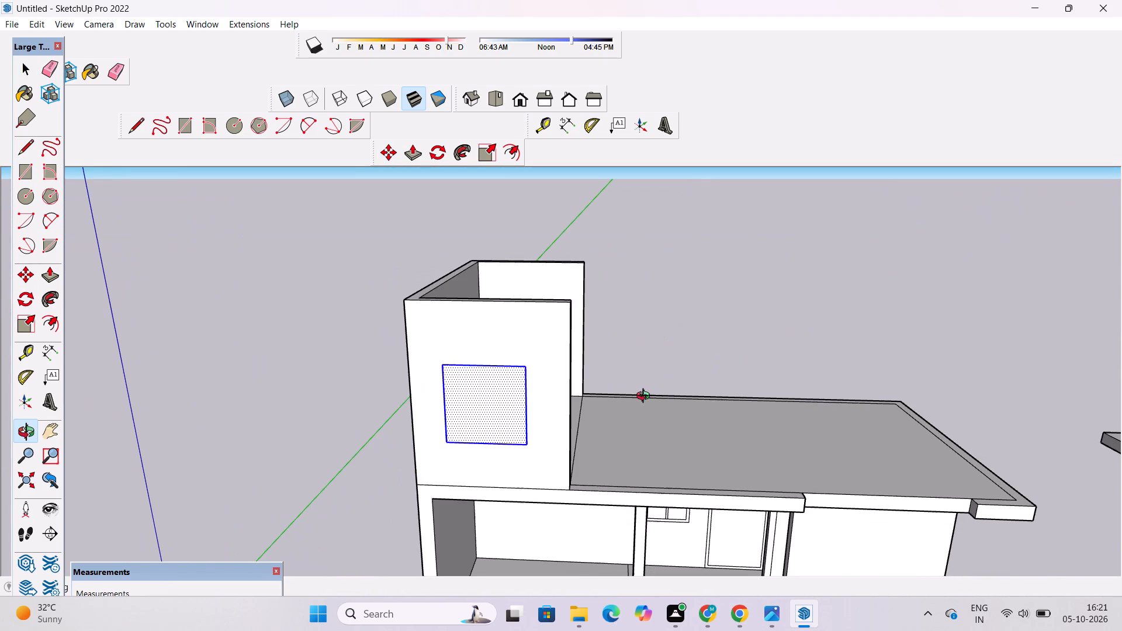
key("space")
left_click(749, 346)
Offset the outline of the square on the raised wall's front face inward by 6" to form a frame.
scroll(623, 372, "down", 4)
scroll(553, 412, "up", 4)
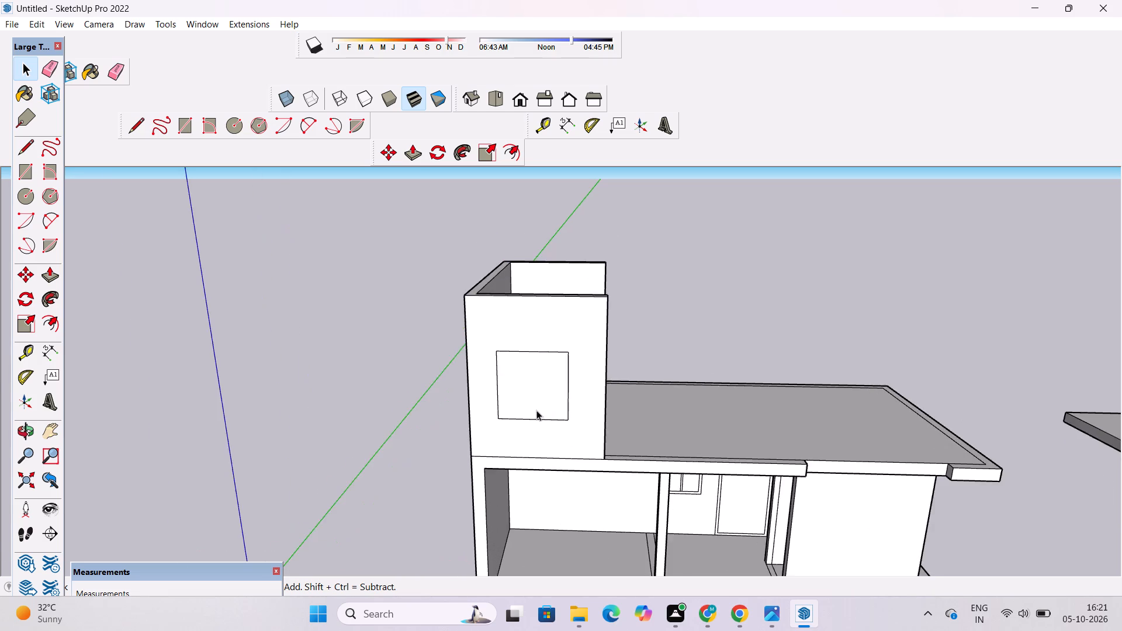
scroll(536, 410, "up", 4)
key("o")
left_click_drag(532, 417, 574, 421)
left_click_drag(582, 428, 545, 419)
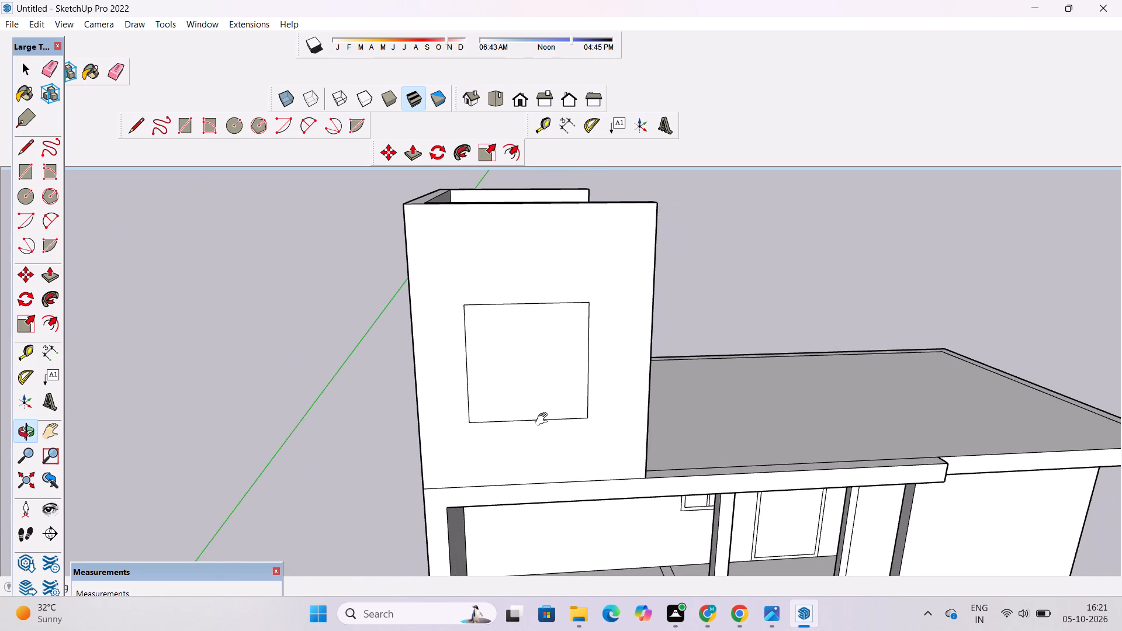
scroll(544, 419, "down", 1)
left_click_drag(542, 425, 543, 396)
left_click_drag(543, 394, 512, 425, "shift")
scroll(504, 418, "up", 2, "shift")
left_click_drag(539, 396, 491, 392)
type("of")
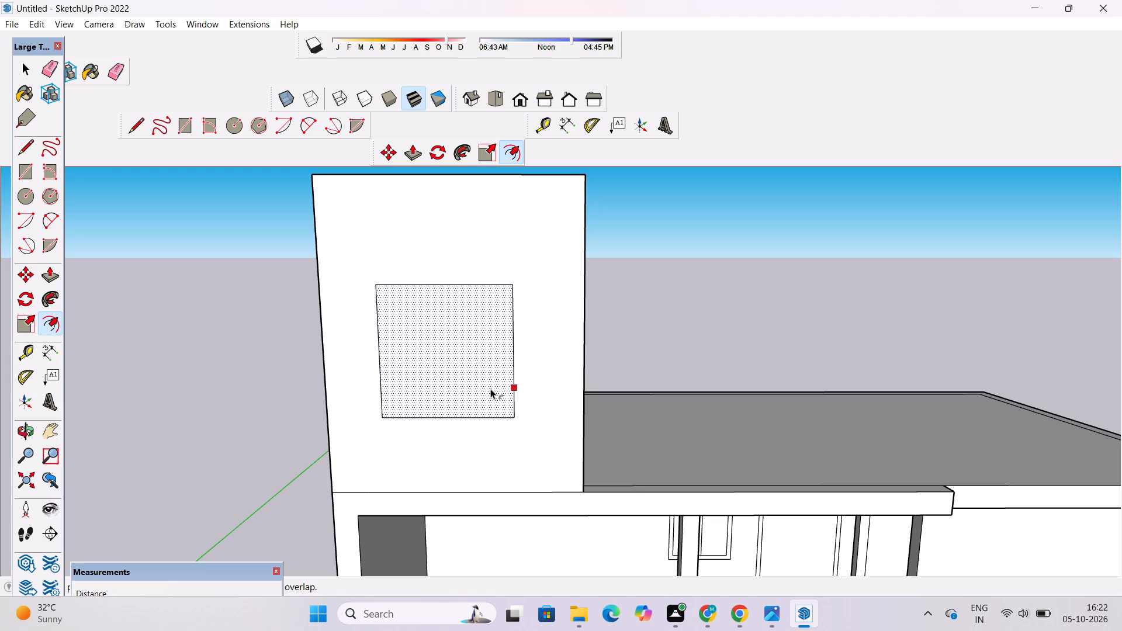
scroll(487, 378, "down", 2)
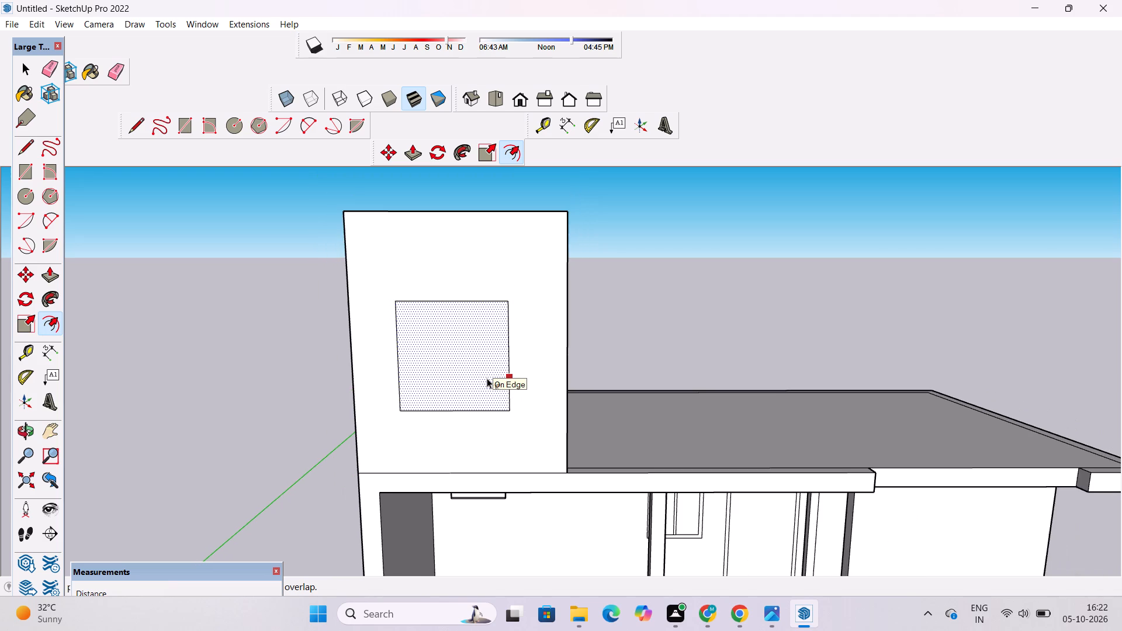
scroll(487, 378, "down", 2)
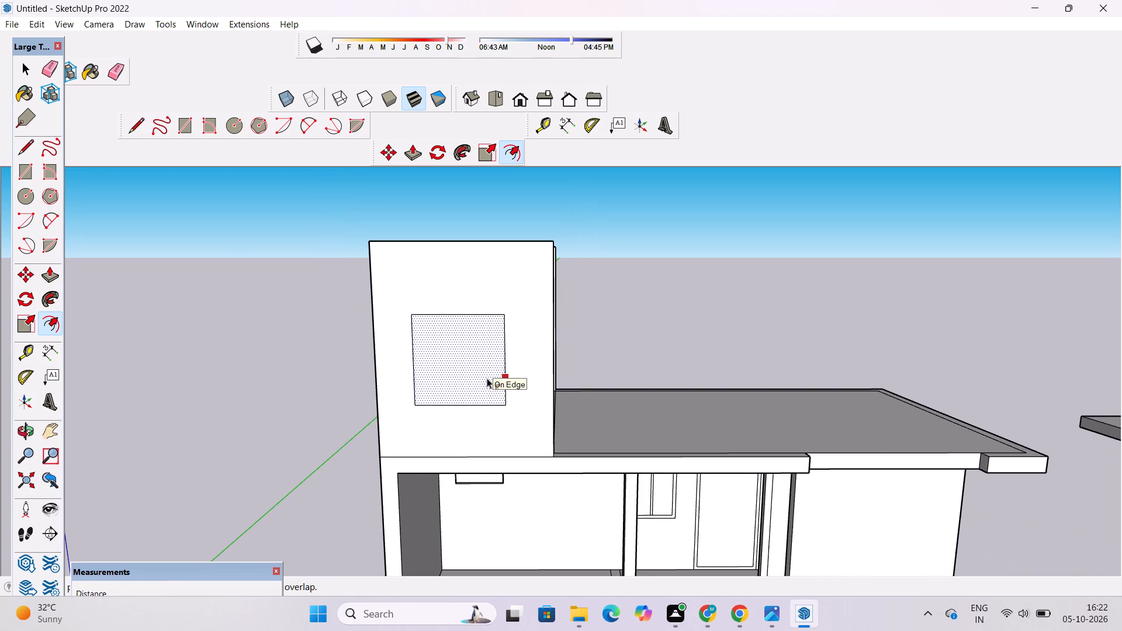
scroll(487, 378, "down", 1)
scroll(487, 378, "up", 2)
left_click(467, 312)
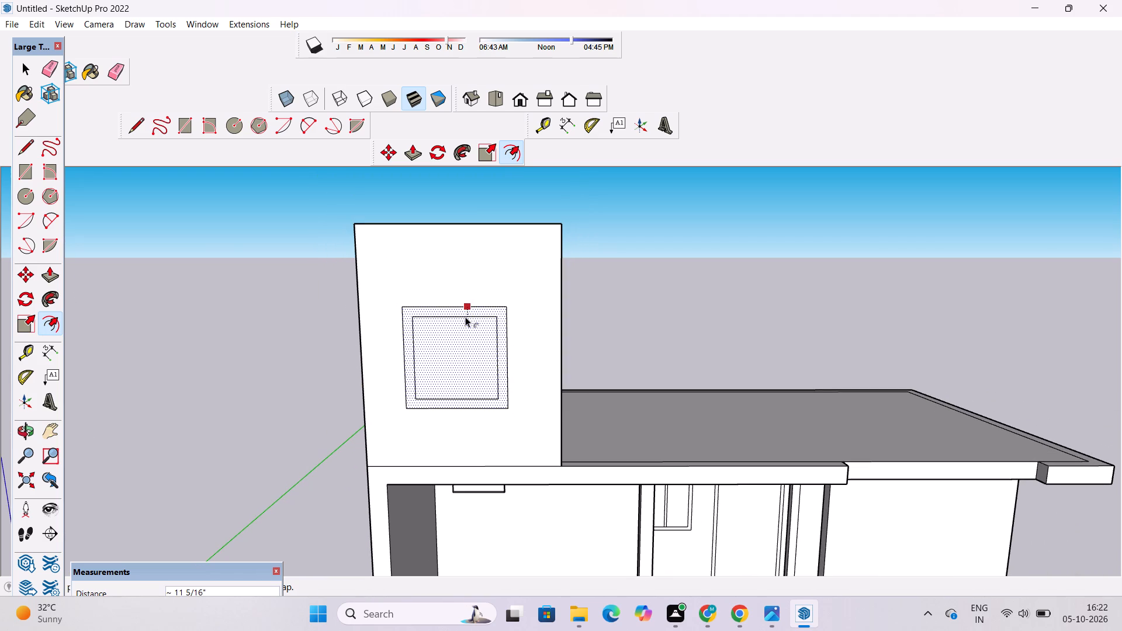
scroll(465, 317, "up", 3)
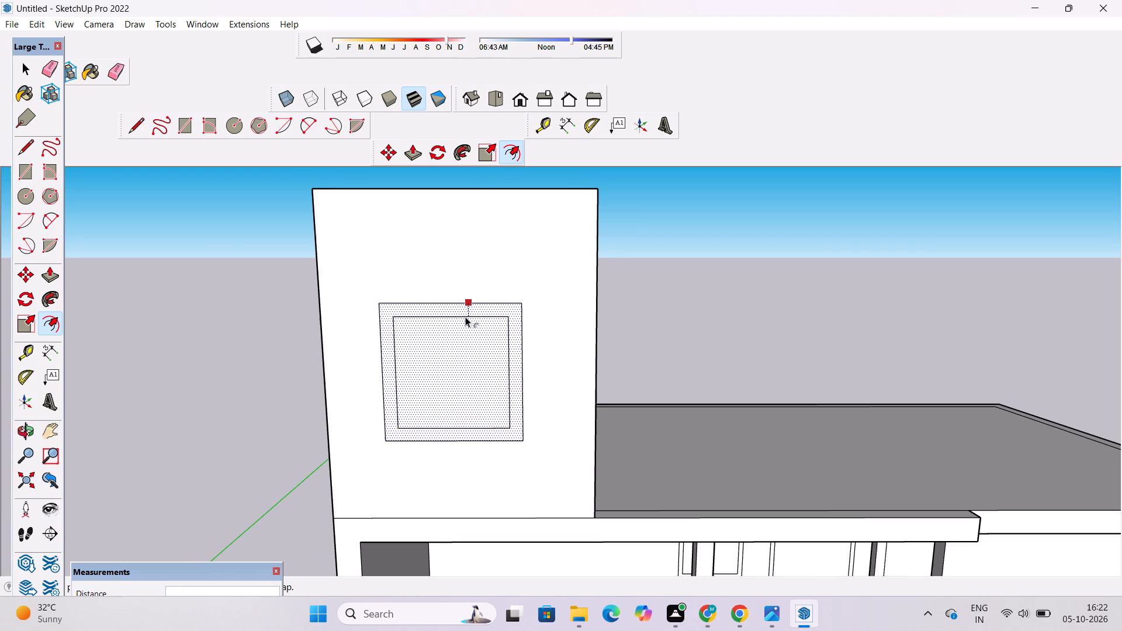
type("6\"")
key("Return")
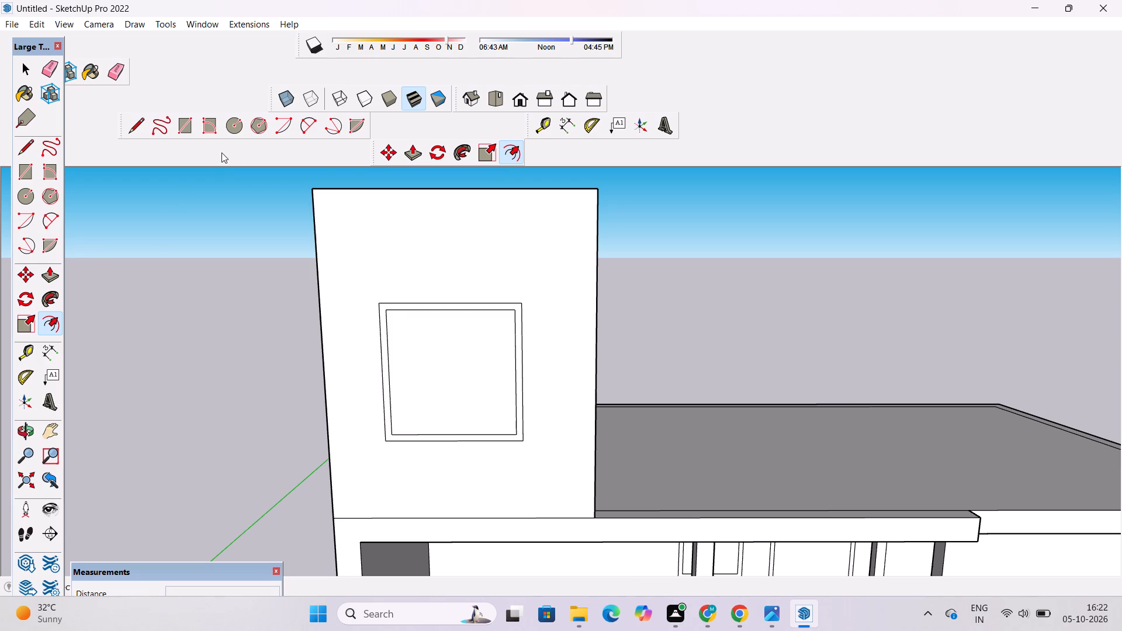
key("space")
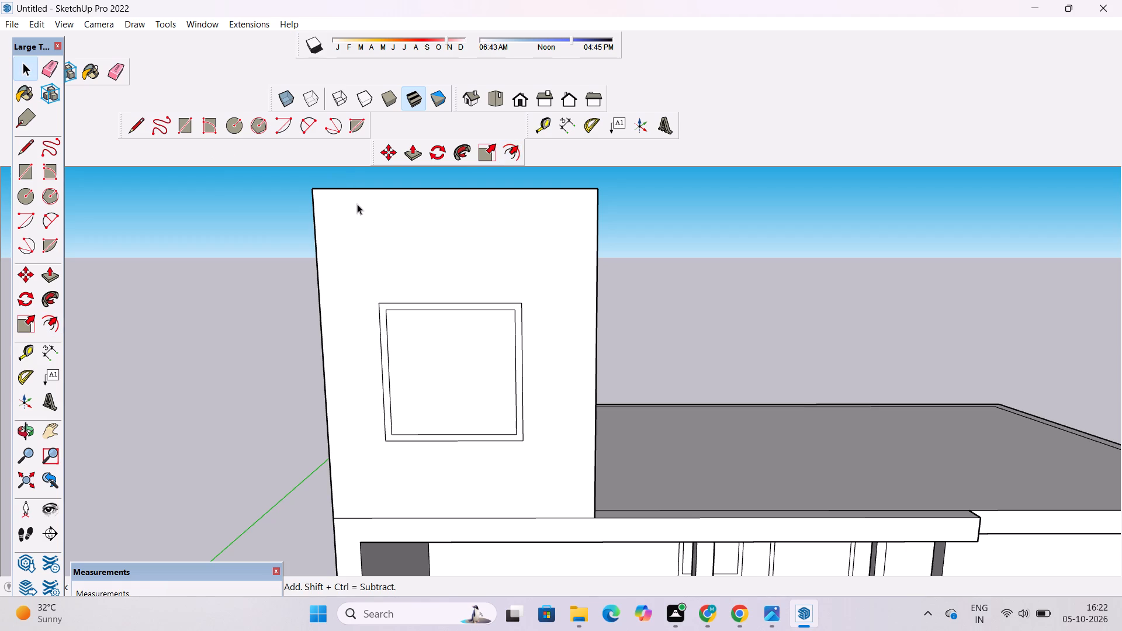
Place a vertical guide 4' 9 5/16" from the inner square's origin-side edge, through the midpoint of its bottom edge.
key("t")
scroll(352, 221, "down", 4)
scroll(378, 327, "up", 6)
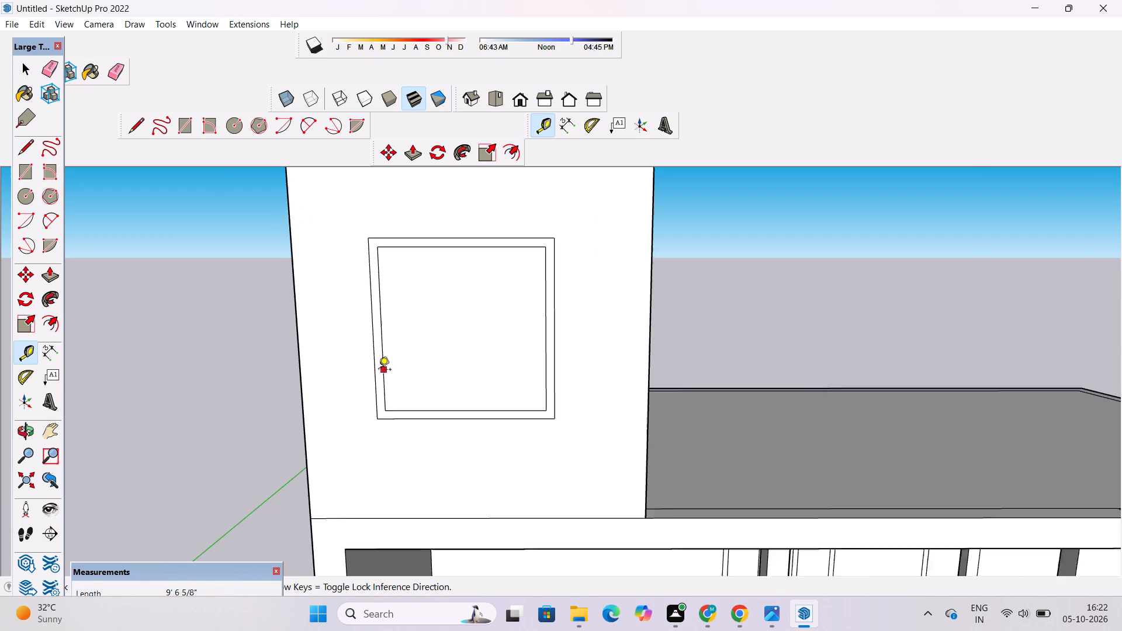
scroll(379, 370, "up", 1)
left_click(379, 325)
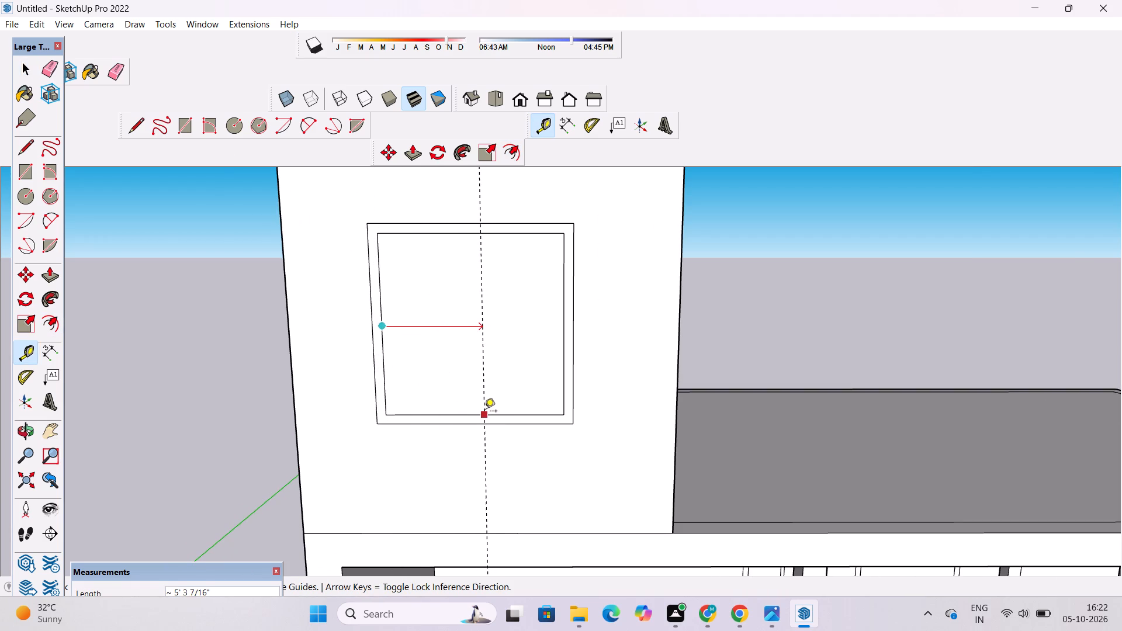
scroll(484, 412, "down", 1)
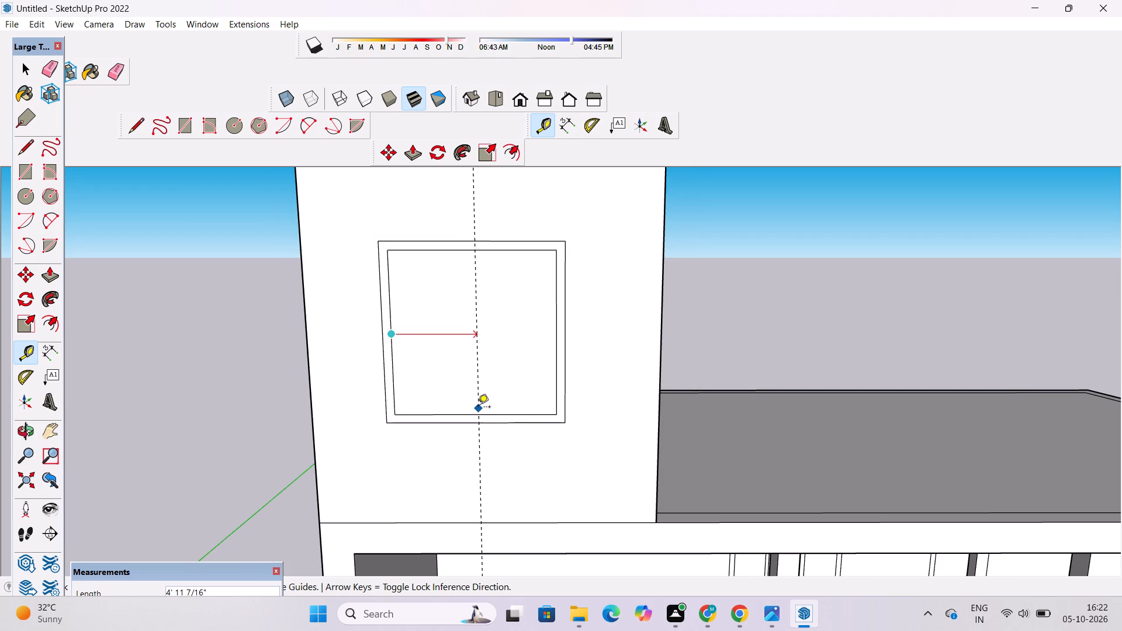
scroll(473, 411, "down", 2)
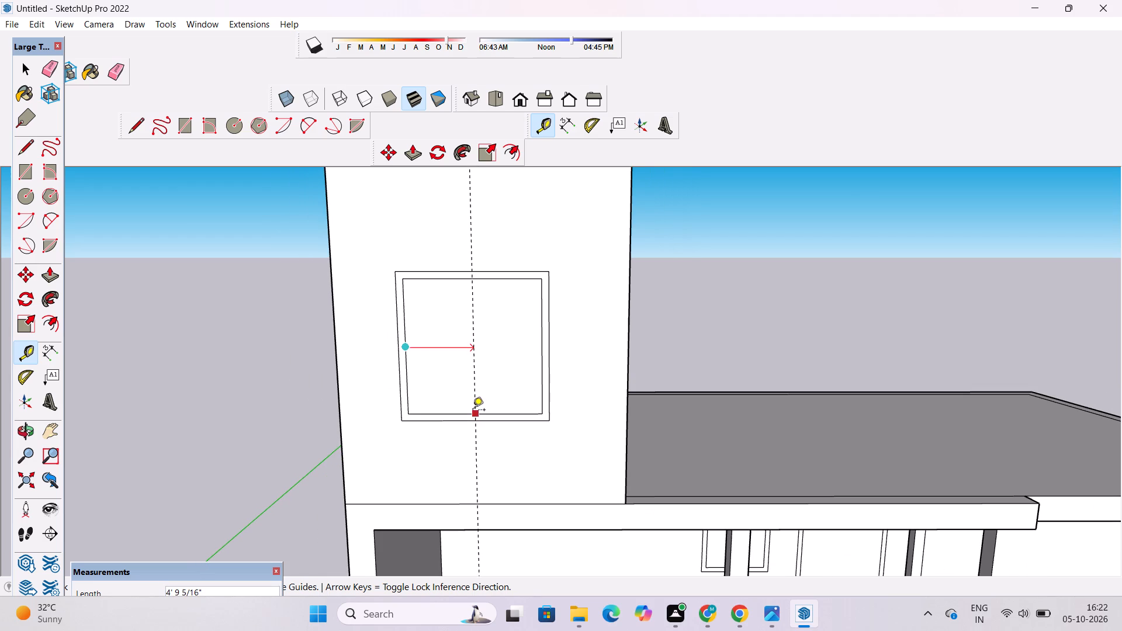
scroll(473, 411, "up", 1)
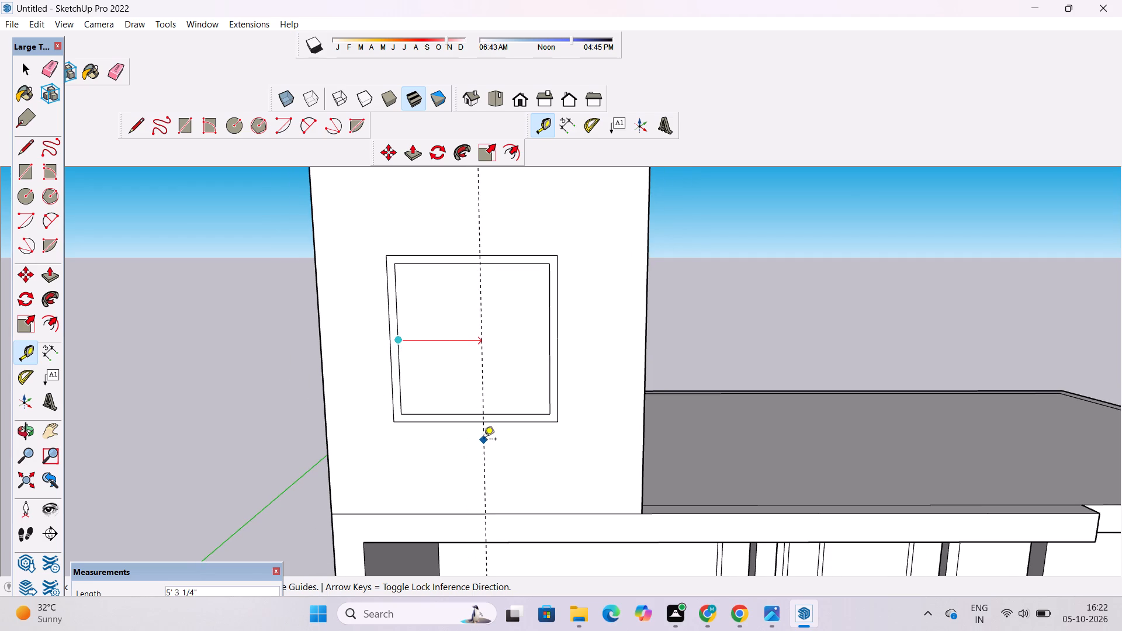
scroll(456, 470, "up", 1)
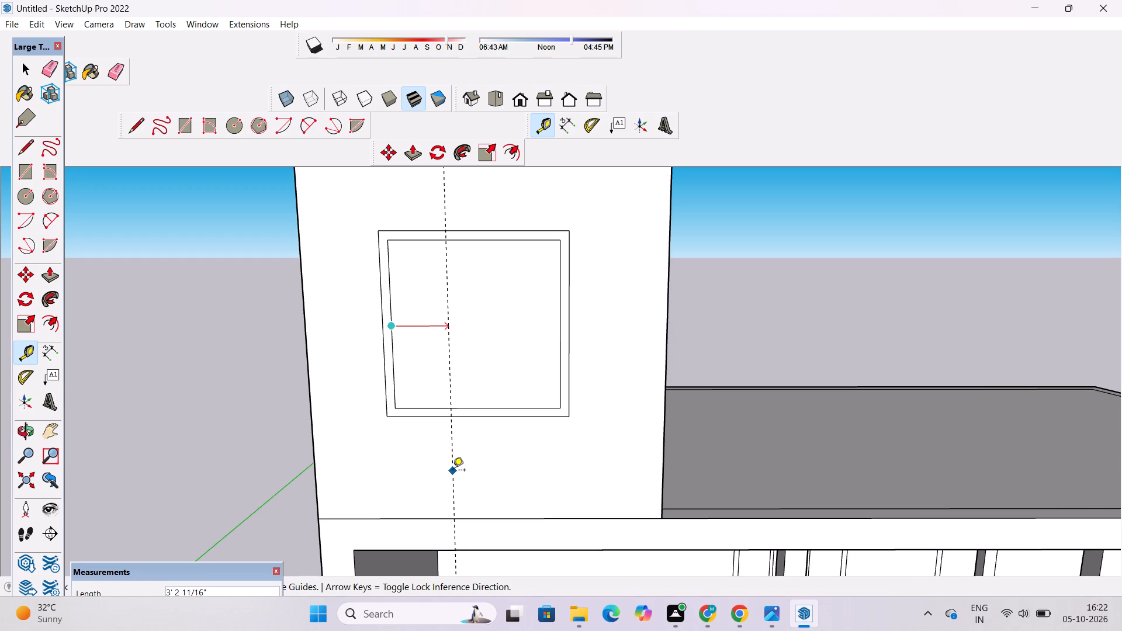
scroll(453, 471, "down", 1)
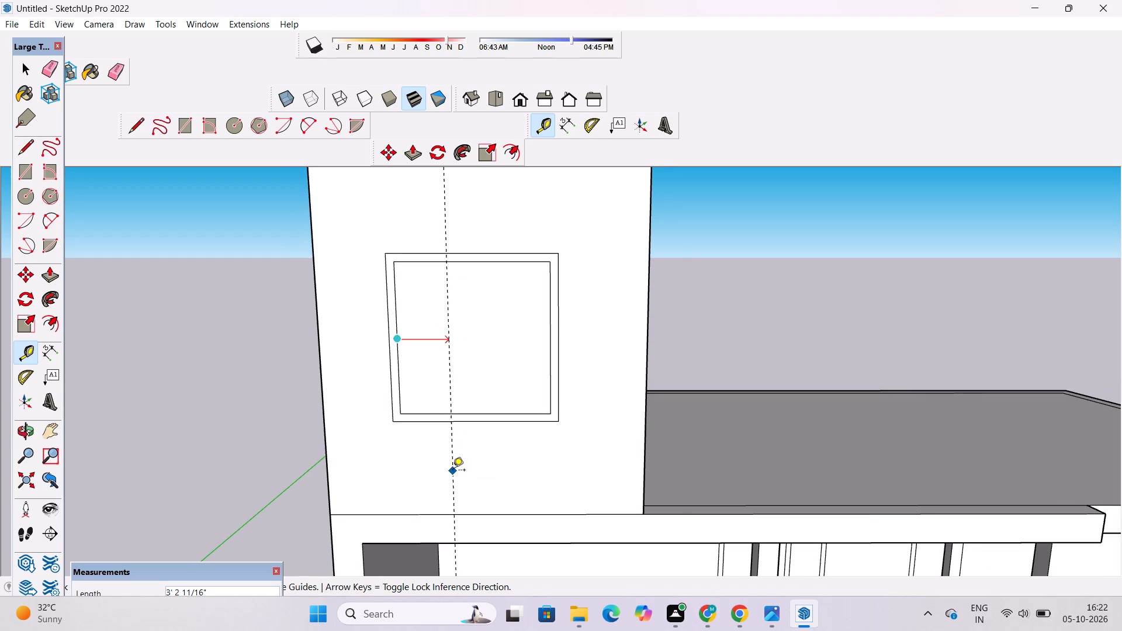
scroll(453, 471, "up", 1)
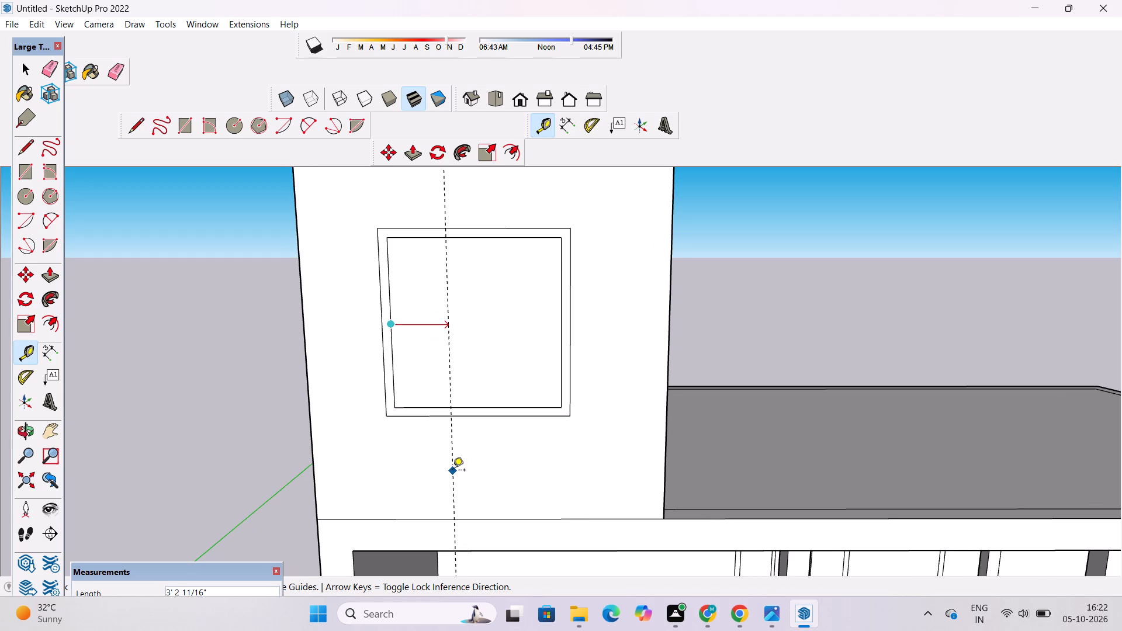
scroll(453, 471, "down", 3)
scroll(462, 422, "up", 7)
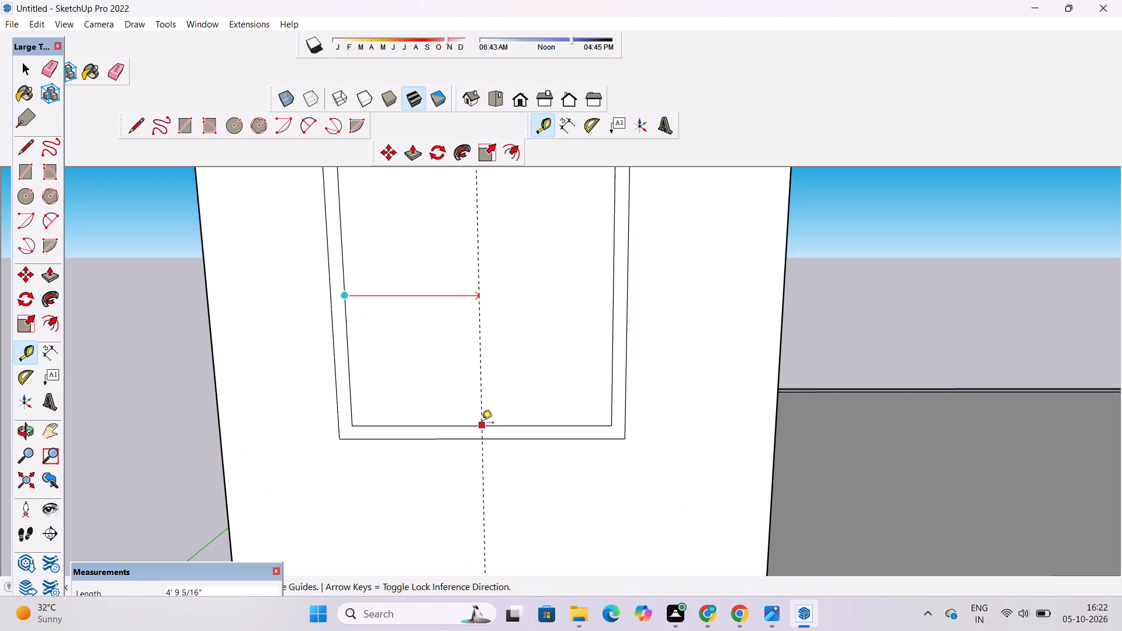
left_click(482, 425)
Add two parallel vertical guides, one 2" to each side of the centre guide.
scroll(476, 444, "down", 8)
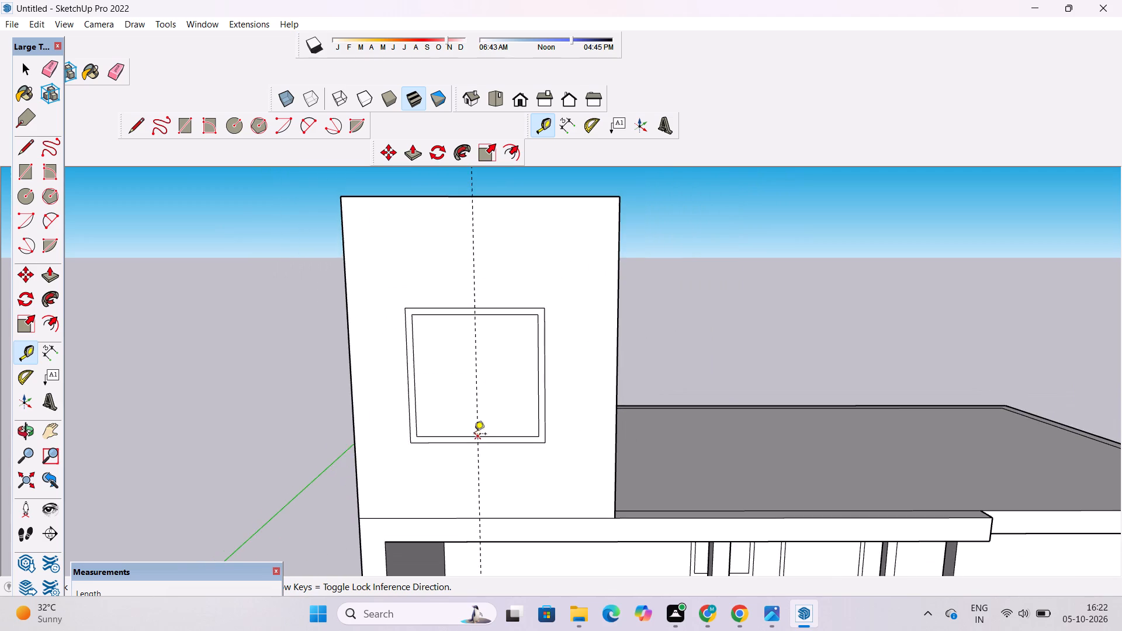
scroll(479, 348, "up", 6)
left_click(472, 315)
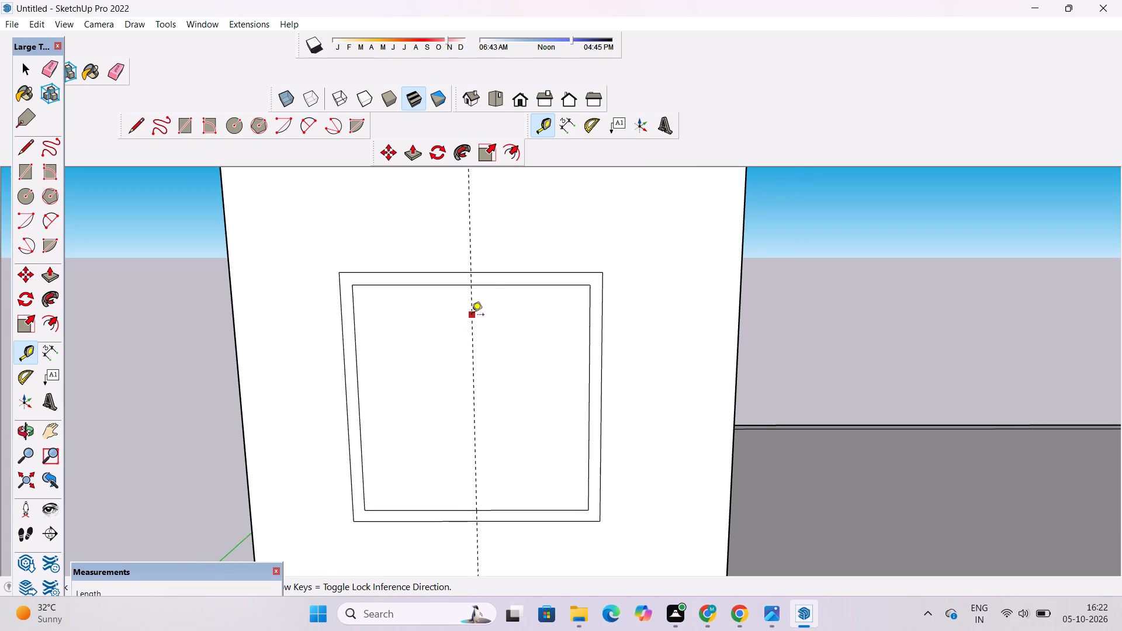
type("2\"")
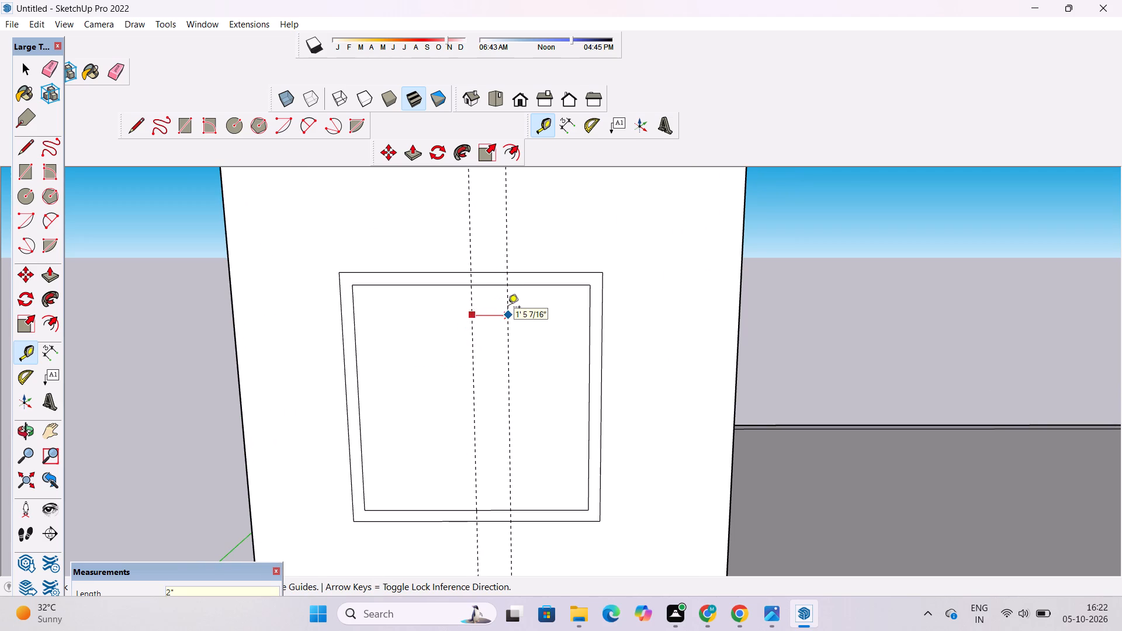
key("Return")
scroll(467, 339, "up", 5)
left_click(477, 283)
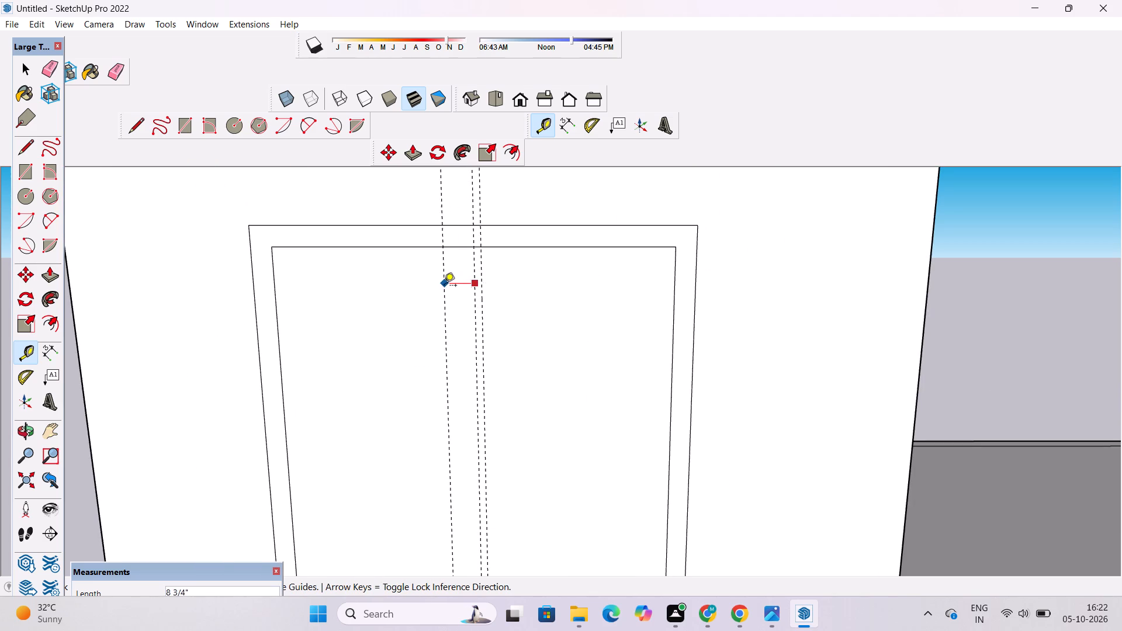
type("2\"")
key("Return")
Draw a 4" by 9' 6 5/8" rectangle between the outer guides, spanning the inner square from top edge to bottom edge.
scroll(428, 318, "down", 6)
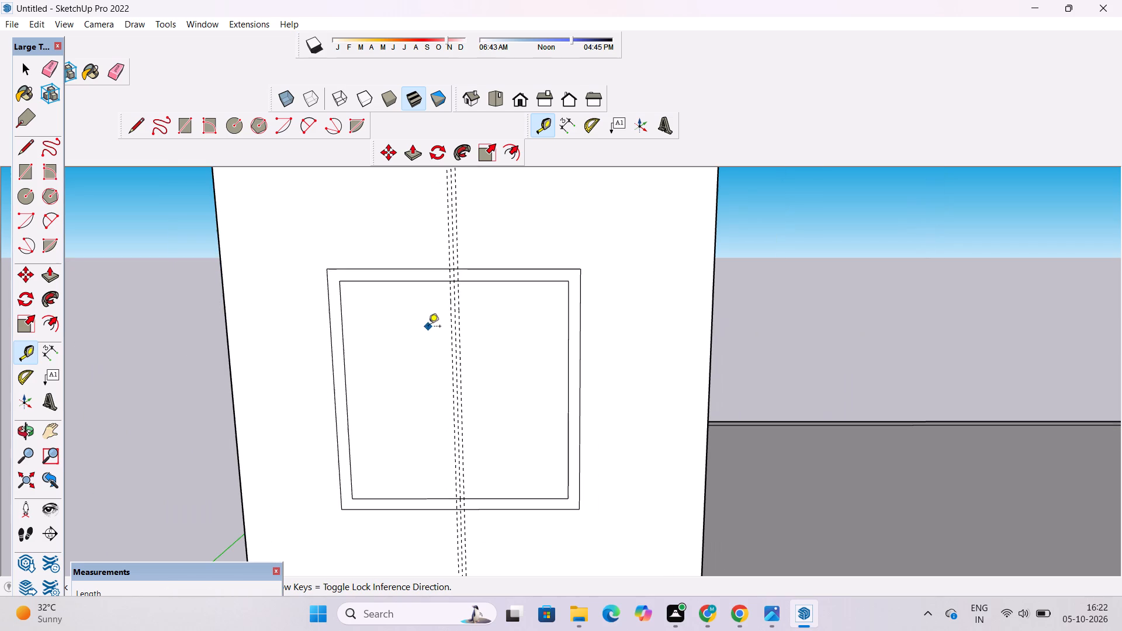
left_click(179, 128)
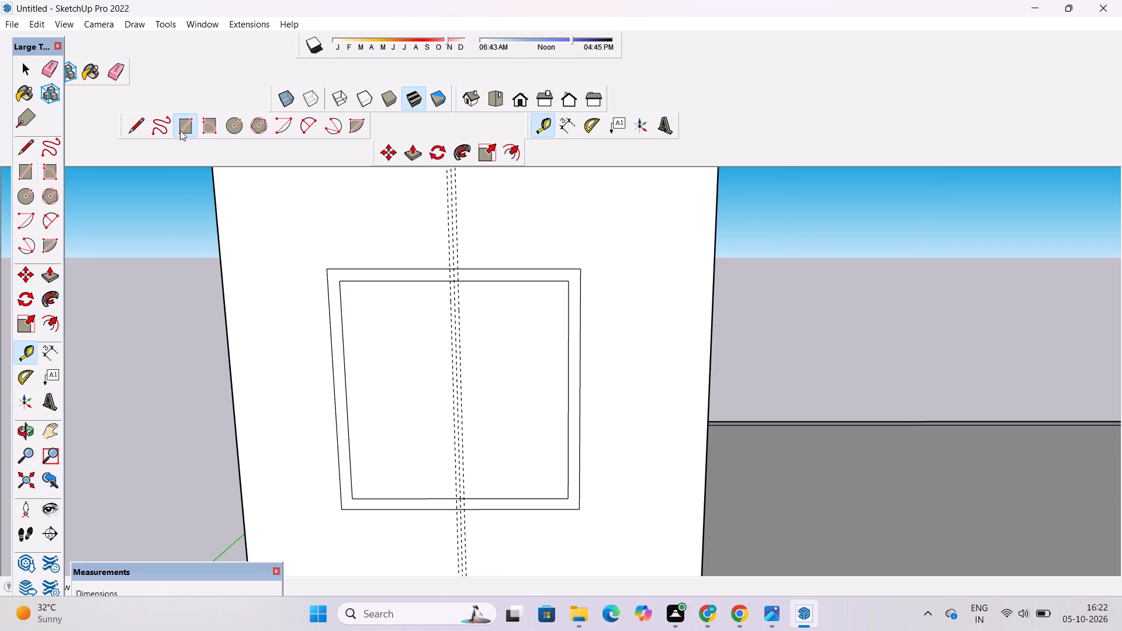
scroll(494, 304, "up", 12)
scroll(465, 267, "up", 3)
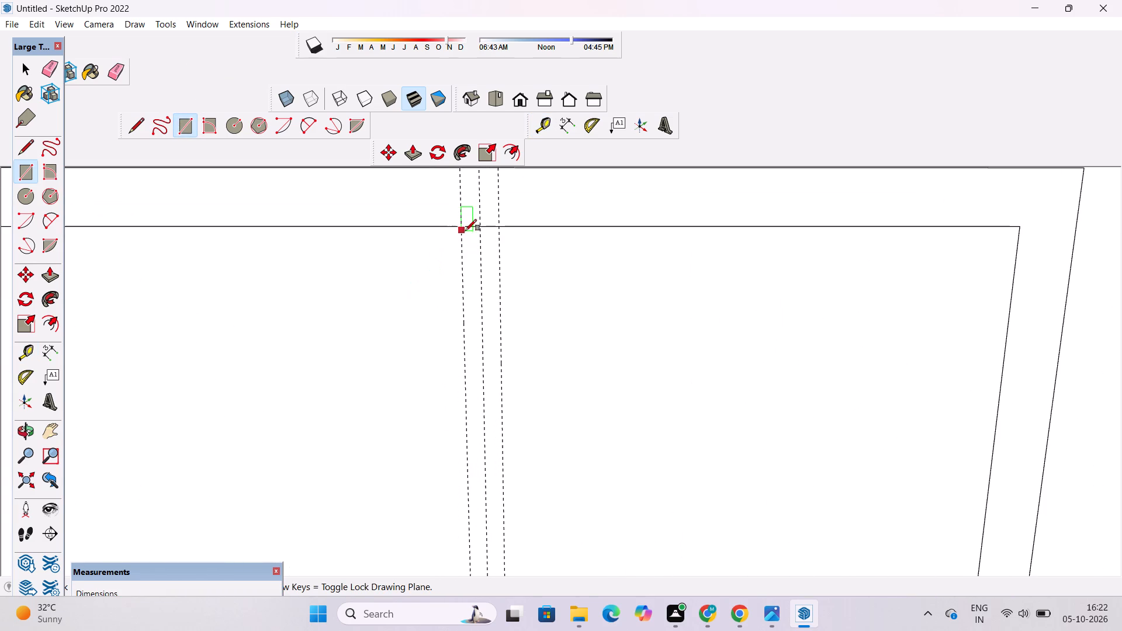
left_click(460, 224)
scroll(494, 258, "down", 5)
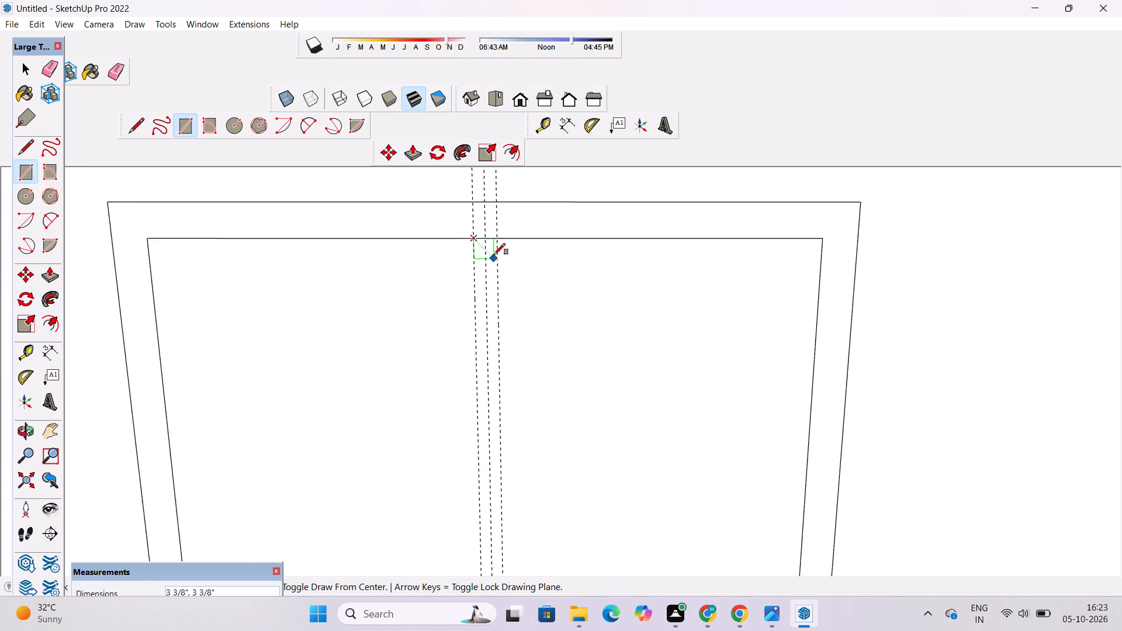
scroll(494, 255, "down", 10)
scroll(536, 408, "up", 1)
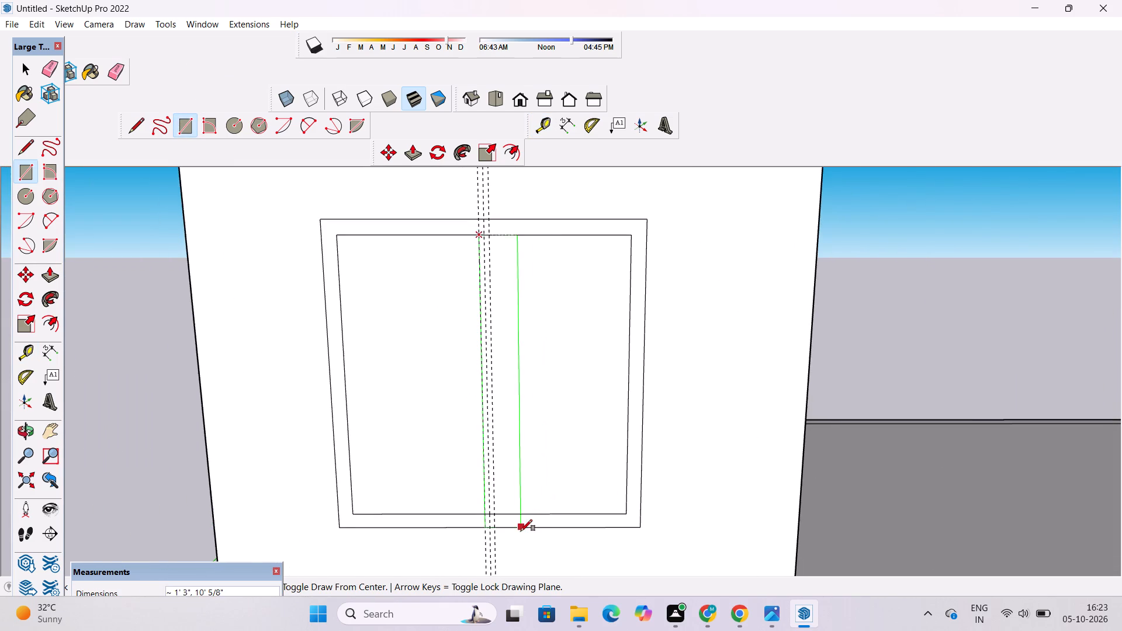
scroll(521, 531, "up", 17)
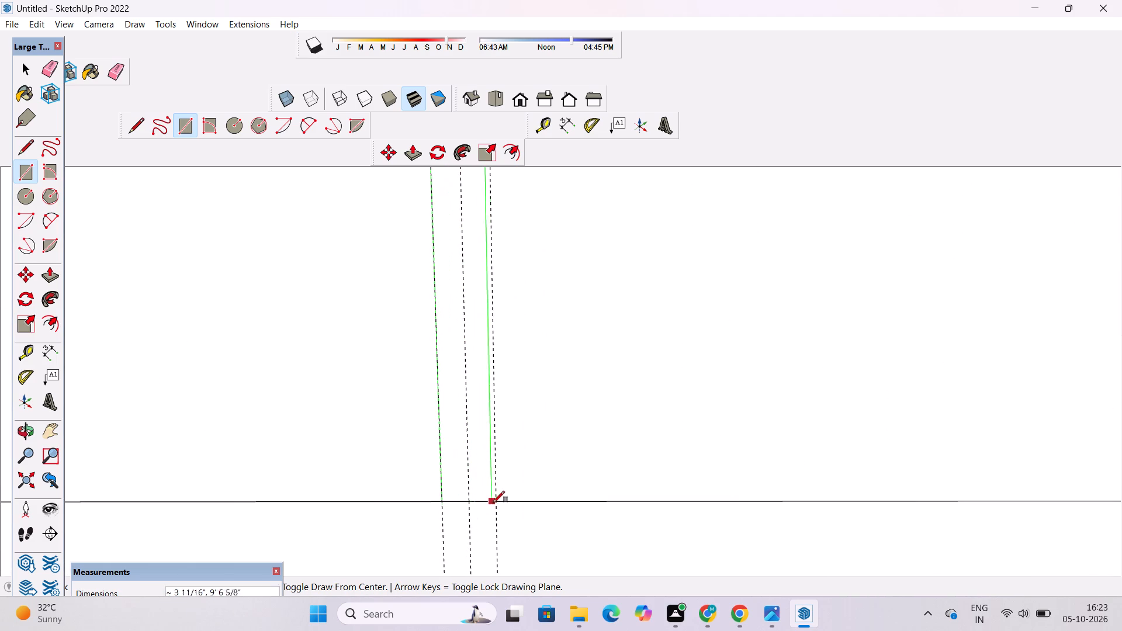
left_click(497, 500)
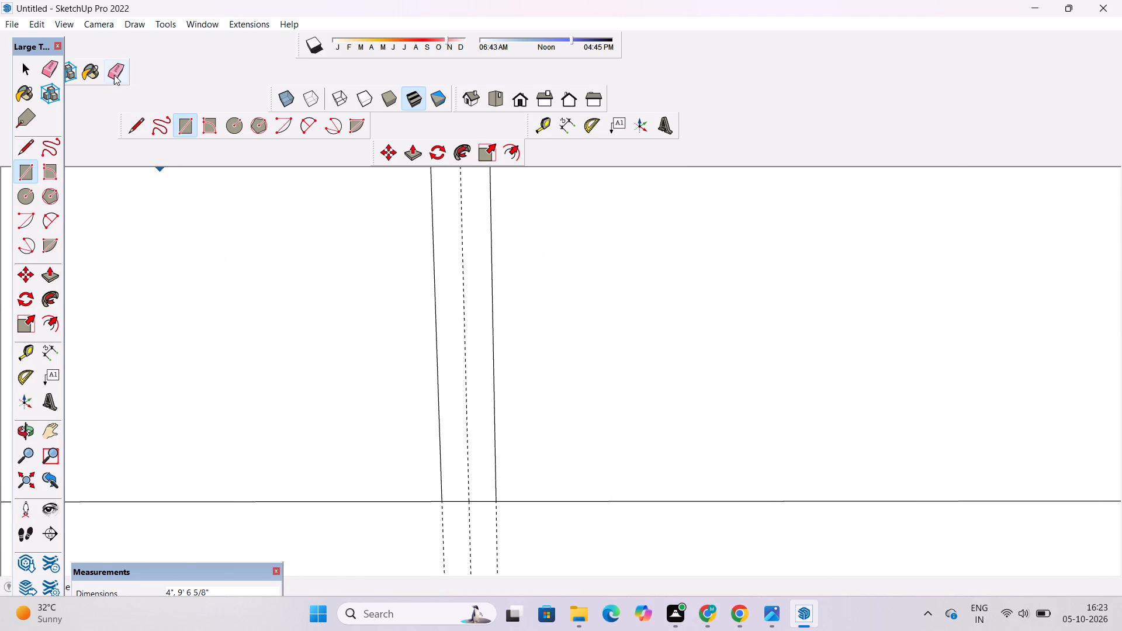
Erase the three vertical guides around the centre mullion.
left_click(114, 75)
scroll(337, 355, "down", 6)
left_click_drag(446, 470, 443, 468)
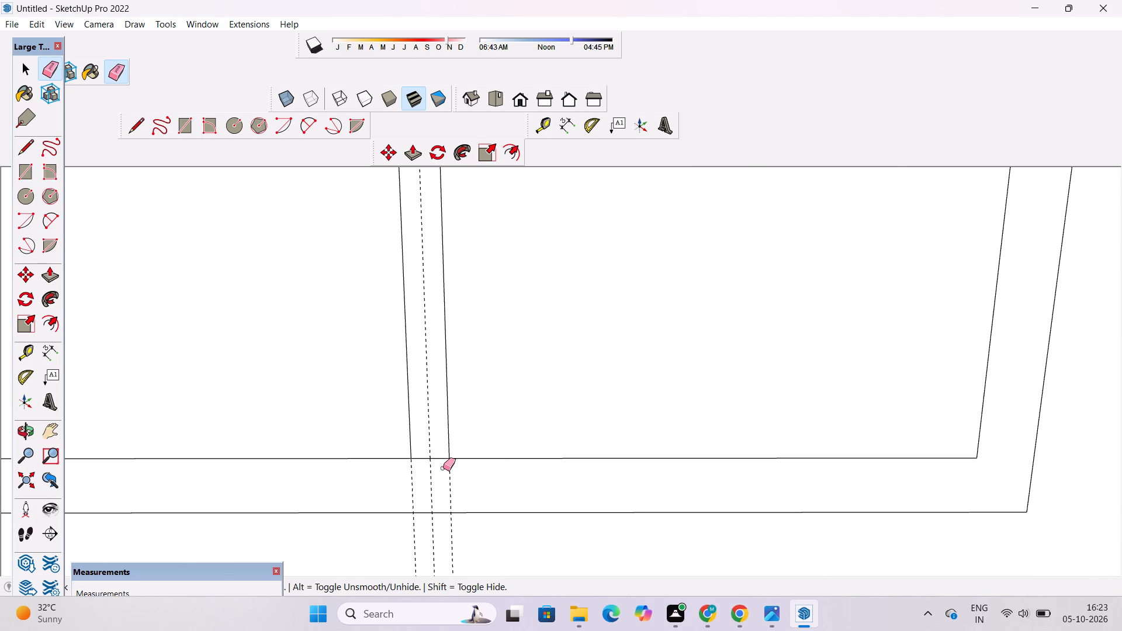
left_click_drag(443, 468, 387, 462)
scroll(389, 483, "up", 2)
key("space")
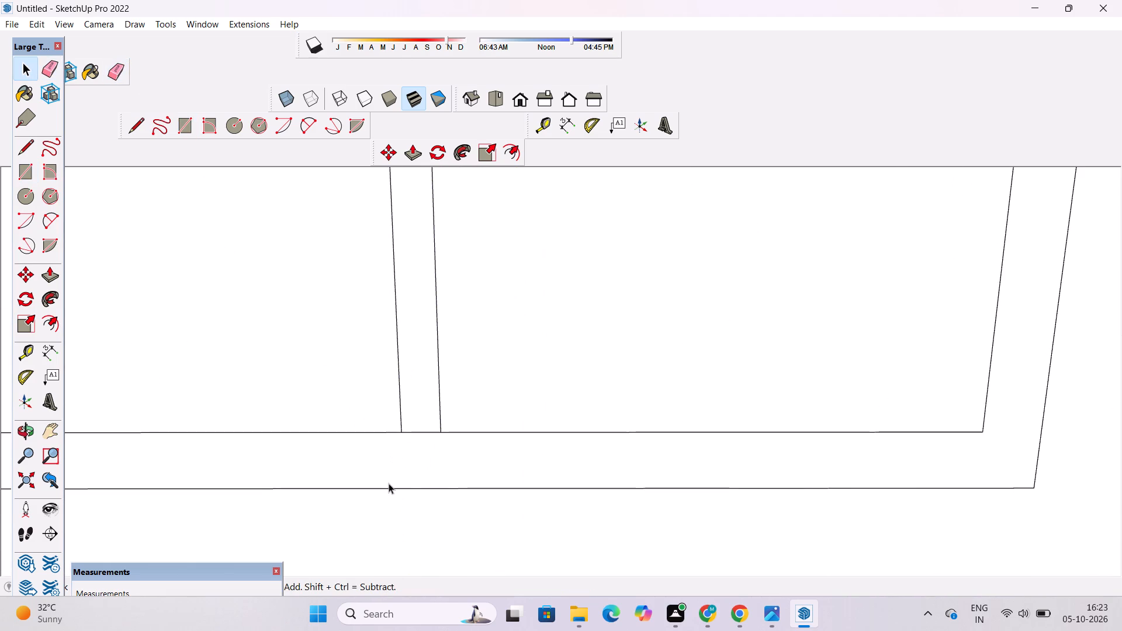
Examine the window frame and centre mullion on the raised wall from below and from the front.
type("o")
scroll(389, 483, "down", 7)
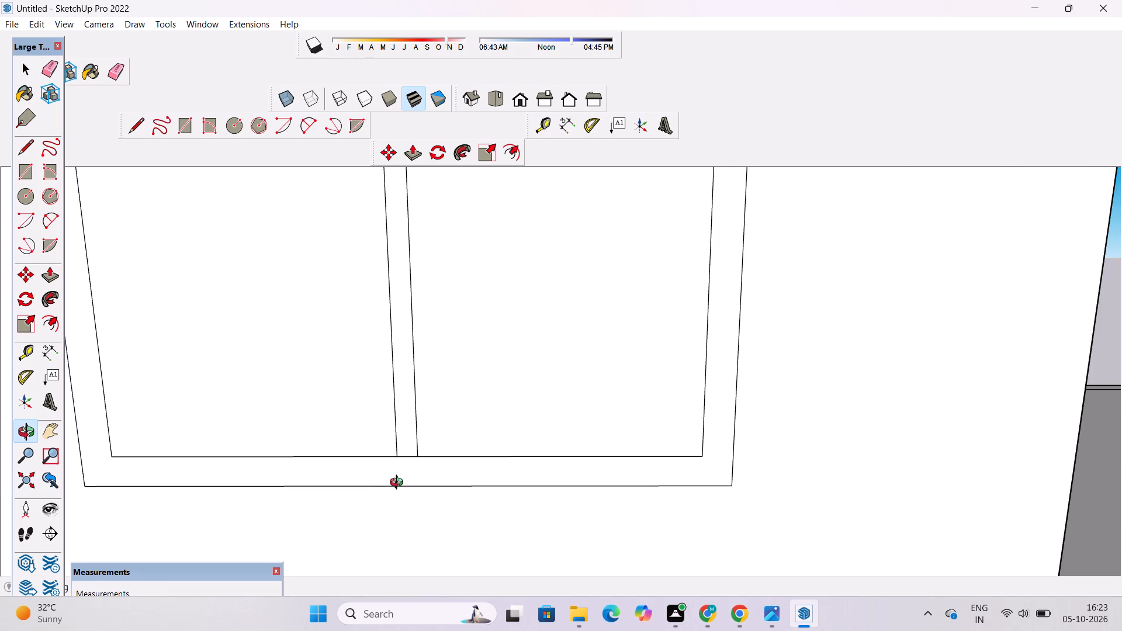
scroll(414, 505, "down", 9)
left_click_drag(490, 435, 498, 498, "shift")
scroll(494, 498, "down", 4)
left_click_drag(476, 538, 515, 457)
left_click_drag(505, 487, 472, 488, "shift")
scroll(473, 403, "down", 3)
left_click_drag(517, 399, 503, 424)
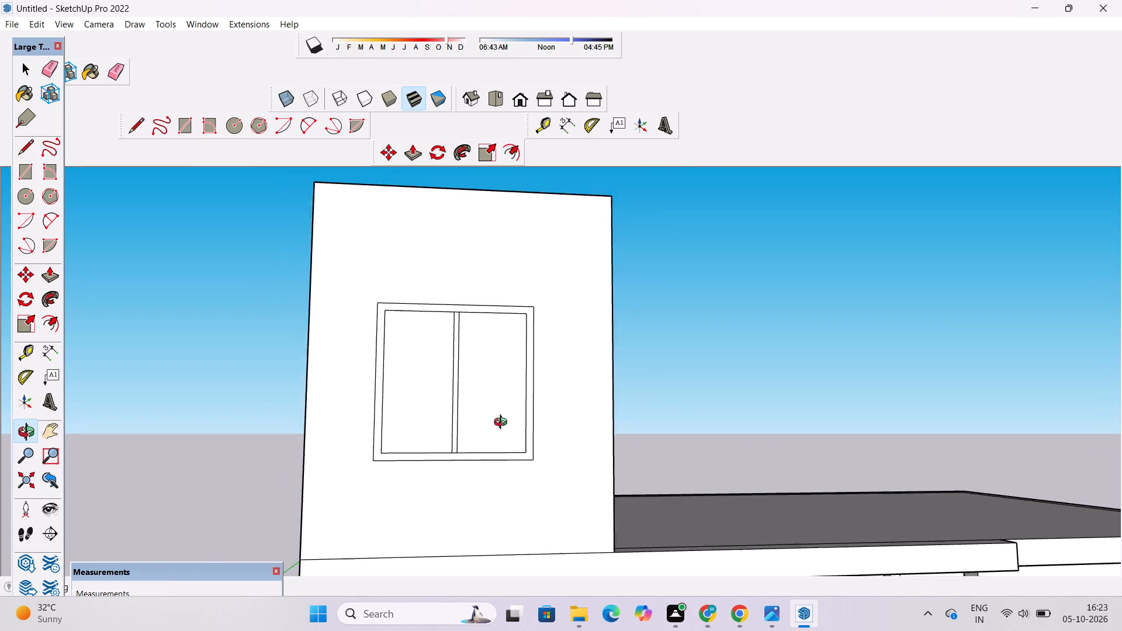
left_click_drag(503, 424, 476, 477)
left_click_drag(467, 488, 477, 449)
scroll(466, 428, "up", 4)
left_click_drag(465, 423, 465, 439, "shift")
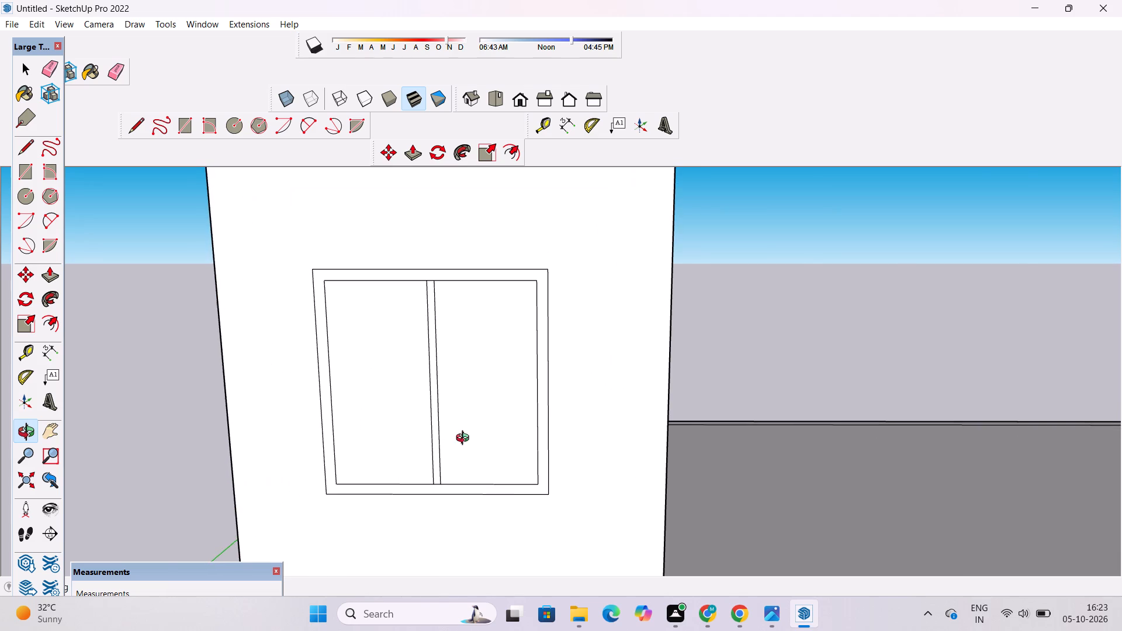
scroll(436, 406, "up", 3)
left_click_drag(437, 413, 442, 432, "shift")
scroll(446, 428, "down", 4)
left_click_drag(469, 421, 466, 445, "shift")
scroll(465, 444, "up", 2)
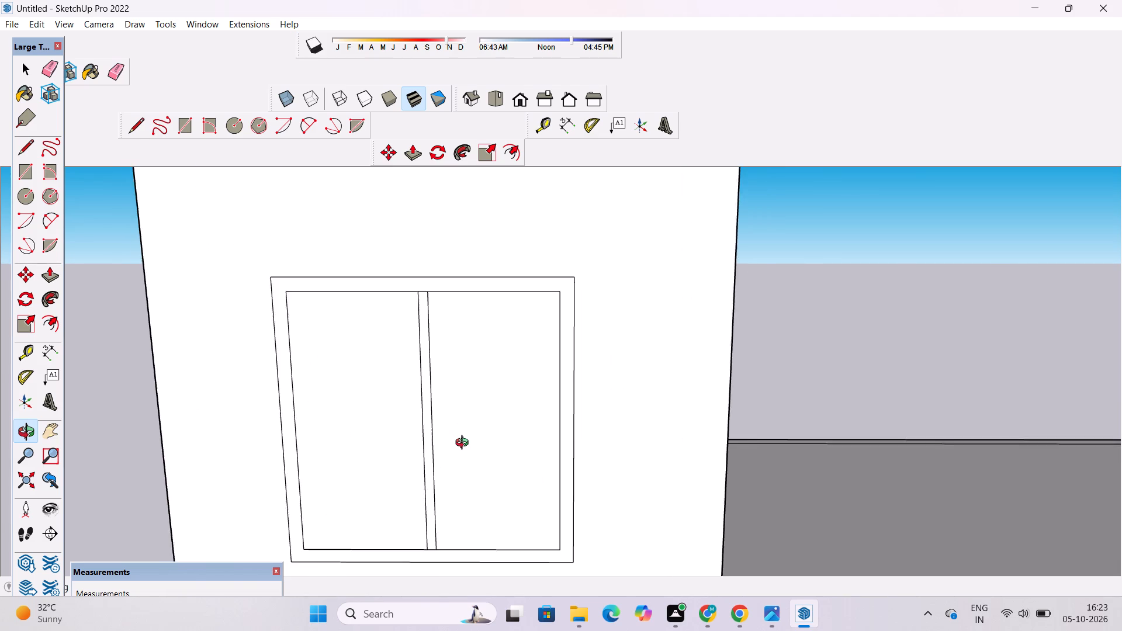
Divide the window's right pane into four with a vertical and a horizontal centre line between the edge midpoints.
scroll(465, 444, "up", 2)
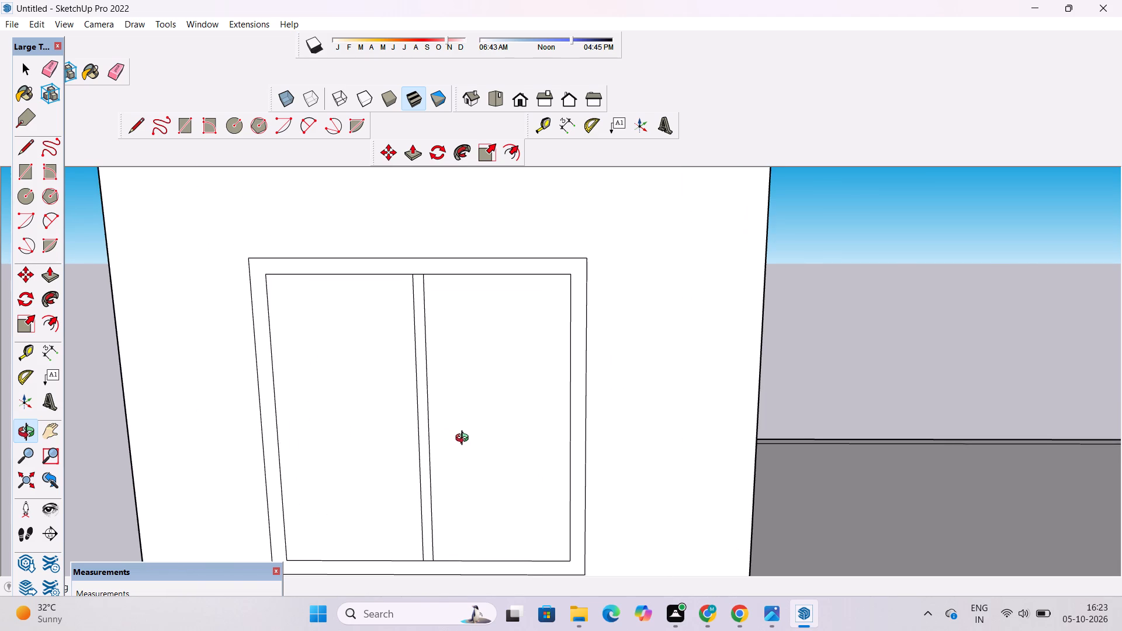
scroll(465, 438, "down", 5)
left_click_drag(465, 435, 465, 382, "shift")
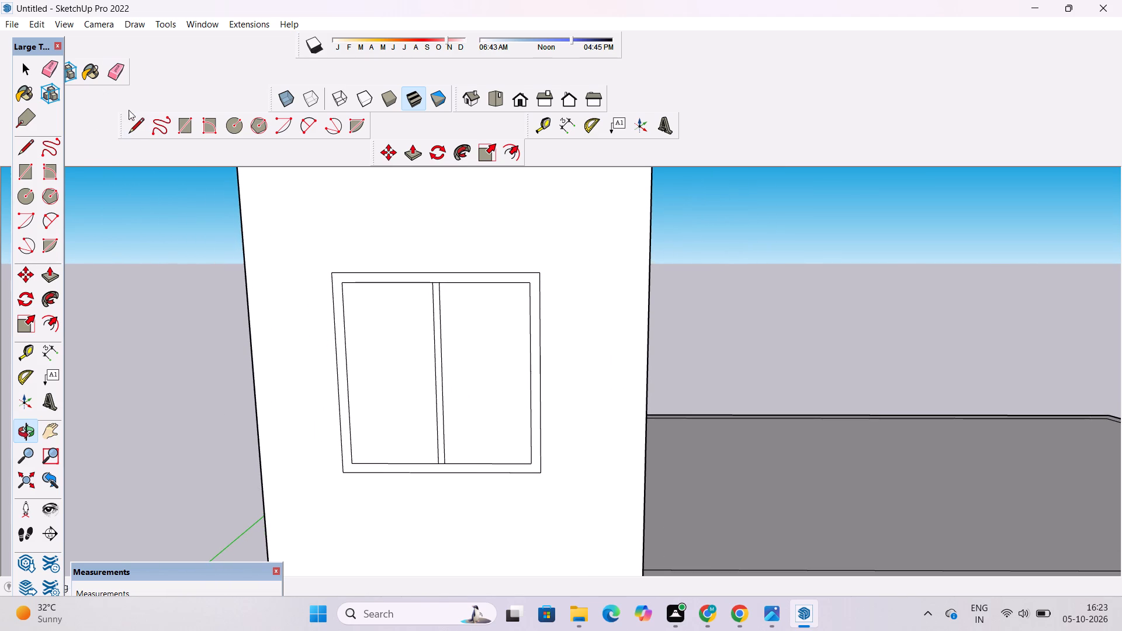
left_click(133, 122)
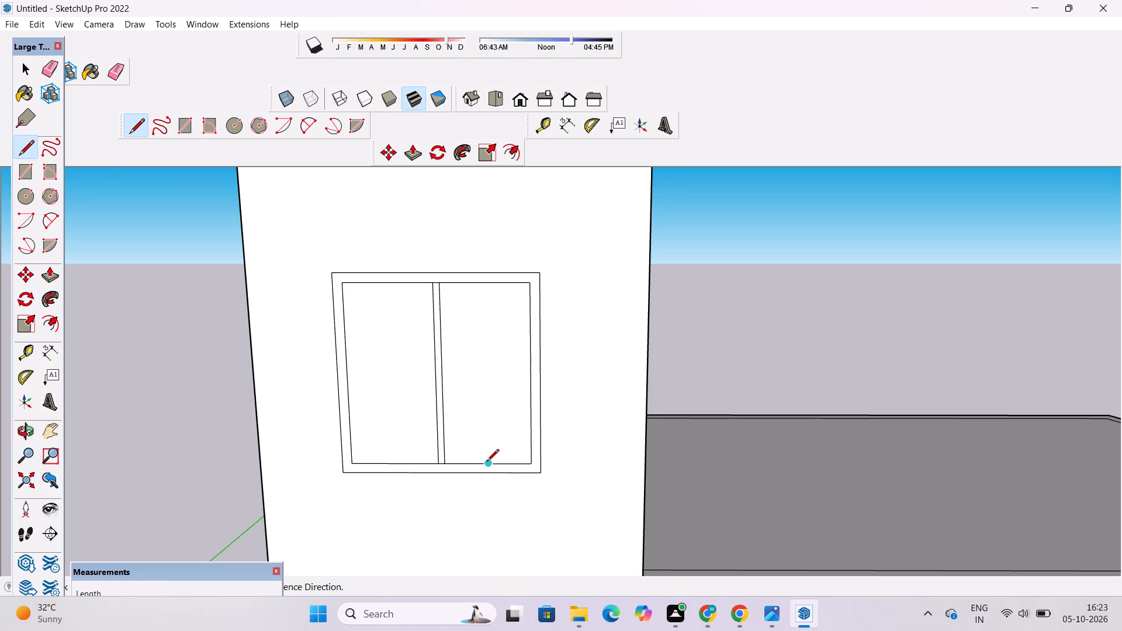
left_click(487, 463)
left_click(482, 283)
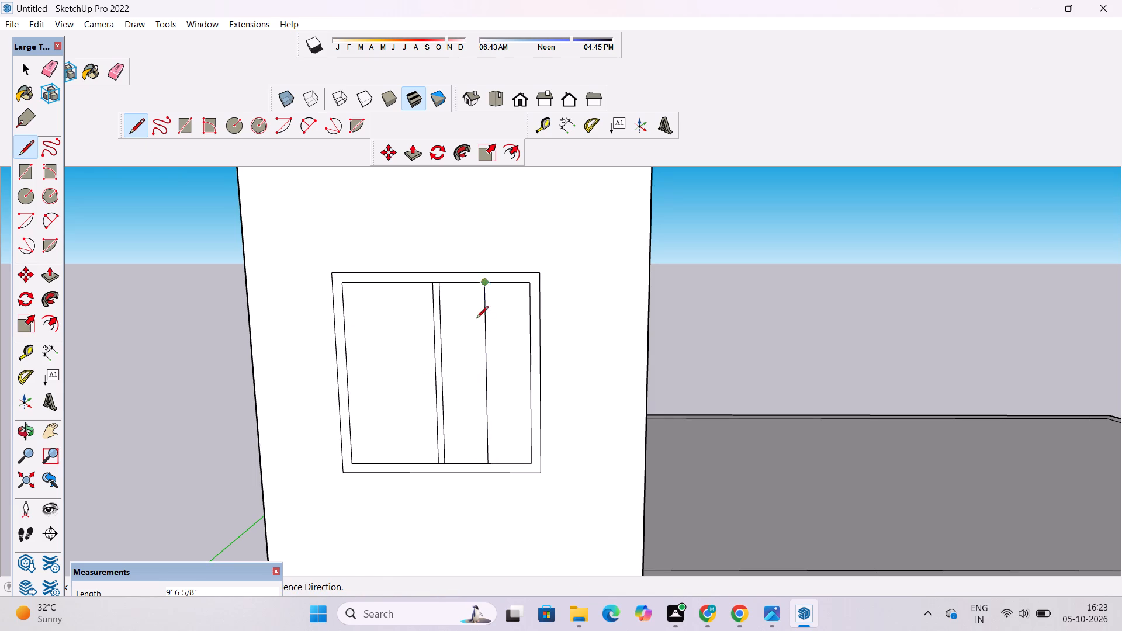
left_click(441, 375)
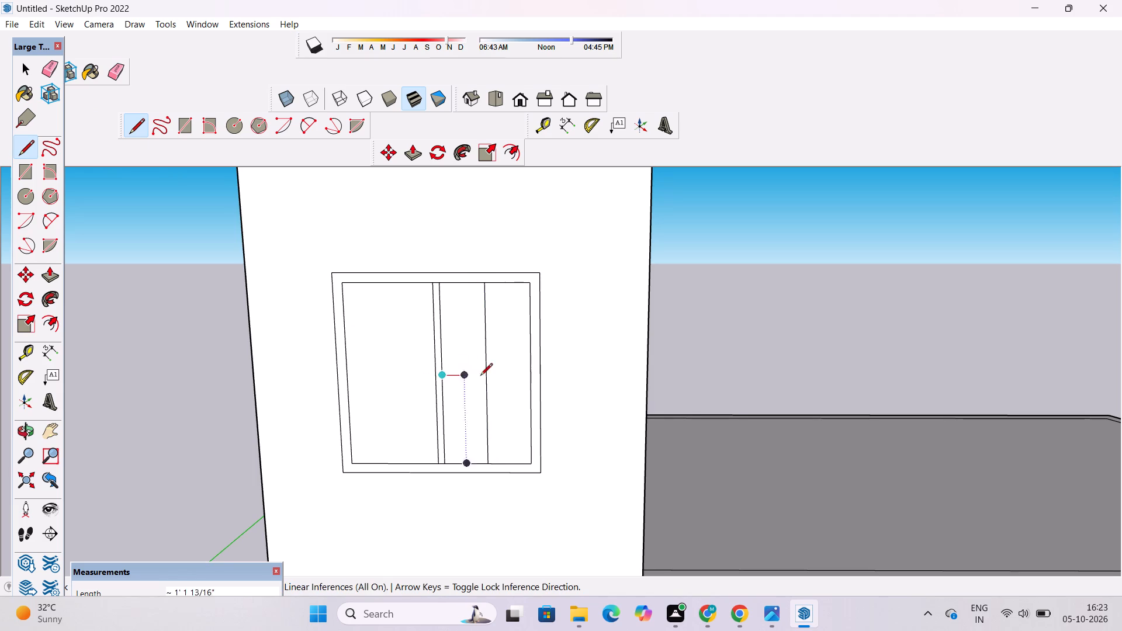
left_click(528, 375)
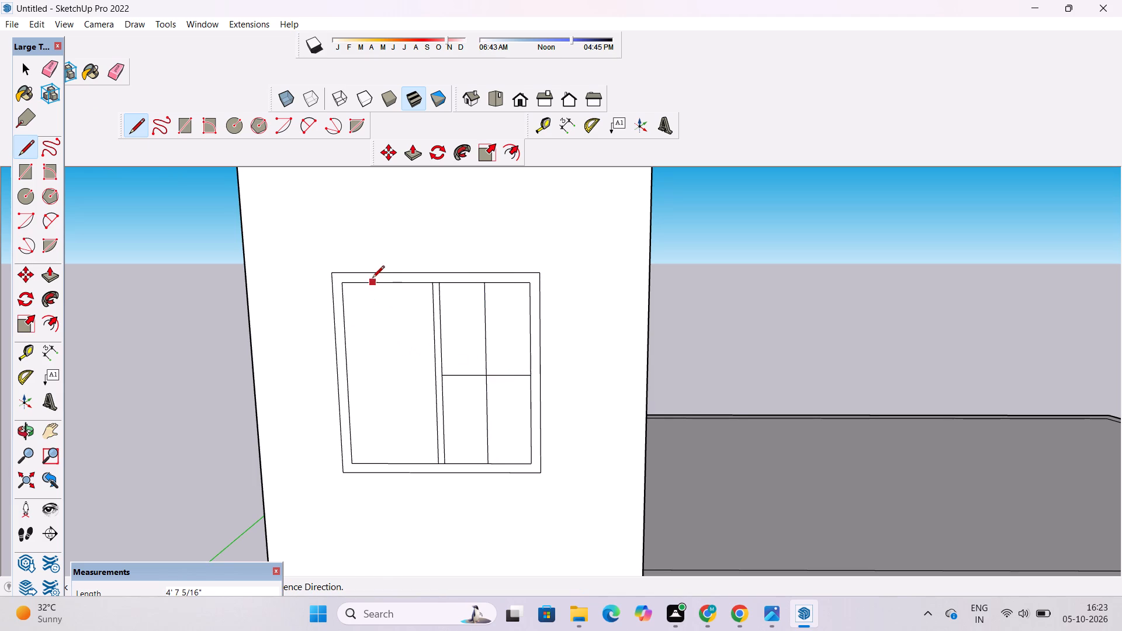
Divide the window's left pane into four with a vertical and a horizontal centre line.
left_click(386, 283)
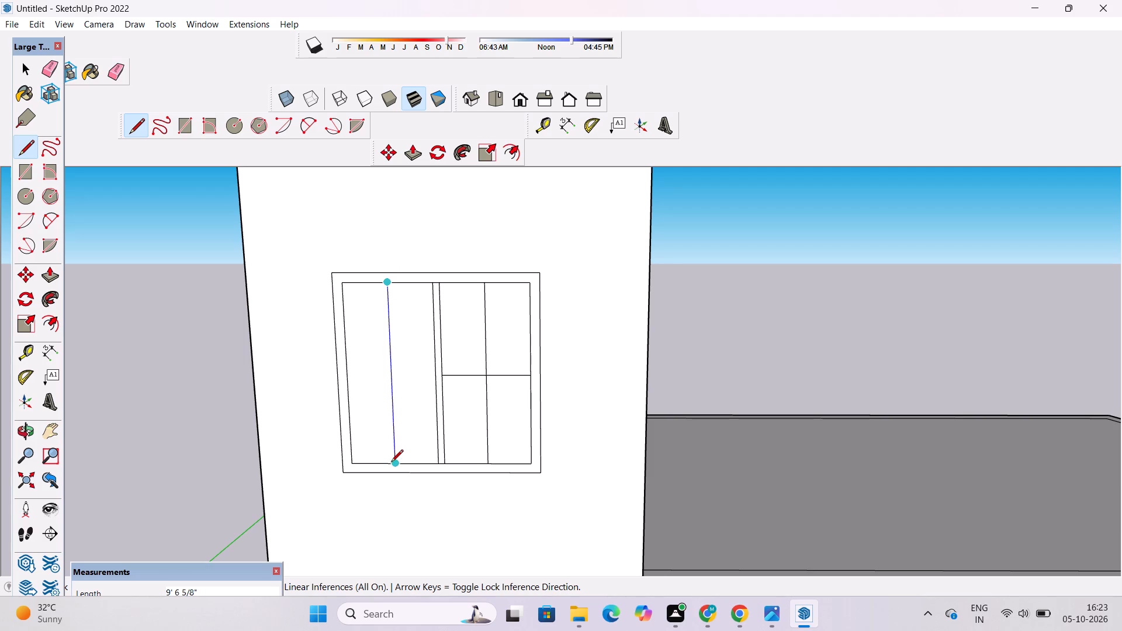
left_click(393, 464)
left_click(433, 379)
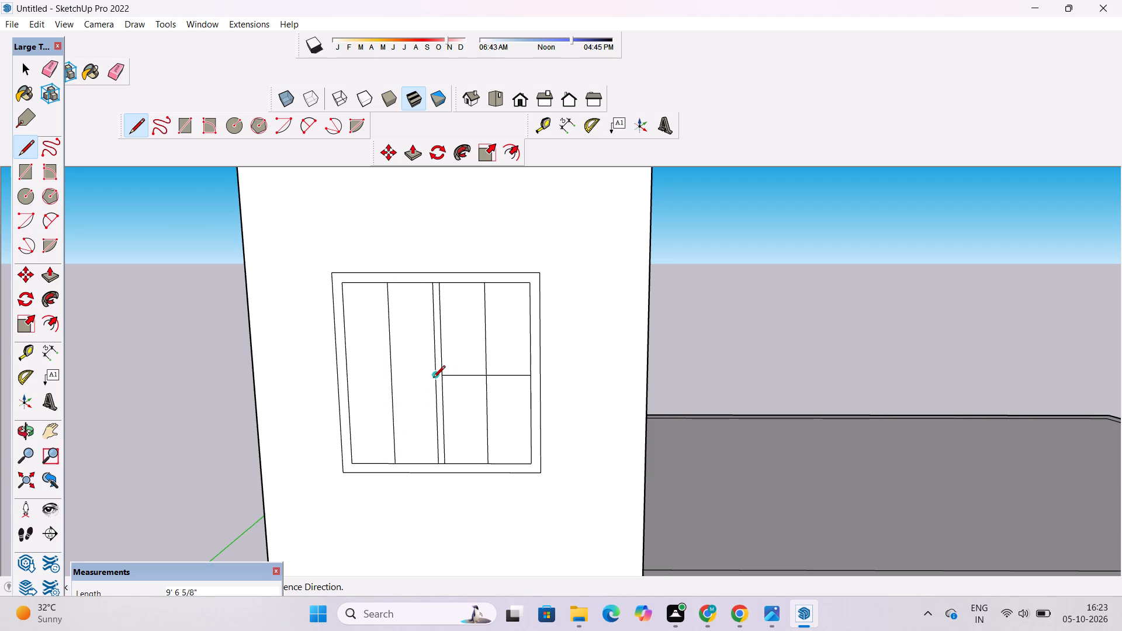
left_click(344, 378)
key("space")
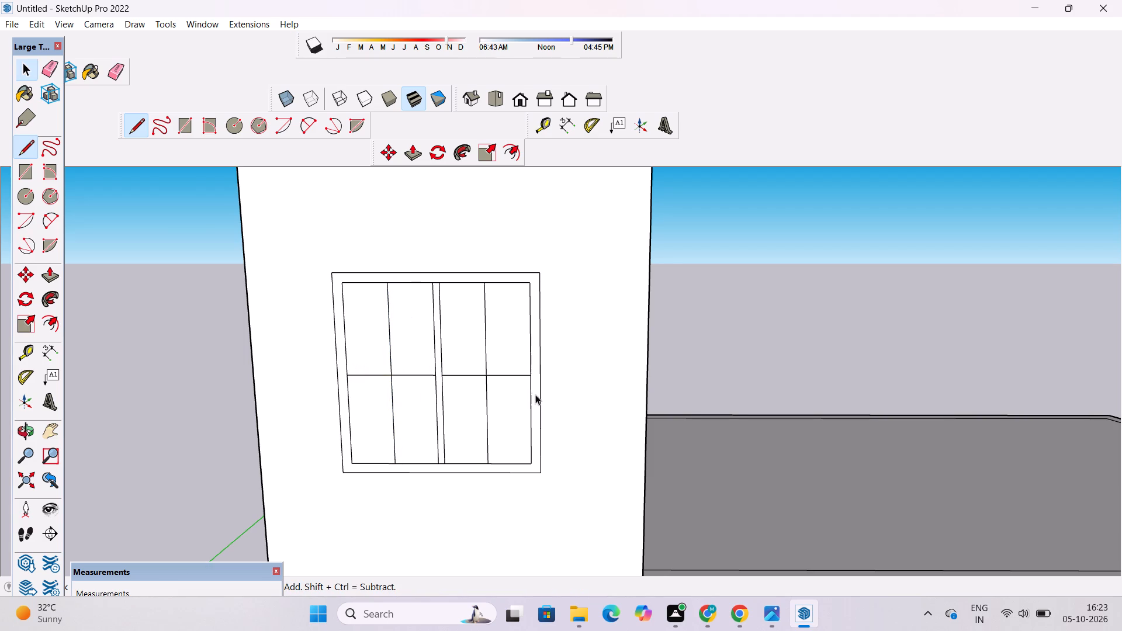
Draw a horizontal rectangle about 11' 2 5/8" by 1' 7 5/16" on the wall just above the window frame.
scroll(536, 401, "down", 5)
scroll(500, 327, "up", 5)
key("r")
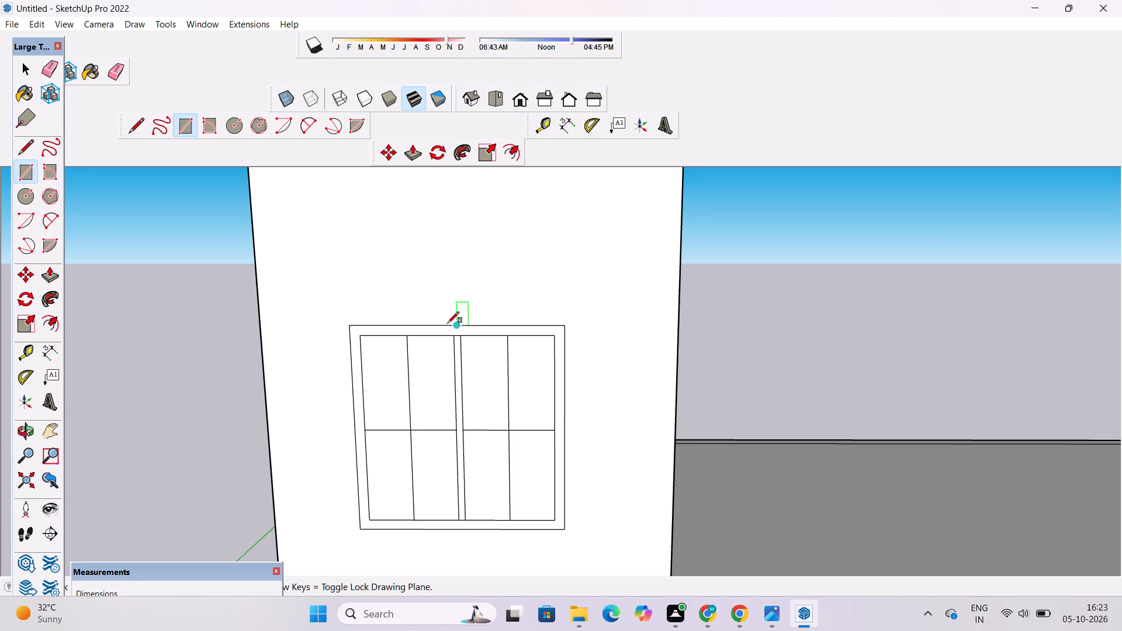
scroll(423, 314, "up", 2)
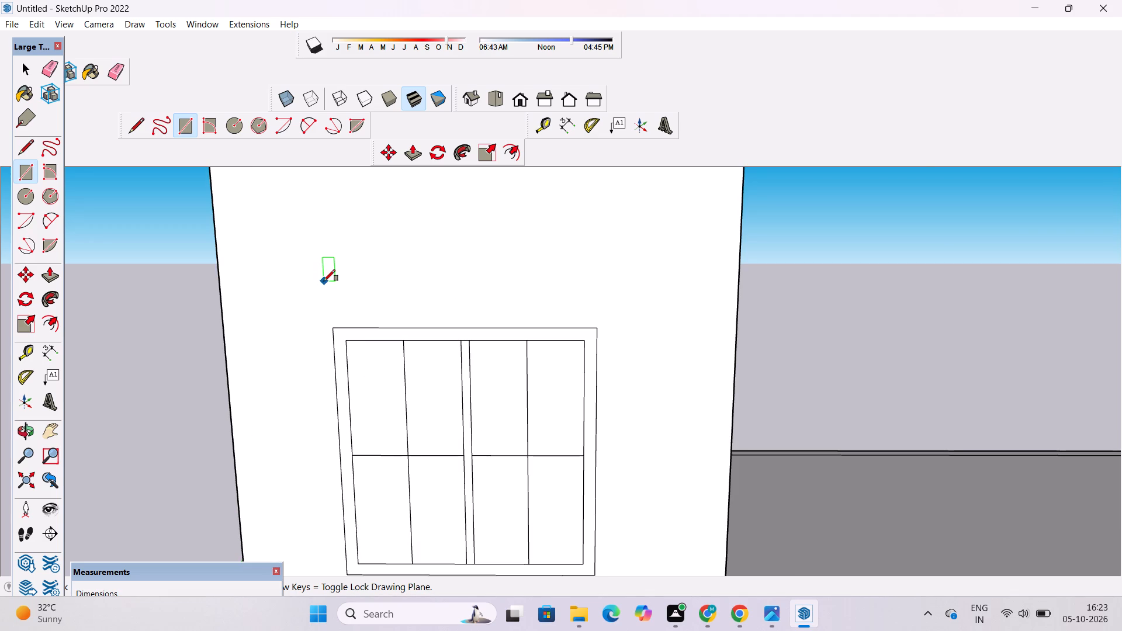
left_click(320, 279)
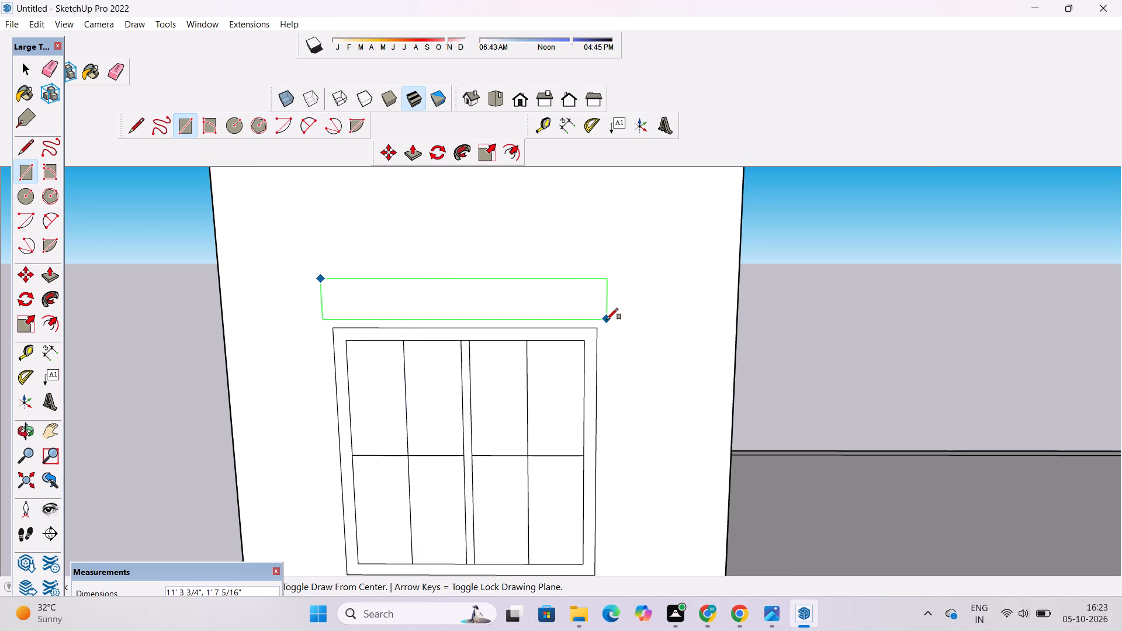
left_click(604, 320)
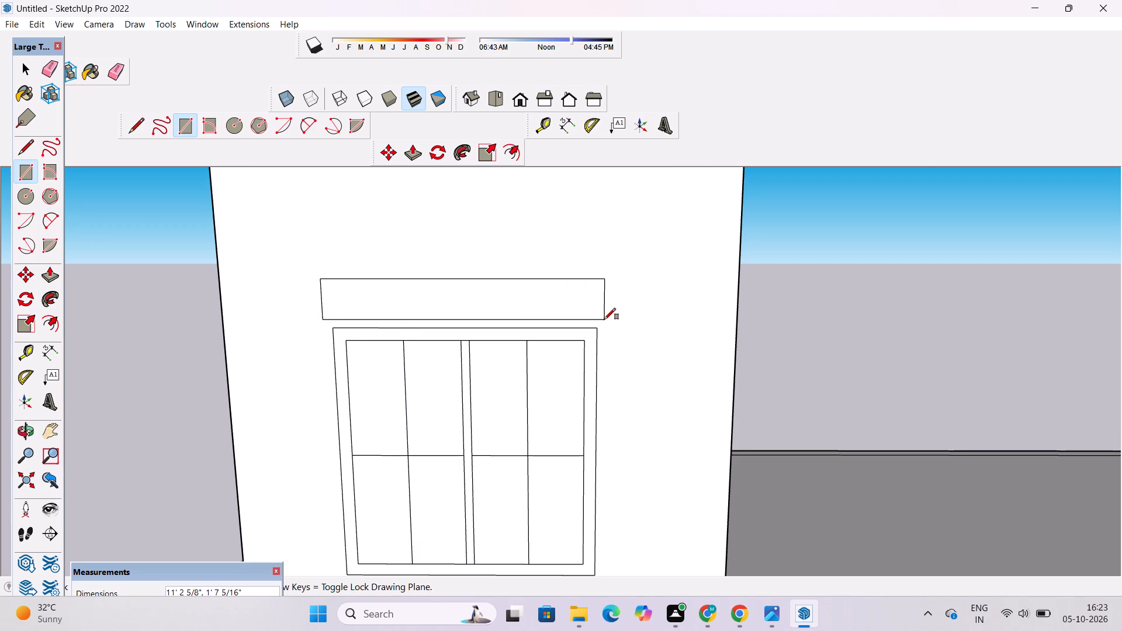
key("space")
Push/Pull the rectangle above the window 6" outward from the wall to form a projecting box.
key("o")
left_click_drag(655, 325, 555, 328)
scroll(527, 331, "up", 2)
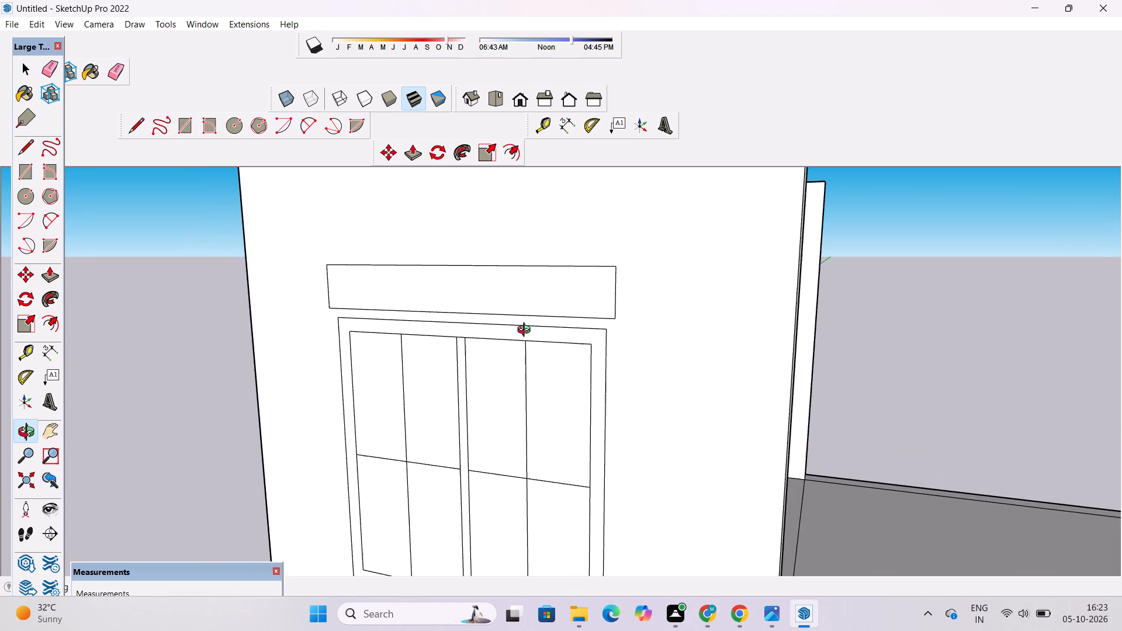
left_click_drag(527, 331, 546, 295, "shift")
left_click_drag(577, 294, 536, 328)
scroll(518, 333, "down", 3)
left_click_drag(536, 306, 532, 324, "shift")
left_click_drag(539, 352, 538, 336, "shift")
left_click_drag(538, 336, 521, 335)
key("space")
left_click(542, 289)
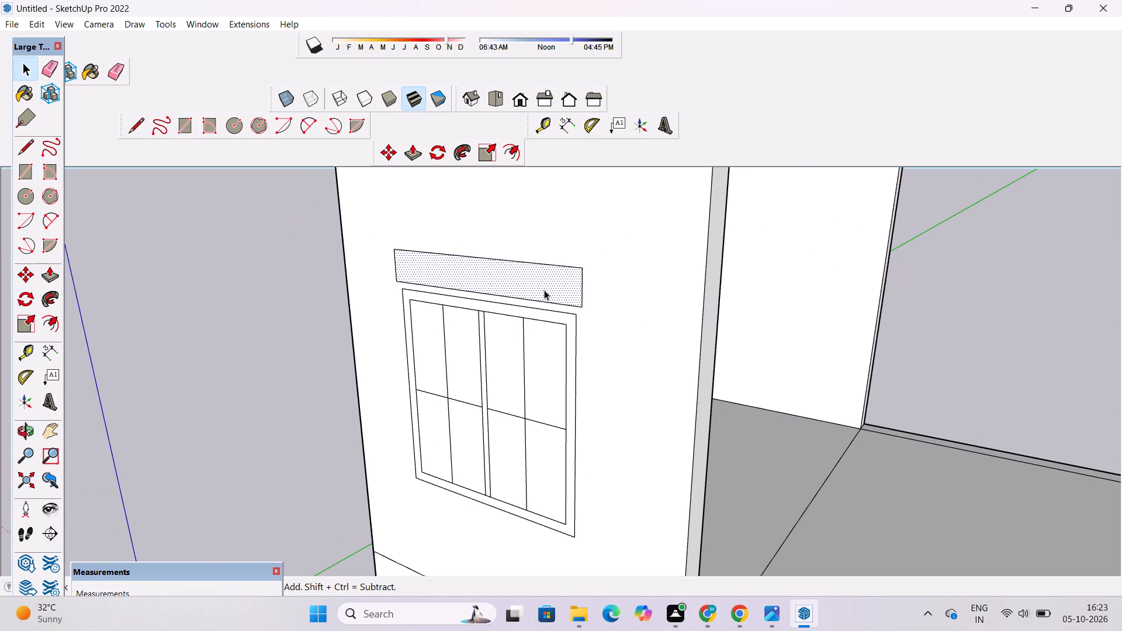
key("p")
left_click(544, 290)
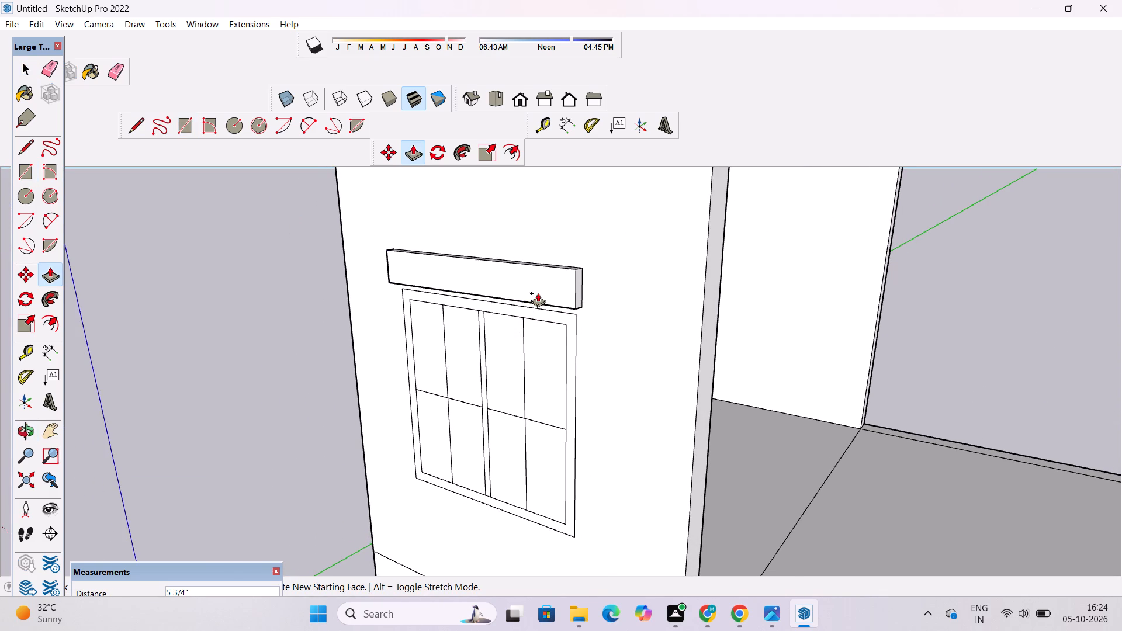
scroll(538, 293, "up", 1)
key("6")
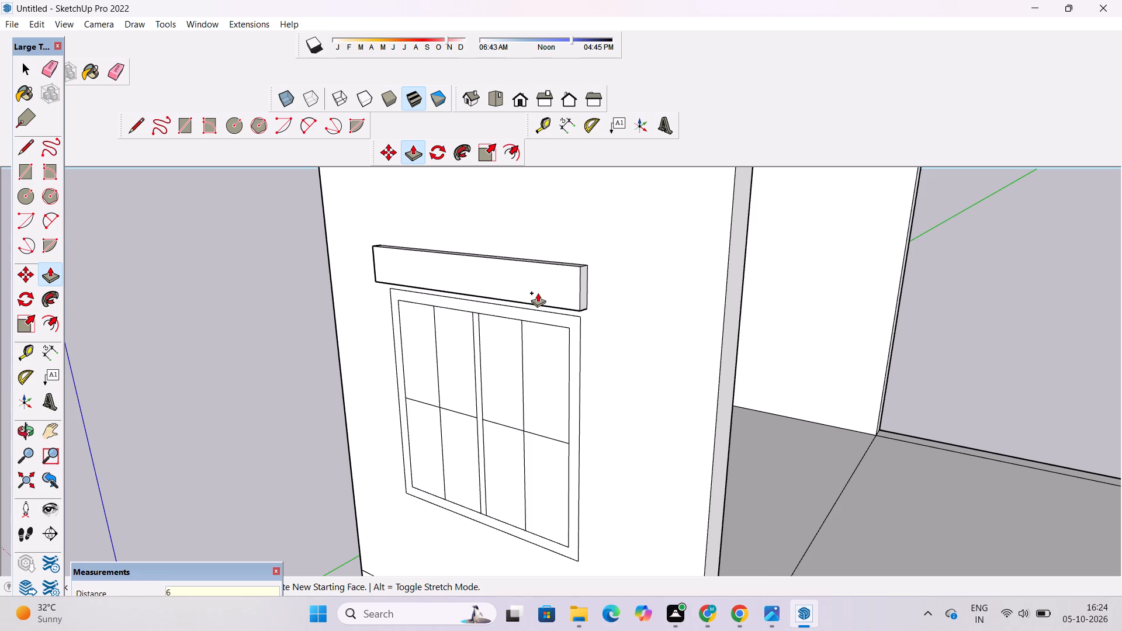
key("shift+quotedbl")
key("Return")
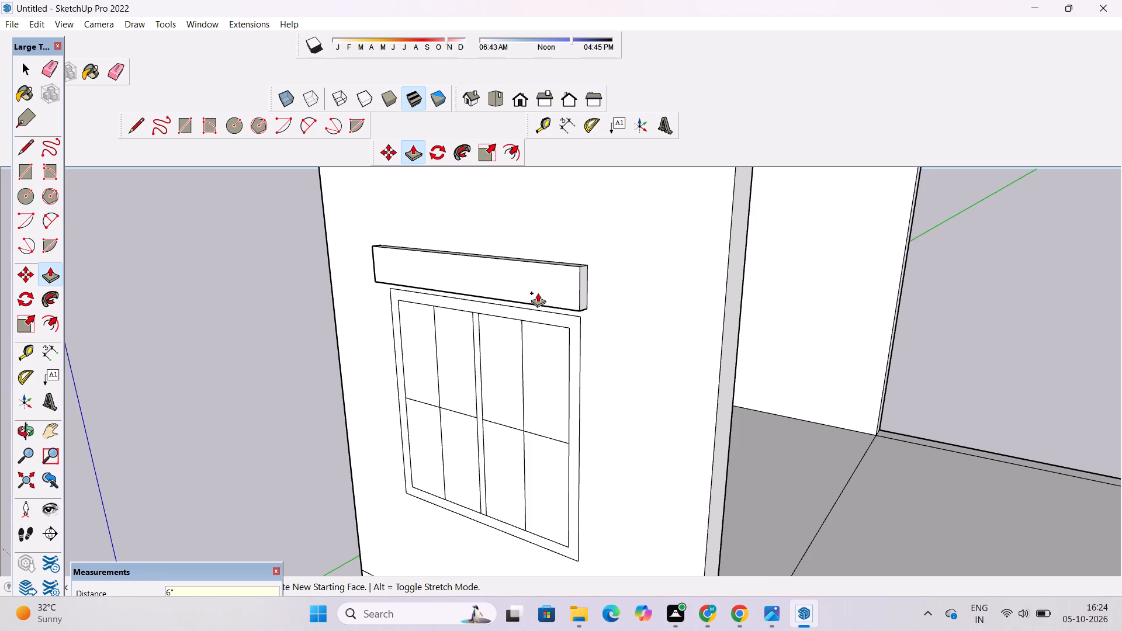
key("space")
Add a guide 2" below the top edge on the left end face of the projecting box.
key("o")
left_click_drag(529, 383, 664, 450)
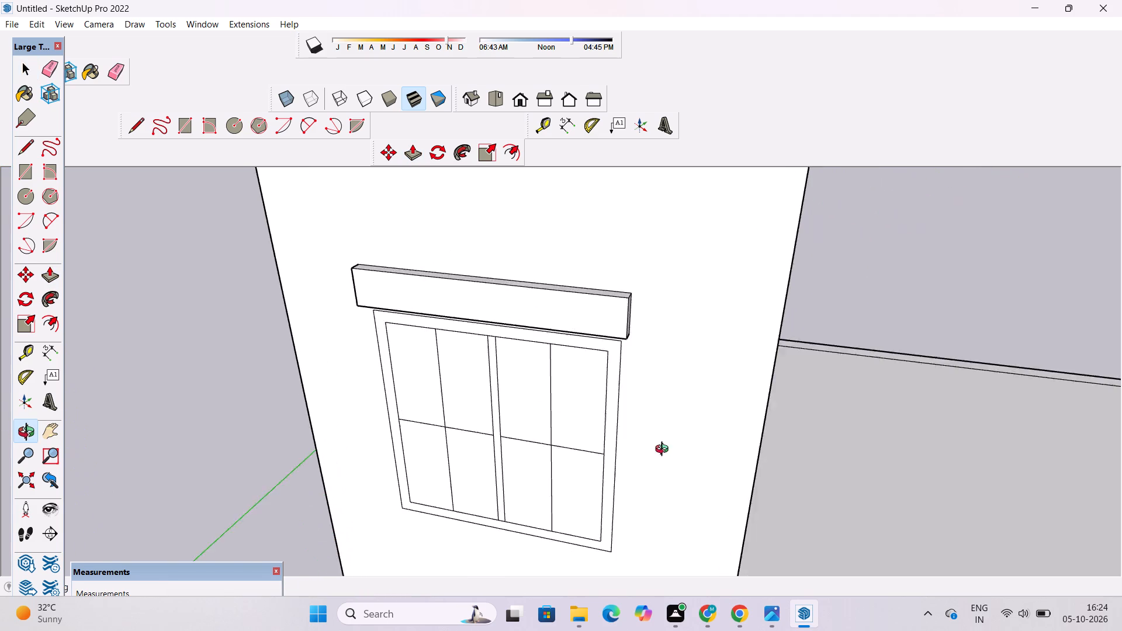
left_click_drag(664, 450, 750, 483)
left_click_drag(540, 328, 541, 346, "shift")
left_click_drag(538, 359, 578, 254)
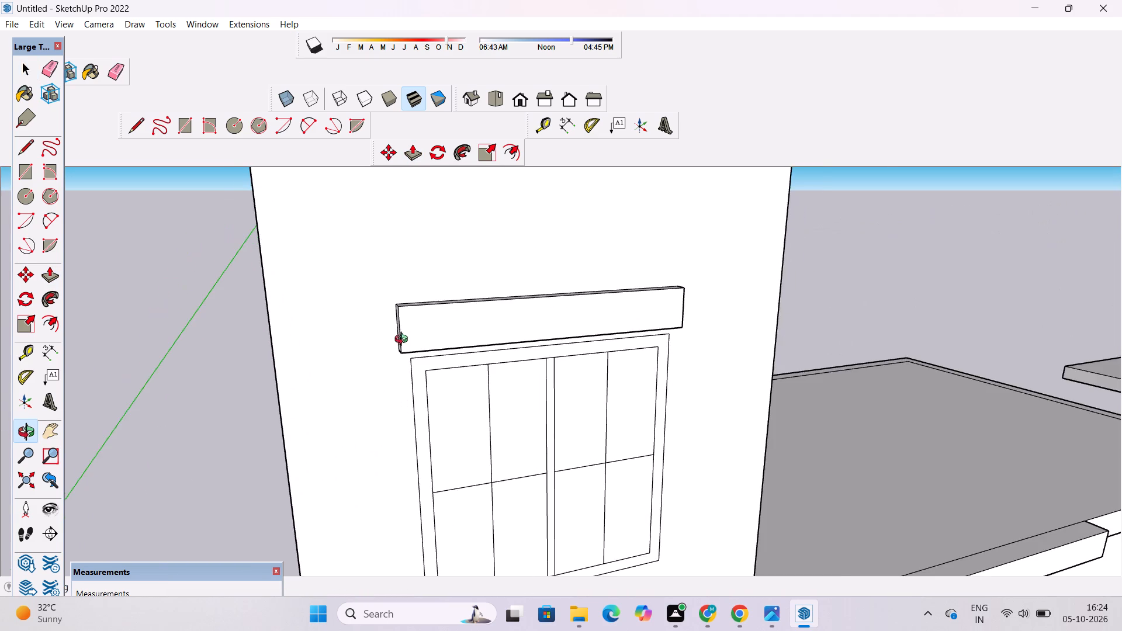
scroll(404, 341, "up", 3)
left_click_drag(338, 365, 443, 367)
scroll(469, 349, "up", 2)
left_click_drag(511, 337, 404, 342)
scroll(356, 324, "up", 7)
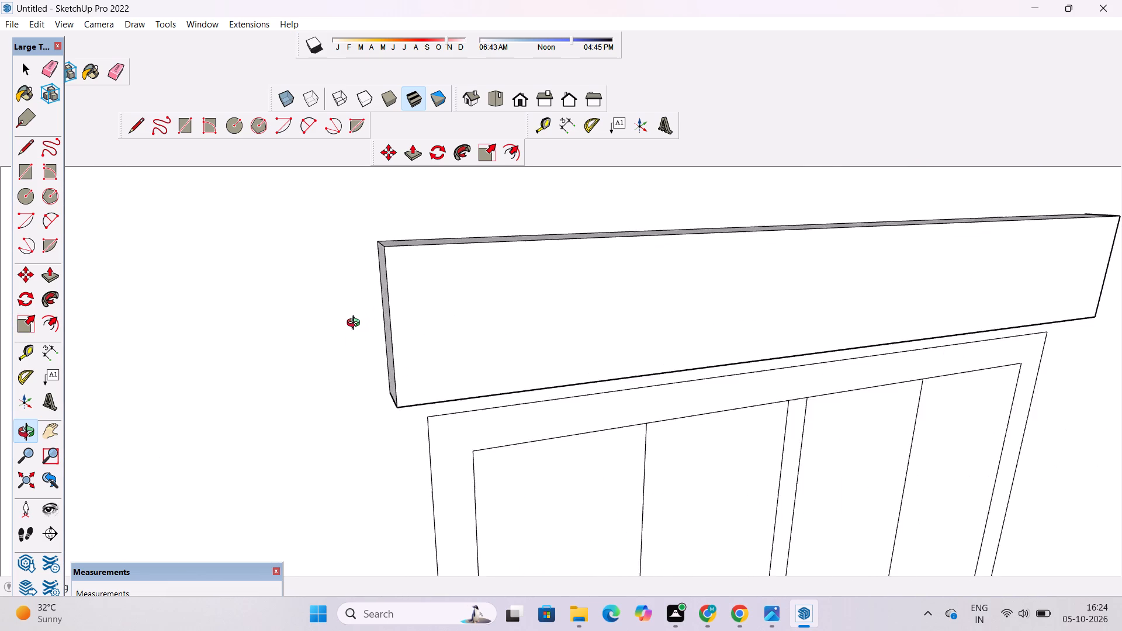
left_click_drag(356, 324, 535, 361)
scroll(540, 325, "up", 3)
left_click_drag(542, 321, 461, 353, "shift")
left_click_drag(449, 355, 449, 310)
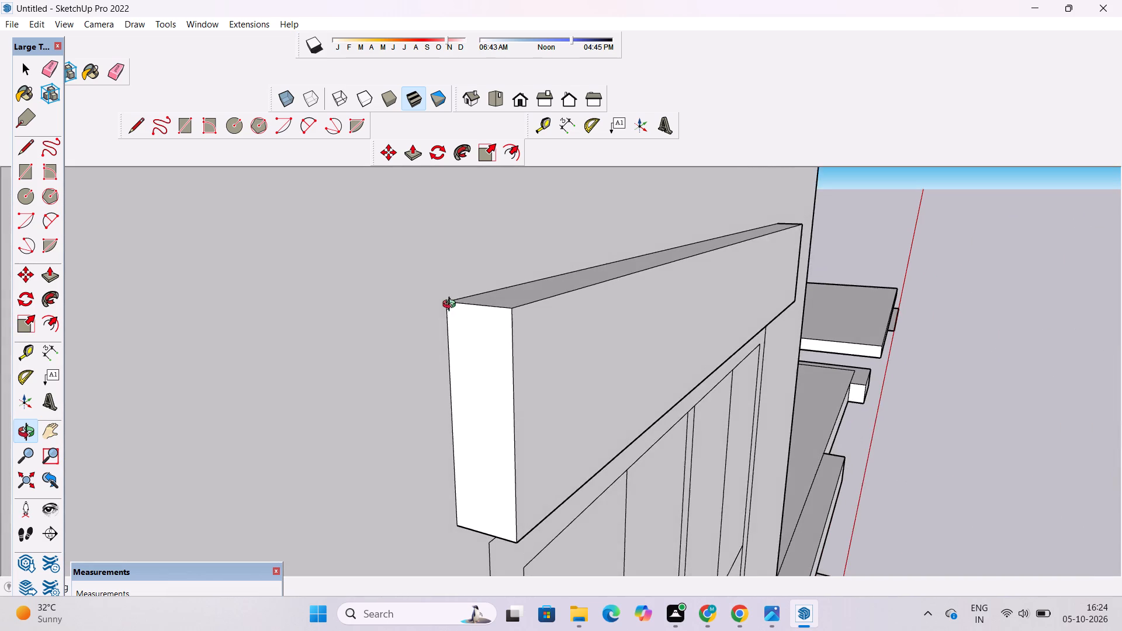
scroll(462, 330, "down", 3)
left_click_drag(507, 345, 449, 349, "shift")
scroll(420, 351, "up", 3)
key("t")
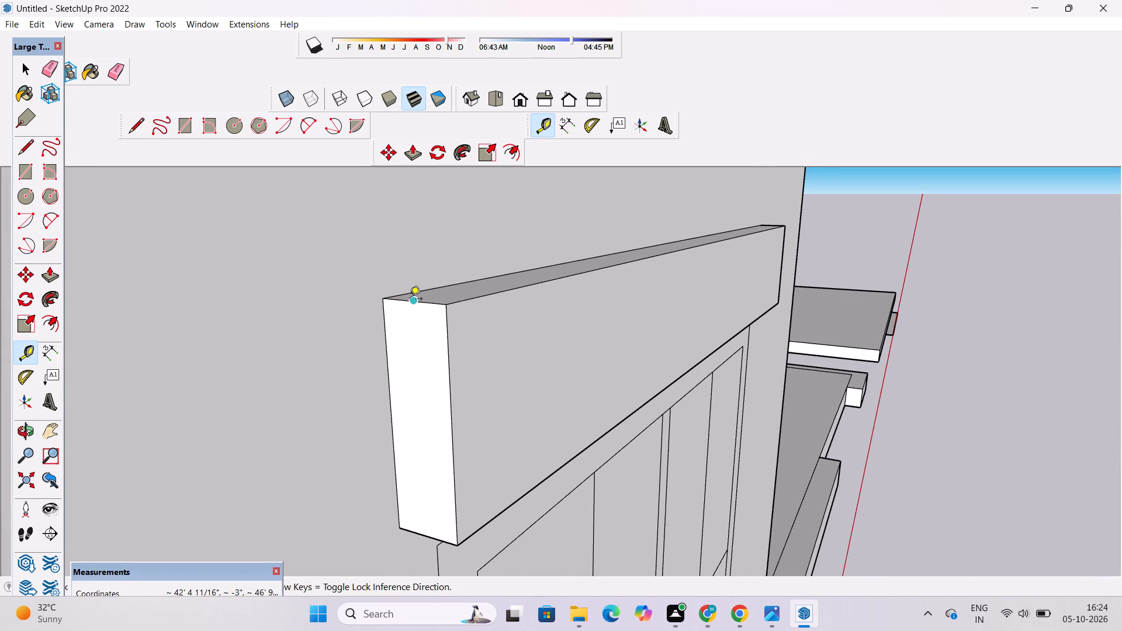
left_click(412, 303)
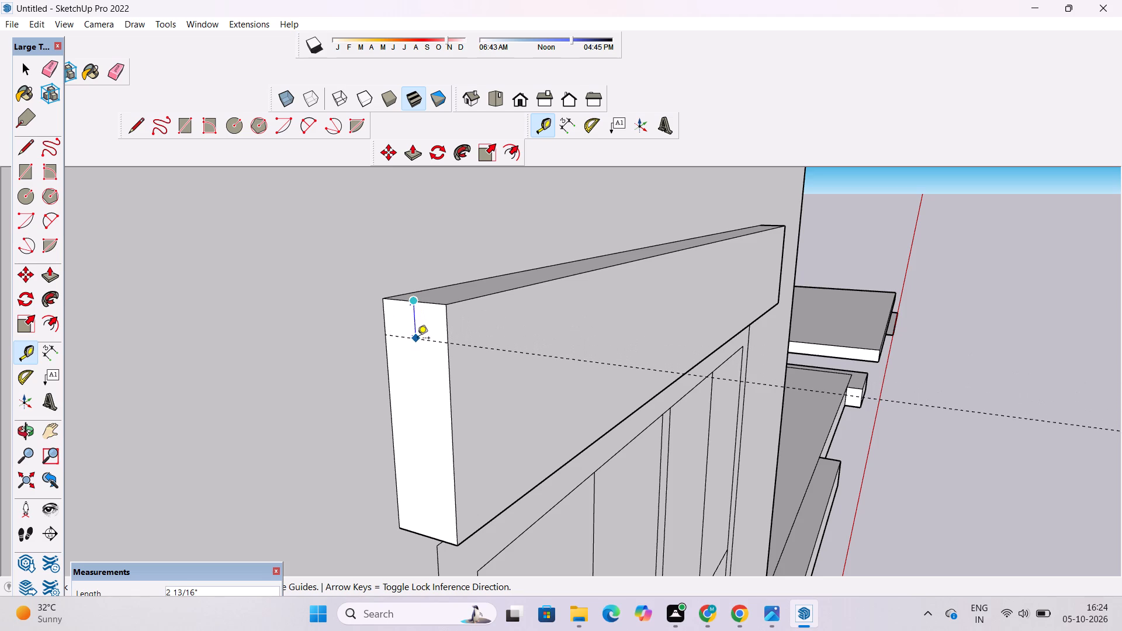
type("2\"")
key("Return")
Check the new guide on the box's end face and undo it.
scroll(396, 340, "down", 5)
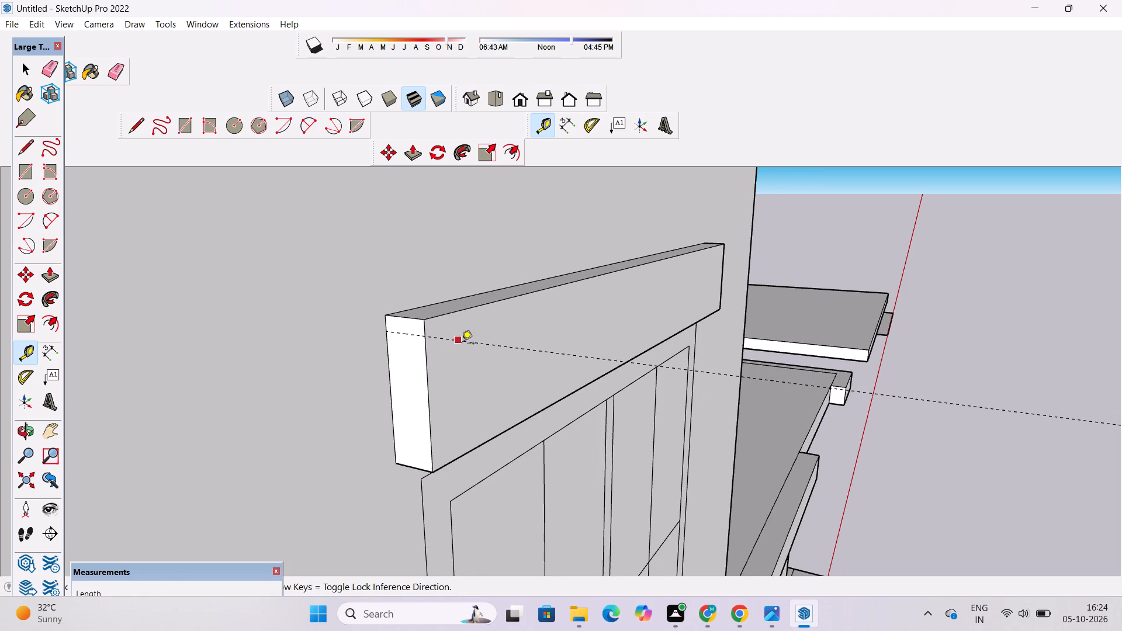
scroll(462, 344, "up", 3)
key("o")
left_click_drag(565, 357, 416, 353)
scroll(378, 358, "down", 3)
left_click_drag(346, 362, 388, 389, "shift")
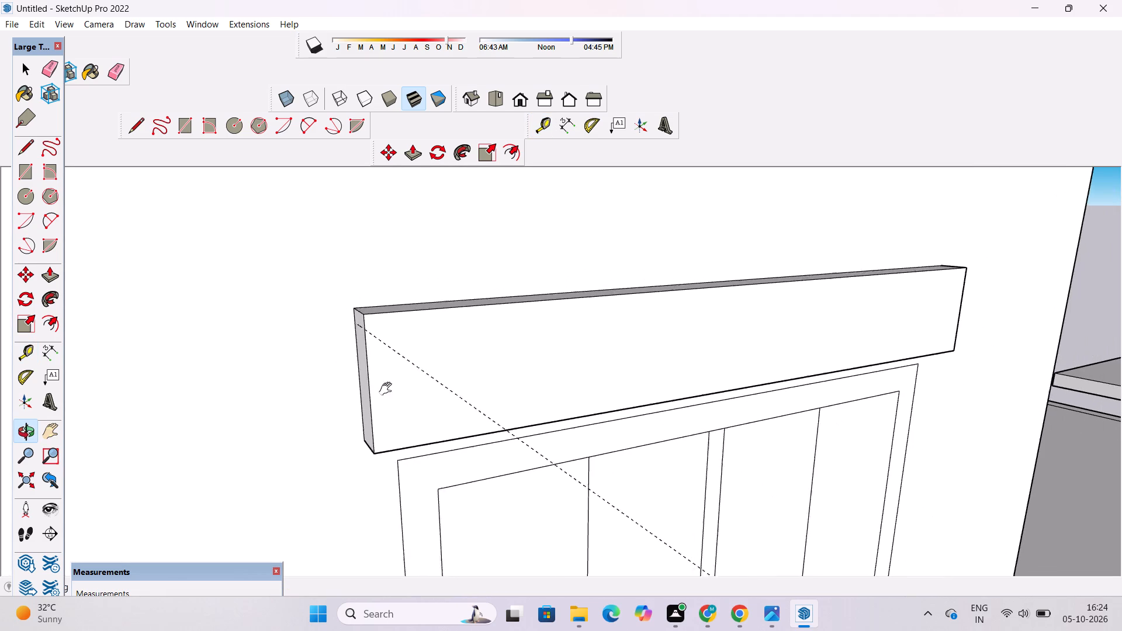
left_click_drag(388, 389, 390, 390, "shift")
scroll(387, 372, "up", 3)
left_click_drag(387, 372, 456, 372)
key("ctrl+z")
Add guides 1.5" below the top edge on the projecting box's left end face and along its front face.
scroll(453, 359, "up", 4)
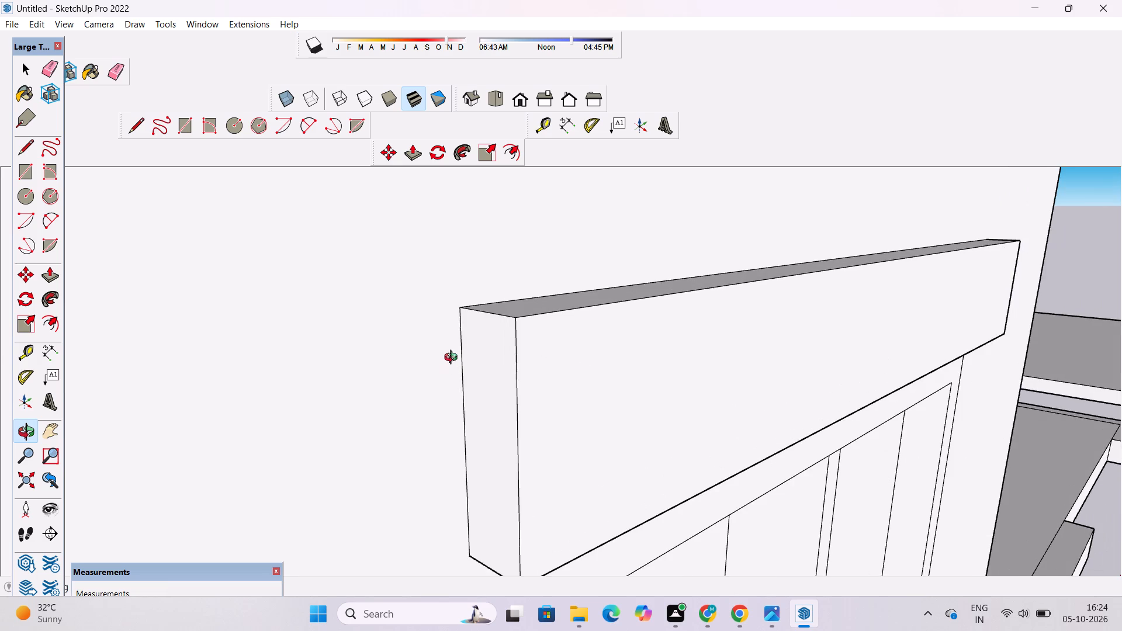
left_click_drag(478, 349, 415, 349, "shift")
left_click_drag(408, 351, 446, 360)
left_click_drag(463, 355, 445, 346, "shift")
key("t")
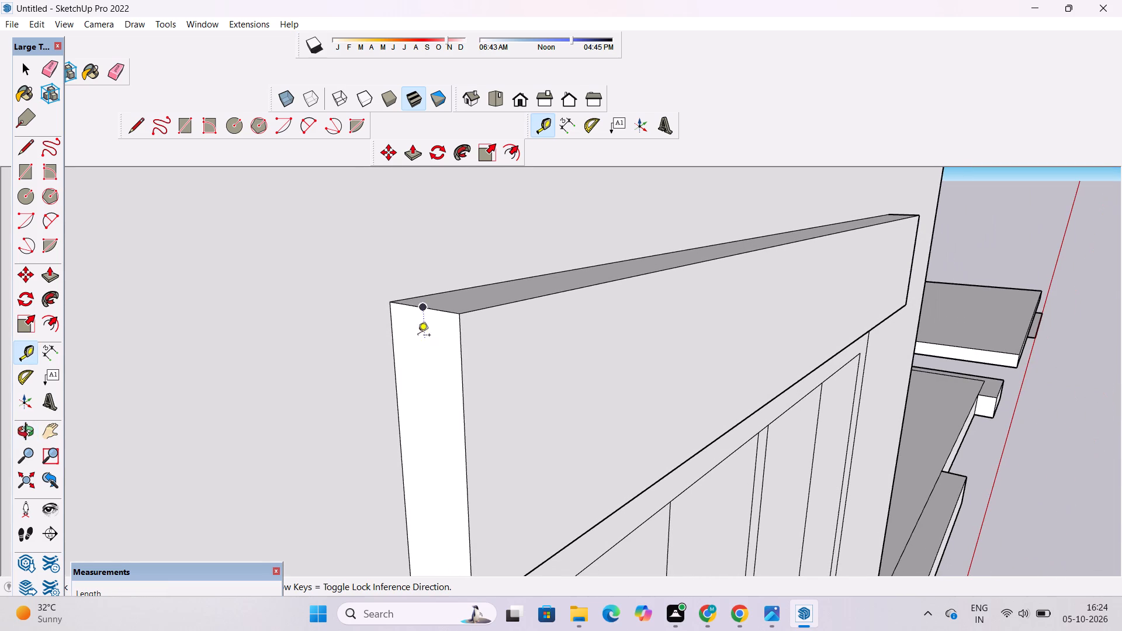
left_click(421, 308)
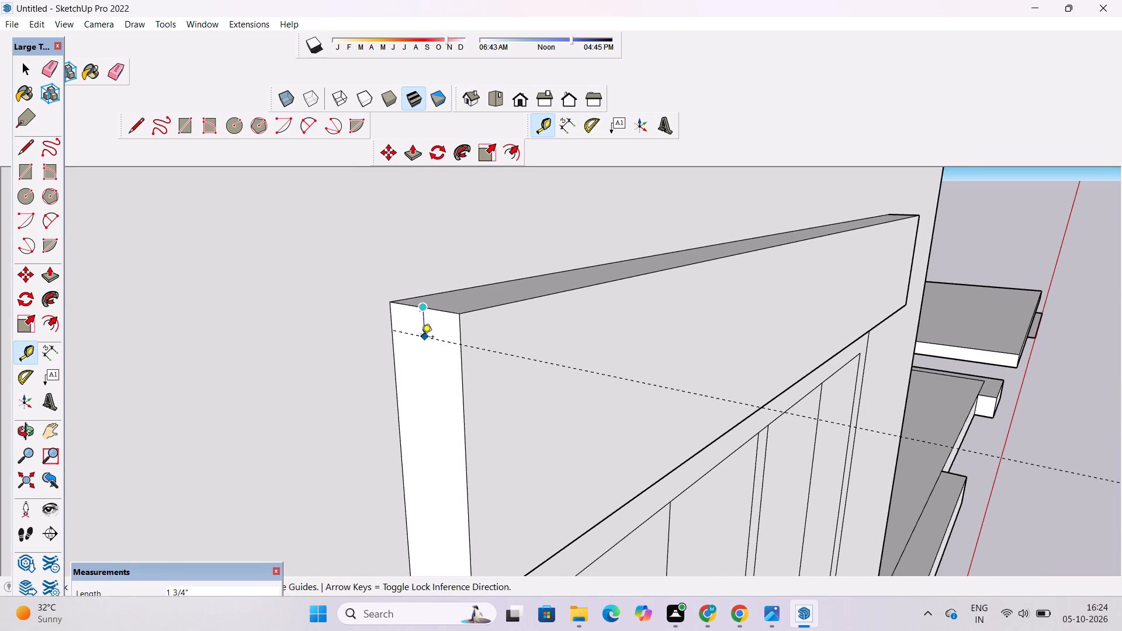
type("1.5")
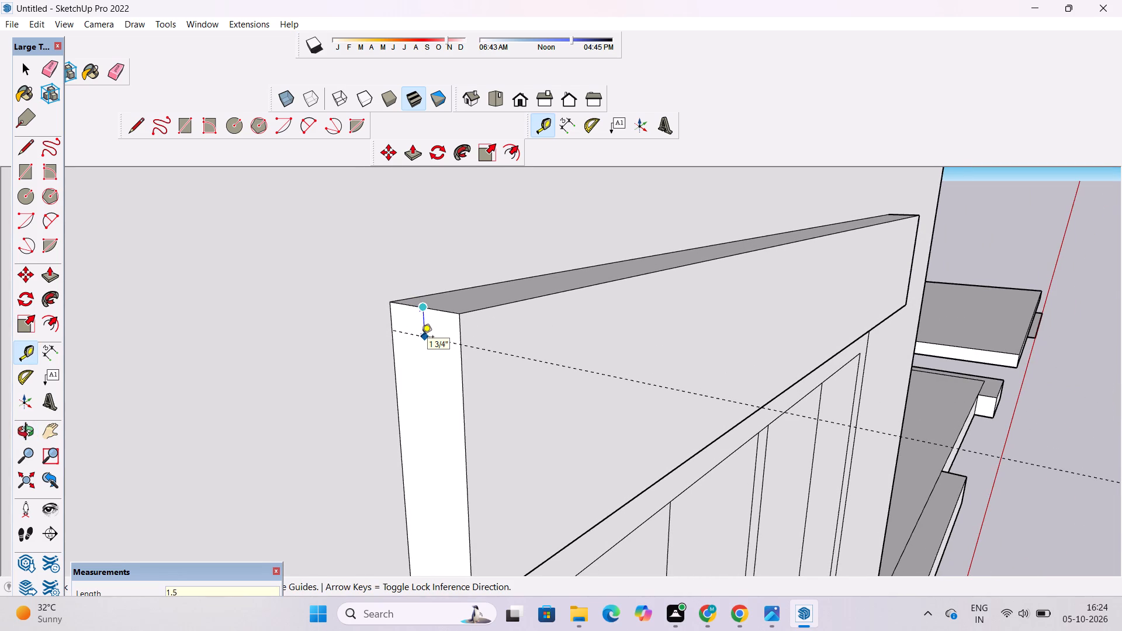
key("shift+quotedbl")
key("Return")
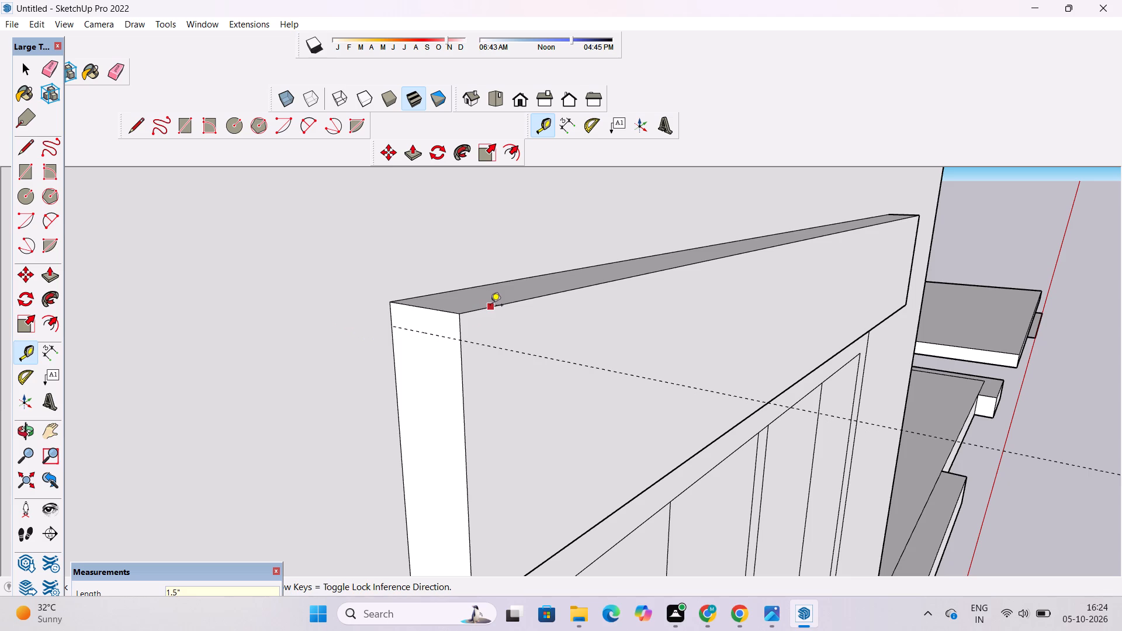
left_click(490, 306)
left_click(463, 342)
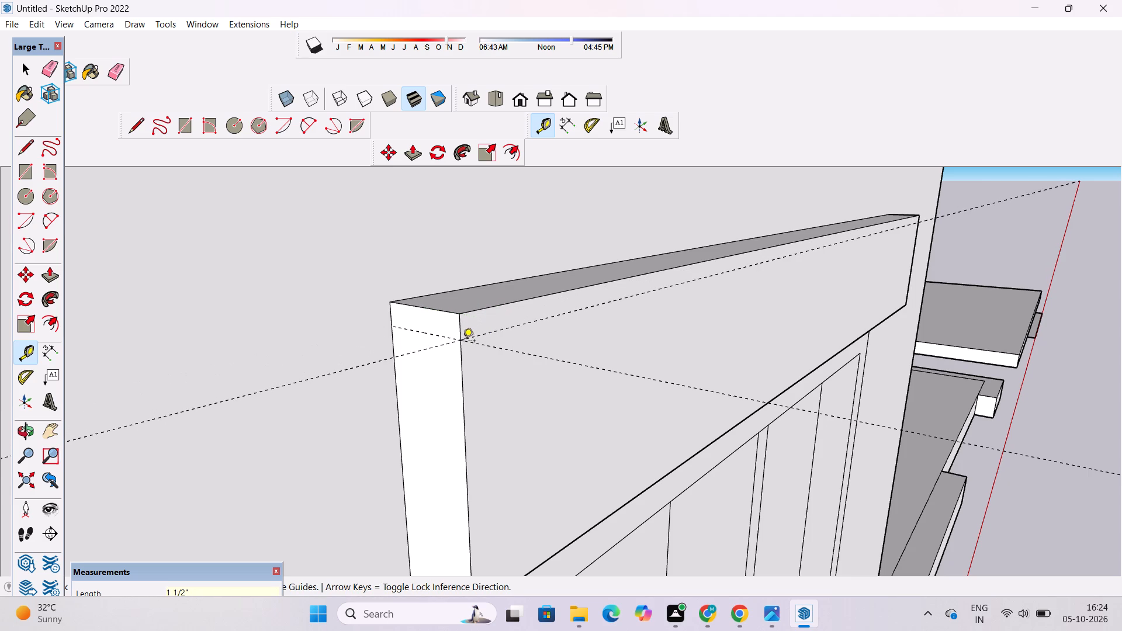
Add a guide 1.5" below the top edge on the projecting box's right end face.
key("o")
left_click_drag(828, 335, 580, 325)
scroll(565, 327, "down", 6)
left_click_drag(912, 334, 815, 331)
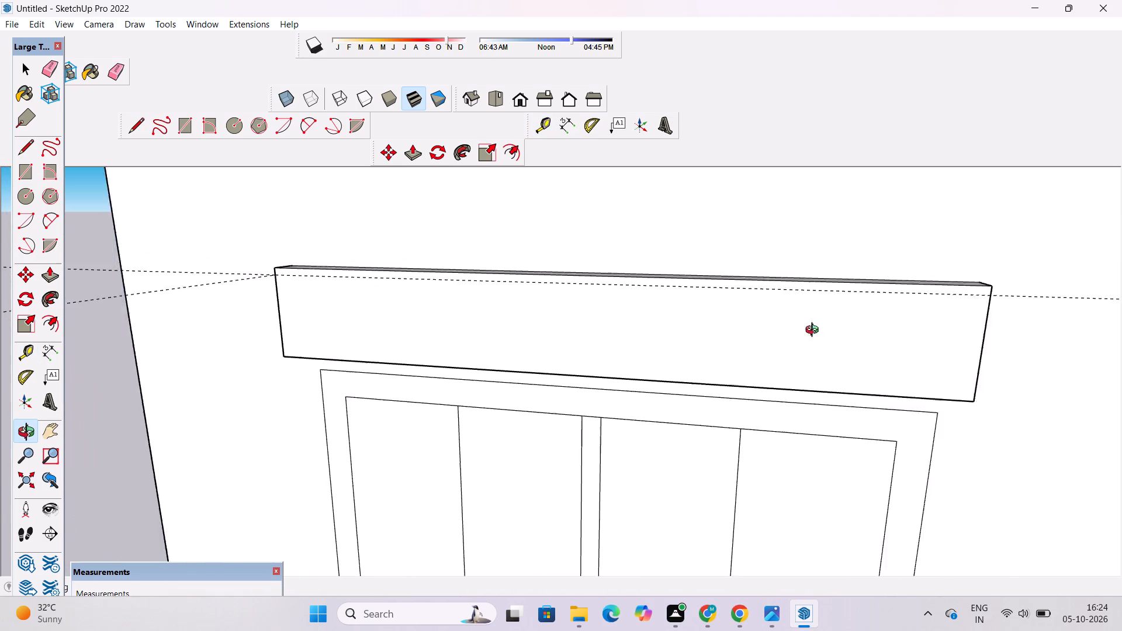
left_click_drag(815, 331, 741, 331)
scroll(718, 333, "down", 5)
left_click_drag(926, 355, 804, 345)
scroll(787, 349, "up", 3)
left_click_drag(787, 351, 781, 348, "shift")
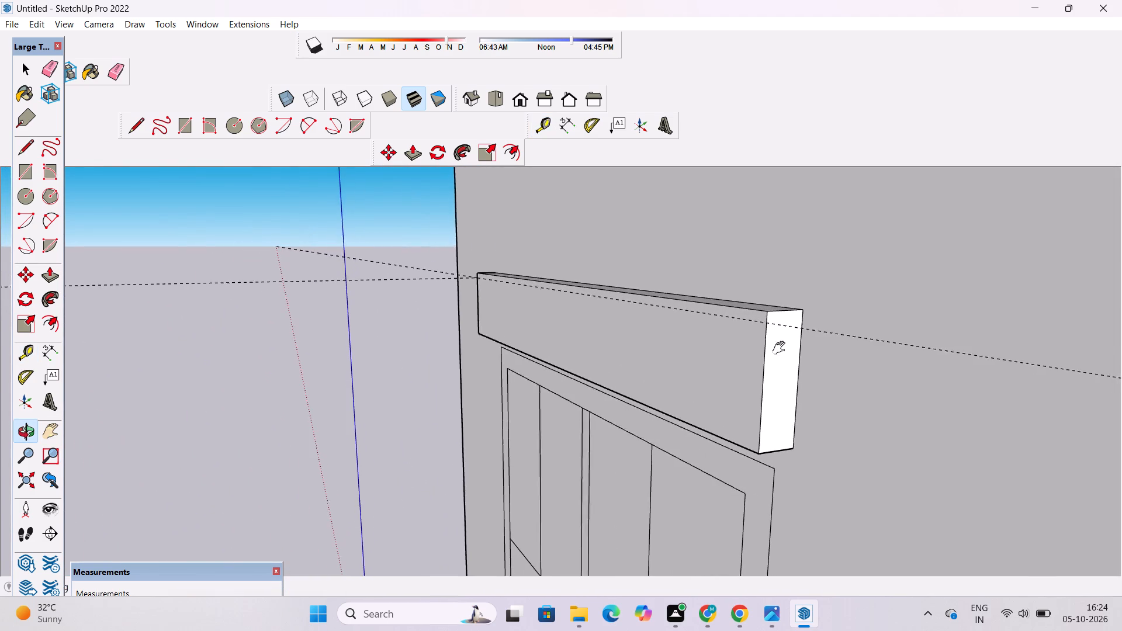
left_click_drag(781, 348, 738, 327, "shift")
scroll(743, 321, "up", 3)
left_click_drag(743, 313, 729, 252, "shift")
left_click_drag(726, 258, 750, 359)
scroll(733, 278, "down", 1)
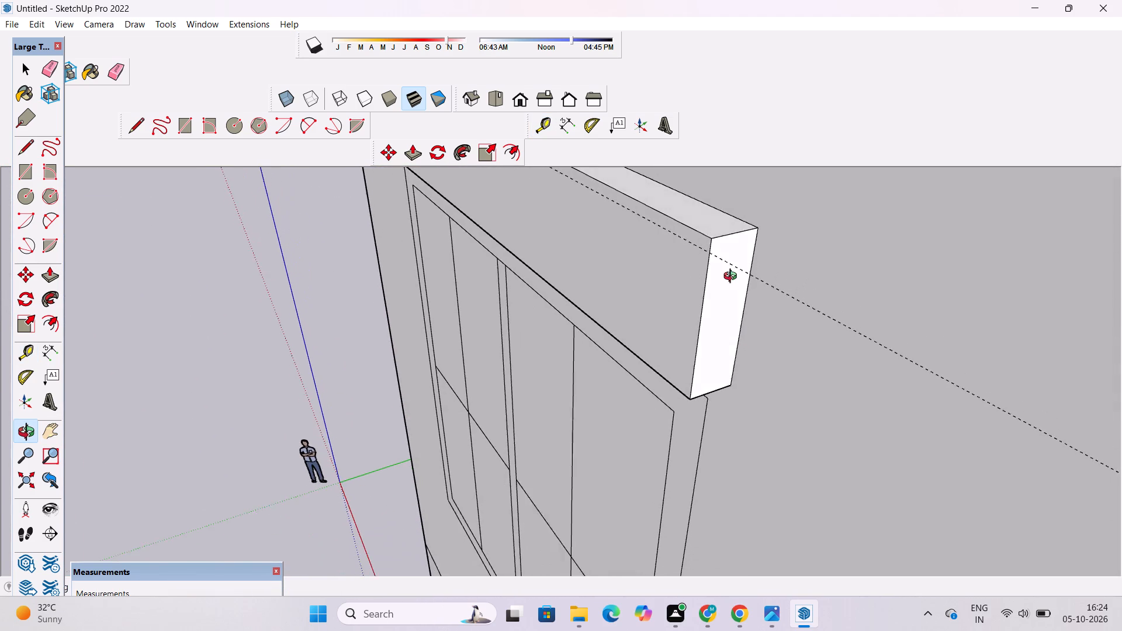
scroll(733, 278, "down", 1)
left_click_drag(732, 264, 725, 318, "shift")
scroll(729, 310, "up", 5)
key("t")
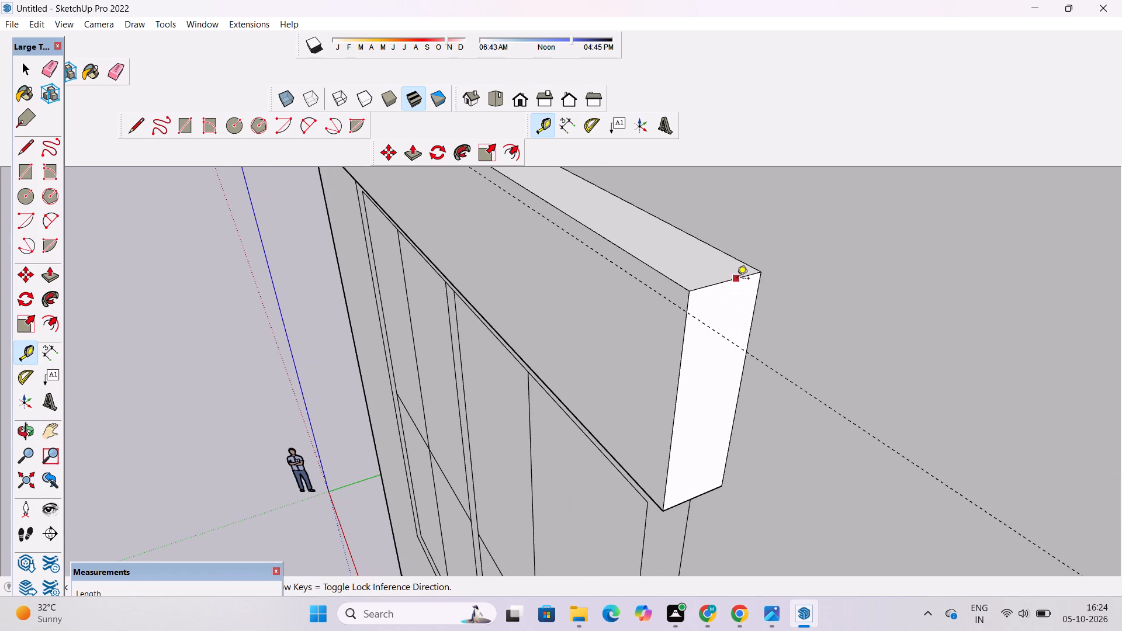
left_click(728, 283)
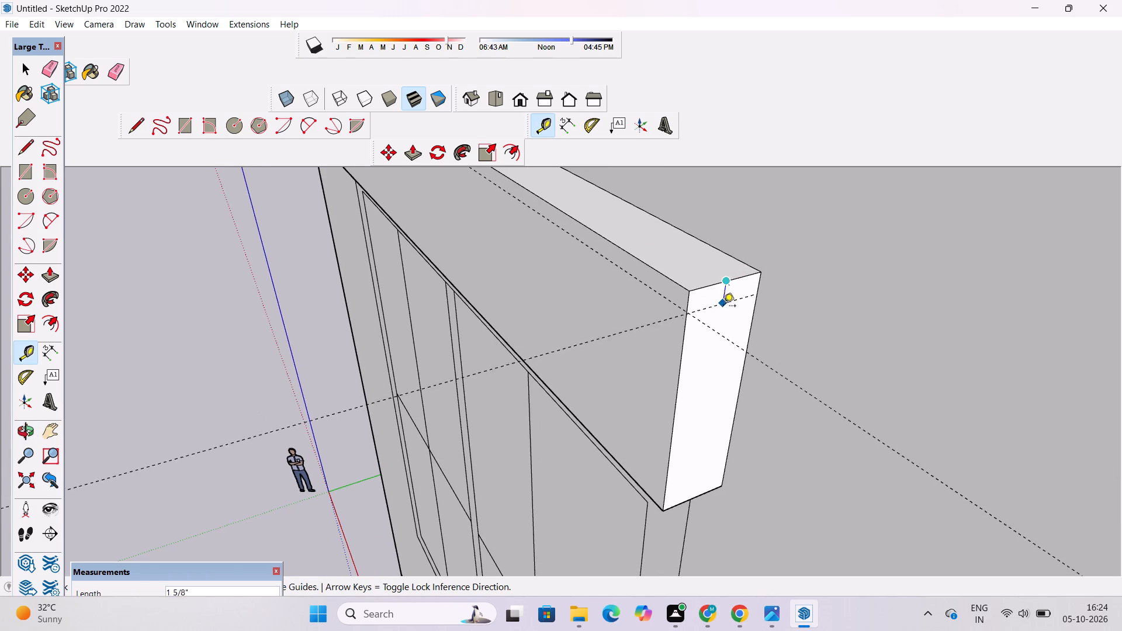
left_click(690, 314)
key("space")
Draw a 6" line along the guide across the projecting box's right end face.
key("o")
scroll(691, 317, "down", 5)
left_click_drag(634, 348, 694, 355)
scroll(714, 325, "up", 2)
left_click_drag(712, 313, 684, 336, "shift")
left_click_drag(698, 362, 721, 381)
scroll(754, 318, "up", 4)
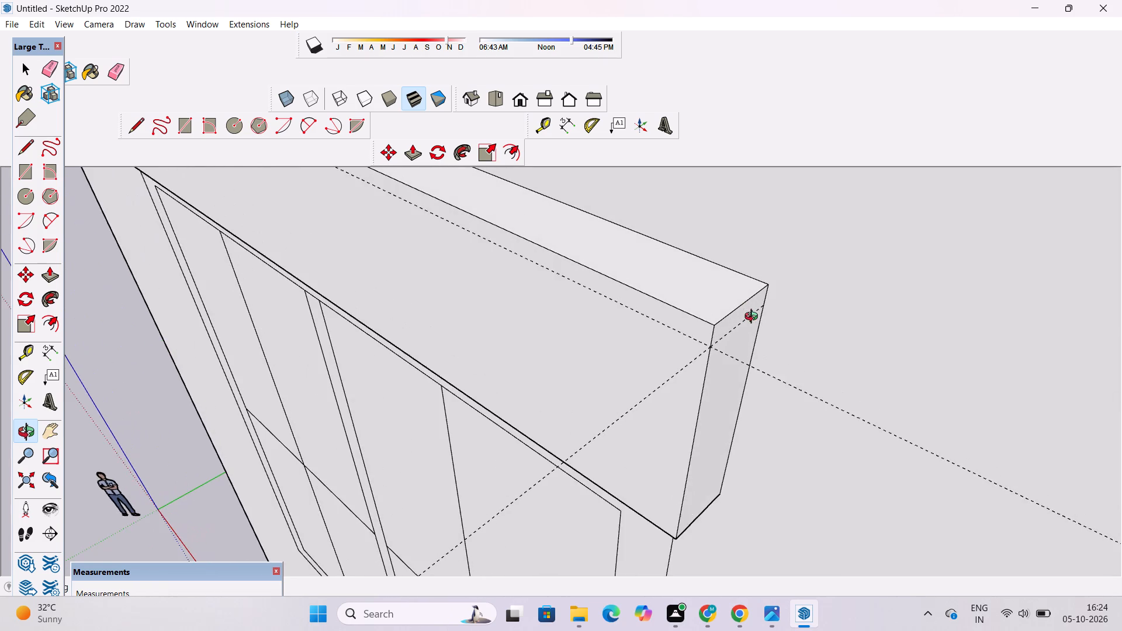
left_click_drag(754, 318, 730, 333, "shift")
scroll(725, 333, "up", 3)
key("l")
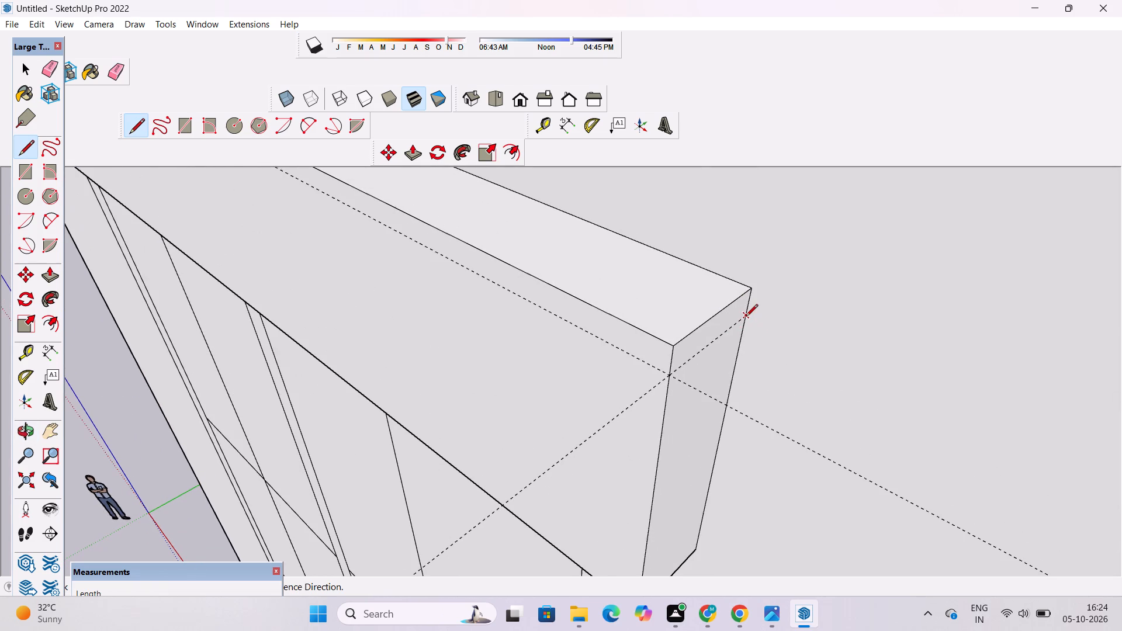
left_click(746, 317)
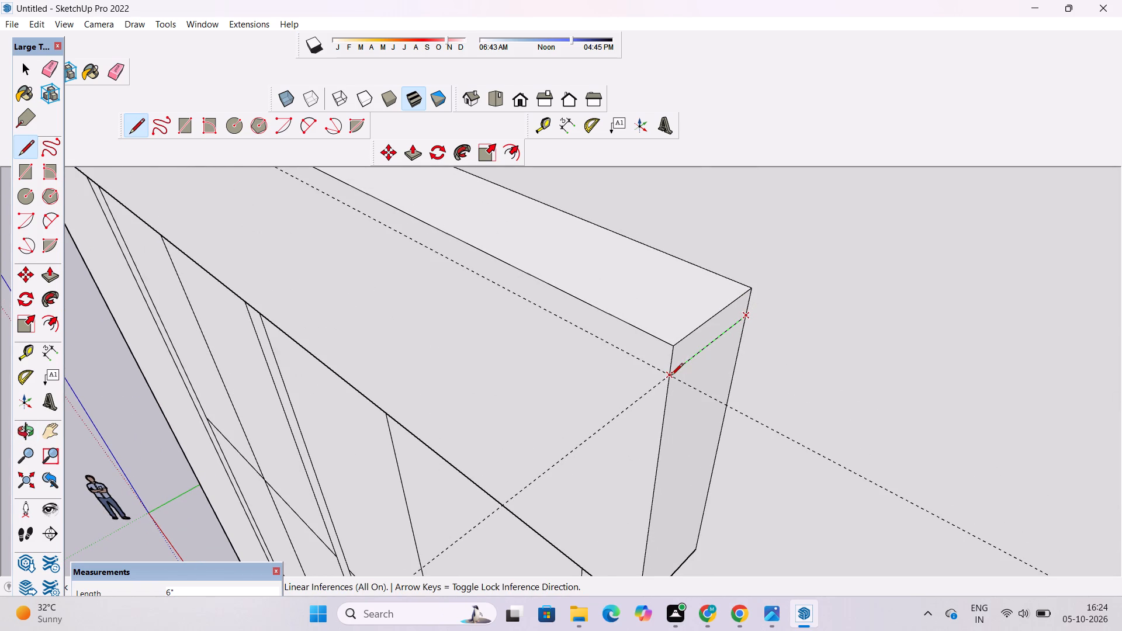
left_click(671, 376)
Draw a line along the guide across the full length of the projecting box's front face.
scroll(685, 375, "down", 10)
scroll(595, 369, "down", 5)
scroll(661, 370, "up", 4)
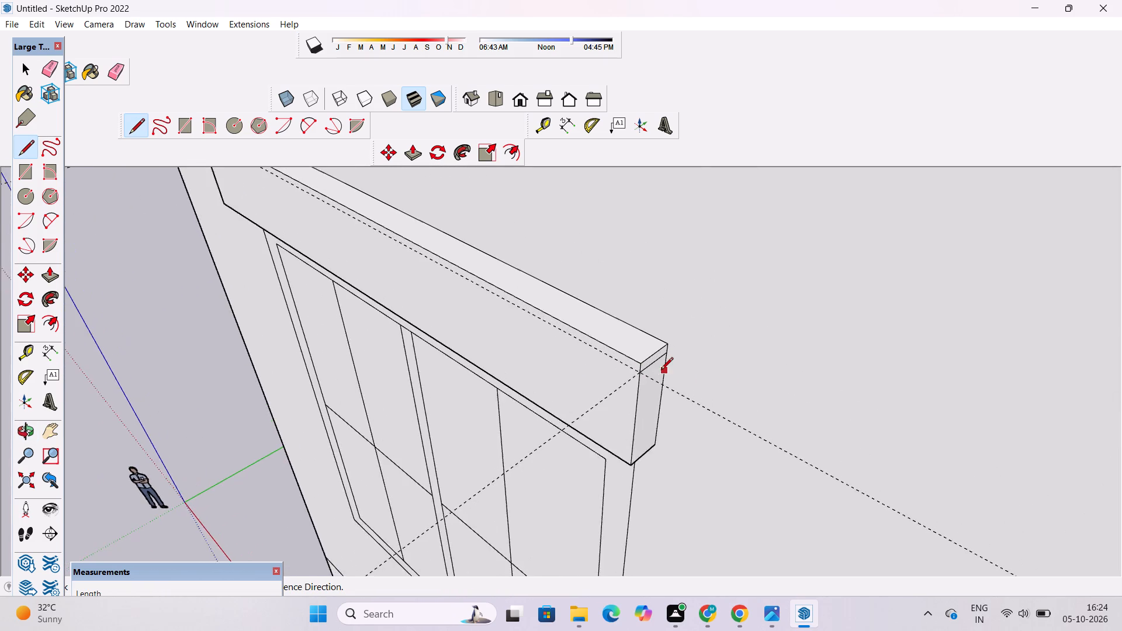
scroll(629, 379, "up", 8)
left_click(649, 365)
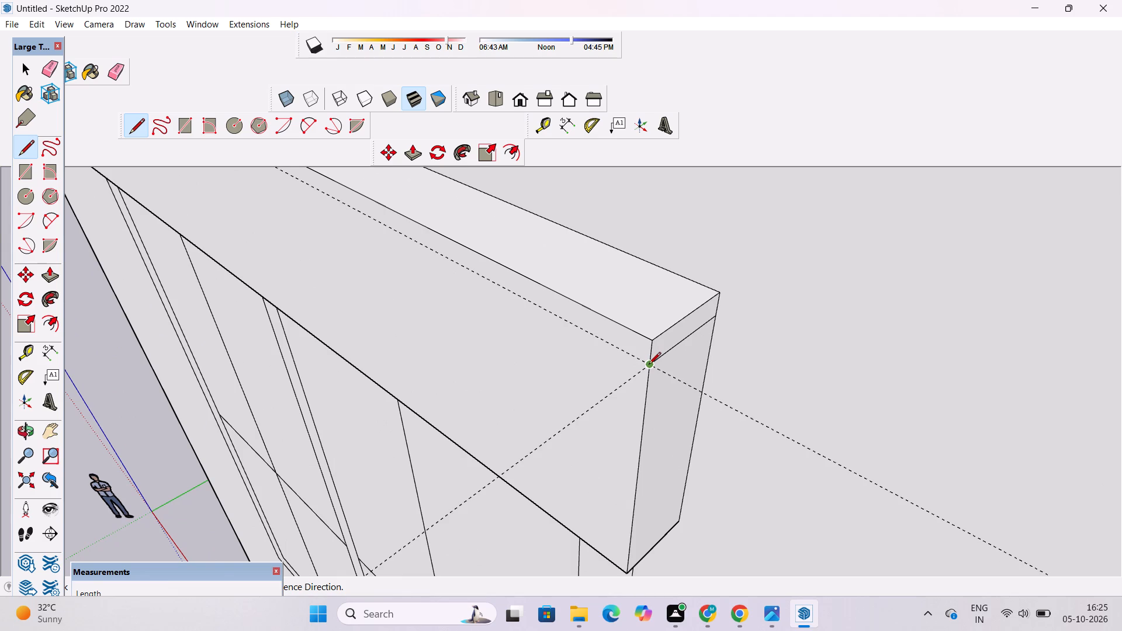
scroll(649, 365, "down", 18)
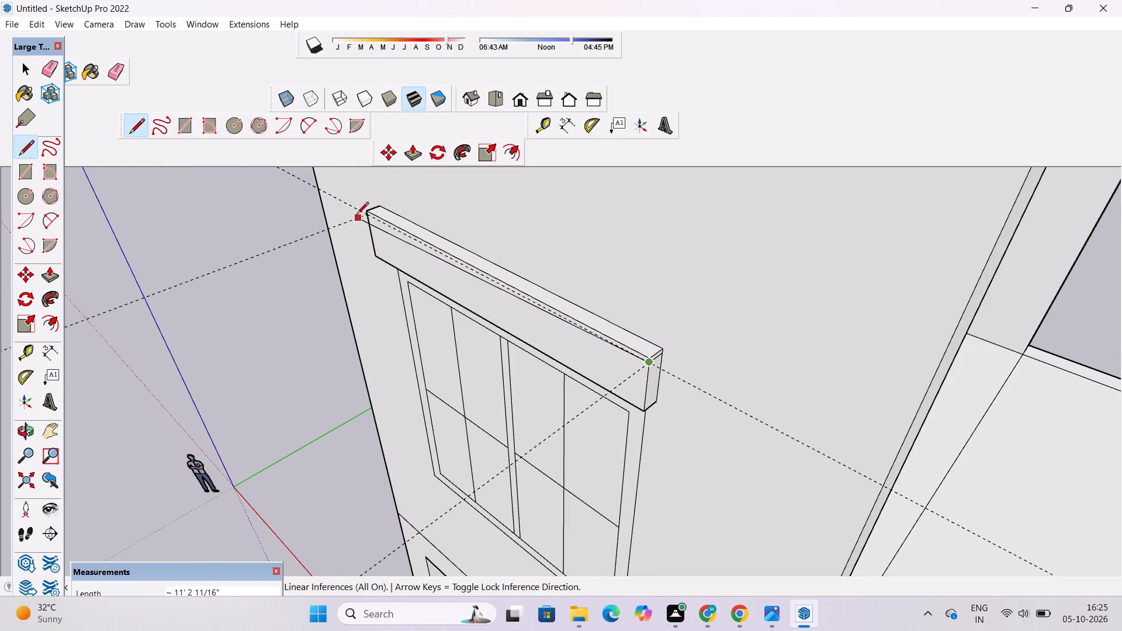
scroll(360, 214, "up", 19)
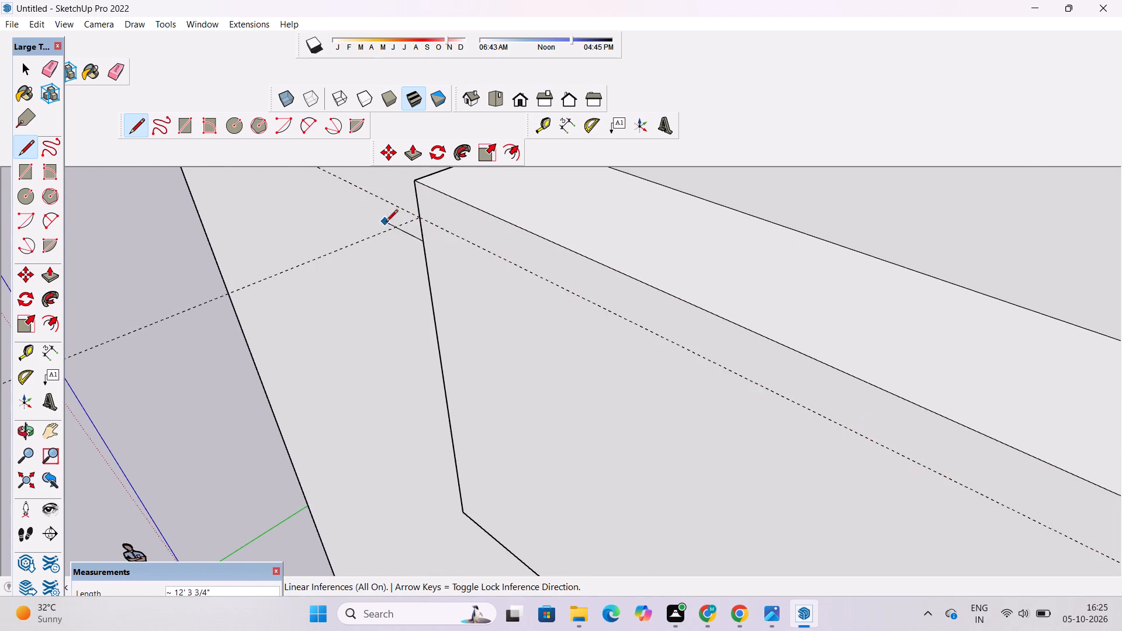
left_click(417, 219)
Draw a 6" line along the guide across the projecting box's left end face.
key("o")
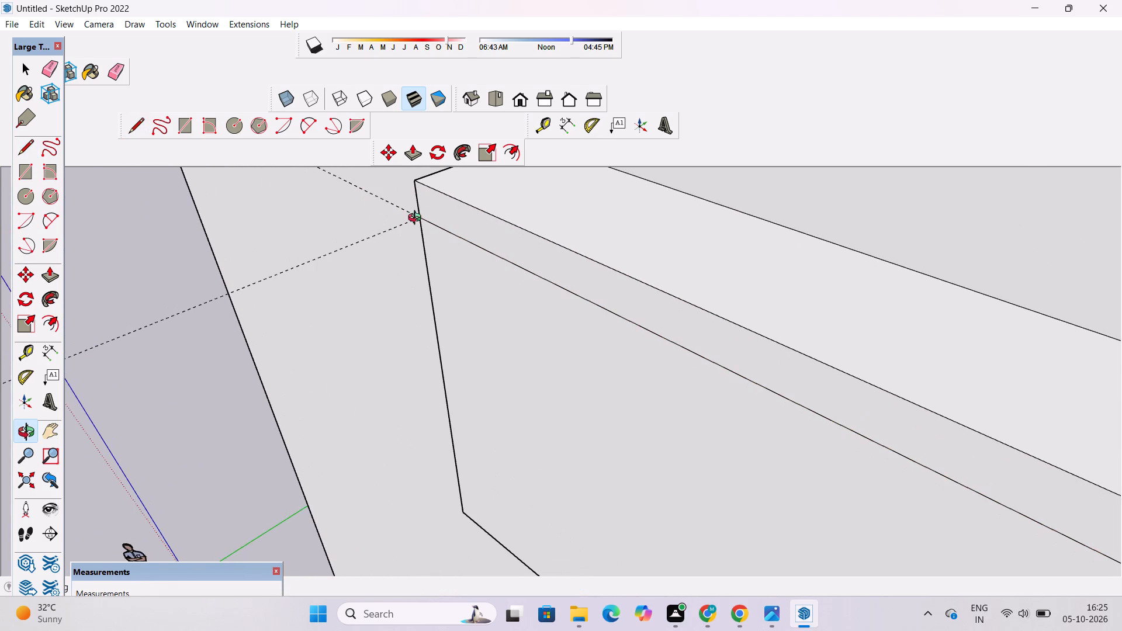
left_click_drag(392, 230, 780, 206)
scroll(537, 244, "down", 4)
left_click_drag(533, 230, 511, 255, "shift")
left_click_drag(474, 272, 601, 225)
left_click_drag(601, 224, 556, 282, "shift")
scroll(577, 310, "up", 8)
left_click_drag(573, 268, 545, 294, "shift")
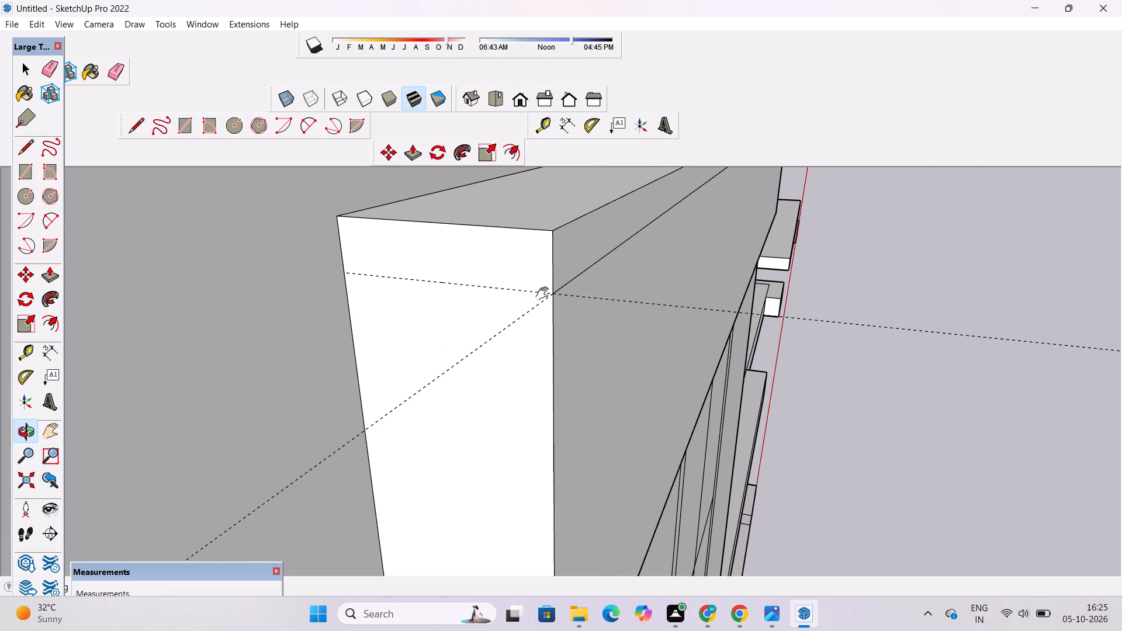
scroll(542, 293, "up", 3)
key("l")
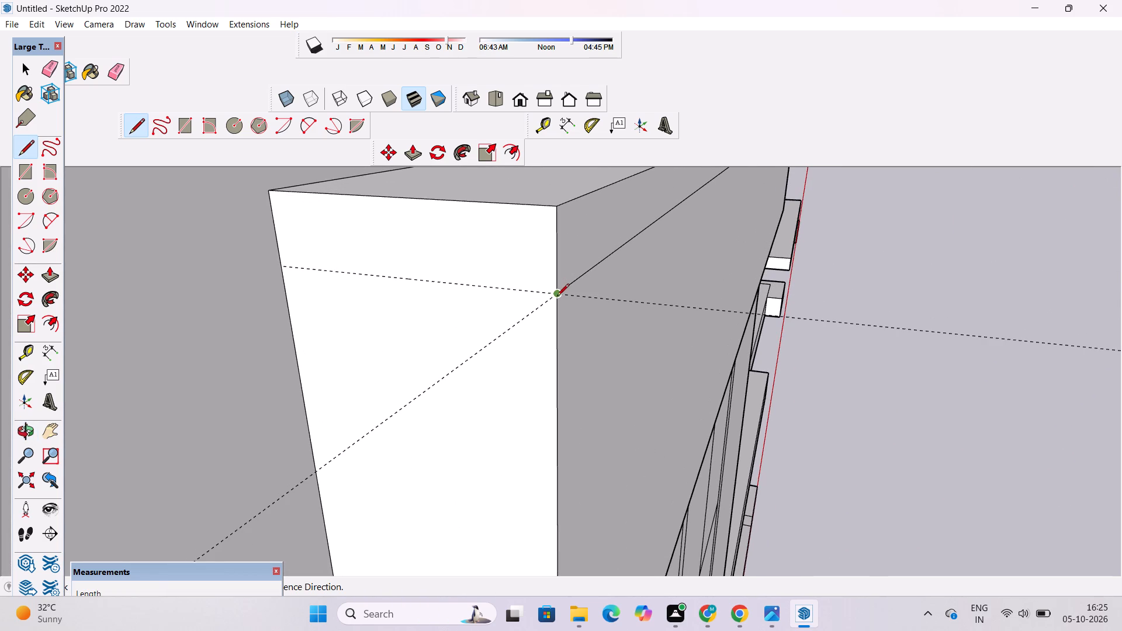
left_click(557, 297)
left_click(276, 268)
key("space")
Erase the construction guides around the projecting box.
key("e")
scroll(399, 286, "down", 5)
left_click_drag(418, 314, 424, 349)
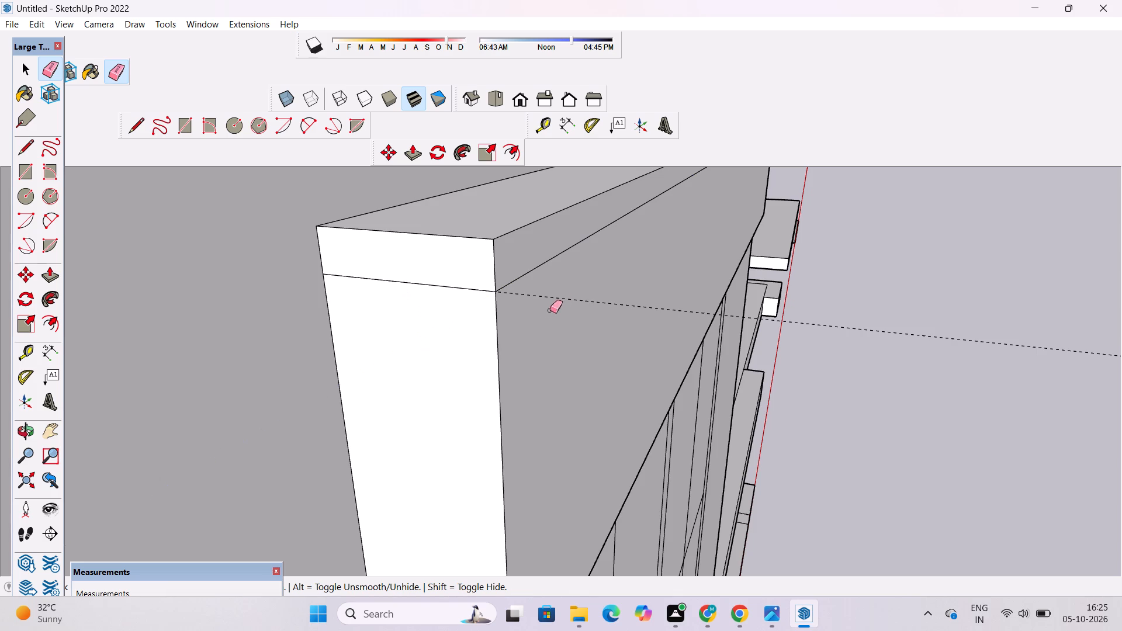
left_click_drag(572, 289, 572, 308)
scroll(415, 339, "down", 18)
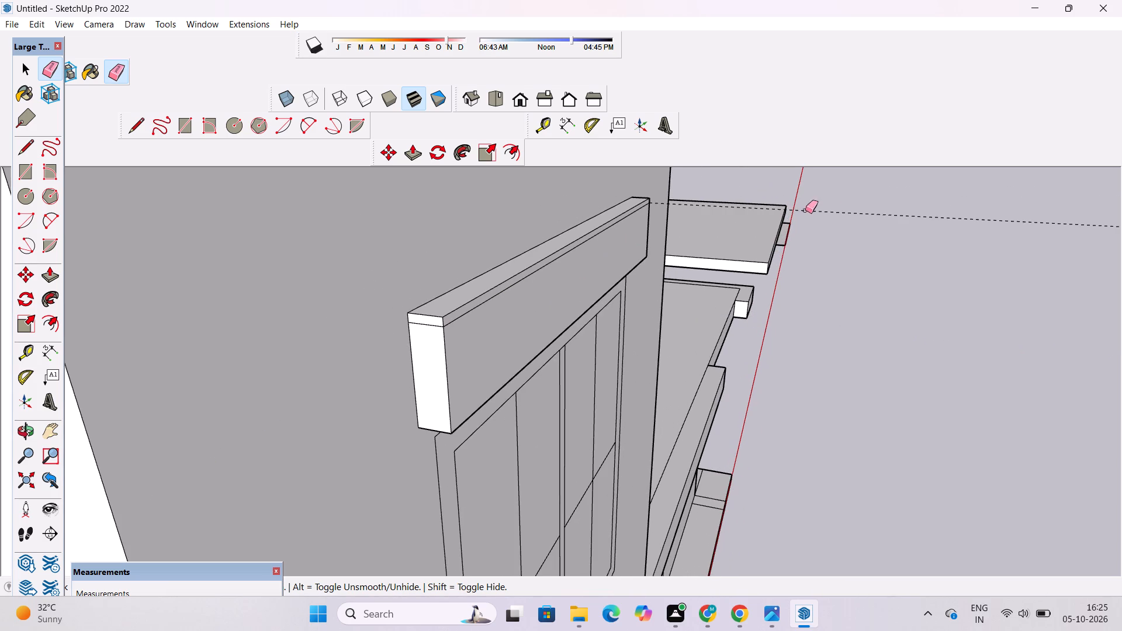
left_click_drag(867, 213, 868, 229)
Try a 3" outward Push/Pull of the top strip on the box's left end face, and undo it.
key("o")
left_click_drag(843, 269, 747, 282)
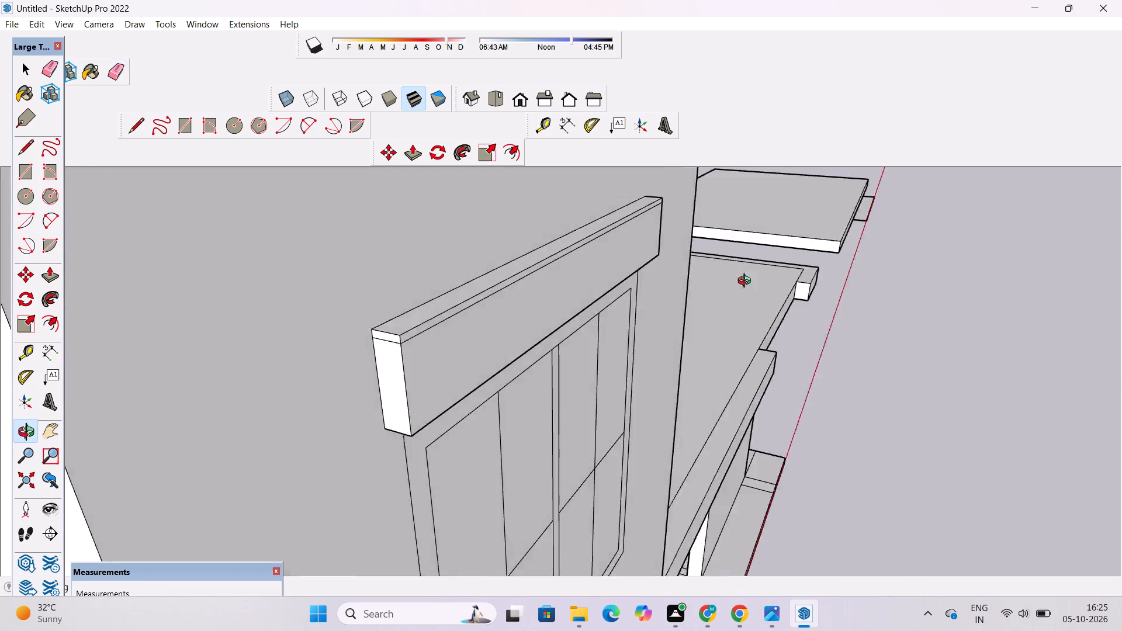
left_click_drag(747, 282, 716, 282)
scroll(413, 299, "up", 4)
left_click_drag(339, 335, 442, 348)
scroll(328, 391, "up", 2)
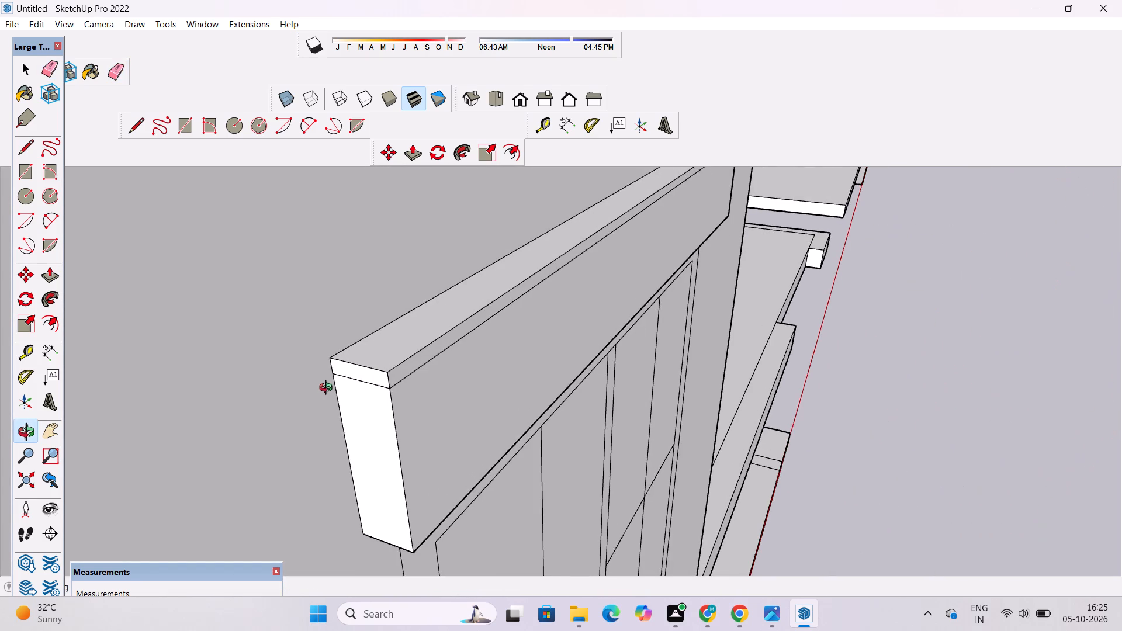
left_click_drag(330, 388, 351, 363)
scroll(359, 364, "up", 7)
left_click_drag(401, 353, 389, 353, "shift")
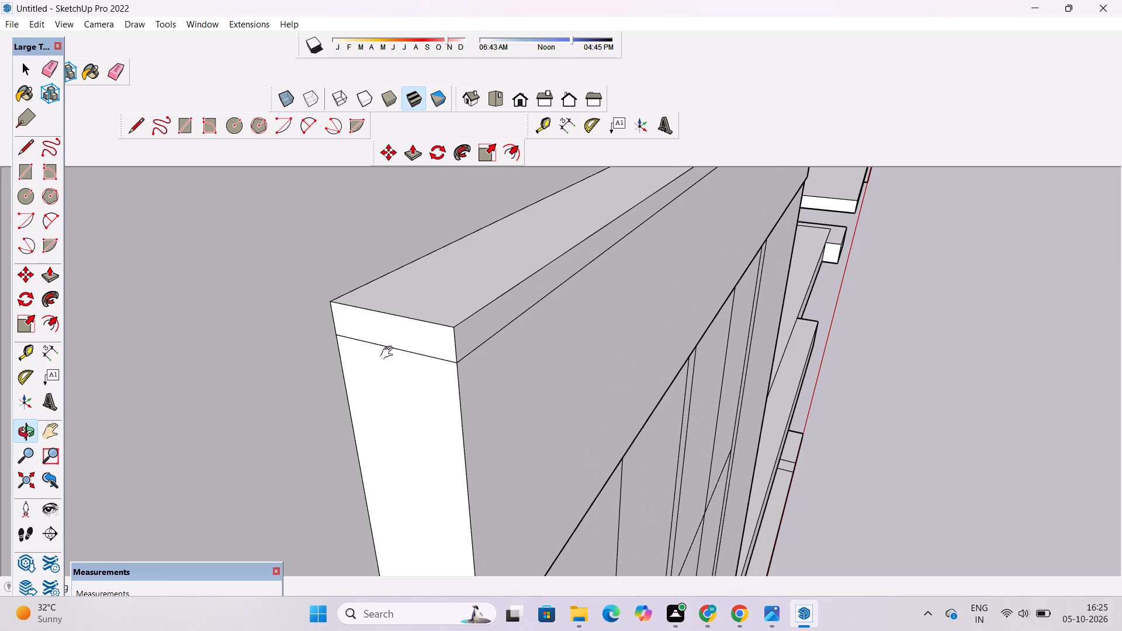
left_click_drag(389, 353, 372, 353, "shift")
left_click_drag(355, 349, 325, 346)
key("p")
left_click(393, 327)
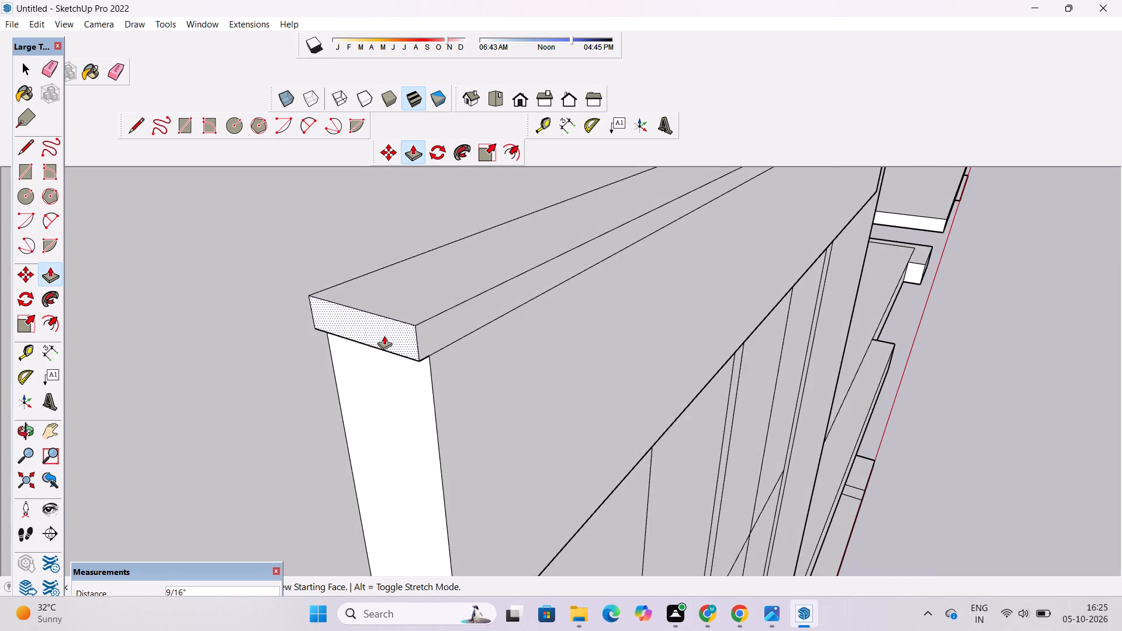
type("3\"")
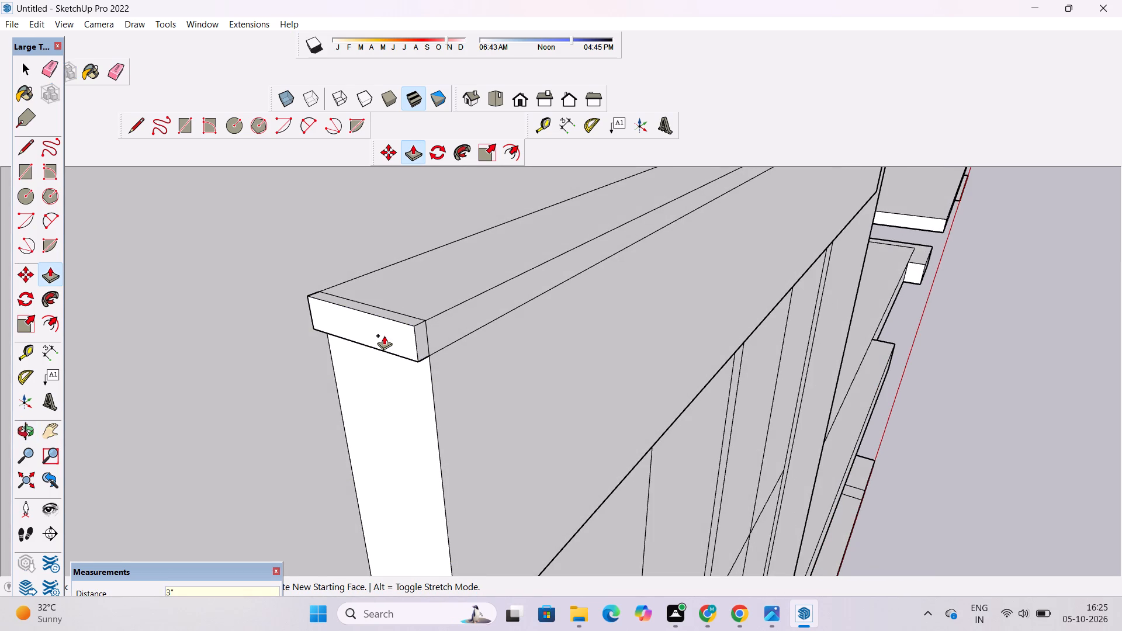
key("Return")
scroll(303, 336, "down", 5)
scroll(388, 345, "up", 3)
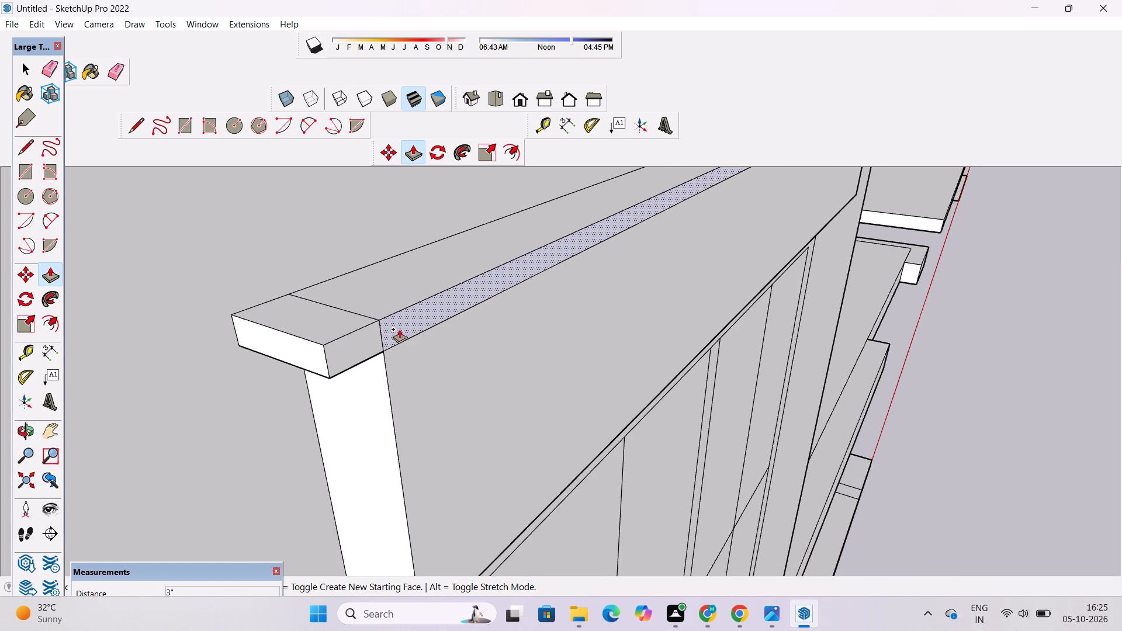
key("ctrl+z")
Push/Pull the top strip outward 2" on both the box's left end face and its front face.
left_click(365, 330)
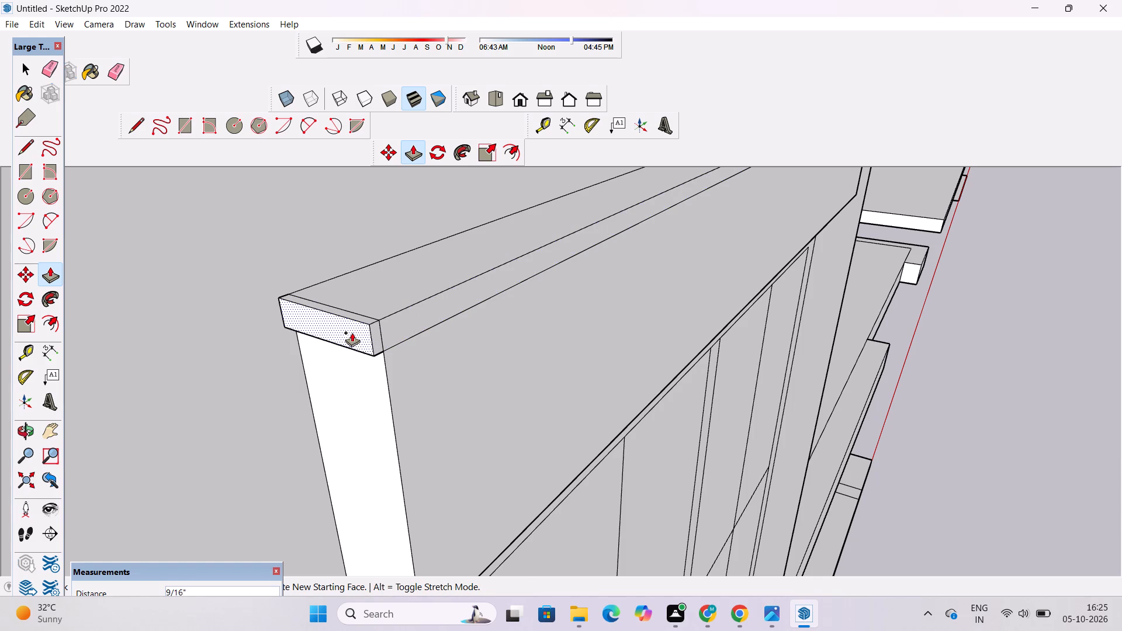
type("2\"")
key("Return")
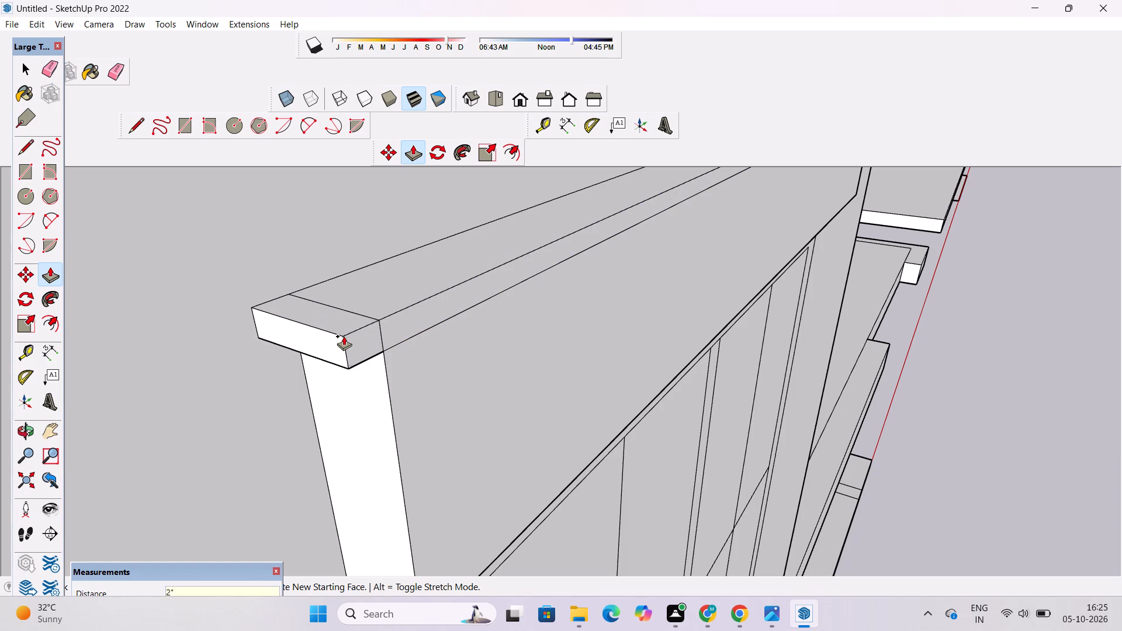
left_click(402, 321)
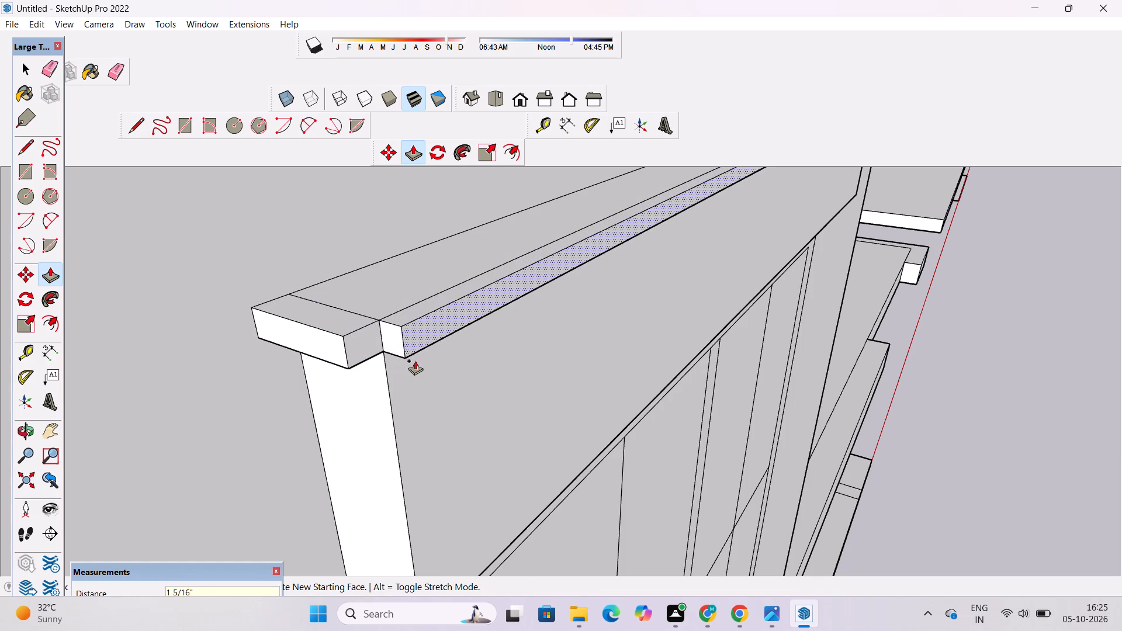
type("2\"")
key("Return")
Push/Pull the small side face at the strip's left front corner flush with the front overhang to fill the corner.
left_click(365, 338)
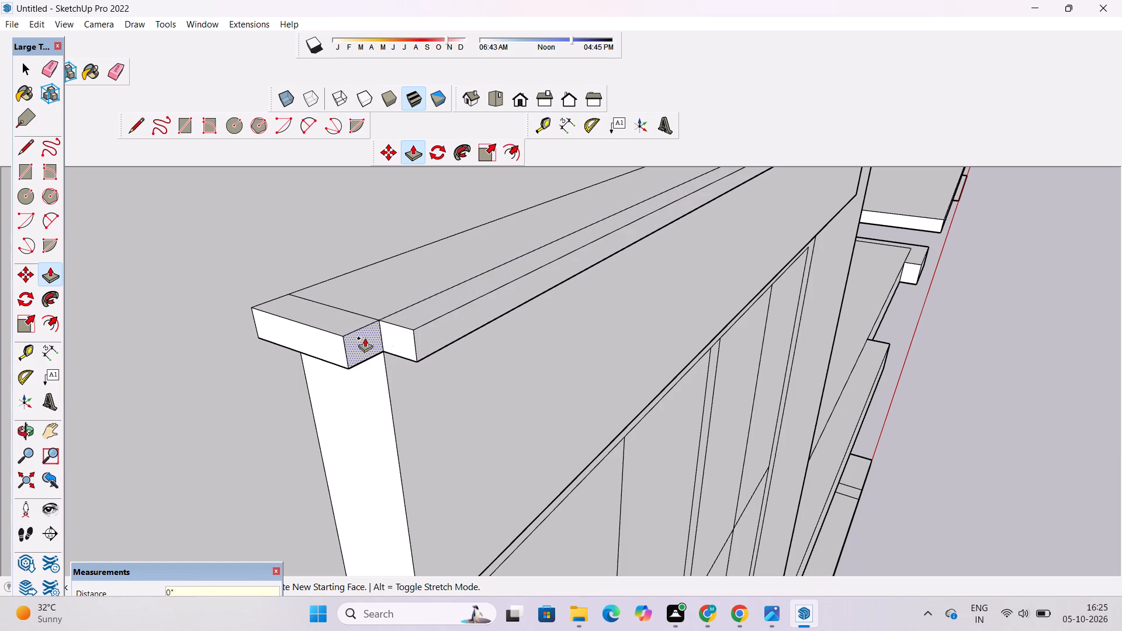
left_click(451, 315)
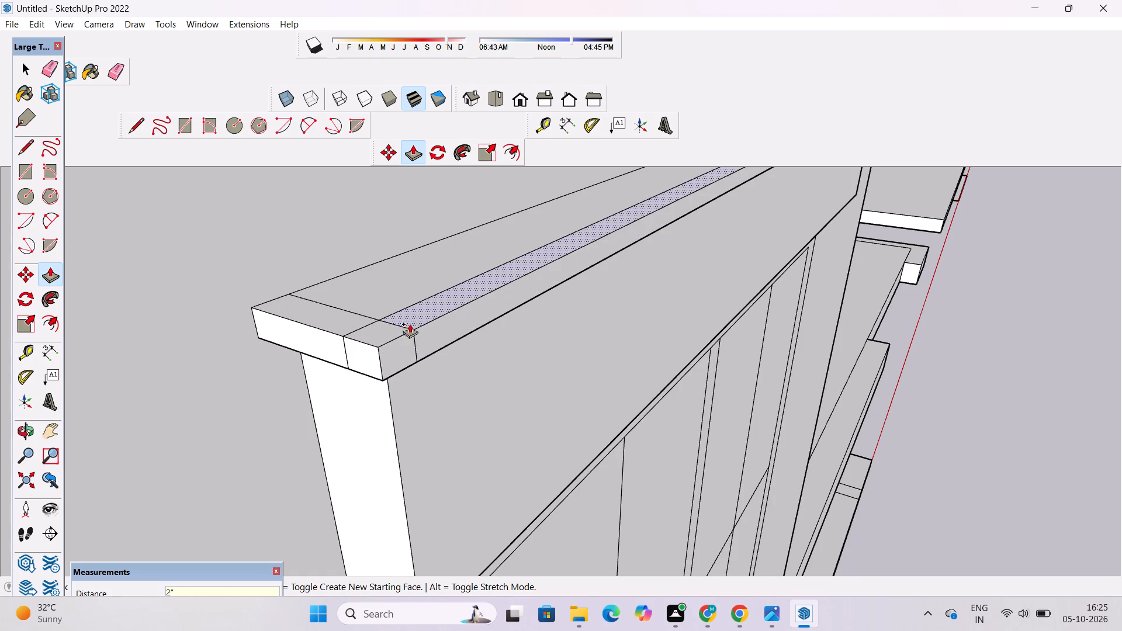
Push/Pull the top strip on the box's right end face outward 1.5".
key("o")
scroll(349, 330, "down", 11)
left_click_drag(642, 279, 454, 296)
scroll(311, 311, "down", 5)
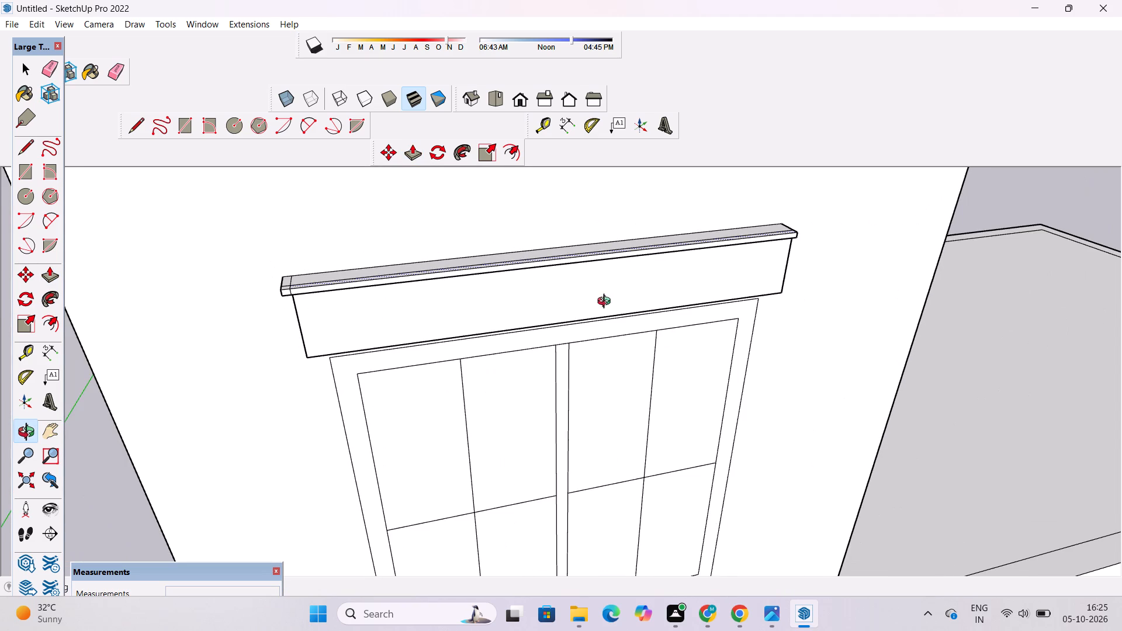
left_click_drag(670, 295, 372, 303, "shift")
scroll(780, 333, "up", 4)
left_click_drag(951, 411, 885, 406, "shift")
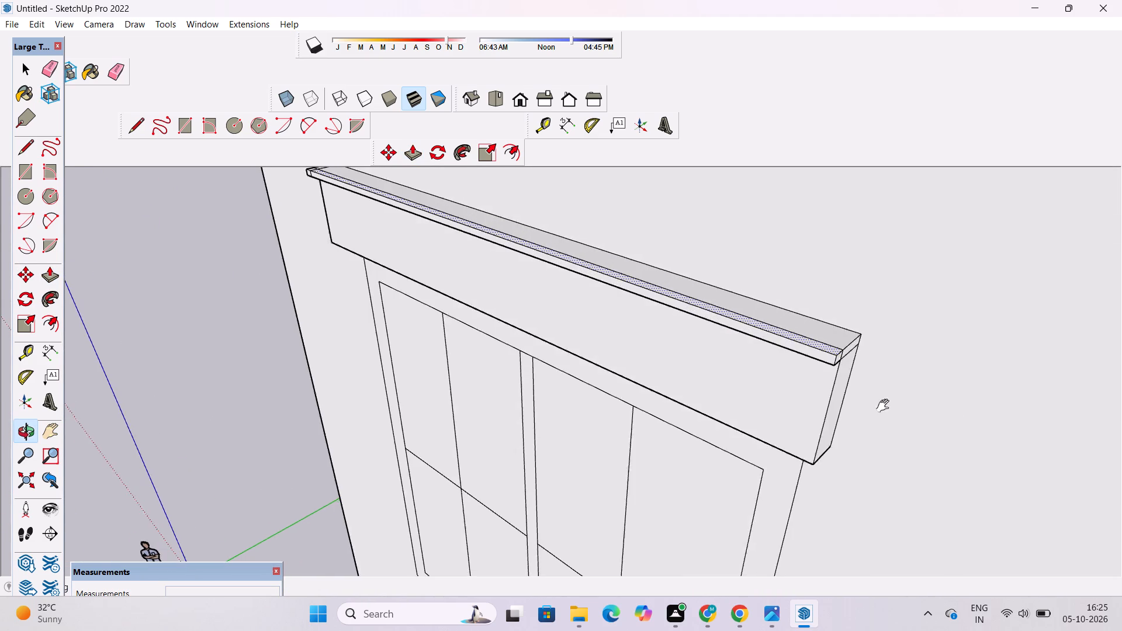
left_click_drag(885, 406, 736, 352, "shift")
scroll(621, 314, "up", 8)
left_click_drag(587, 347, 863, 436)
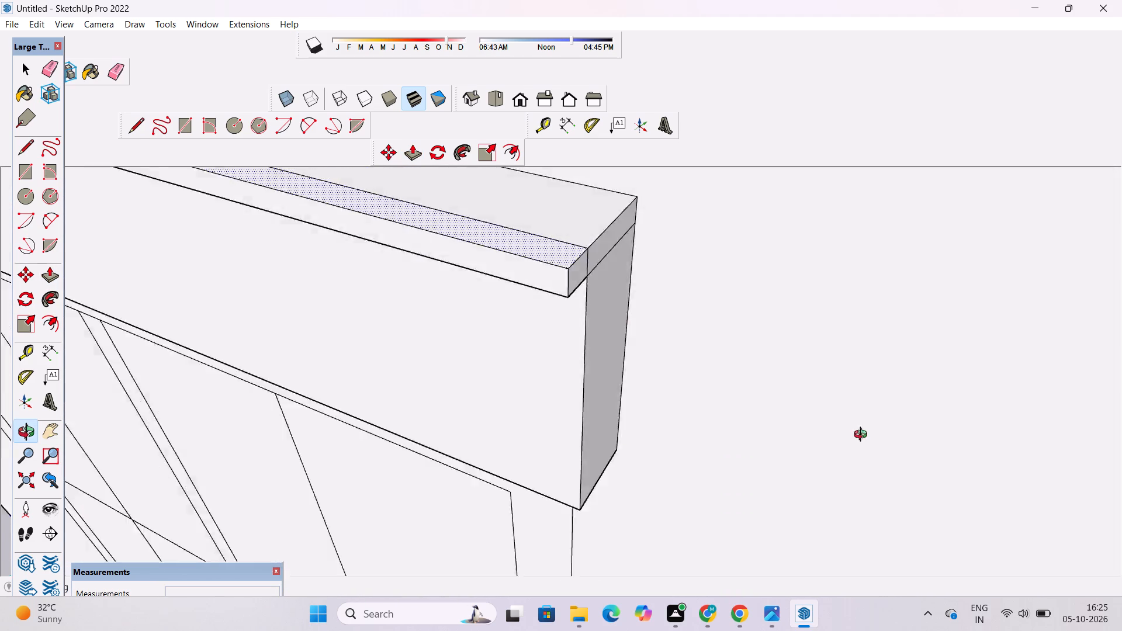
left_click_drag(863, 436, 892, 419)
scroll(603, 275, "up", 3)
left_click_drag(603, 274, 618, 331, "shift")
left_click_drag(618, 332, 536, 340)
scroll(589, 314, "up", 2)
left_click_drag(589, 314, 560, 333, "shift")
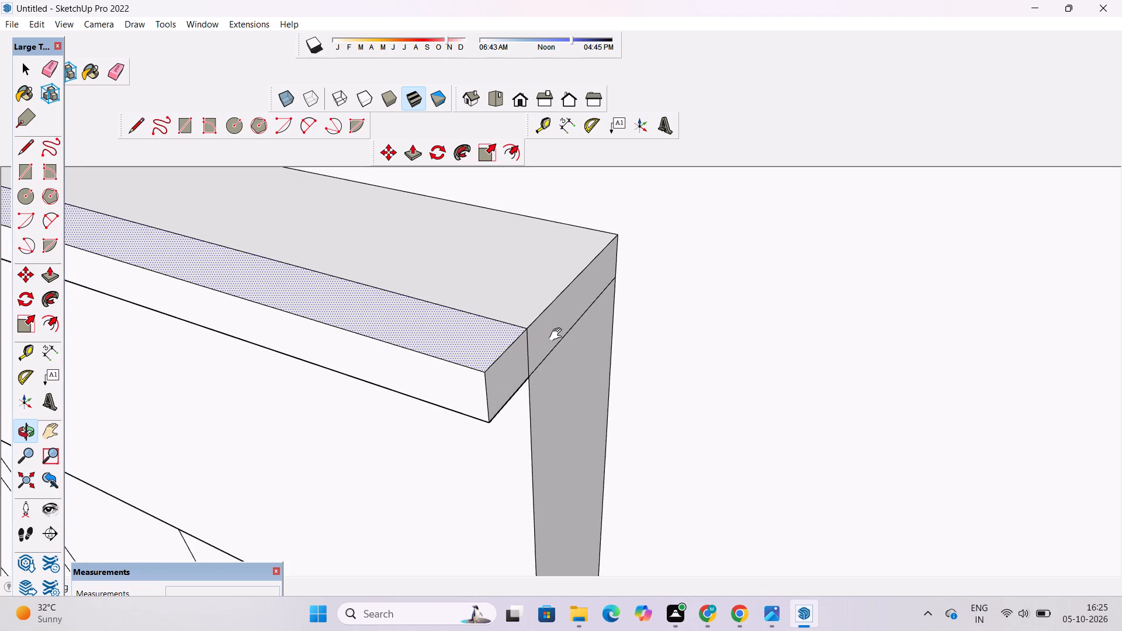
left_click_drag(558, 335, 548, 341)
key("space")
left_click(572, 315)
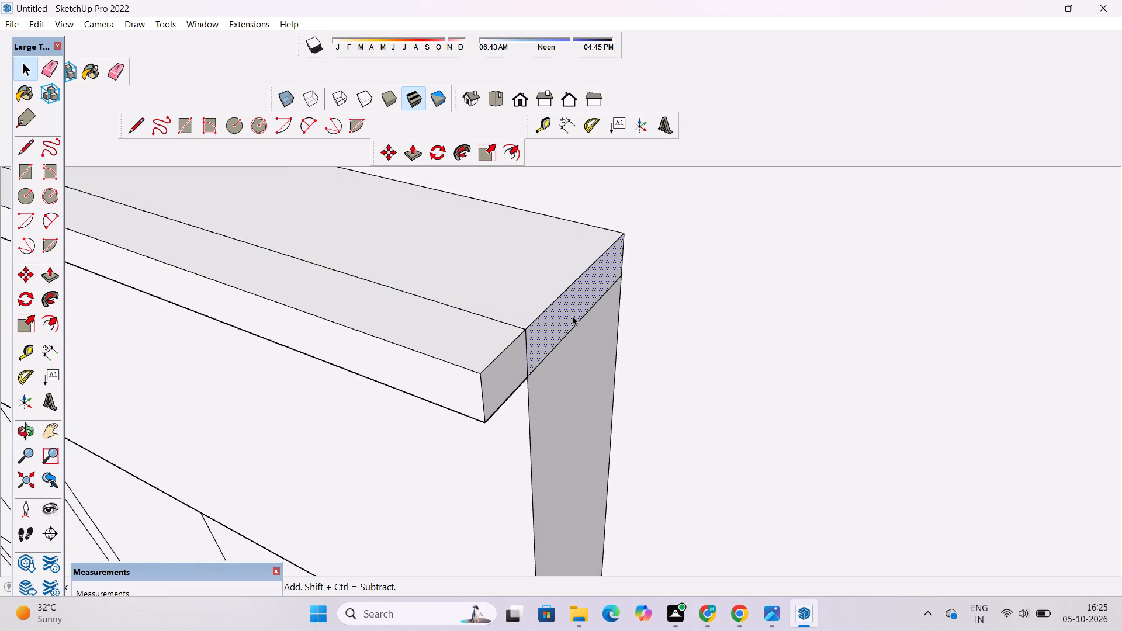
key("p")
left_click(572, 315)
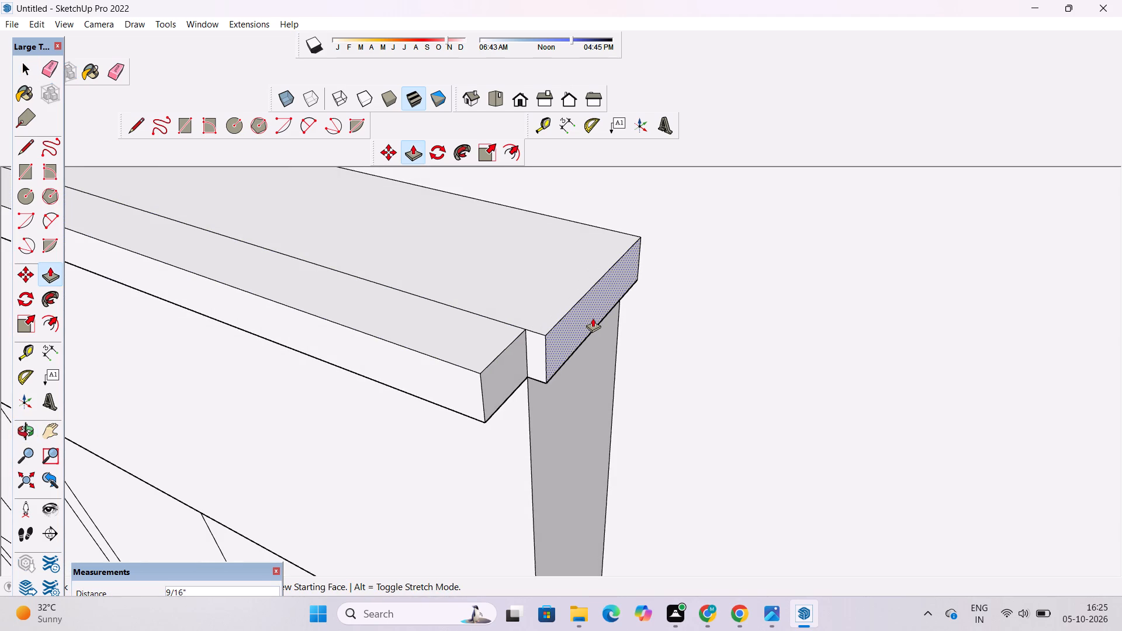
type("1.5")
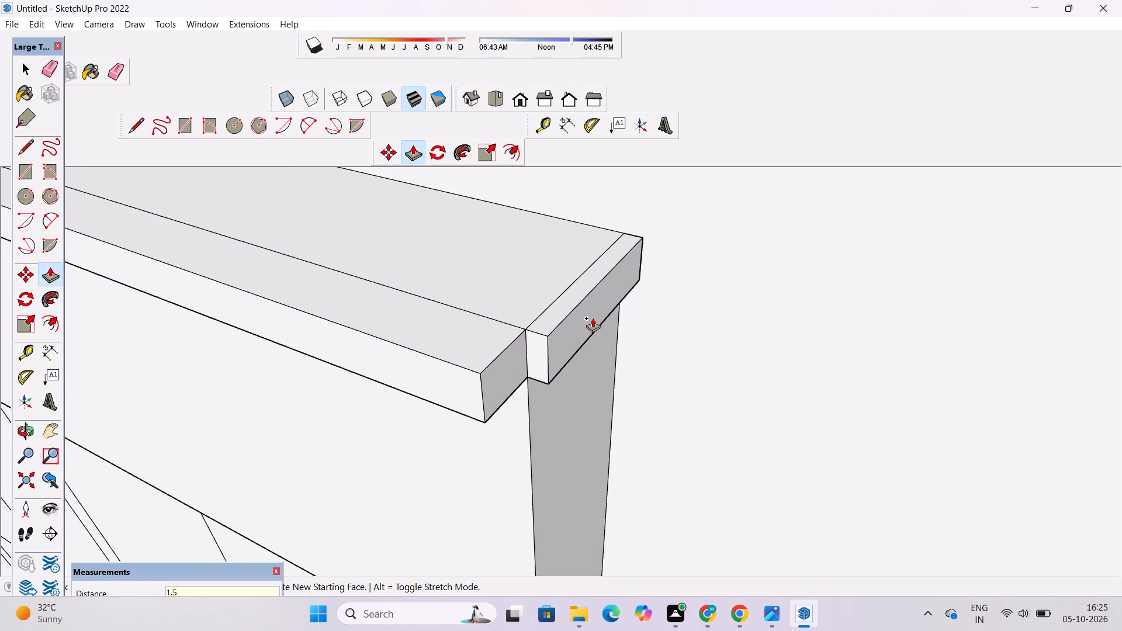
key("shift+quotedbl")
key("Return")
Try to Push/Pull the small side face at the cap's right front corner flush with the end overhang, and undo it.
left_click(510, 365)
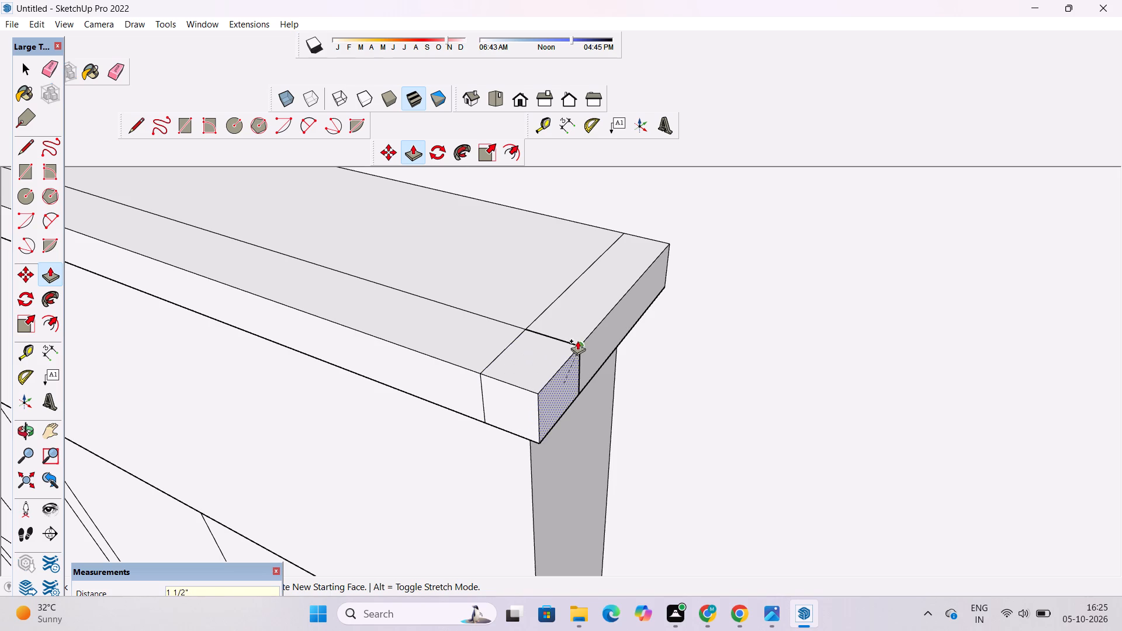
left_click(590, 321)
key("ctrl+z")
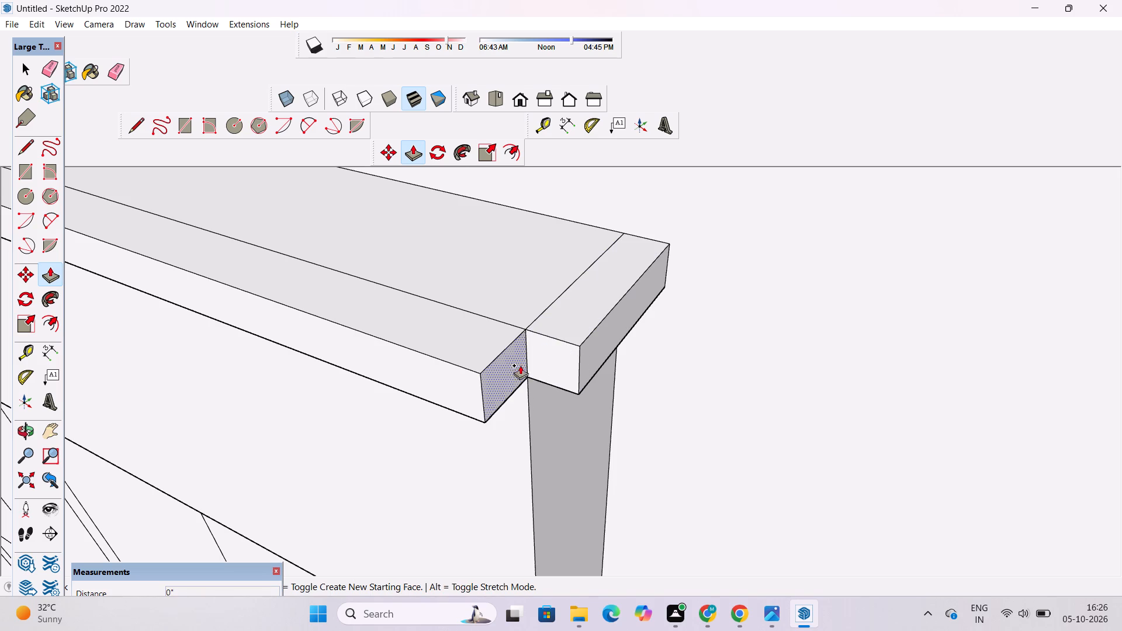
Push/Pull the small side face at the cap's right front corner flush with the end overhang to fill the corner.
left_click(511, 368)
left_click(586, 341)
key("space")
Erase the seam lines on the top and front faces at the cap's right end.
type("o")
scroll(598, 336, "down", 9)
left_click_drag(529, 360, 708, 348, "shift")
left_click_drag(646, 373, 682, 345)
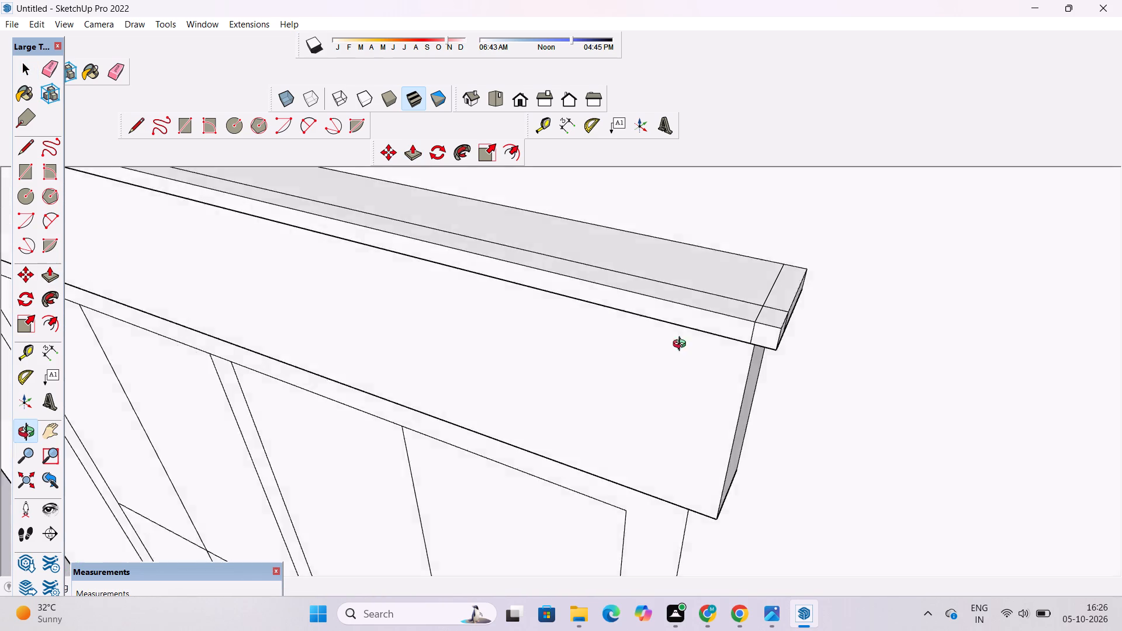
left_click_drag(682, 345, 782, 362)
scroll(673, 353, "down", 4)
left_click_drag(668, 355, 809, 348, "shift")
left_click_drag(809, 348, 794, 405)
key("e")
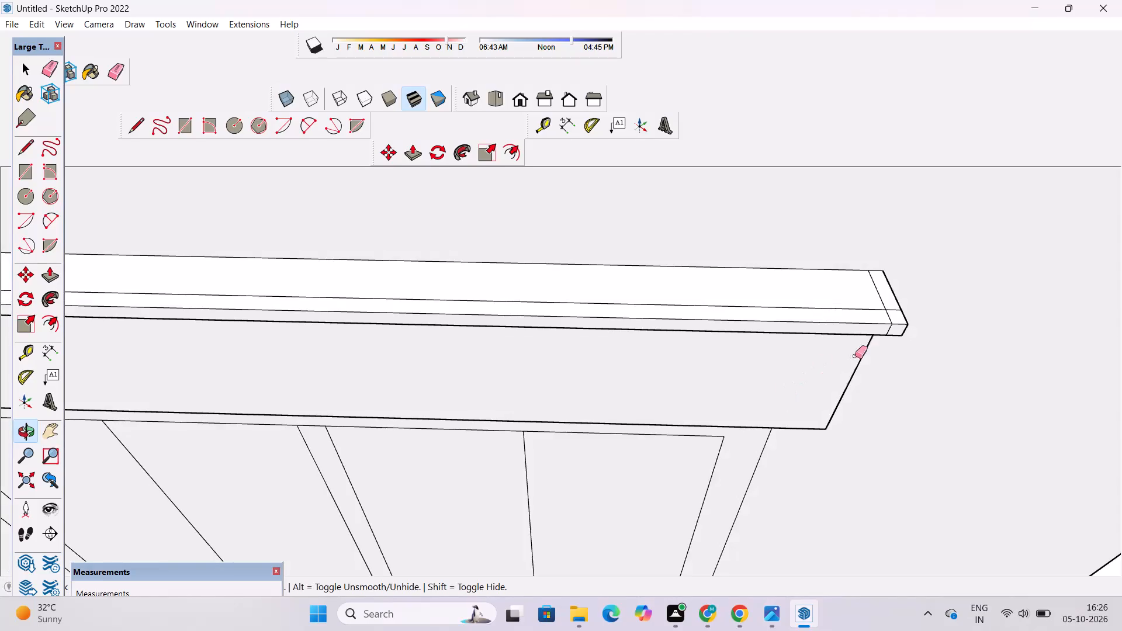
scroll(865, 316, "up", 3)
left_click_drag(890, 299, 892, 310)
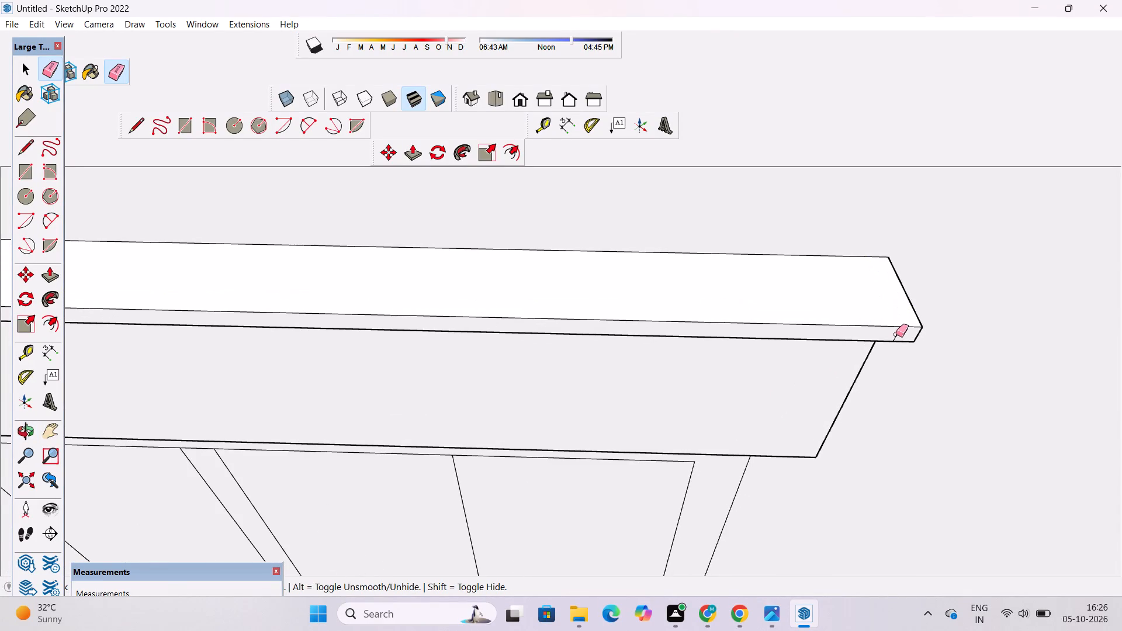
left_click(896, 334)
Erase the seam lines on the top and front faces at the cap's left end.
scroll(985, 320, "down", 6)
scroll(1121, 274, "down", 5)
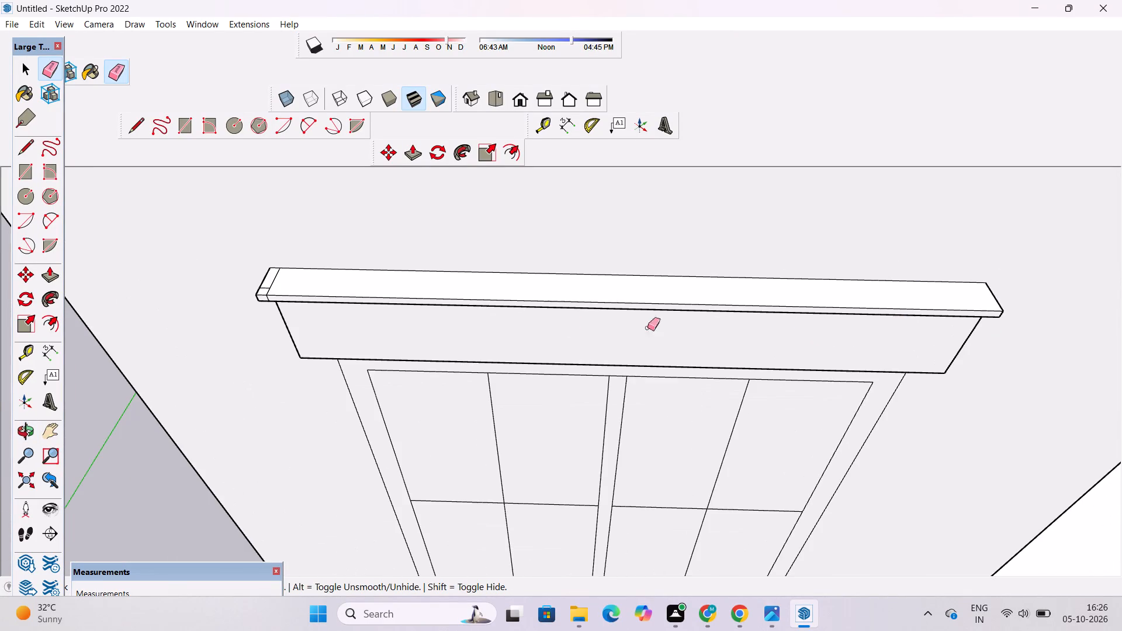
scroll(318, 297, "up", 6)
scroll(232, 290, "up", 9)
left_click_drag(243, 247, 244, 267)
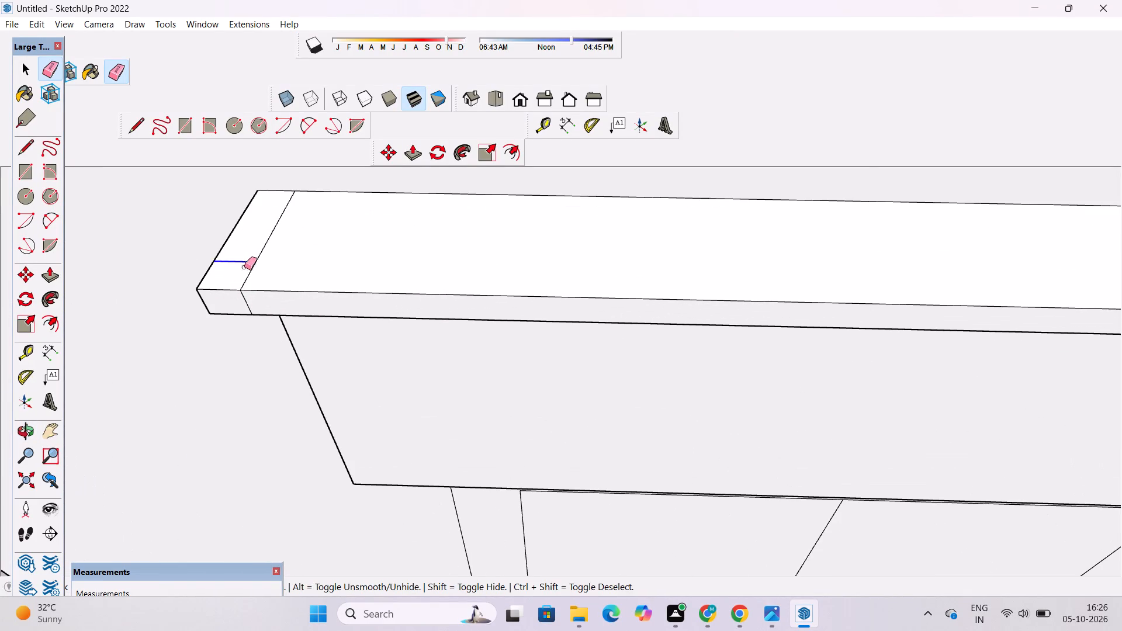
left_click_drag(244, 267, 250, 274)
left_click(262, 245)
left_click(244, 304)
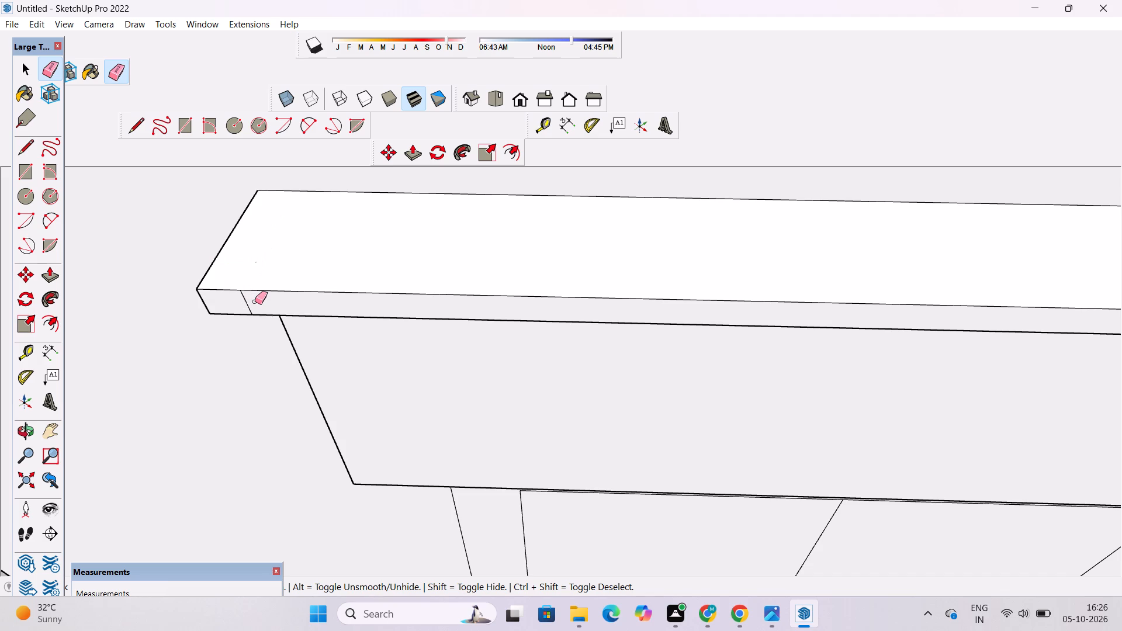
left_click_drag(255, 301, 246, 304)
Erase the seam lines on the cap's underside at its left front corner.
key("o")
scroll(249, 313, "down", 3)
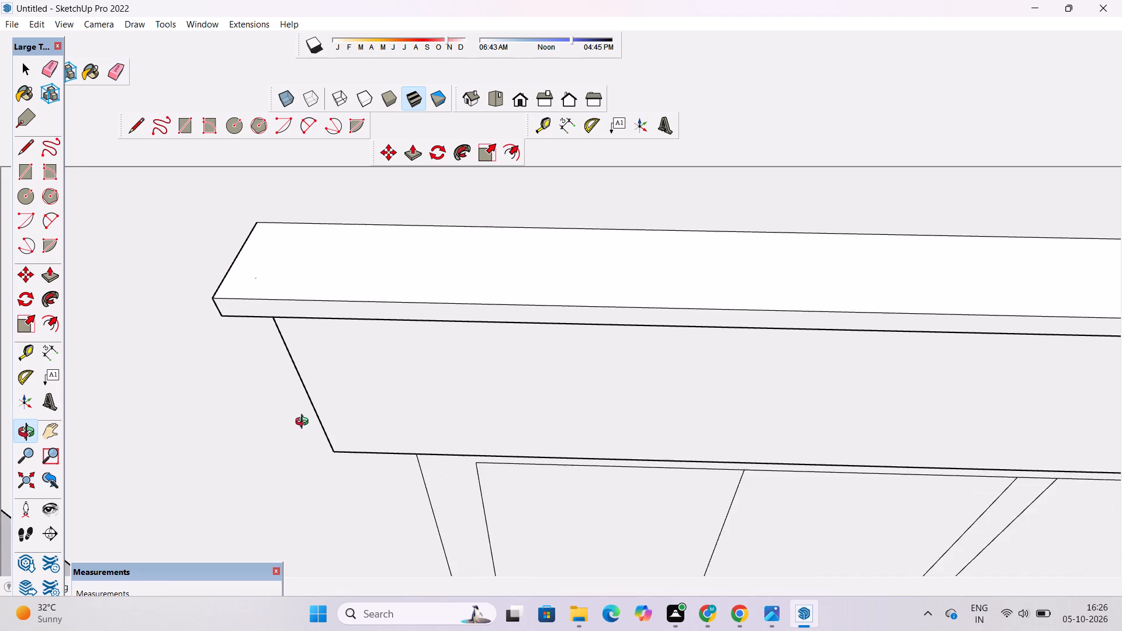
left_click_drag(304, 419, 365, 195)
left_click_drag(336, 323, 336, 196)
scroll(298, 229, "up", 6)
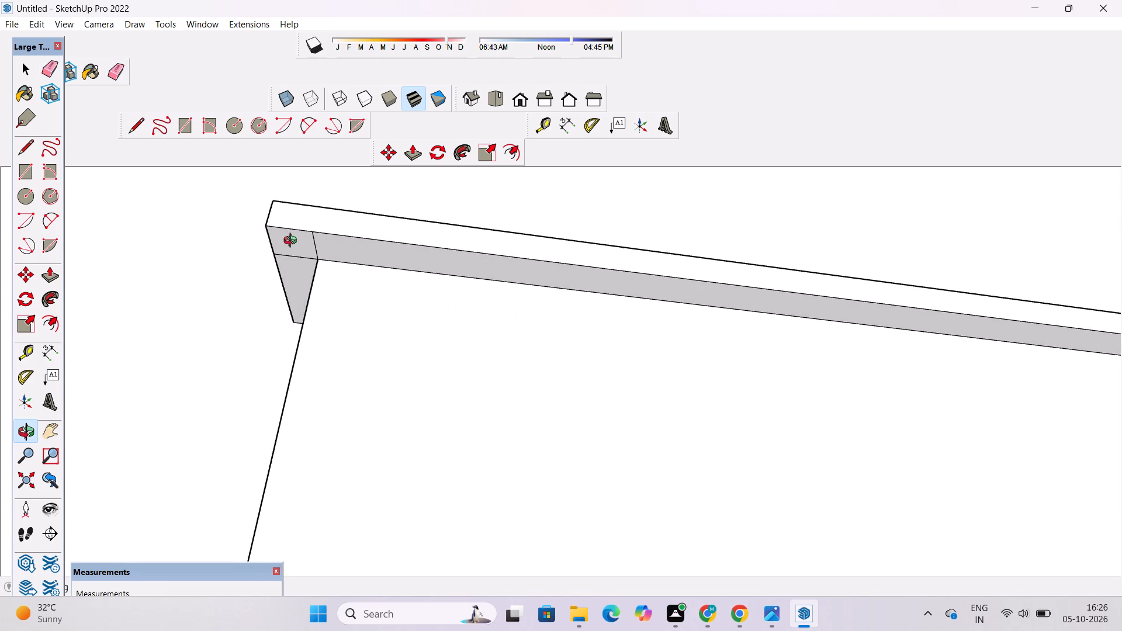
scroll(293, 242, "up", 3)
left_click_drag(290, 270, 378, 251)
left_click(121, 72)
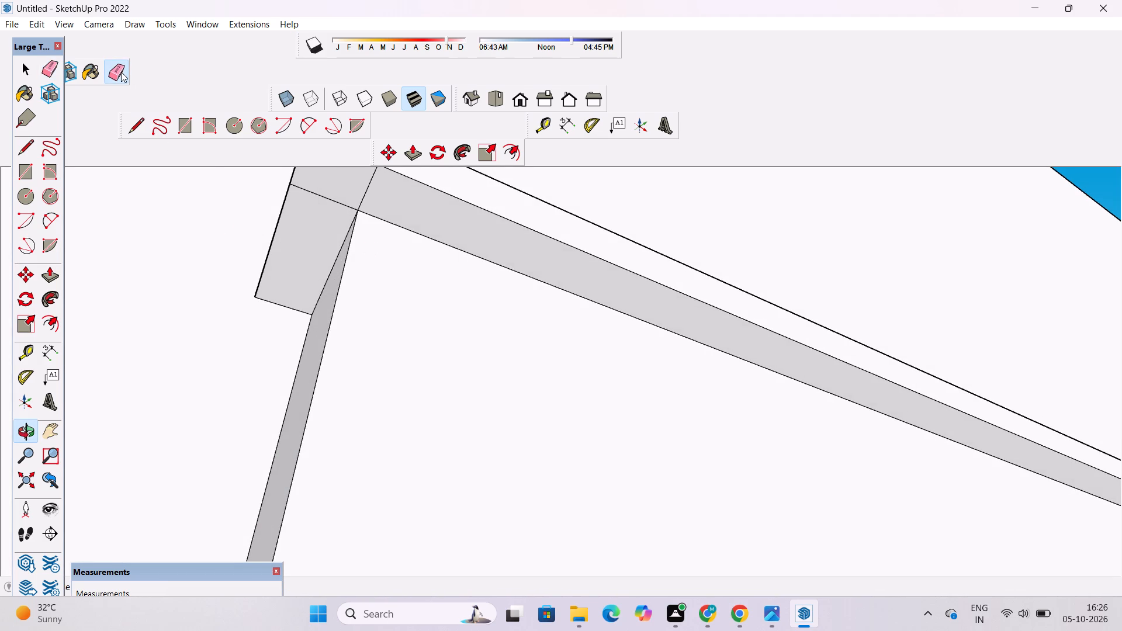
left_click_drag(362, 192, 372, 190)
left_click_drag(342, 189, 323, 217)
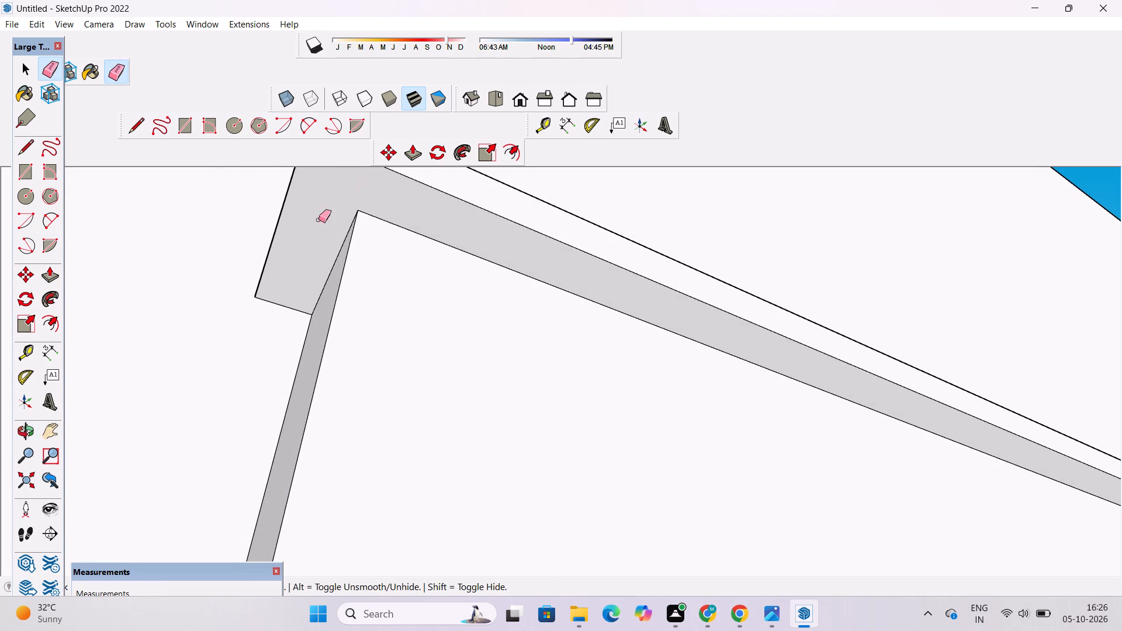
Erase the seam lines on the underside and end face at the cap's right front corner.
scroll(277, 225, "down", 6)
key("o")
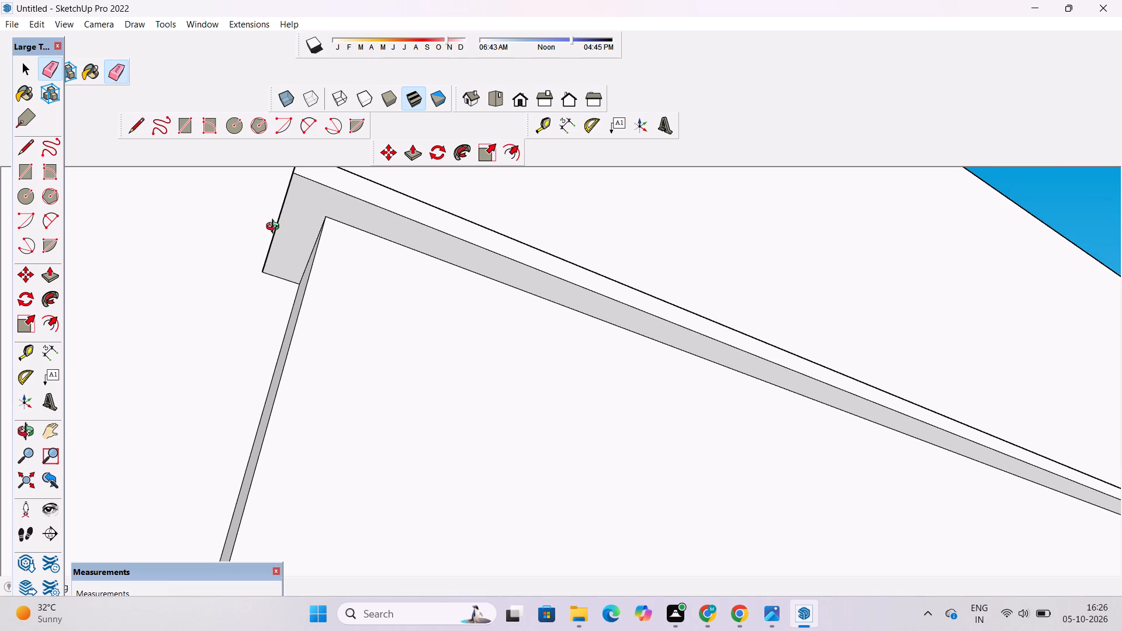
scroll(283, 296, "down", 6)
left_click_drag(576, 288, 340, 326)
scroll(256, 328, "down", 6)
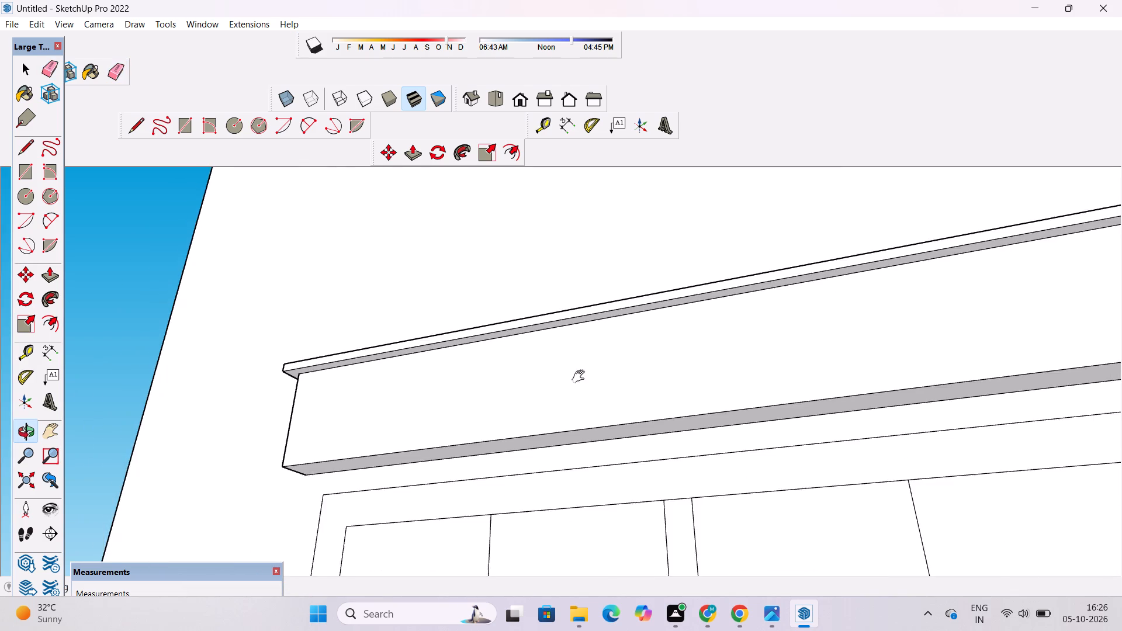
left_click_drag(602, 378, 247, 445, "shift")
scroll(487, 307, "down", 1, "shift")
left_click_drag(505, 335, 540, 420, "shift")
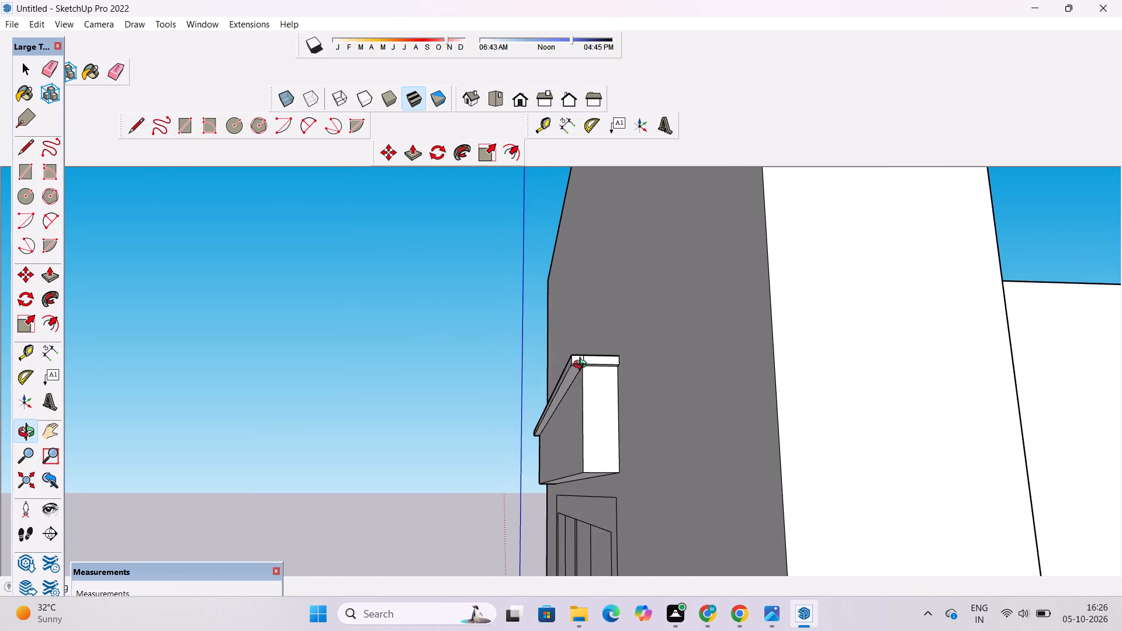
scroll(583, 366, "up", 11)
left_click_drag(571, 400, 599, 344)
scroll(587, 337, "up", 4)
left_click_drag(561, 372, 572, 343)
scroll(570, 359, "up", 4)
left_click_drag(570, 364, 572, 387, "shift")
scroll(572, 387, "up", 4)
key("e")
left_click_drag(610, 412, 550, 424)
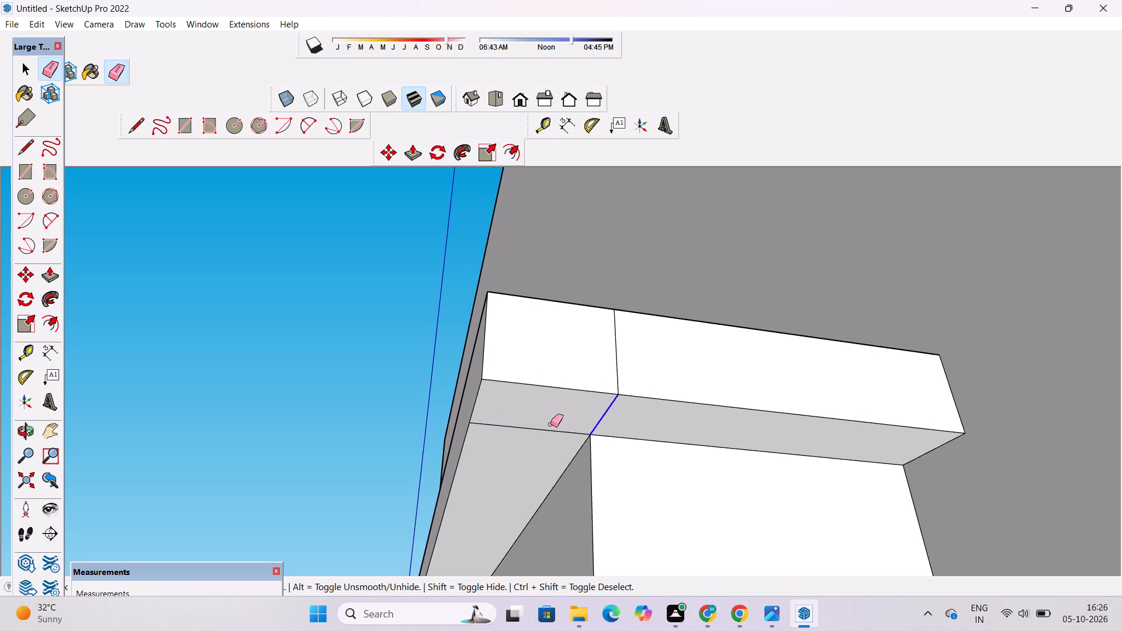
left_click_drag(550, 424, 527, 441)
left_click_drag(613, 347, 617, 356)
Examine the cap's right end from above and below, and view the shade and window from the front.
key("o")
left_click_drag(608, 347, 714, 531)
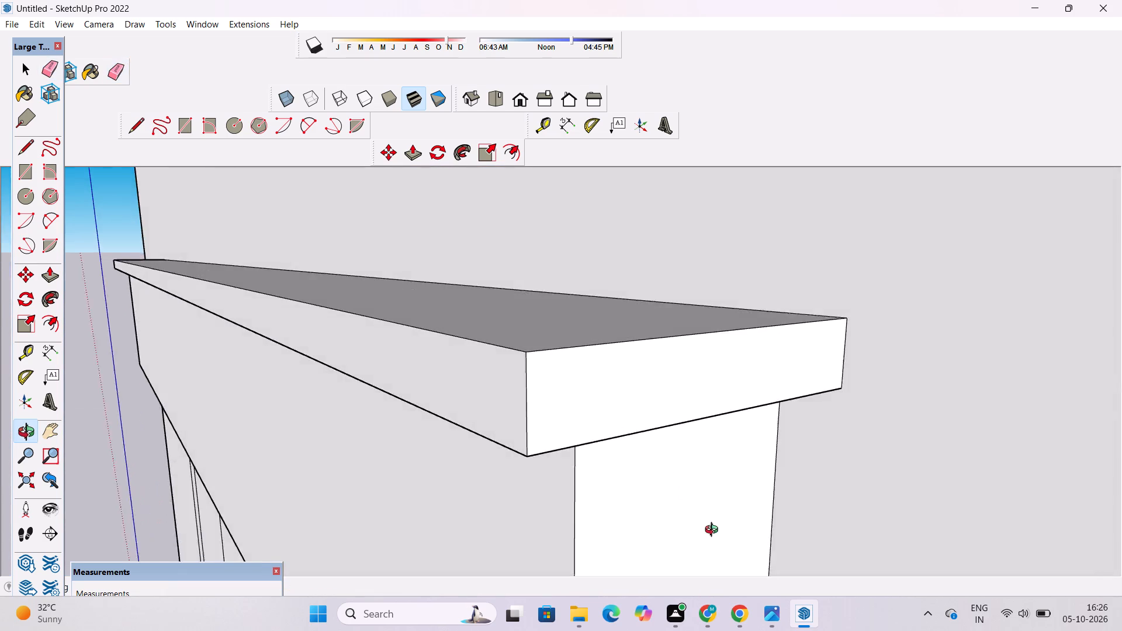
left_click_drag(714, 531, 714, 531)
scroll(654, 338, "down", 5)
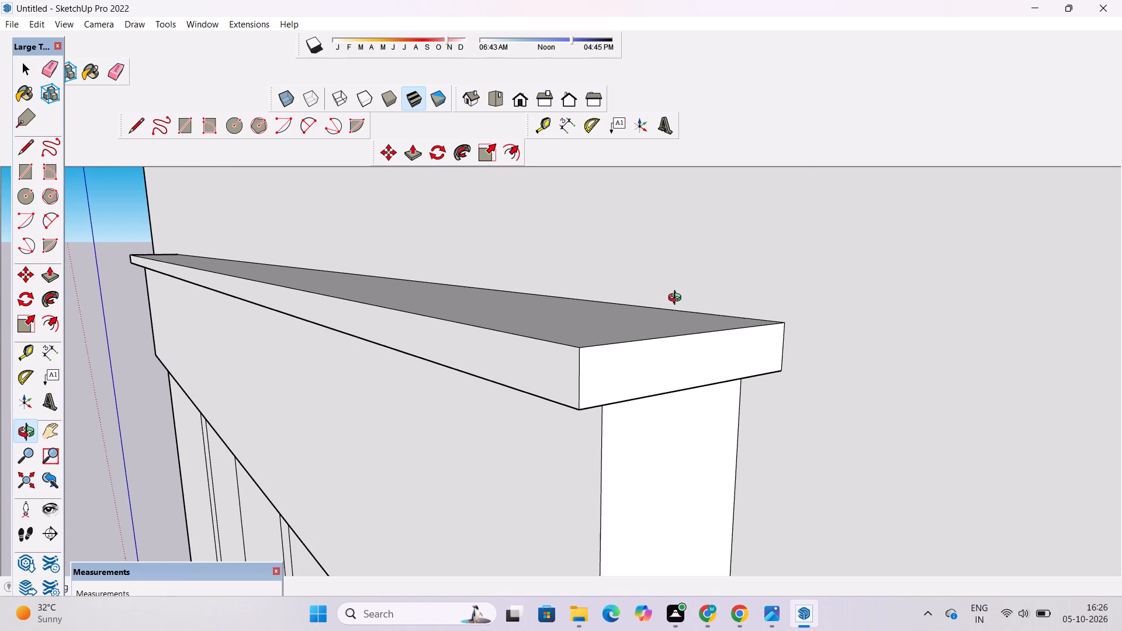
scroll(673, 299, "down", 4)
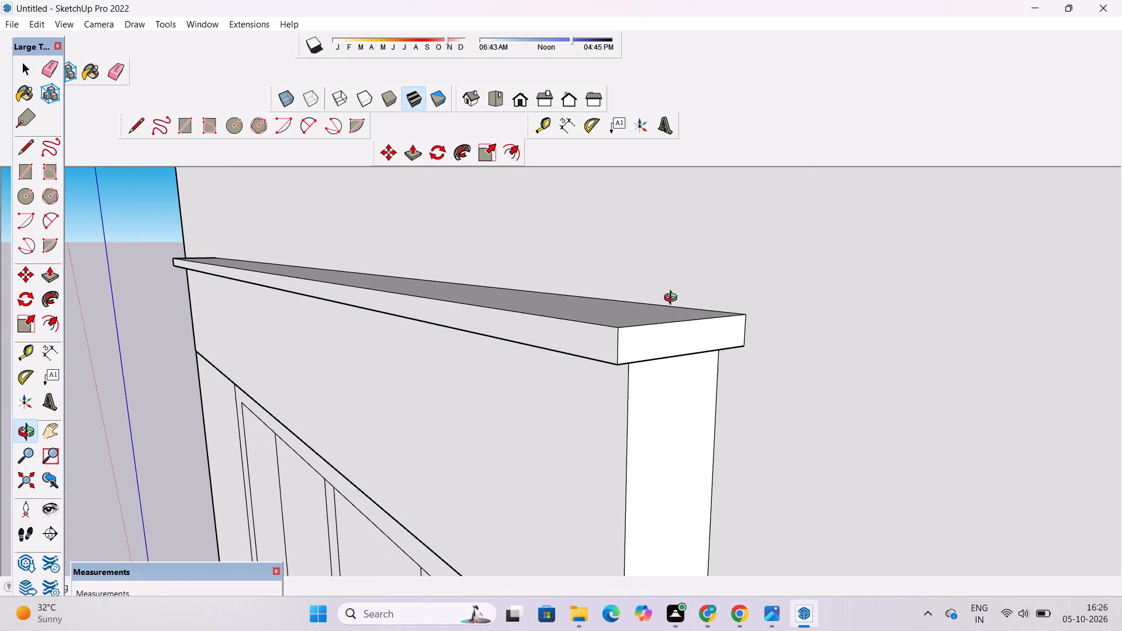
scroll(673, 299, "up", 2)
scroll(673, 299, "down", 2)
scroll(673, 299, "up", 1)
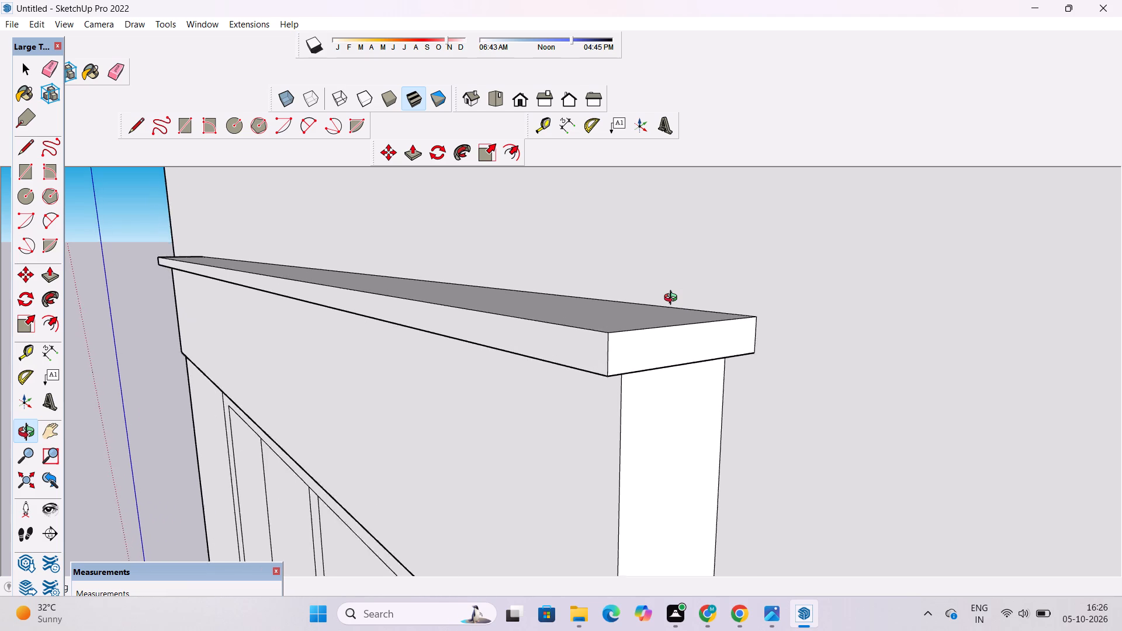
scroll(673, 299, "up", 3)
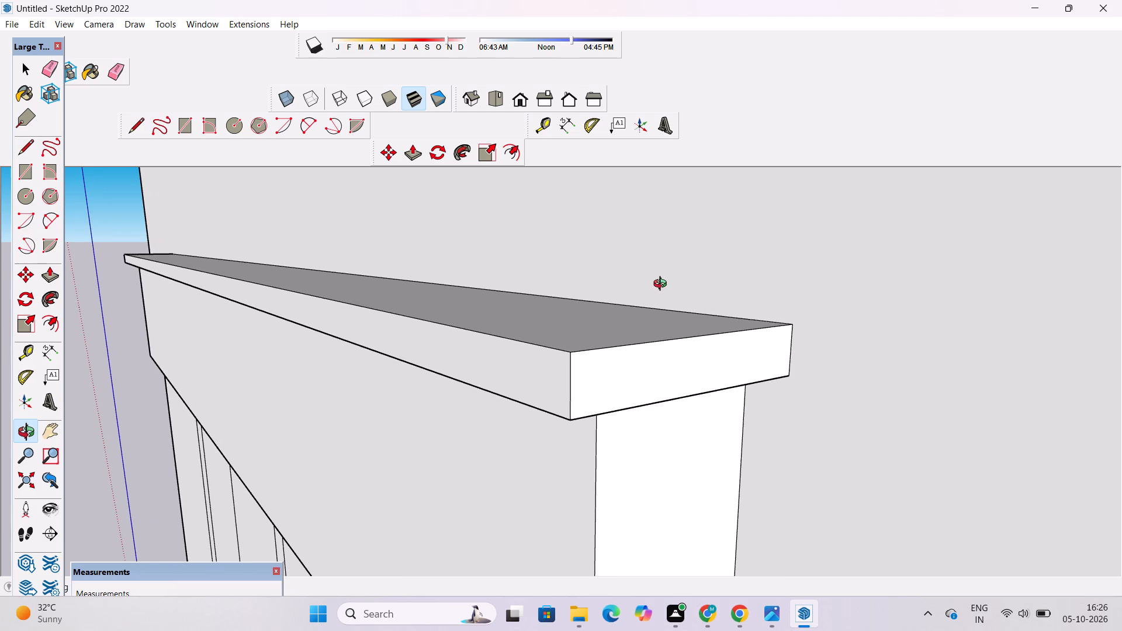
scroll(663, 288, "down", 3)
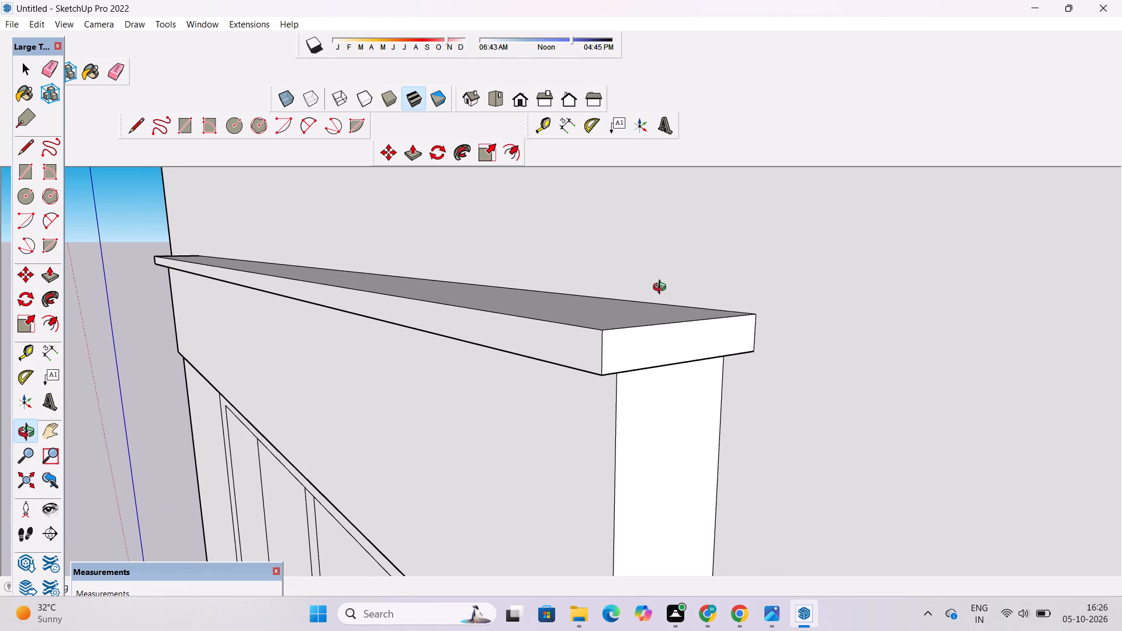
scroll(662, 289, "up", 2)
scroll(662, 289, "down", 2)
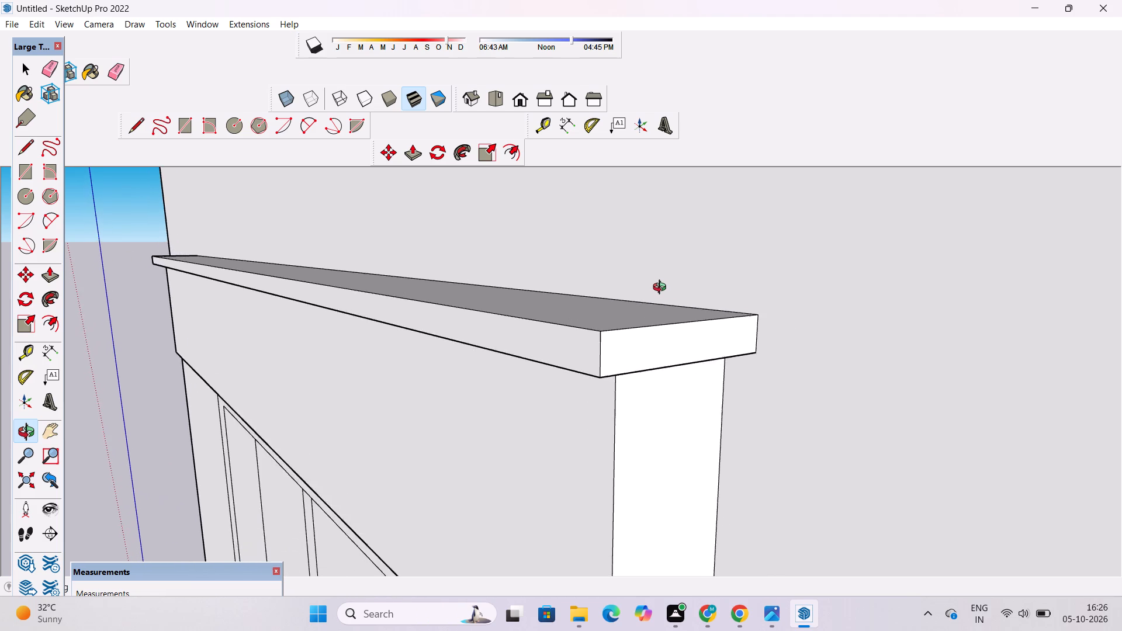
scroll(662, 289, "down", 1)
scroll(662, 289, "up", 3)
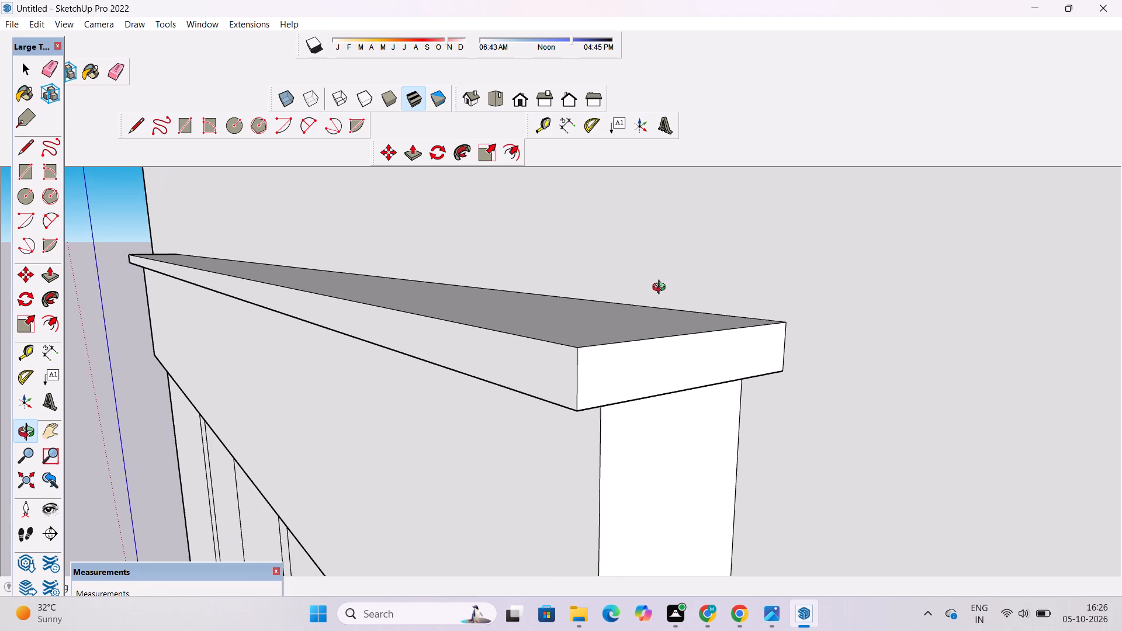
scroll(662, 289, "down", 2)
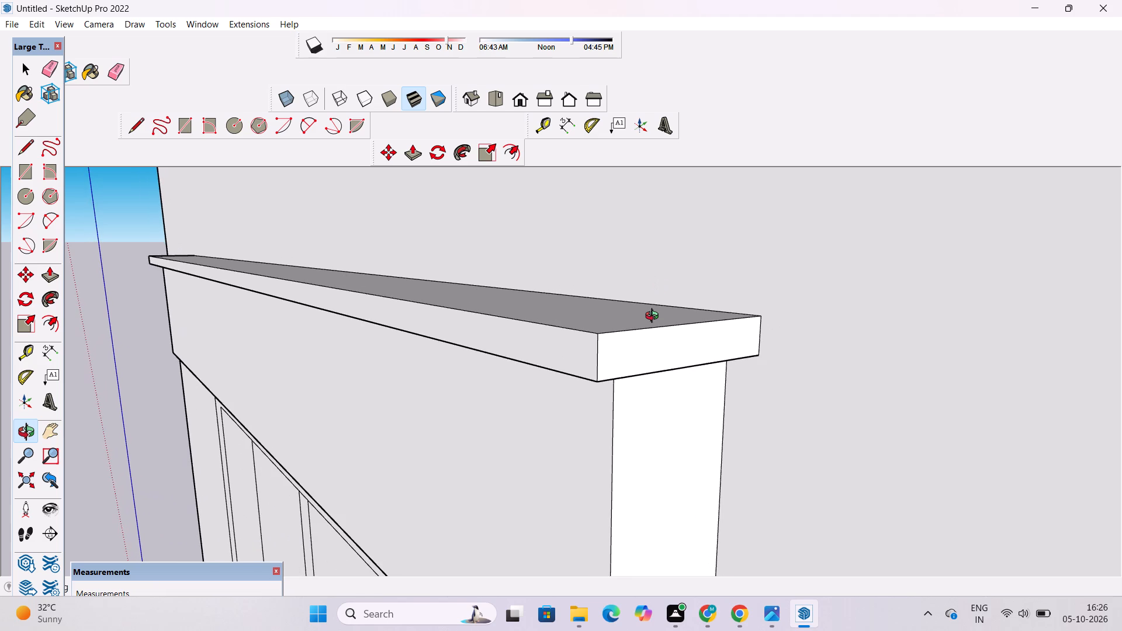
scroll(654, 318, "down", 5)
left_click_drag(608, 346, 753, 234)
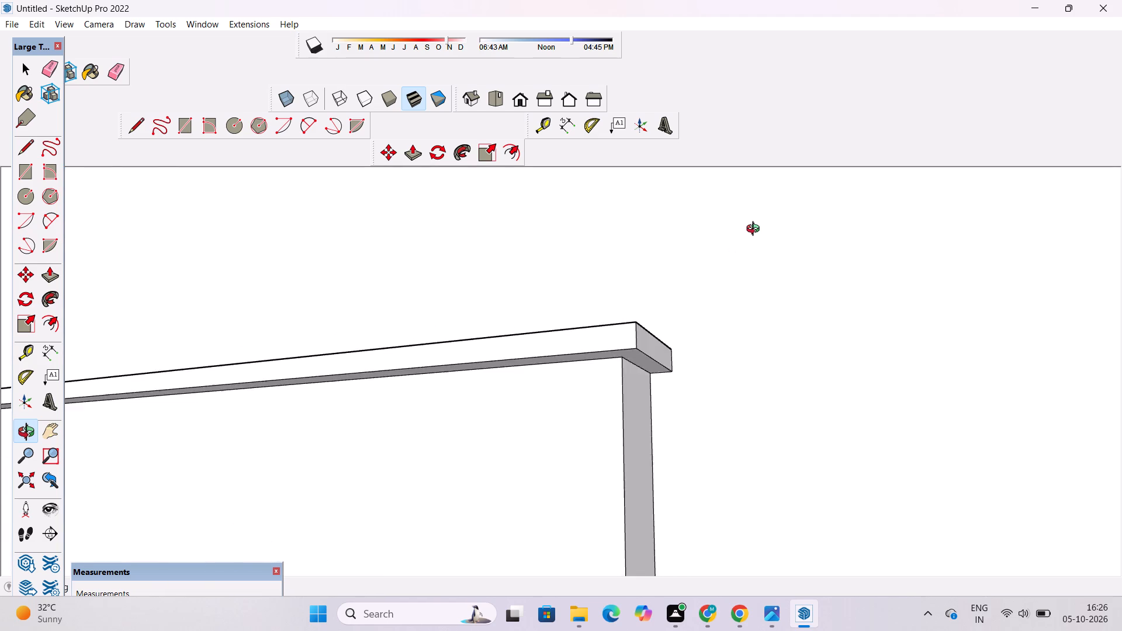
scroll(757, 228, "down", 12)
left_click(519, 100)
scroll(618, 364, "down", 4)
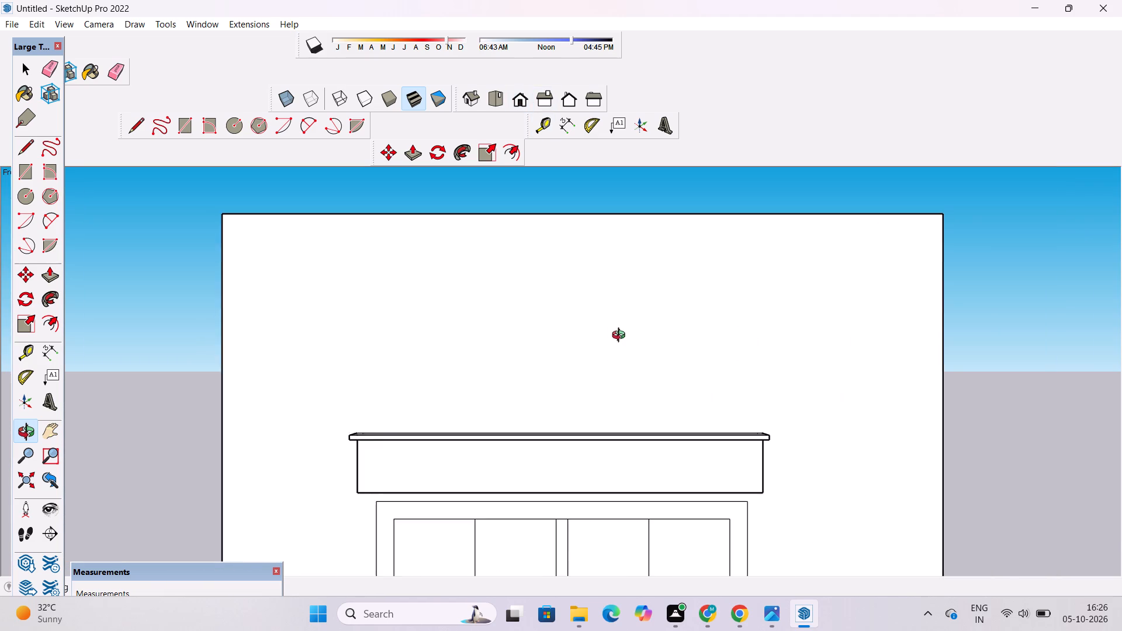
scroll(621, 337, "down", 8)
left_click_drag(631, 442, 636, 351, "shift")
left_click_drag(636, 352, 636, 392)
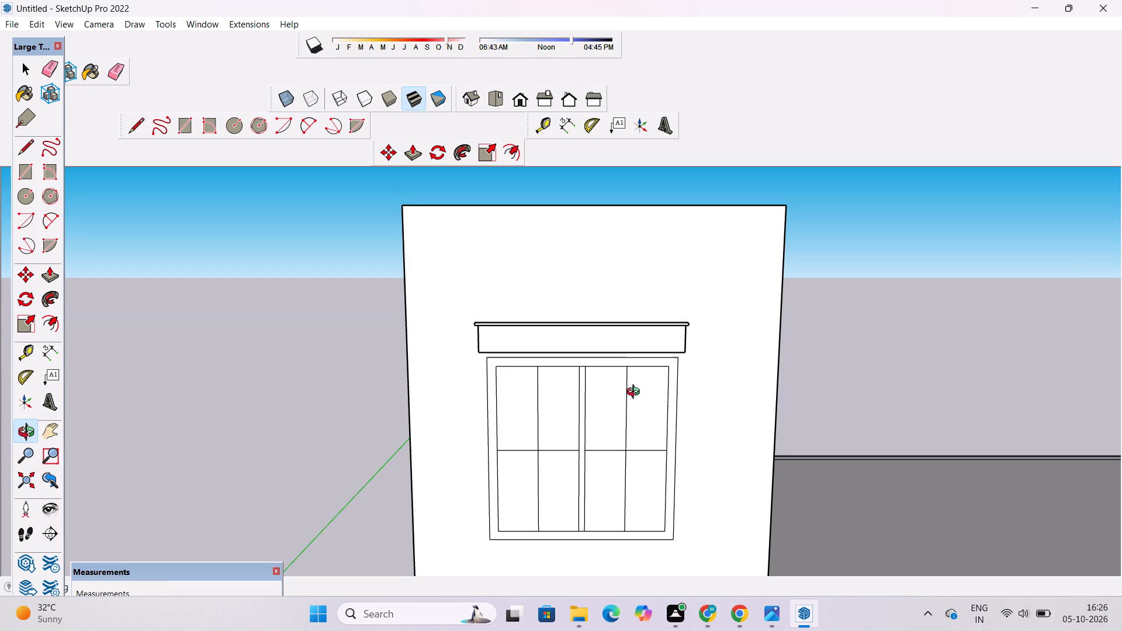
Examine the tower's window wall, the flat roof and the open ground-floor front of the building from several angles.
scroll(636, 393, "down", 2)
left_click_drag(697, 385, 639, 383, "shift")
scroll(630, 382, "up", 2)
left_click_drag(685, 376, 608, 353, "shift")
scroll(597, 334, "down", 6)
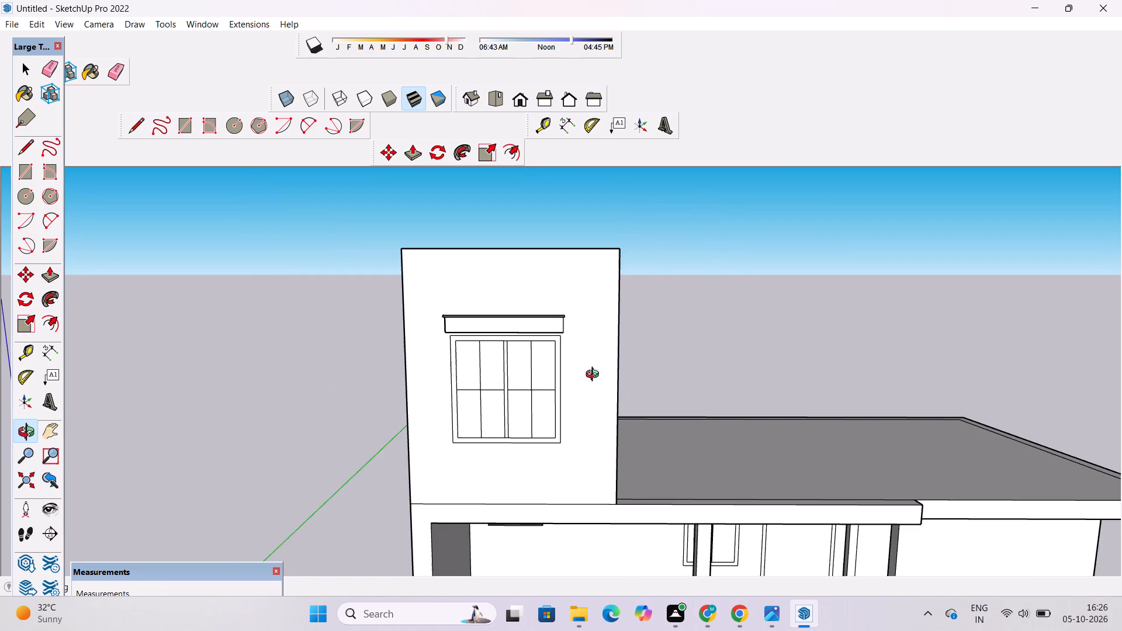
left_click_drag(617, 413, 636, 551)
left_click_drag(653, 452, 541, 295)
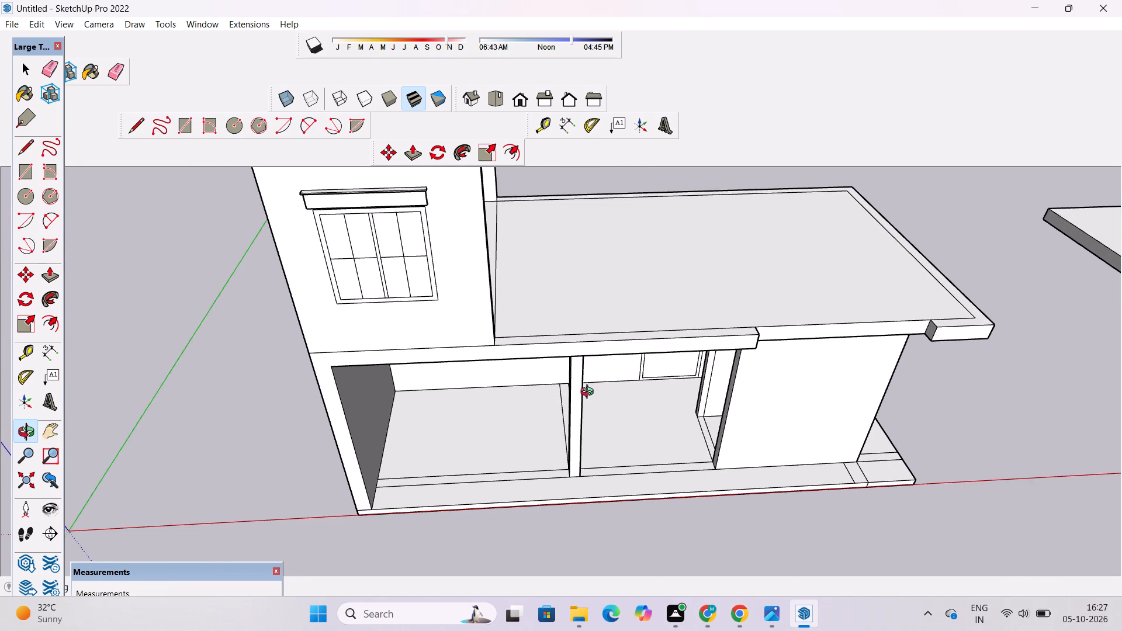
left_click_drag(590, 393, 580, 320)
scroll(580, 314, "down", 5, "shift")
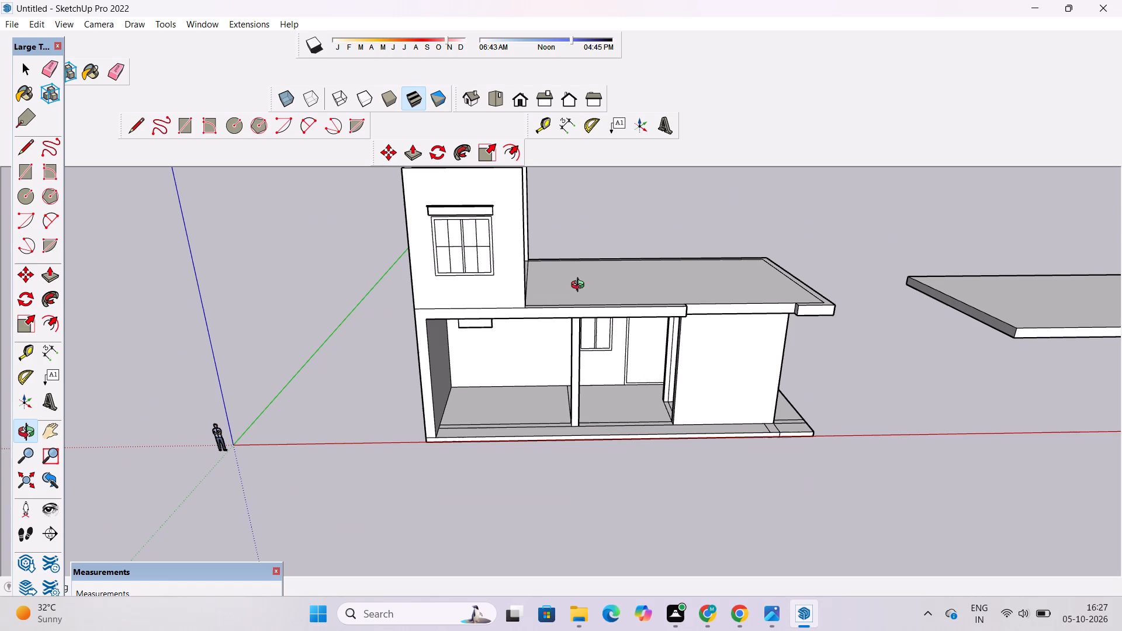
scroll(532, 321, "up", 1)
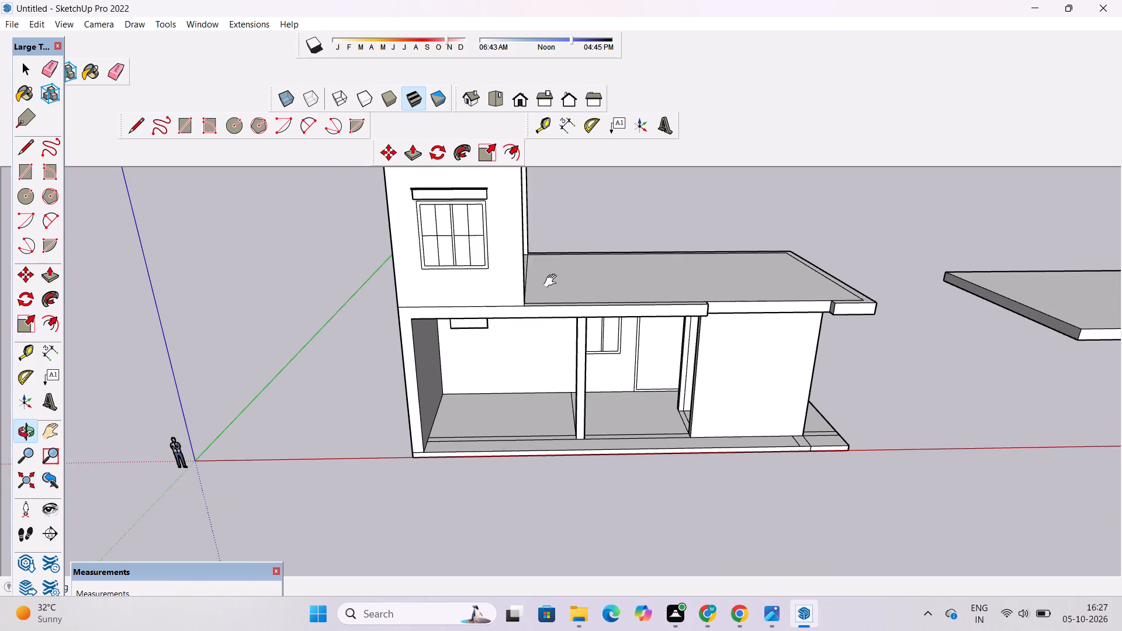
left_click_drag(553, 281, 544, 304, "shift")
scroll(506, 337, "up", 3)
left_click_drag(532, 323, 491, 327, "shift")
scroll(477, 349, "up", 3)
left_click_drag(477, 346, 459, 362, "shift")
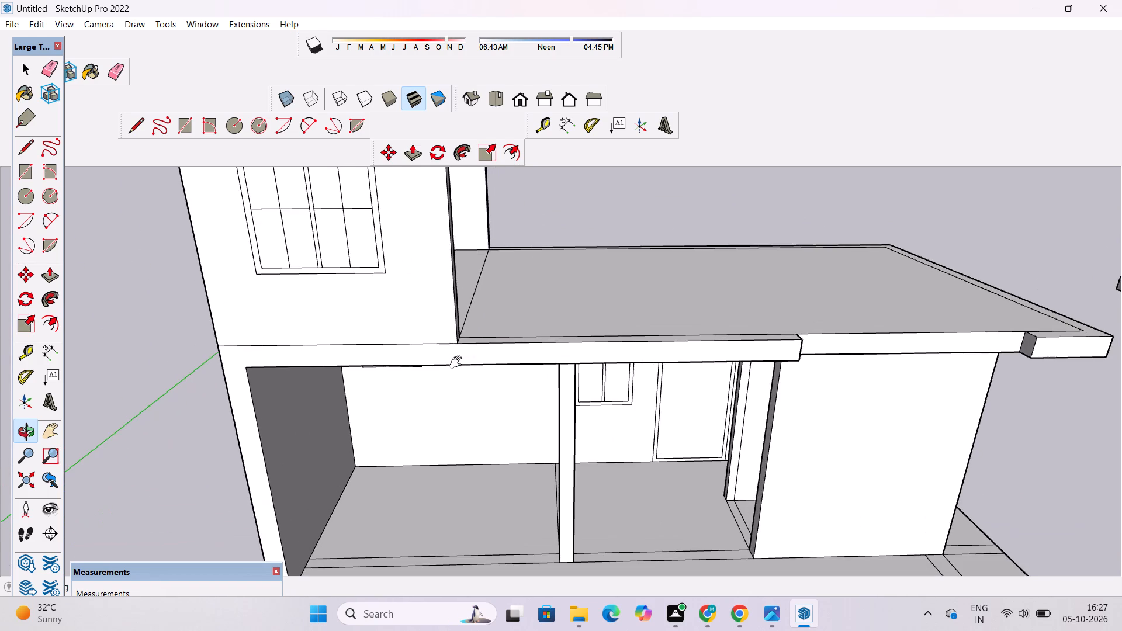
left_click_drag(466, 379, 571, 432)
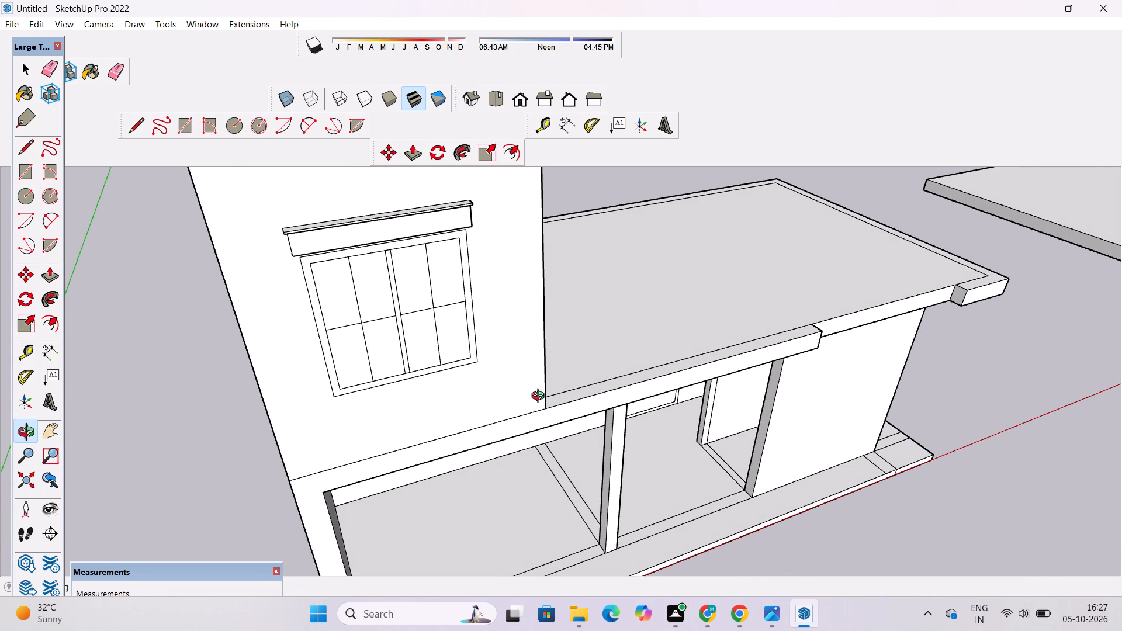
scroll(529, 414, "down", 2)
left_click_drag(580, 436, 573, 413)
left_click_drag(562, 391, 539, 306)
left_click_drag(537, 313, 548, 391, "shift")
scroll(521, 396, "up", 4)
left_click_drag(528, 394, 527, 415, "shift")
left_click_drag(527, 421, 490, 439, "shift")
scroll(497, 421, "down", 4)
left_click_drag(527, 424, 544, 463, "shift")
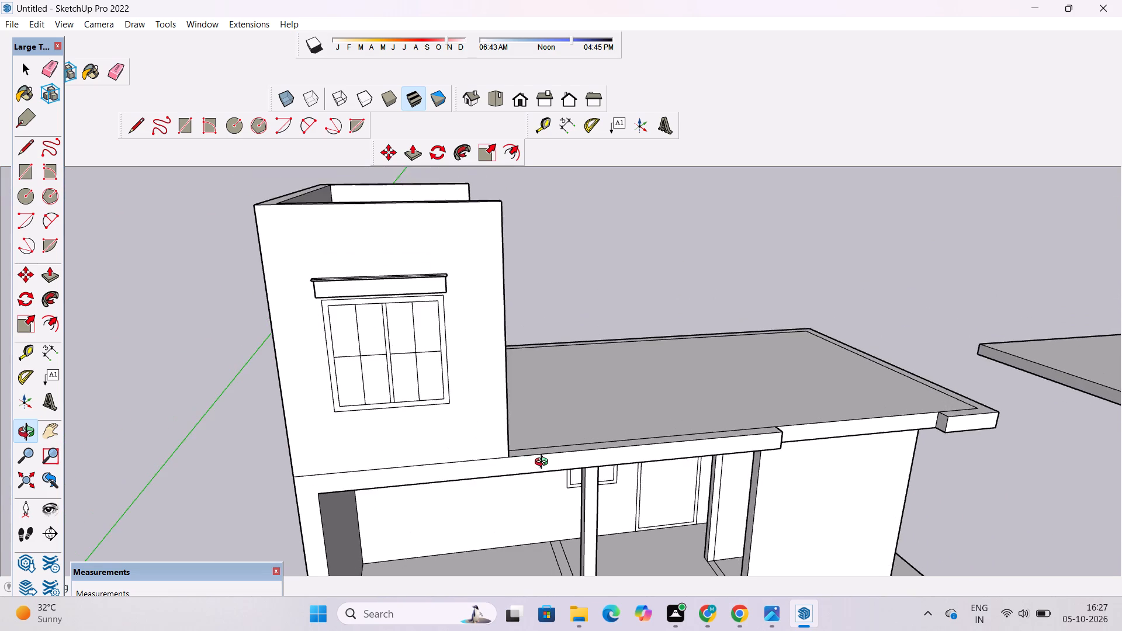
left_click_drag(544, 463, 532, 462)
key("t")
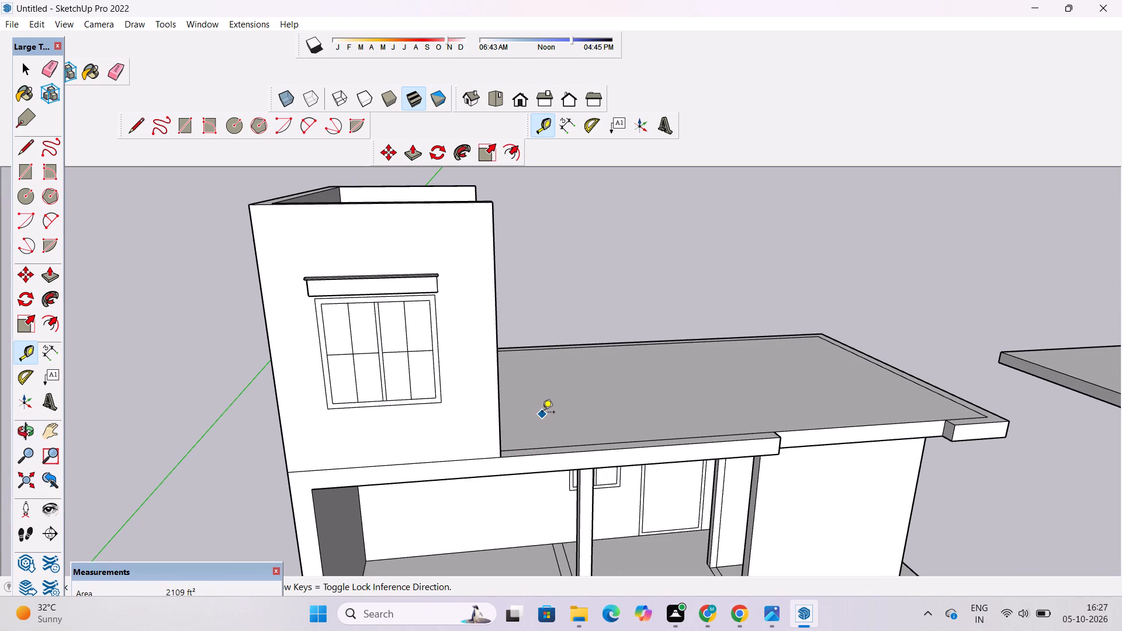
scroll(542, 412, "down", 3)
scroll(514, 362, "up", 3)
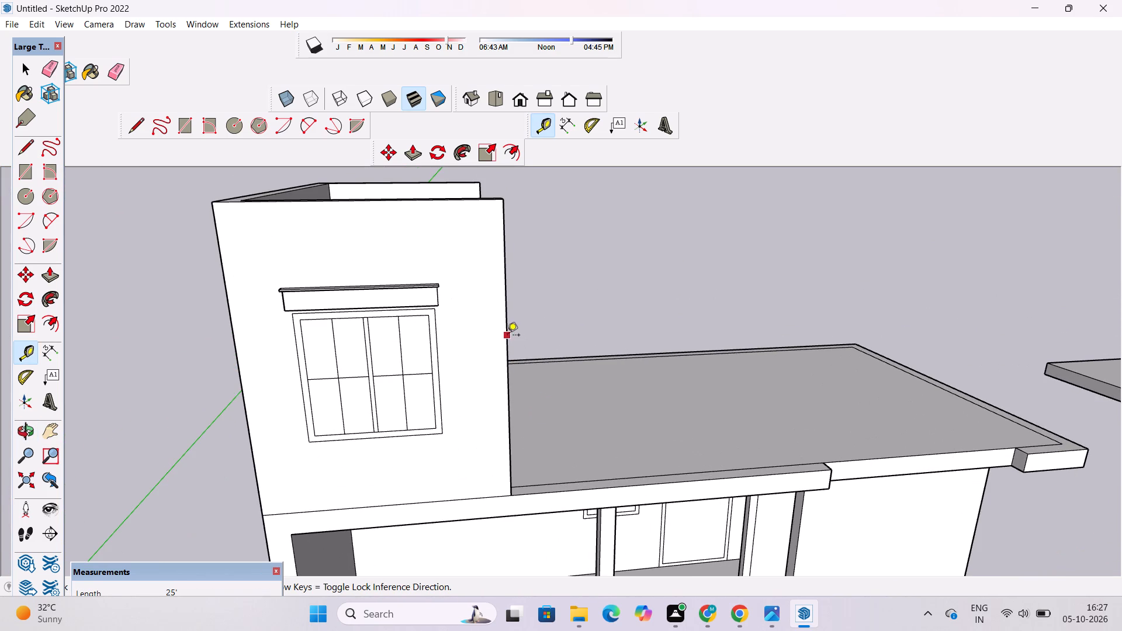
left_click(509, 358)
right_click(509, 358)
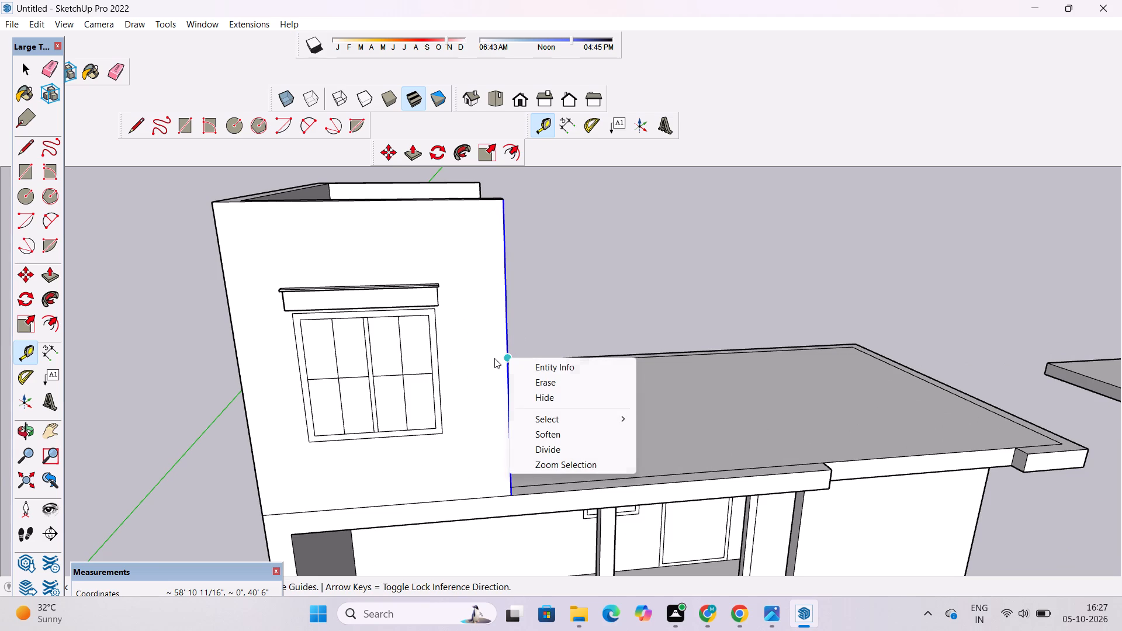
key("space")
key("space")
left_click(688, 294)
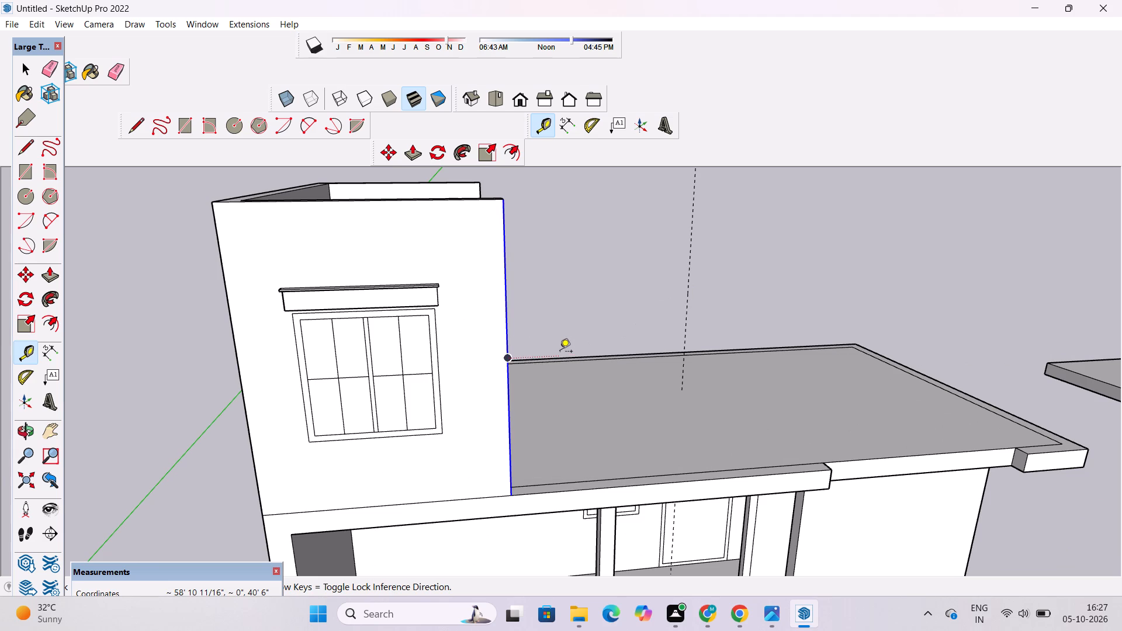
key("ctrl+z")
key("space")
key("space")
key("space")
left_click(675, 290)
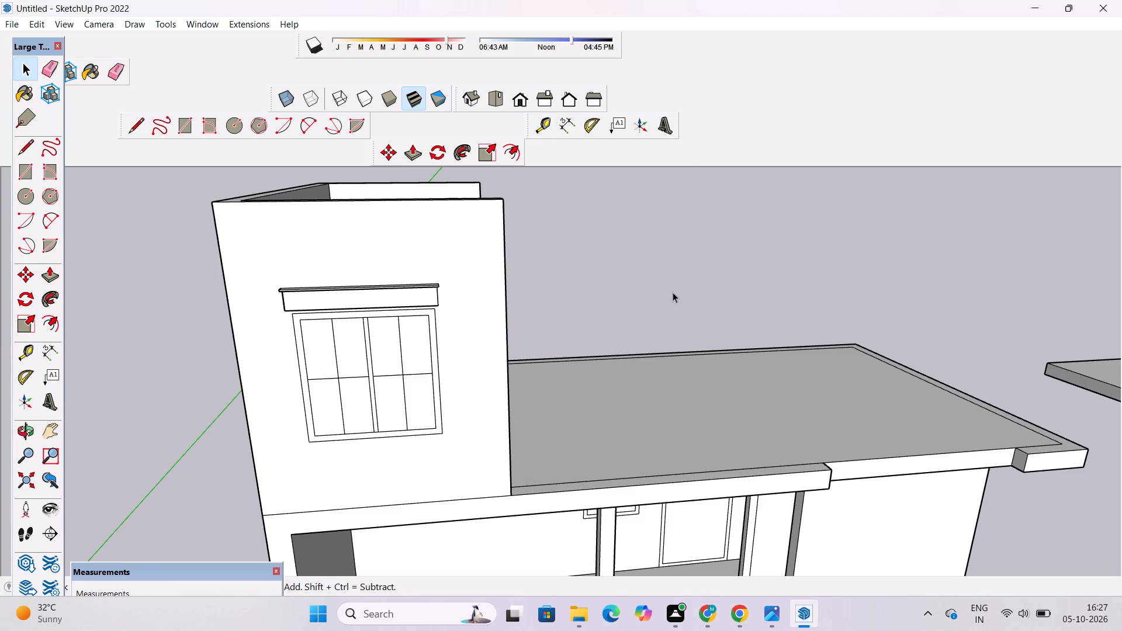
Place a guide 1.5' in from the tower front wall's right edge and draw a vertical line along it to the beam's underside.
key("t")
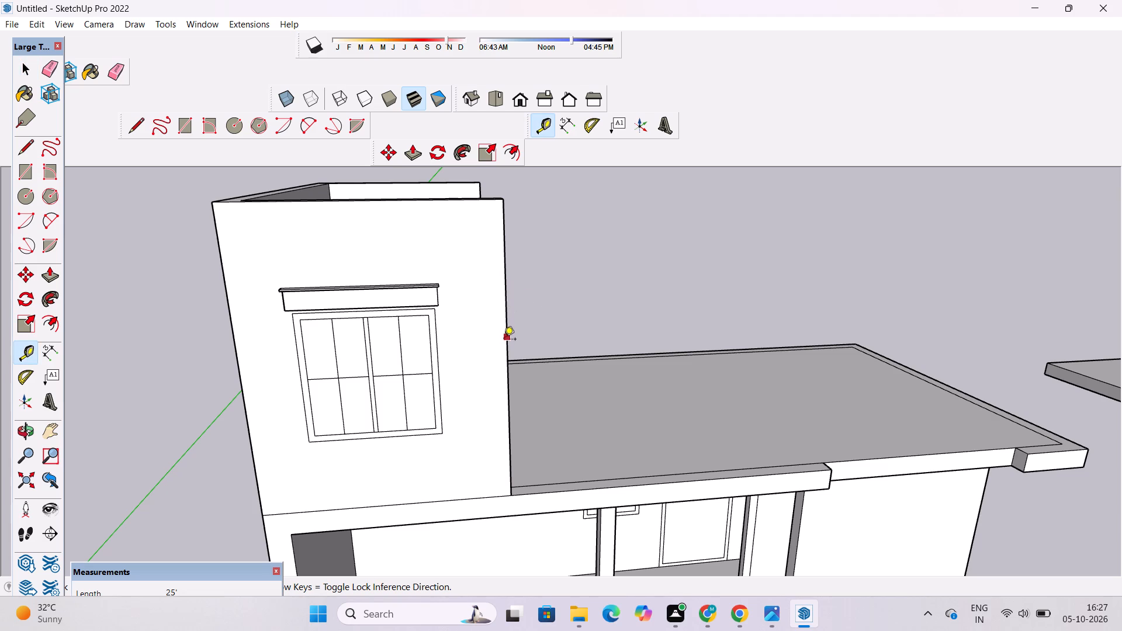
left_click(506, 357)
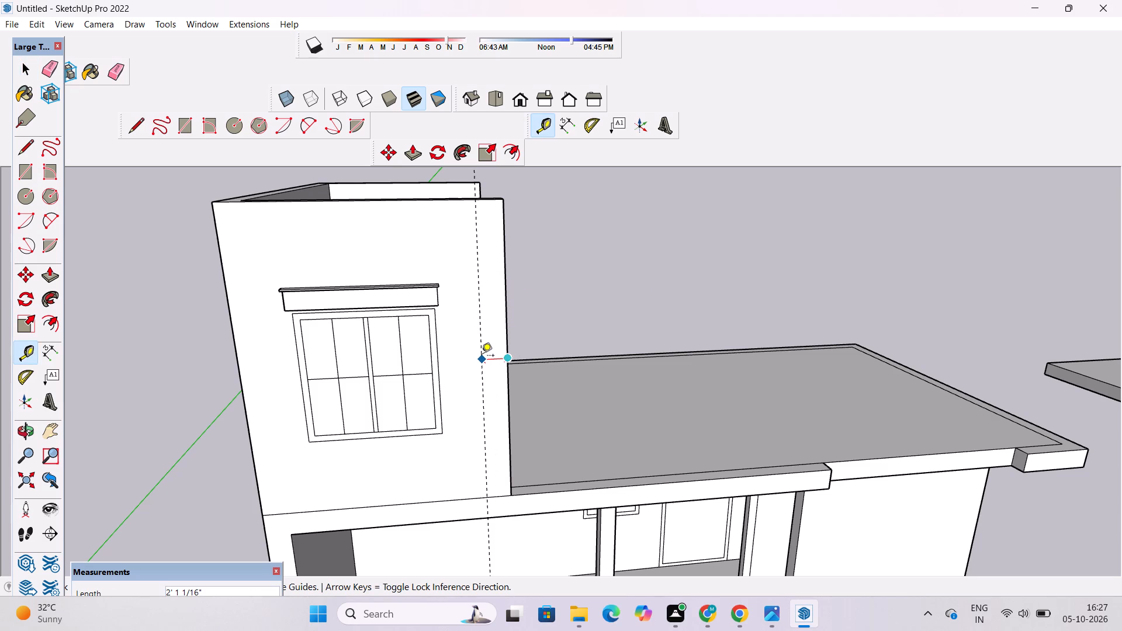
type("1.5'")
key("Return")
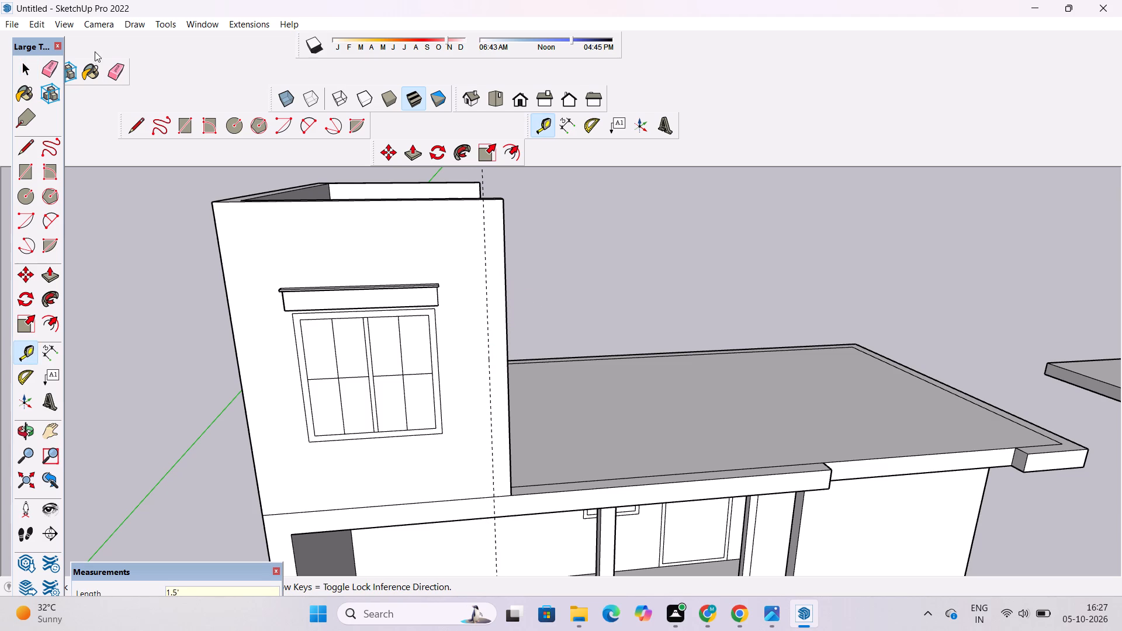
left_click(140, 122)
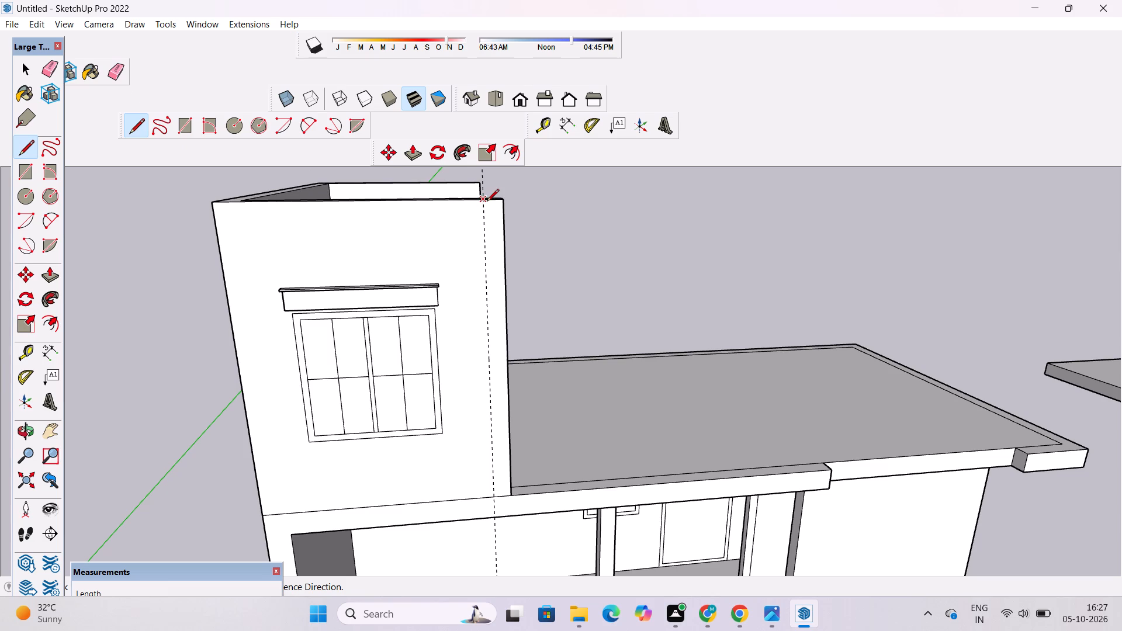
left_click(483, 200)
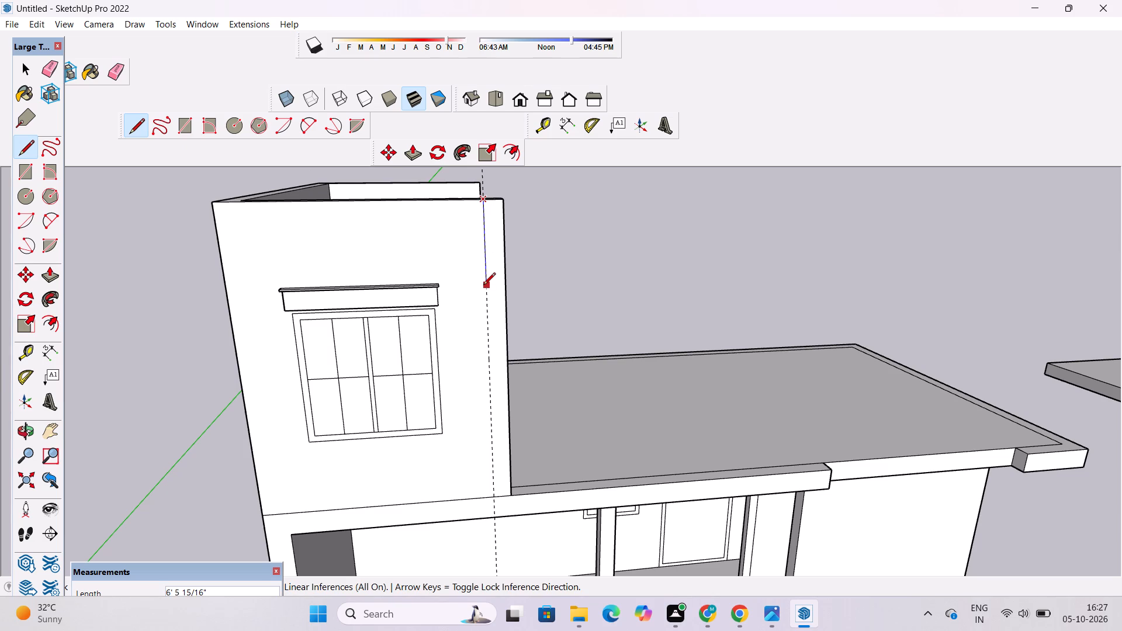
left_click(491, 519)
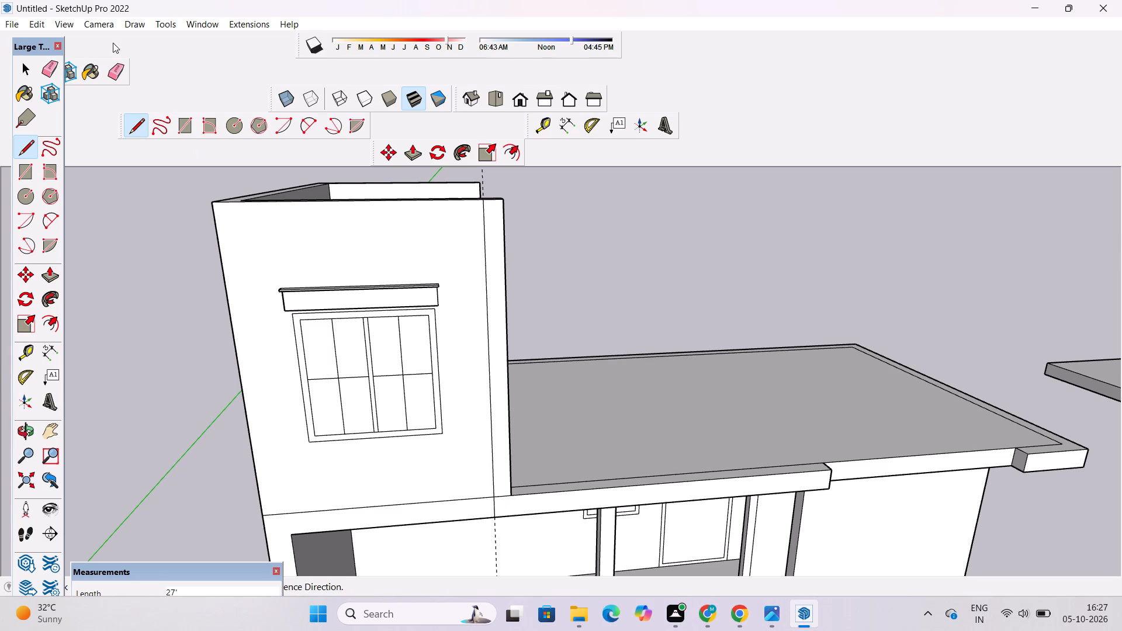
Erase the guide and the floor-level seam line crossing the narrow strip at the tower front wall's right edge.
left_click(115, 71)
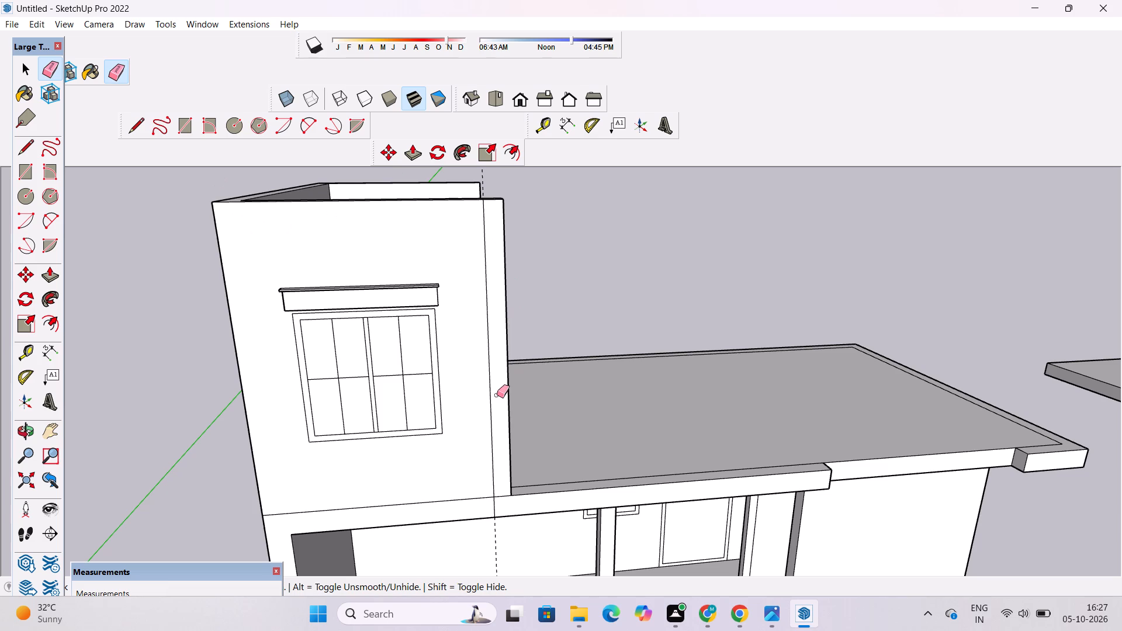
left_click(494, 544)
left_click(498, 532)
left_click_drag(497, 535, 494, 549)
left_click_drag(502, 494, 498, 505)
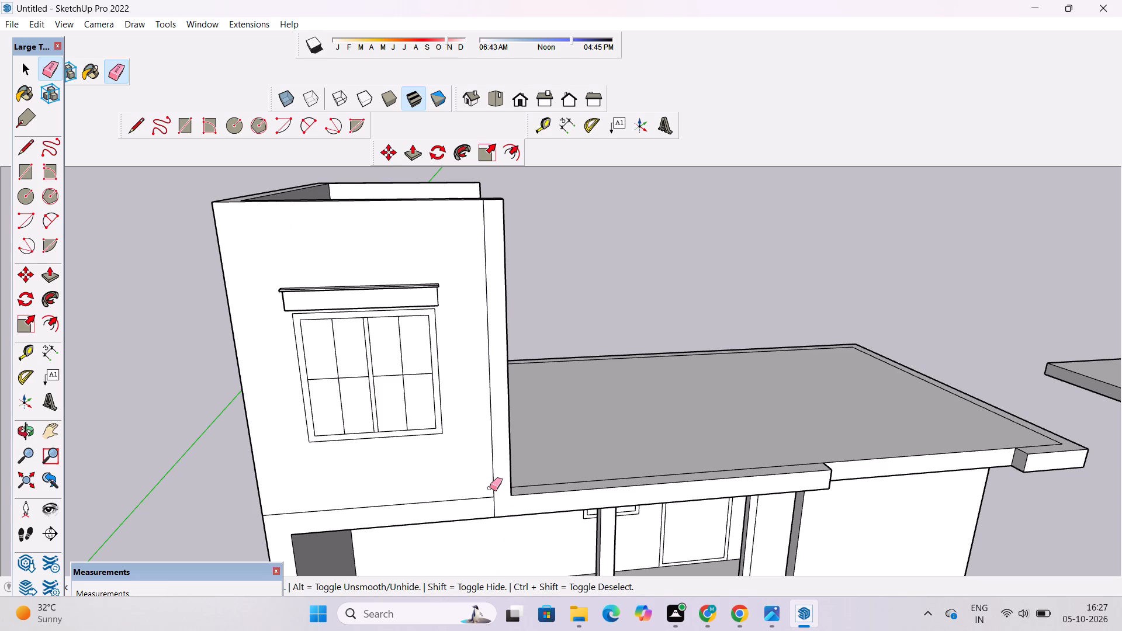
Examine the divided front wall from the front and side, including how the strip meets the shade and roof edge.
scroll(493, 486, "down", 2)
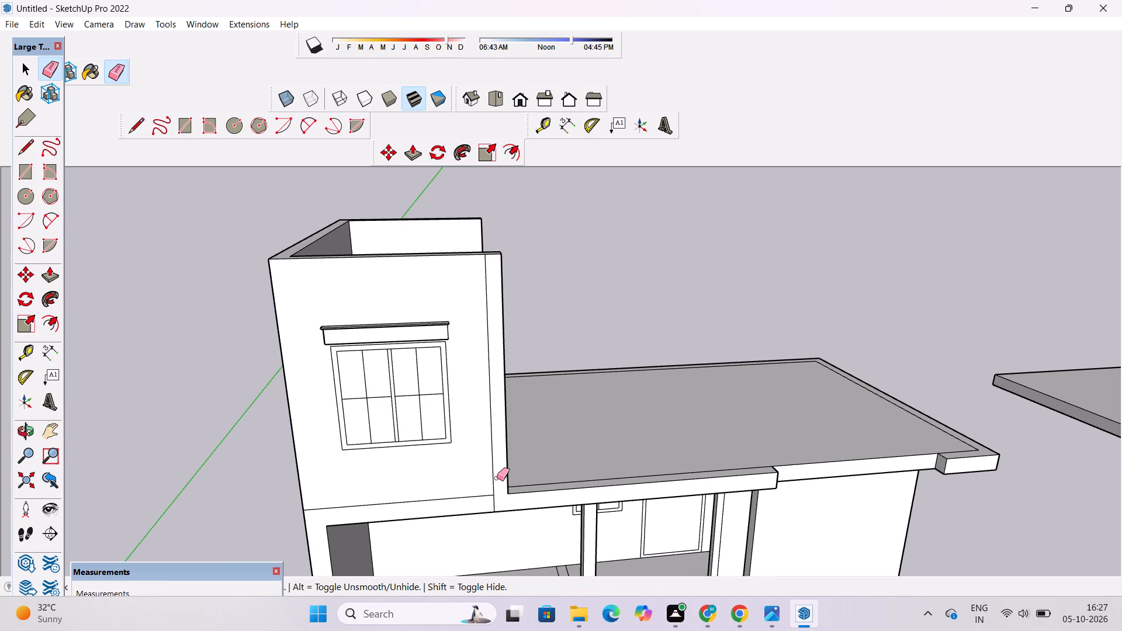
key("space")
key("o")
scroll(570, 321, "down", 5)
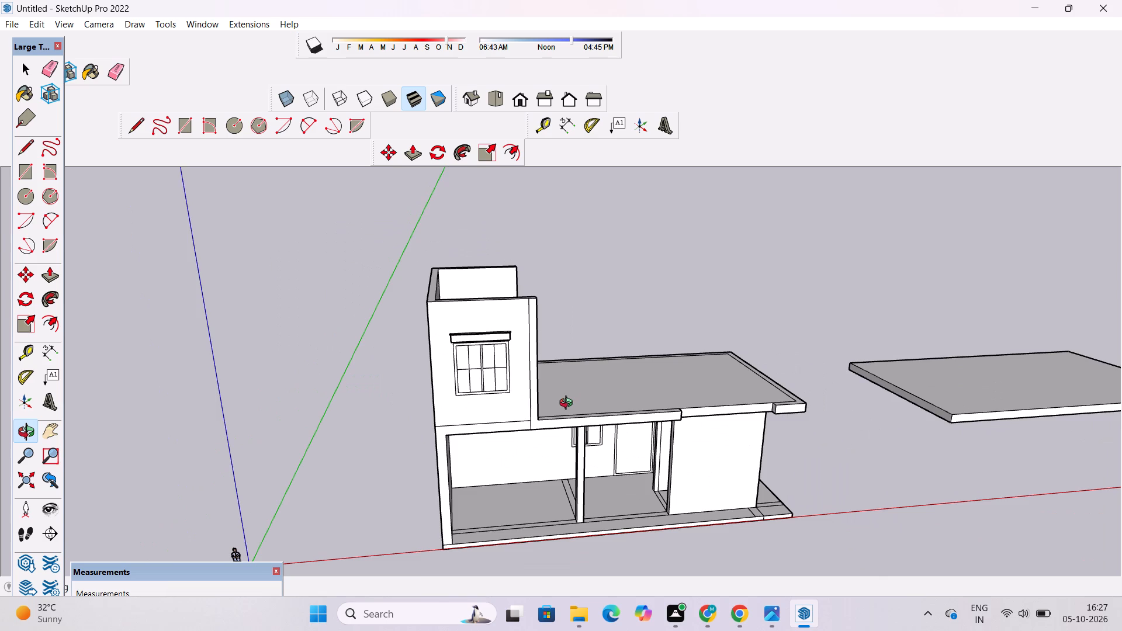
scroll(566, 399, "up", 2)
left_click_drag(565, 398, 538, 390, "shift")
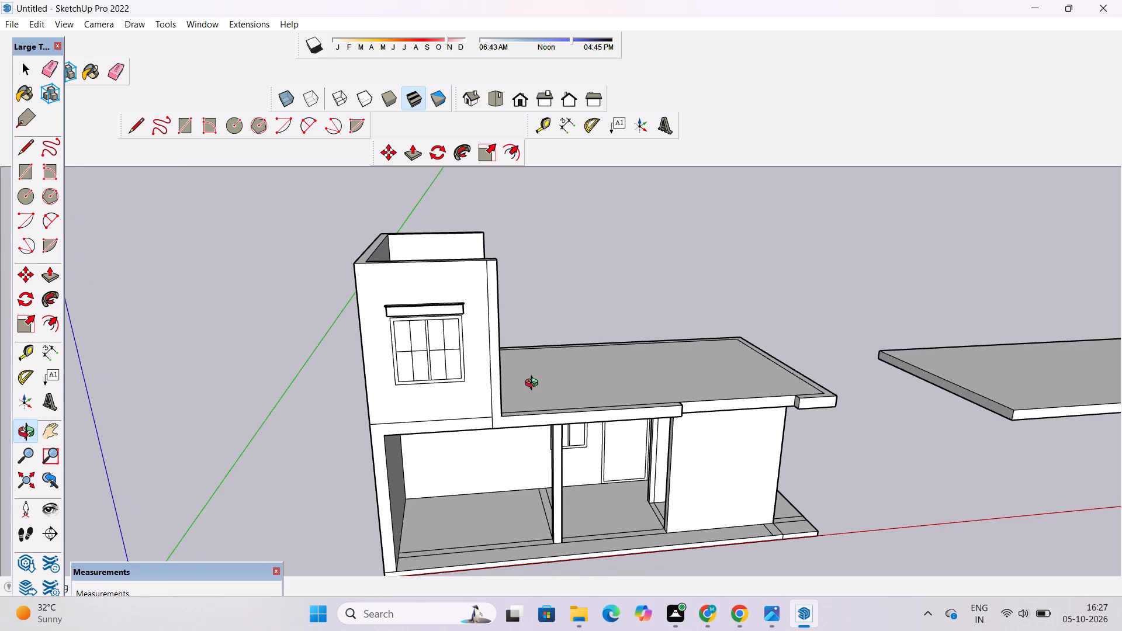
scroll(534, 384, "down", 4)
scroll(604, 420, "up", 1)
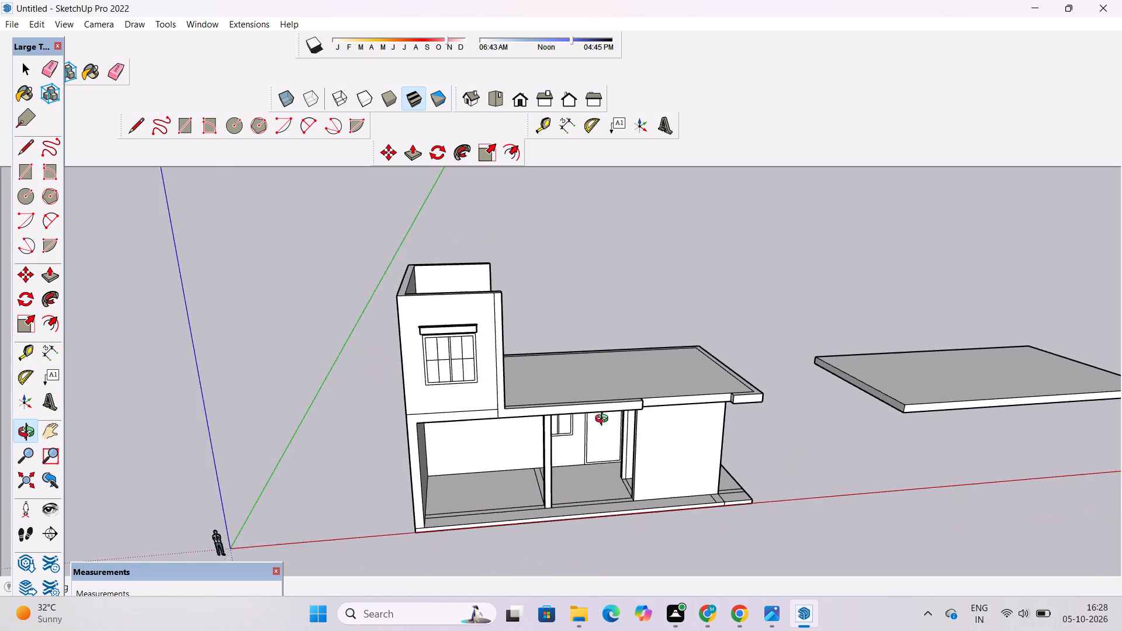
scroll(604, 420, "up", 1)
left_click(656, 418, "shift")
scroll(653, 391, "down", 1)
left_click_drag(678, 397, 644, 397)
scroll(611, 408, "up", 2)
left_click_drag(609, 405, 604, 418, "shift")
scroll(602, 419, "down", 2)
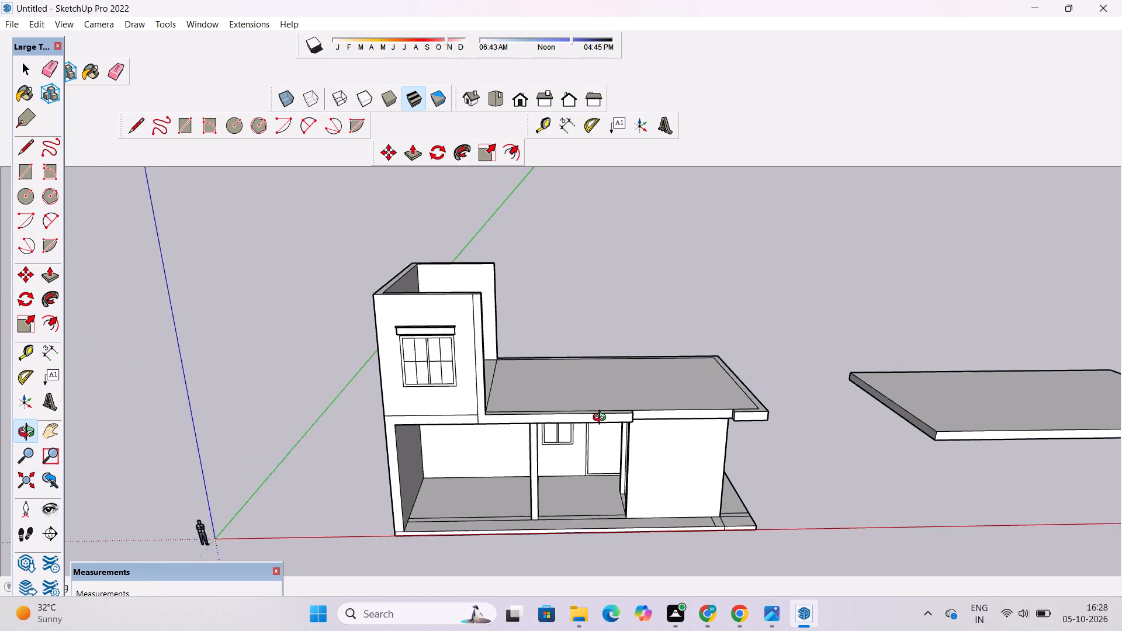
scroll(602, 419, "down", 3)
scroll(602, 419, "up", 3)
scroll(475, 369, "up", 3)
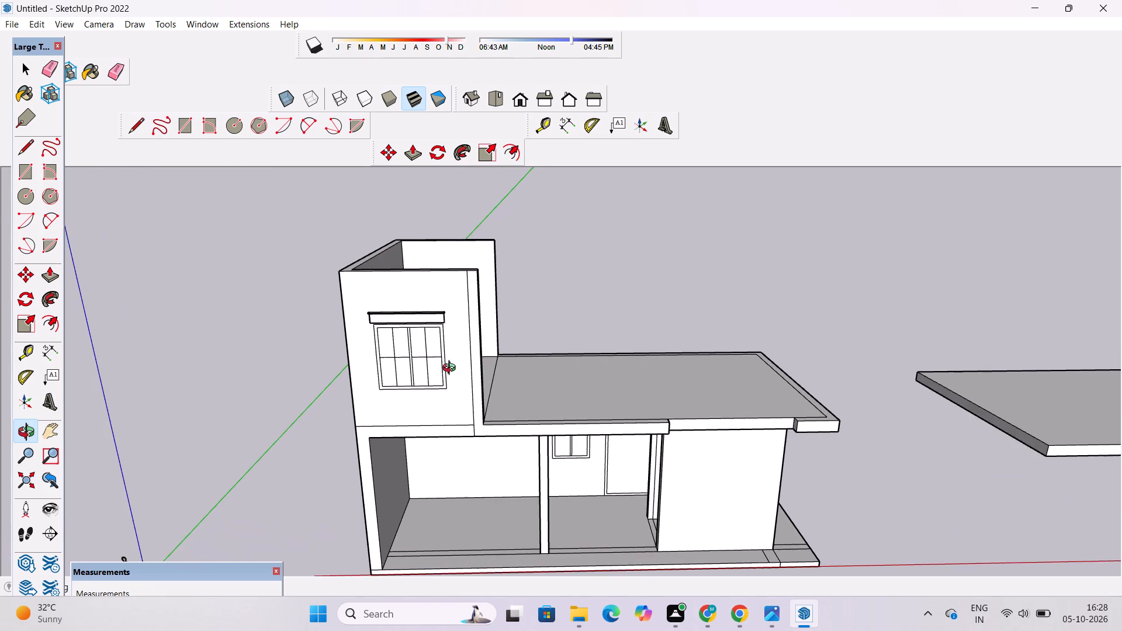
left_click_drag(452, 369, 556, 398)
left_click(576, 408)
left_click_drag(594, 418, 601, 422)
left_click_drag(609, 427, 542, 378, "shift")
left_click_drag(512, 408, 676, 409)
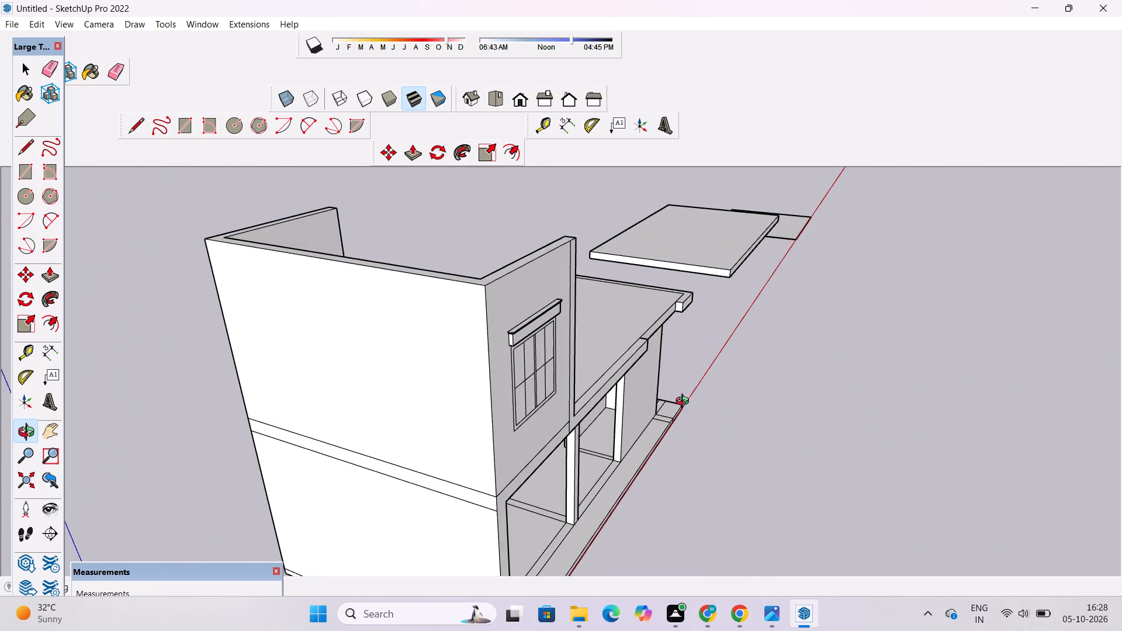
scroll(576, 403, "up", 8)
left_click_drag(690, 368, 576, 405)
scroll(535, 412, "down", 4)
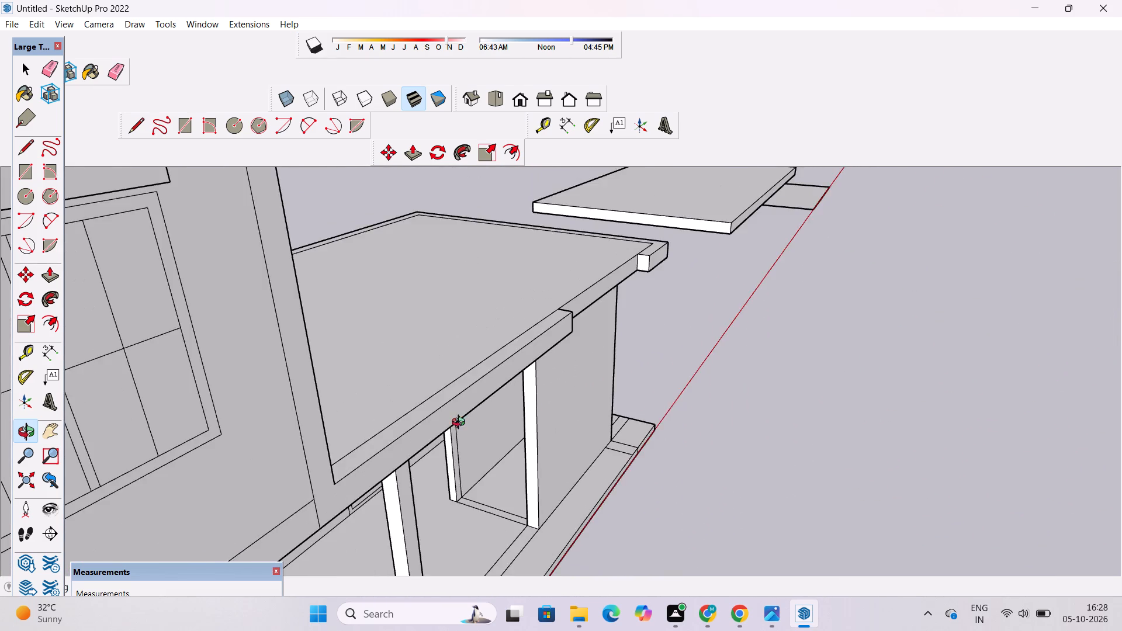
left_click_drag(461, 424, 542, 432)
left_click_drag(535, 433, 536, 409, "shift")
scroll(531, 413, "down", 4)
scroll(529, 424, "up", 1)
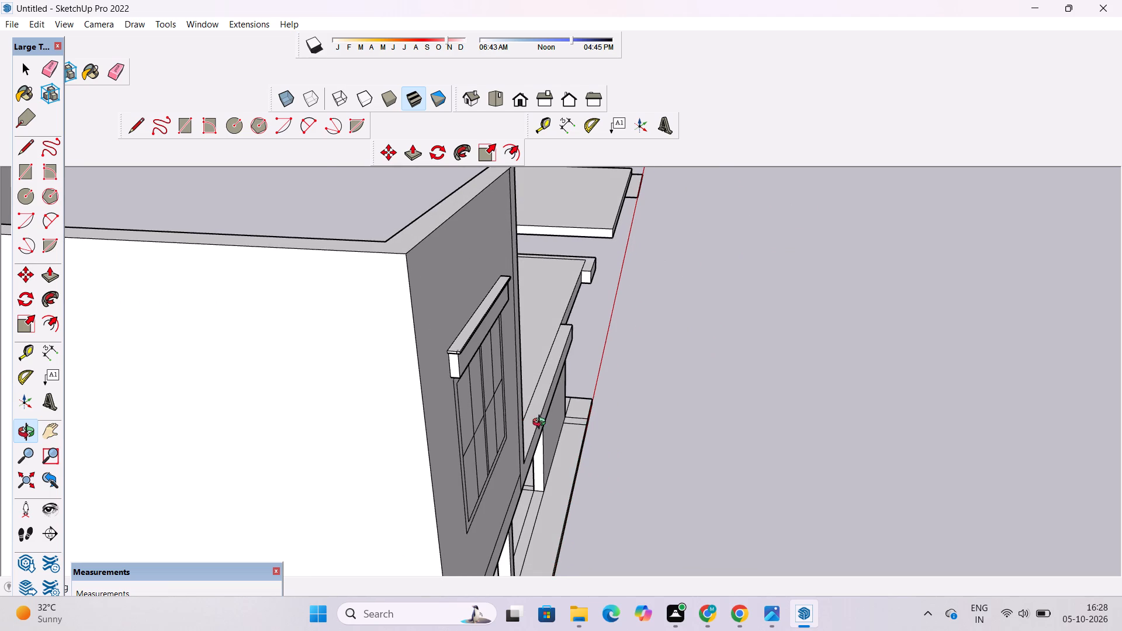
left_click_drag(542, 424, 523, 461)
left_click_drag(504, 450, 467, 463, "shift")
Push/Pull the narrow vertical strip at the tower front wall's right edge outward by 1'.
key("p")
scroll(457, 403, "up", 2)
left_click(418, 272)
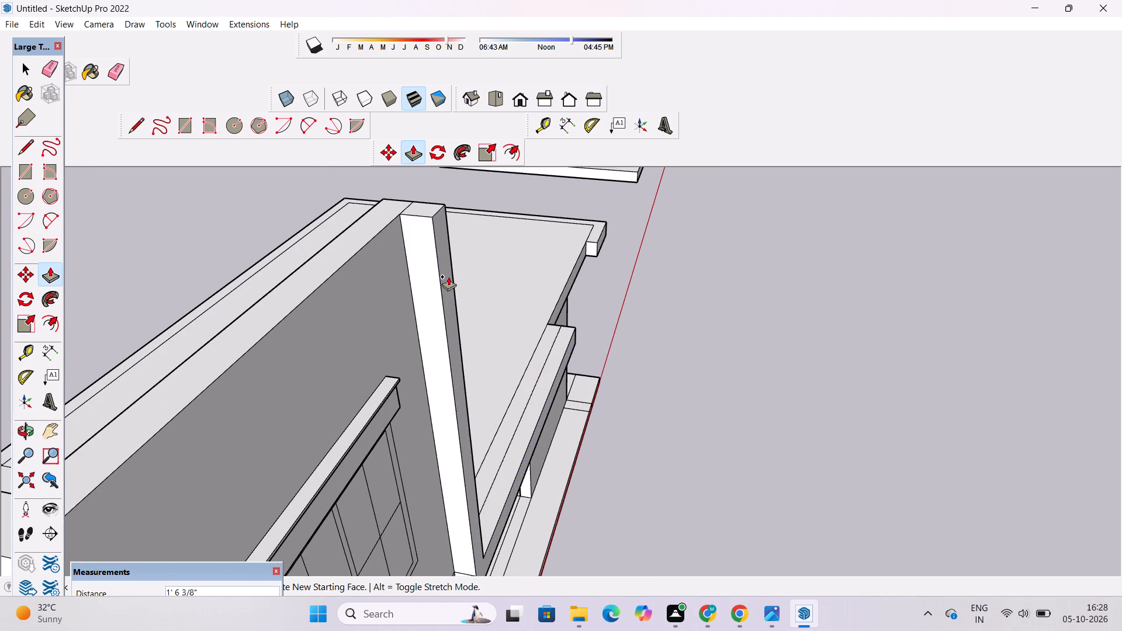
scroll(448, 276, "down", 10)
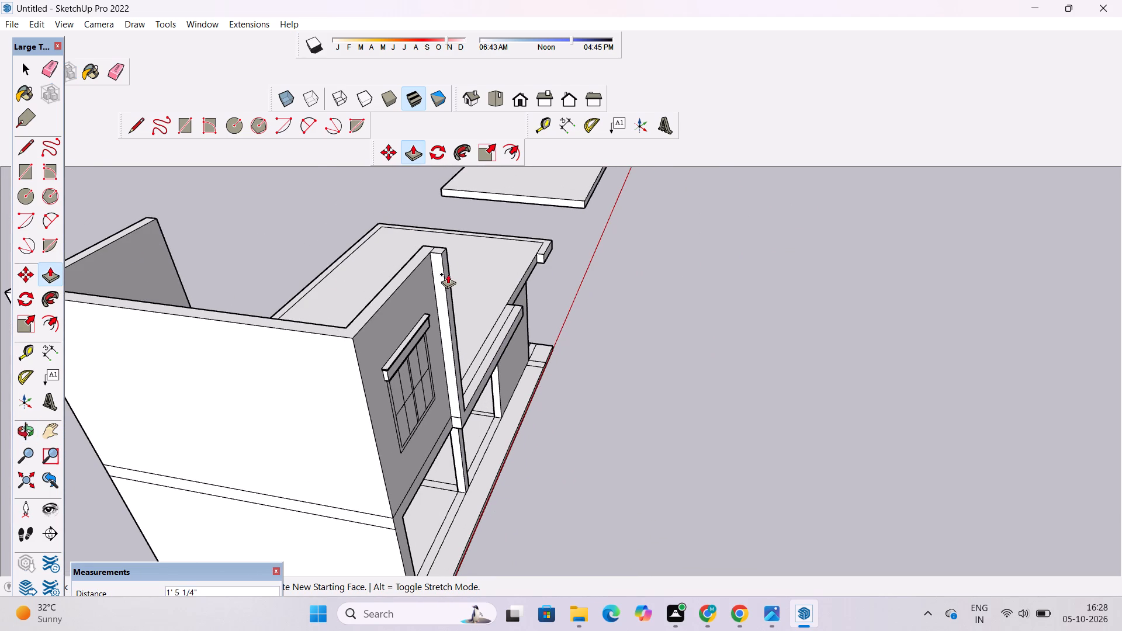
type("1'")
key("Return")
Examine the projecting vertical strip and the tower's open top from above.
key("o")
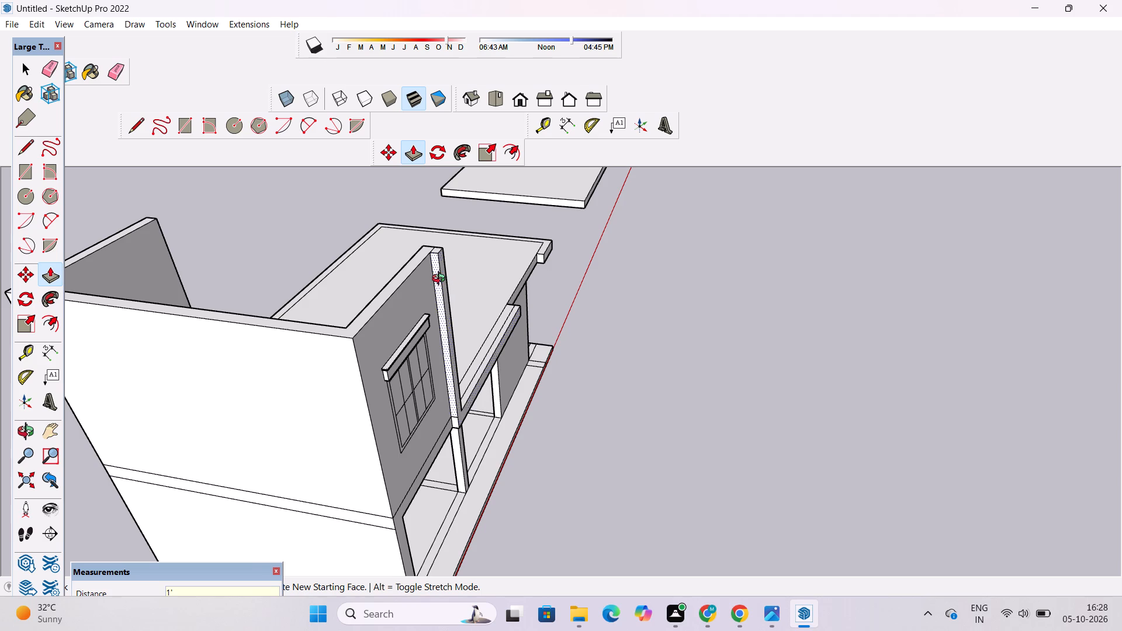
scroll(441, 280, "down", 5)
scroll(424, 241, "up", 4)
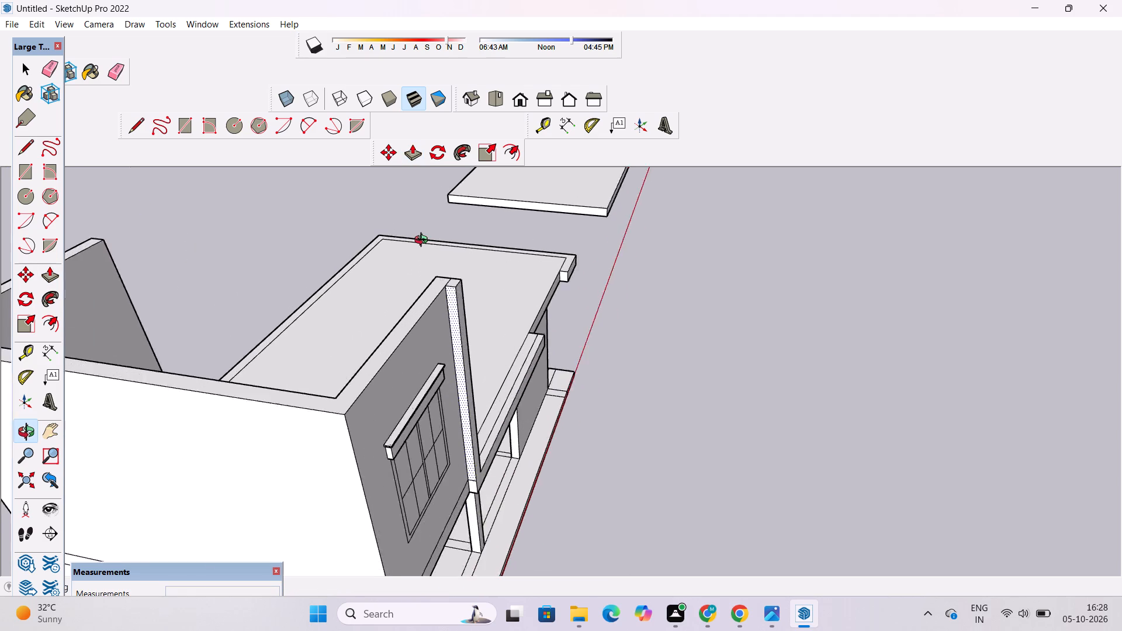
scroll(424, 241, "up", 2)
left_click_drag(504, 327, 436, 357)
scroll(361, 363, "down", 4)
left_click_drag(290, 383, 456, 338)
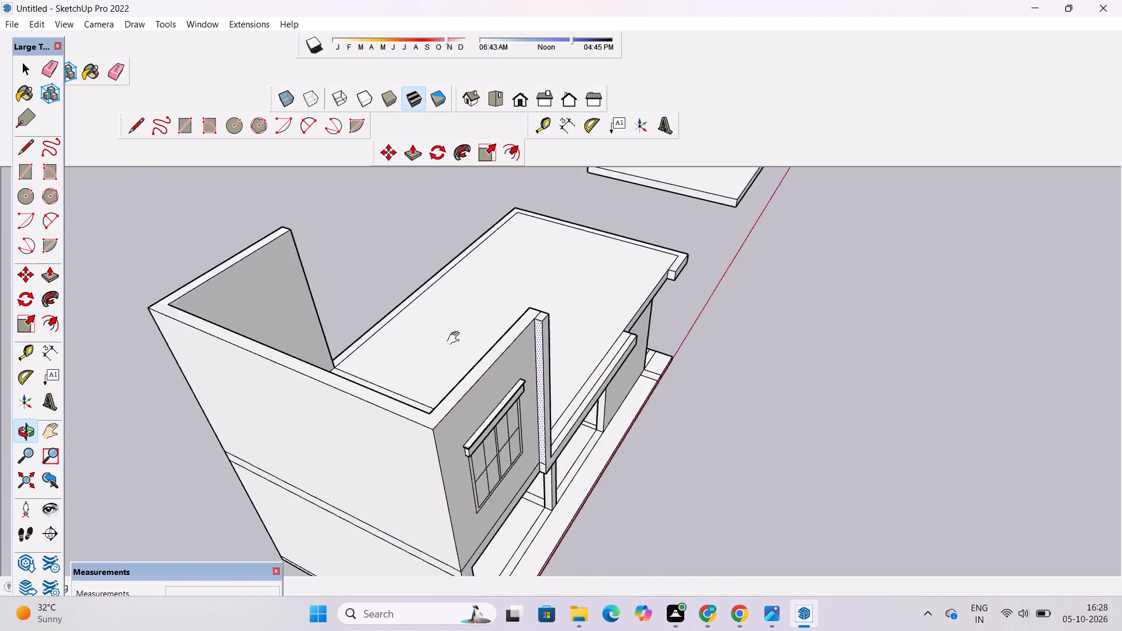
Examine the projecting vertical strip and the adjoining front roof edge from above and from the side.
left_click_drag(456, 338, 458, 337)
left_click_drag(532, 328, 283, 393)
scroll(449, 361, "up", 3)
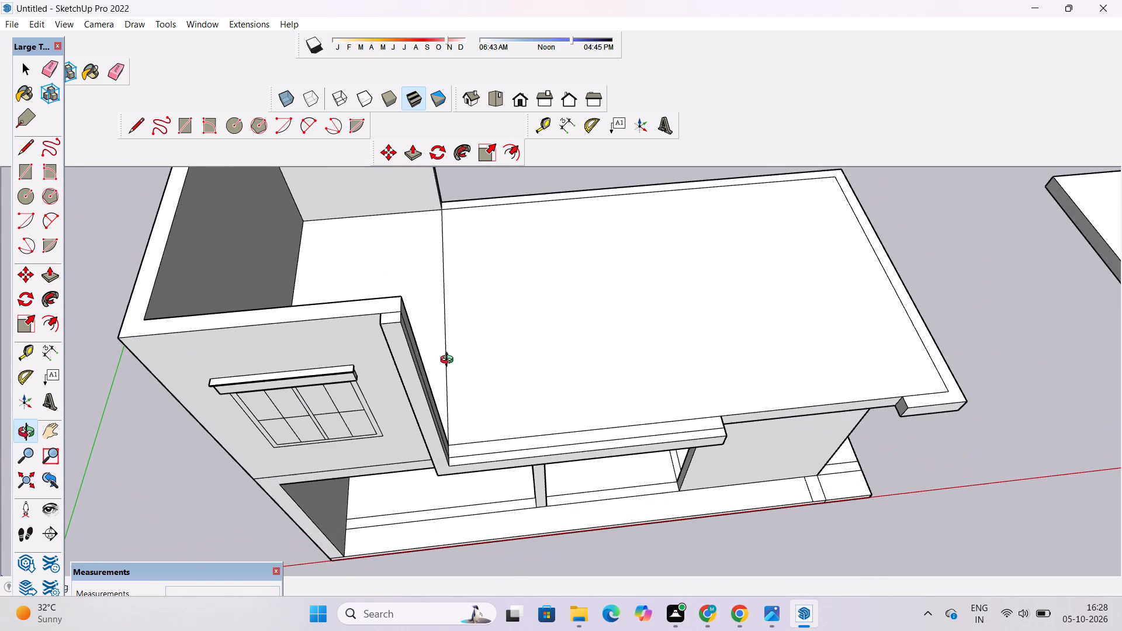
scroll(449, 361, "down", 4)
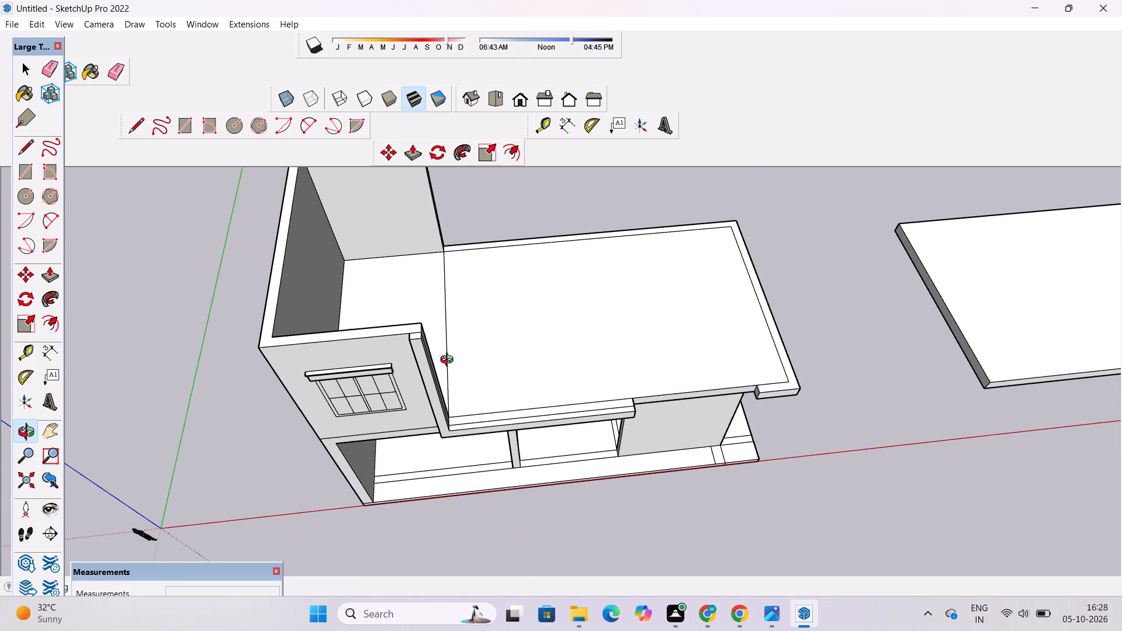
left_click_drag(418, 374, 639, 400)
scroll(578, 427, "up", 4)
left_click_drag(578, 427, 541, 407, "shift")
left_click_drag(476, 427, 505, 389)
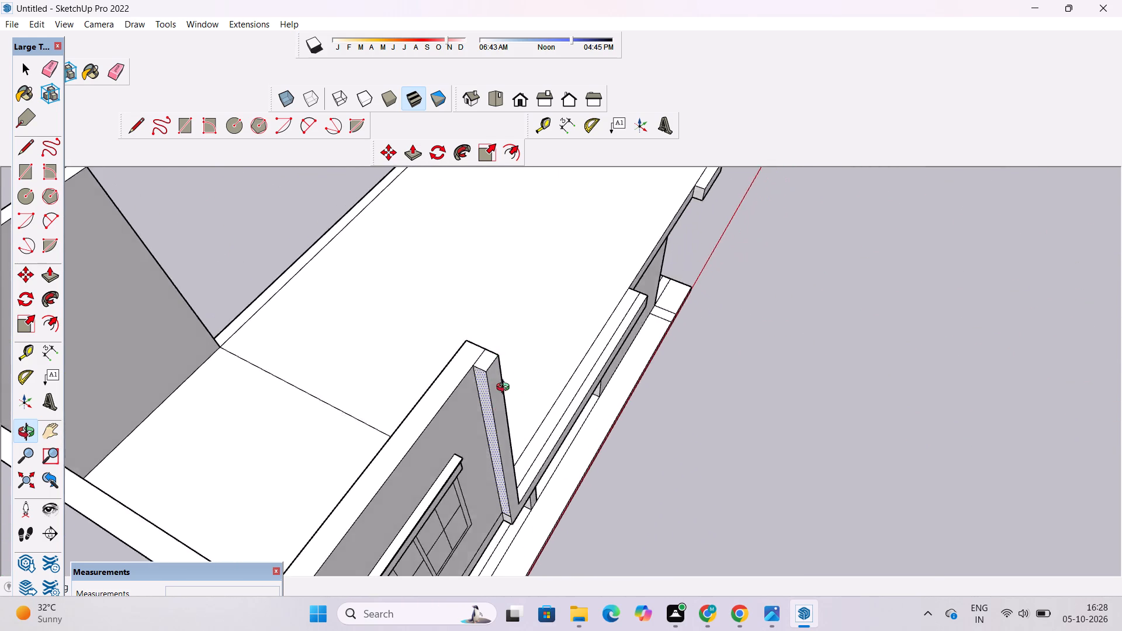
left_click_drag(505, 389, 510, 369)
left_click_drag(510, 369, 460, 361, "shift")
left_click_drag(452, 361, 470, 346)
Undo the strip's last extrusion and Push/Pull the tower's vertical strip with the connected front roof-edge band outward by 2'.
key("space")
key("ctrl+z")
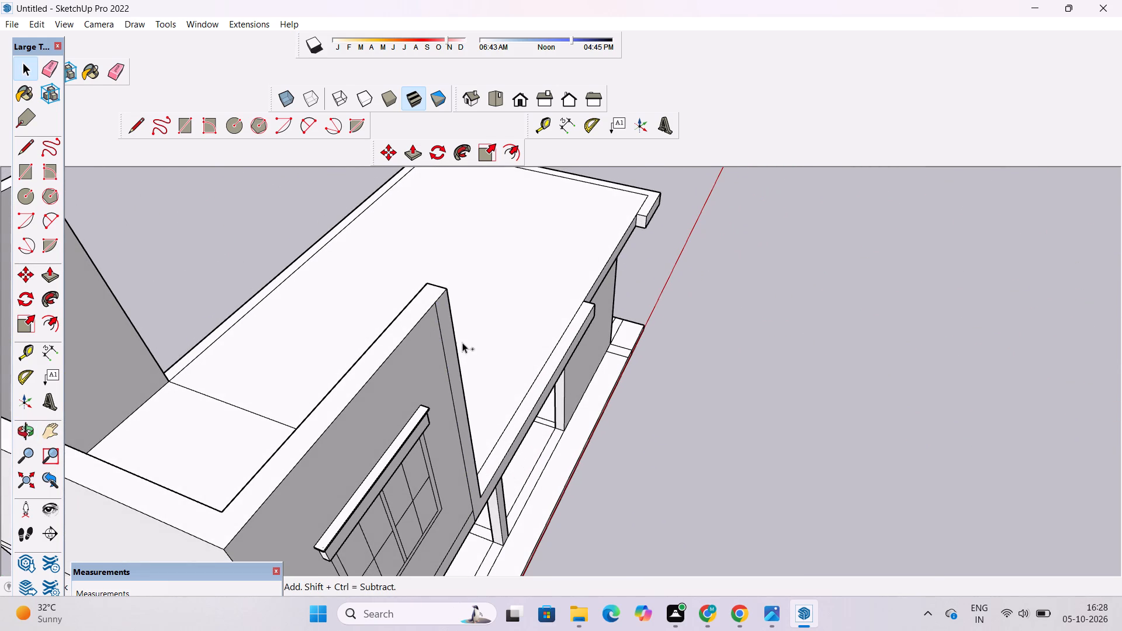
left_click(442, 332)
left_click(446, 329)
key("p")
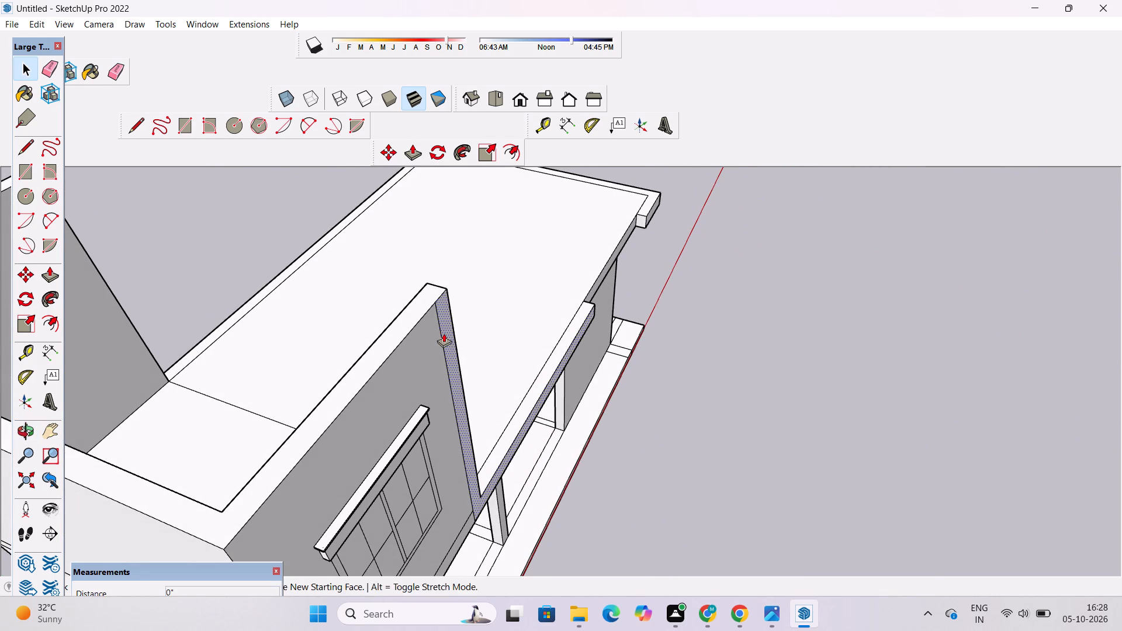
left_click(444, 333)
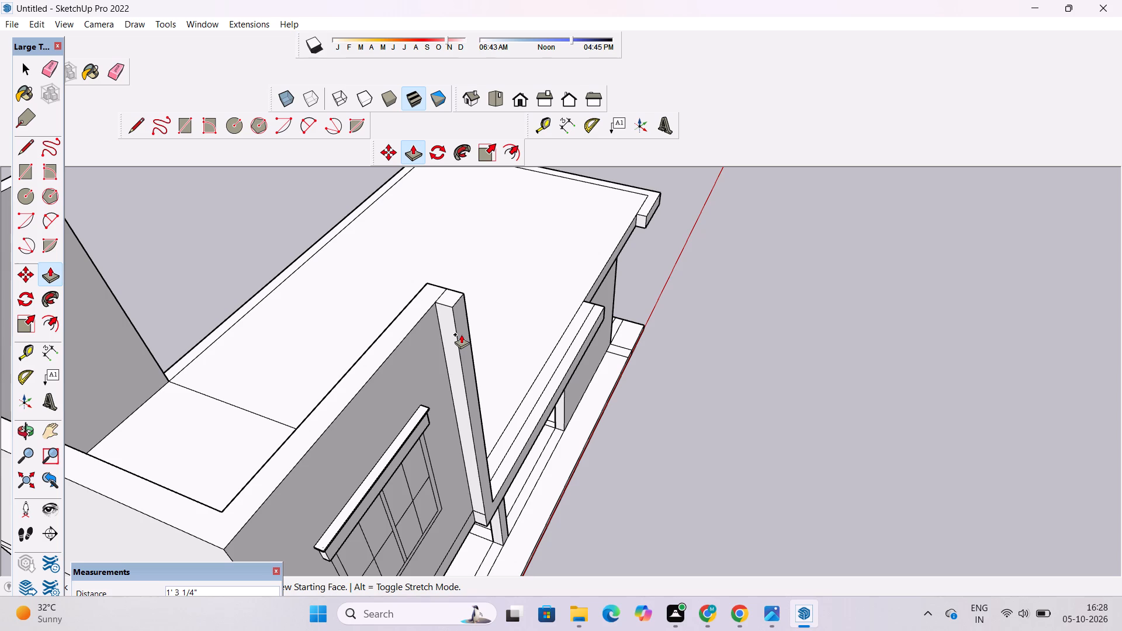
type("2'")
key("Return")
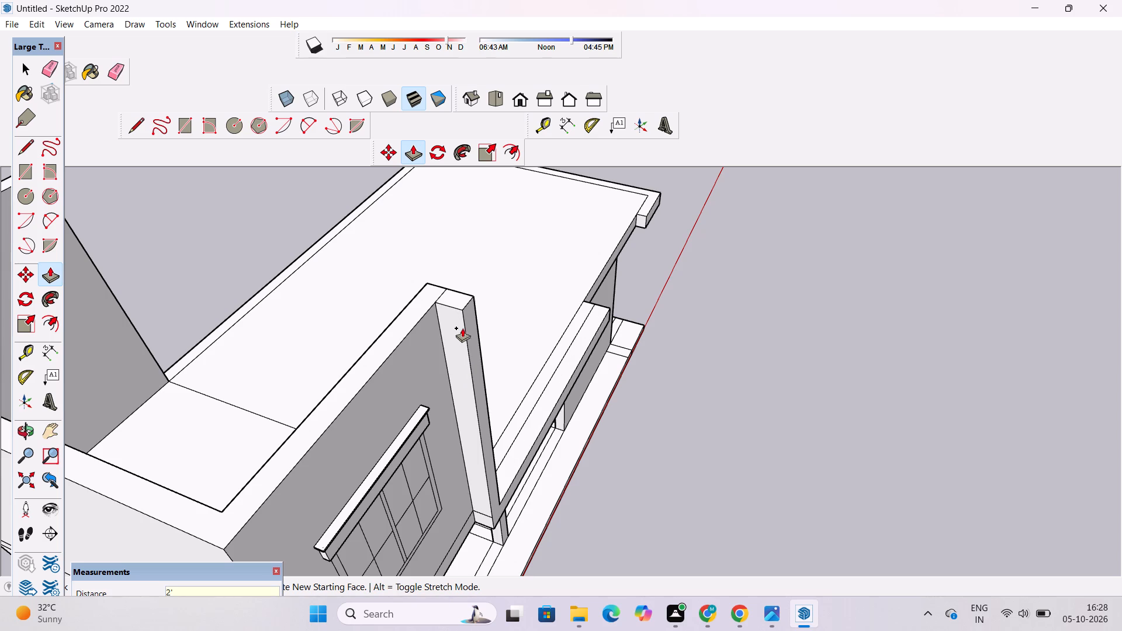
Examine the whole building from above, the front and the side with the deeper strip and roof edge, leaving nothing selected.
key("o")
scroll(480, 268, "down", 4)
left_click_drag(654, 286, 498, 292)
scroll(469, 287, "down", 2)
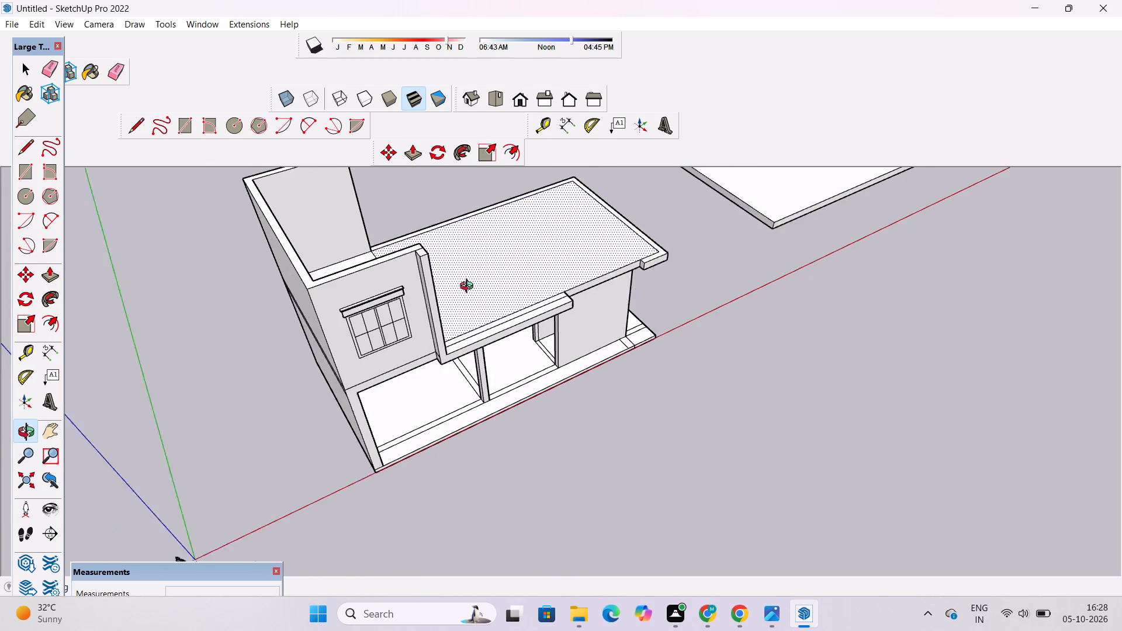
scroll(469, 287, "down", 2)
left_click_drag(600, 297, 515, 308)
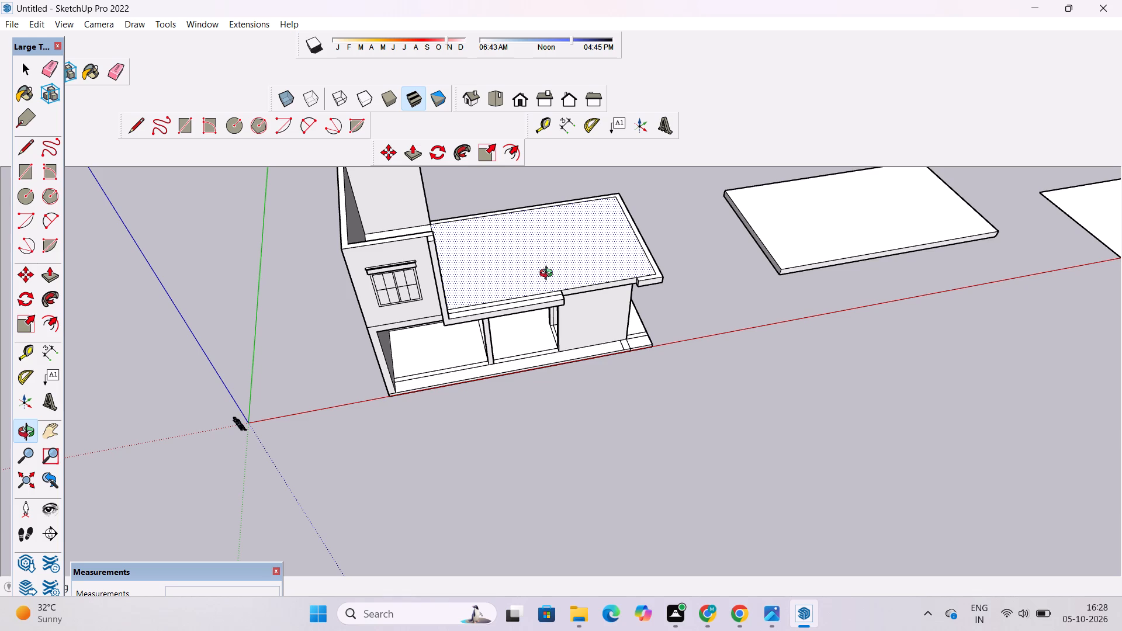
scroll(585, 217, "down", 5)
left_click_drag(618, 299, 617, 280)
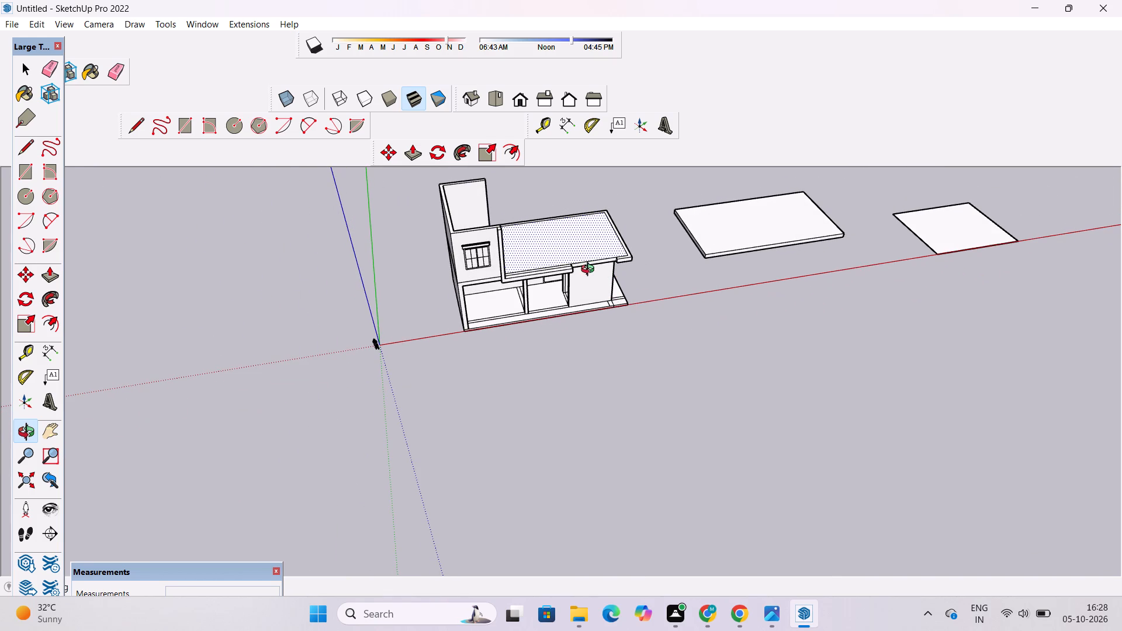
scroll(574, 275, "down", 2)
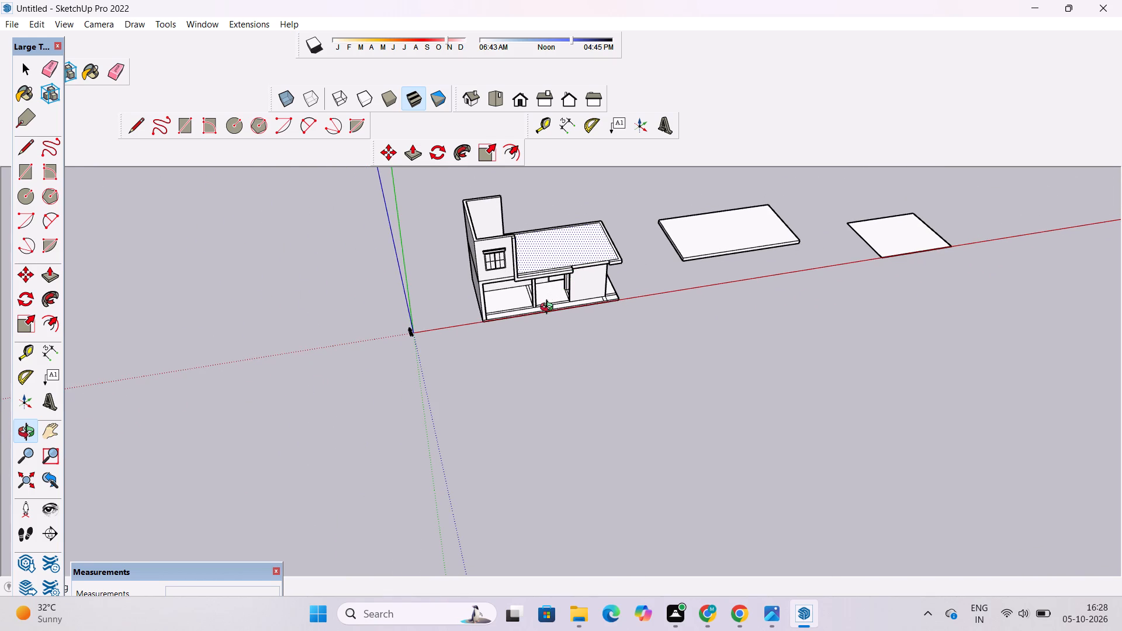
left_click_drag(550, 306, 555, 292)
scroll(535, 303, "down", 3)
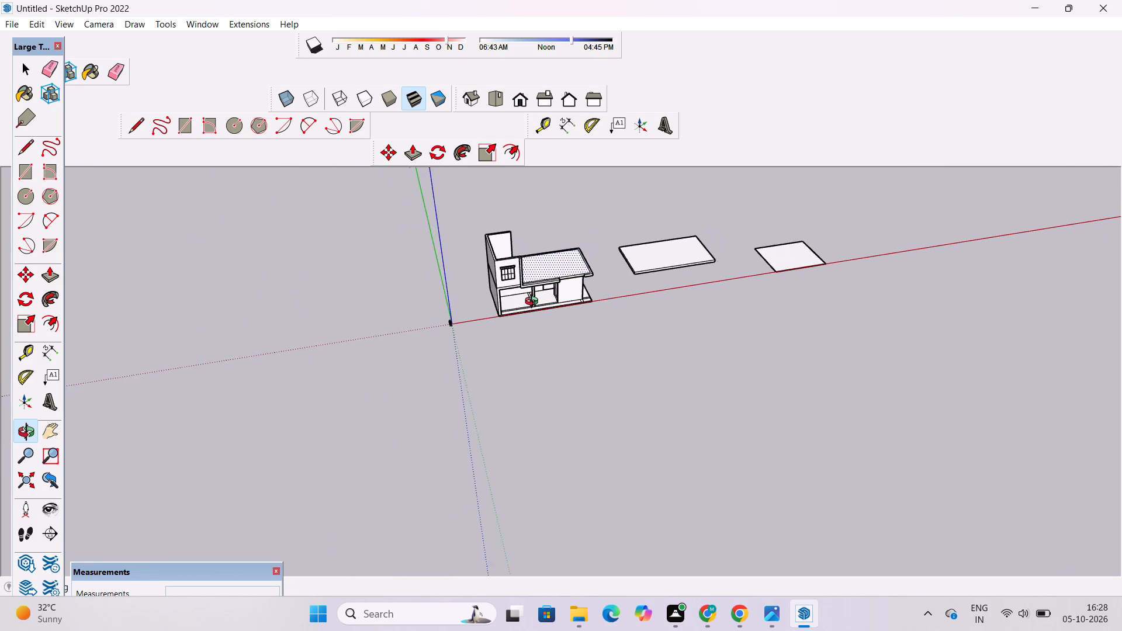
scroll(534, 303, "down", 2)
scroll(535, 310, "up", 1)
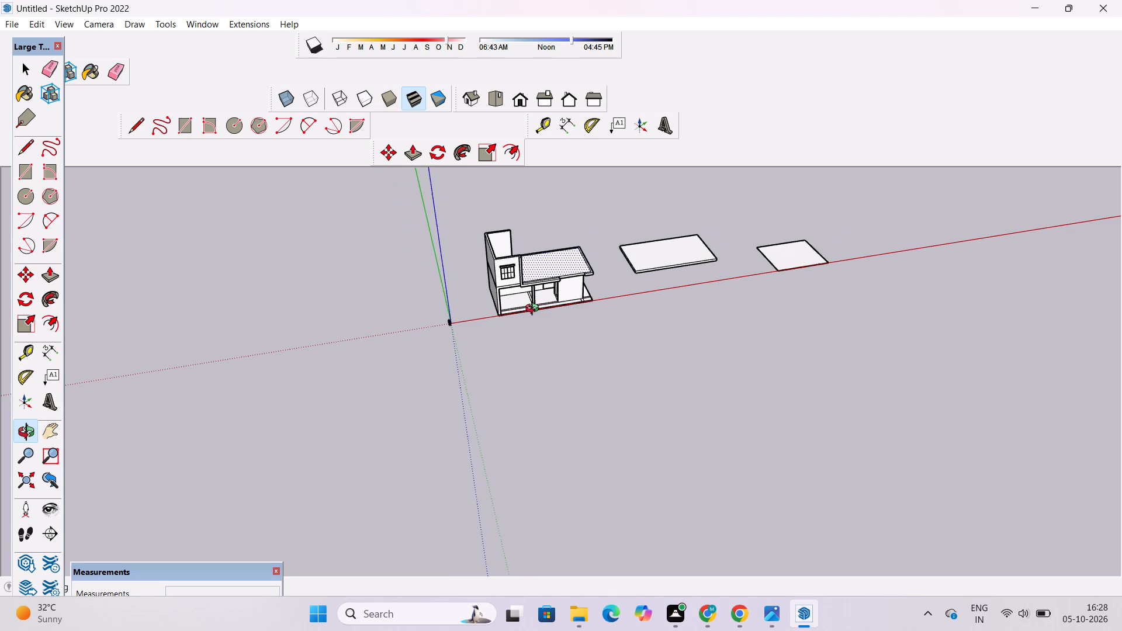
scroll(535, 310, "up", 1)
scroll(535, 310, "down", 3)
scroll(510, 296, "up", 9)
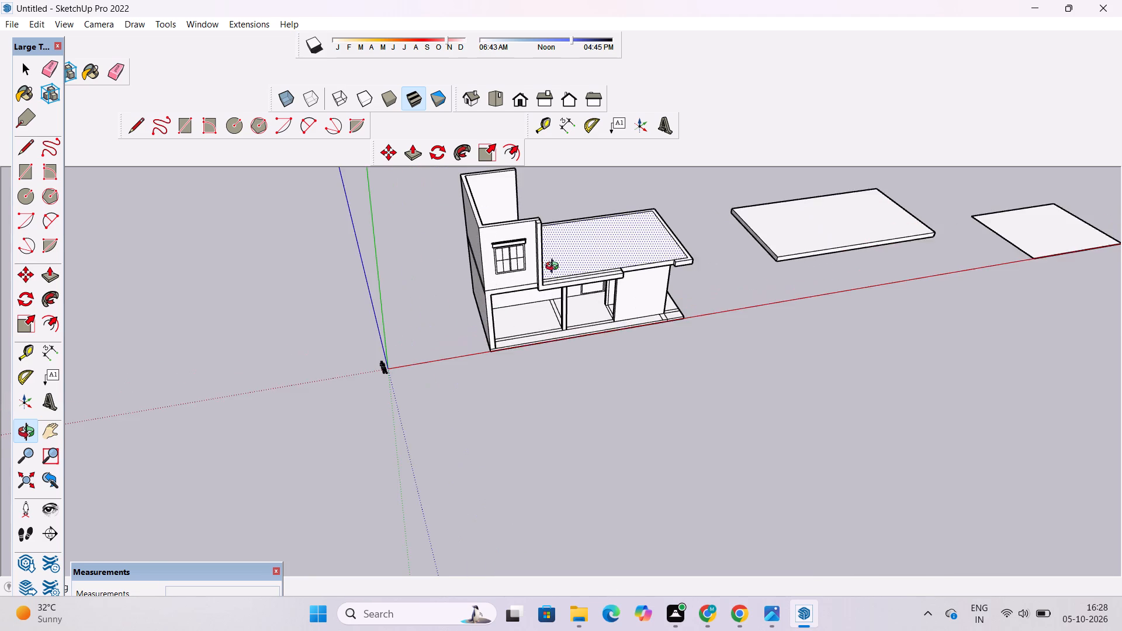
left_click_drag(555, 268, 560, 280, "shift")
left_click_drag(560, 294, 562, 265)
scroll(562, 259, "up", 2)
left_click_drag(562, 259, 562, 275, "shift")
left_click_drag(559, 278, 553, 269)
scroll(573, 271, "up", 3)
left_click_drag(759, 303, 692, 174)
left_click_drag(669, 274, 645, 309)
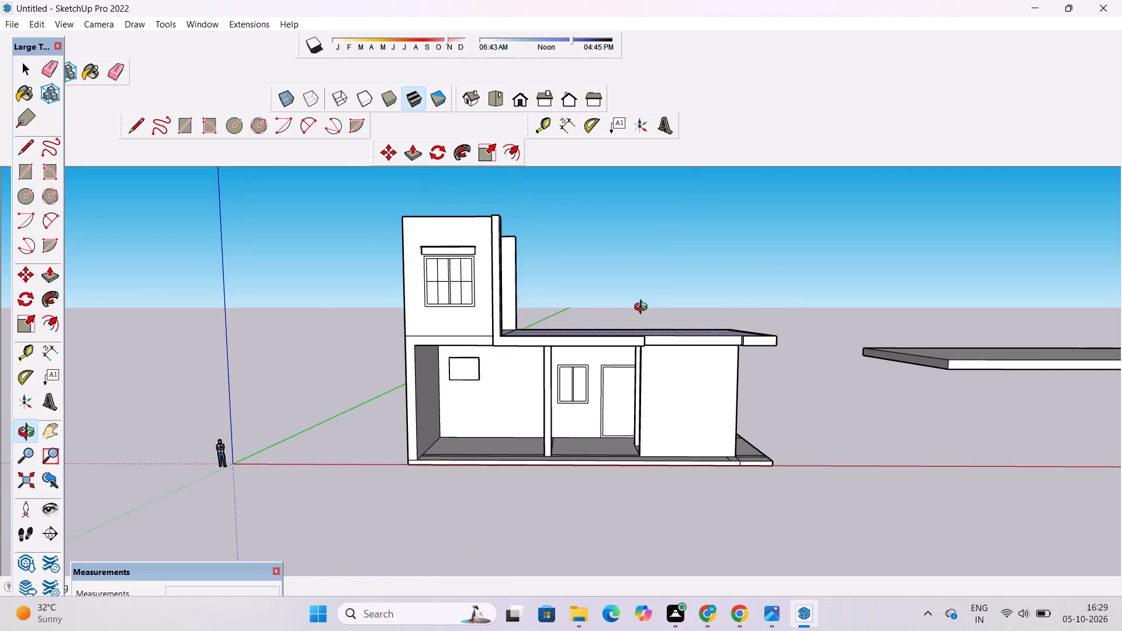
scroll(643, 308, "up", 3)
left_click_drag(643, 296, 525, 330)
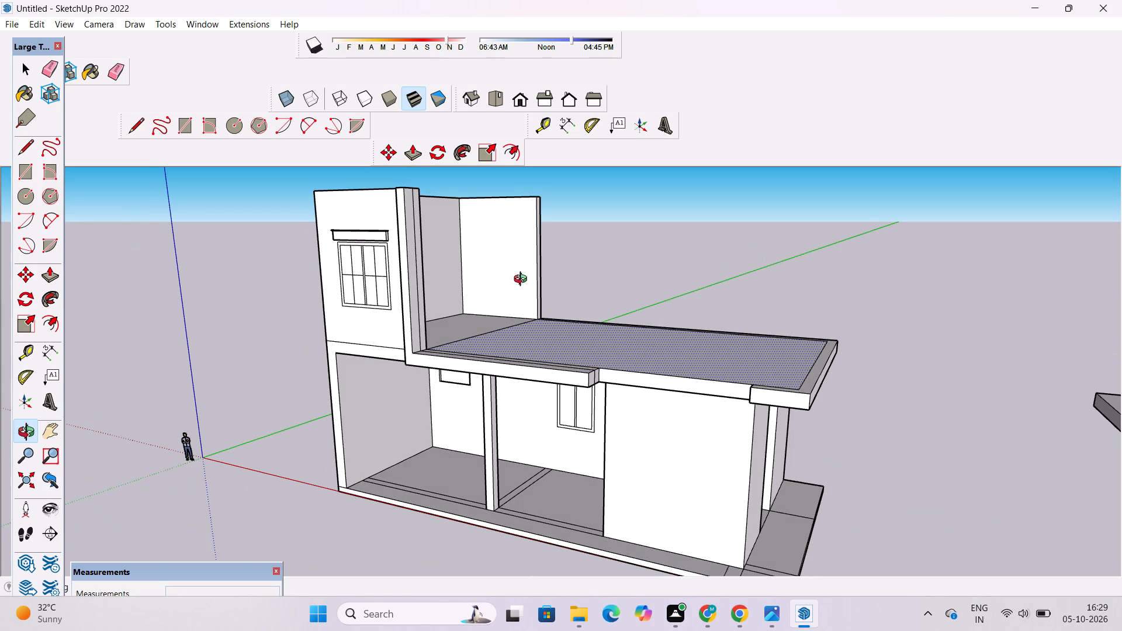
scroll(516, 276, "down", 4)
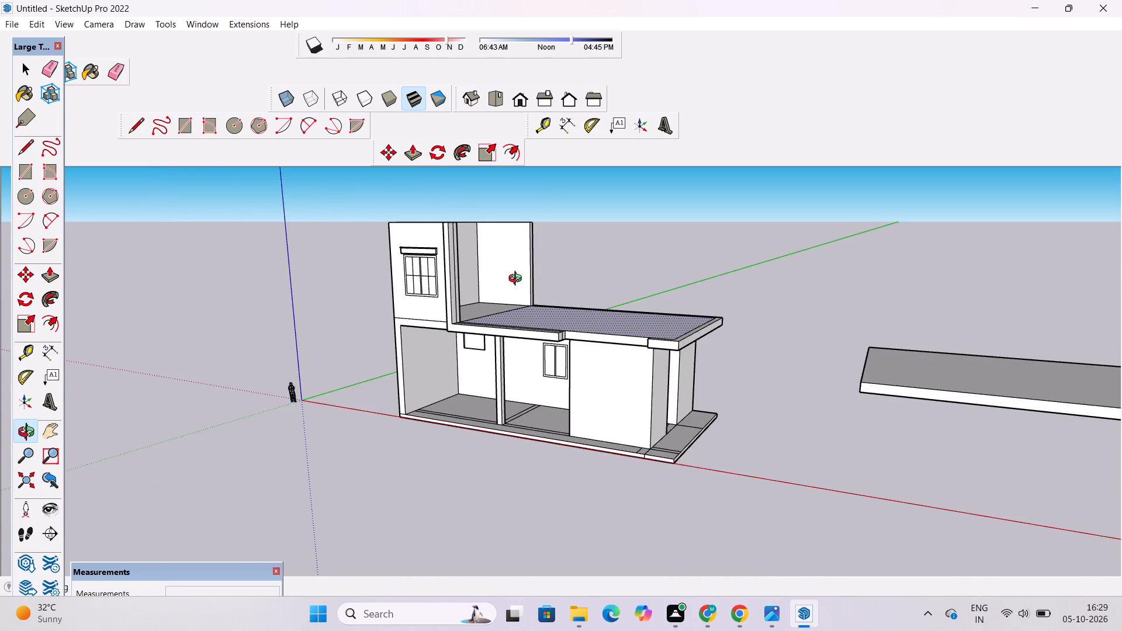
left_click_drag(518, 280, 534, 304)
left_click_drag(514, 324, 756, 372)
left_click_drag(531, 351, 520, 300, "shift")
left_click_drag(548, 286, 462, 321)
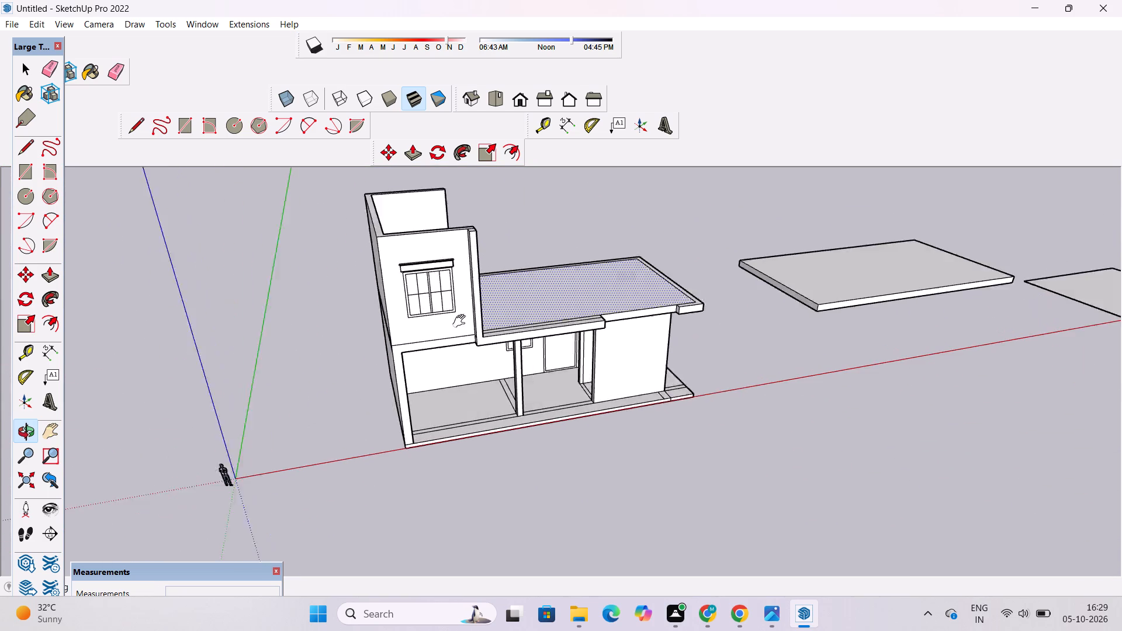
left_click_drag(462, 321, 404, 334)
key("space")
left_click(634, 252)
Erase the vertical seam line on the side face of the projecting strip where it meets the tower's front wall.
key("o")
scroll(456, 349, "up", 3)
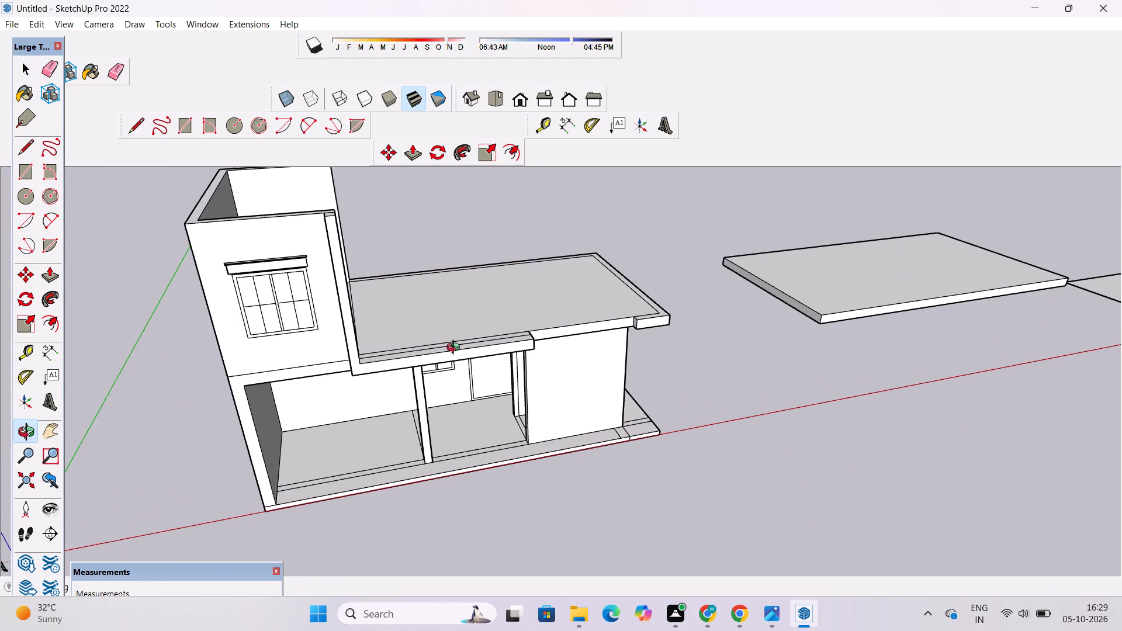
left_click_drag(733, 327, 288, 452)
scroll(516, 323, "up", 3)
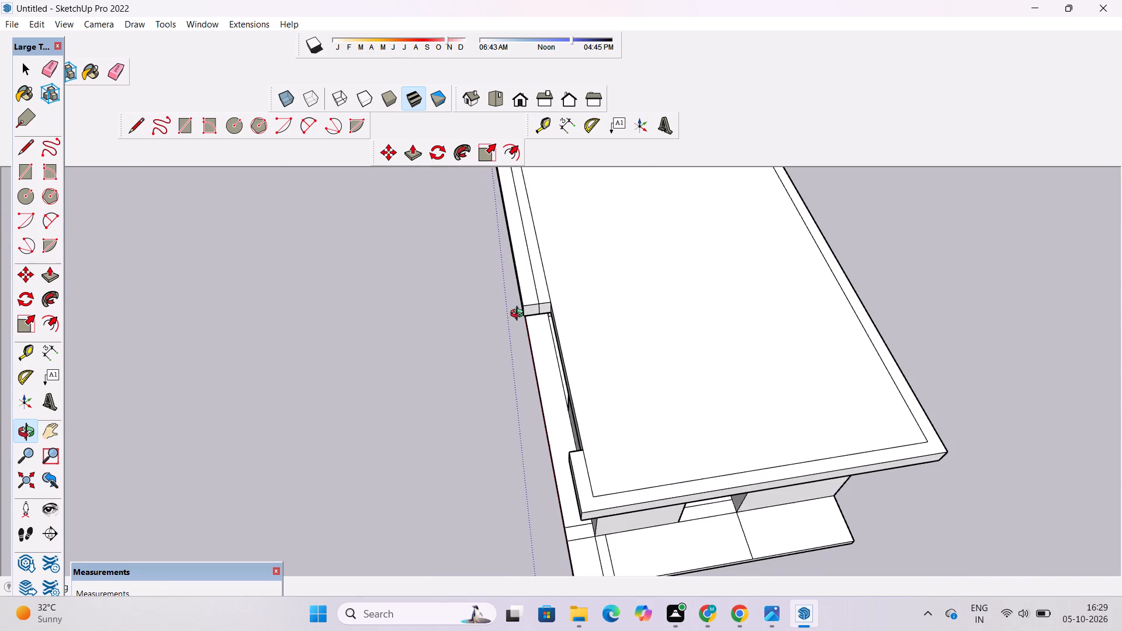
left_click_drag(522, 300, 470, 377, "shift")
left_click_drag(469, 377, 663, 389)
scroll(488, 398, "up", 4)
left_click_drag(440, 370, 476, 419, "shift")
left_click_drag(472, 418, 608, 421)
scroll(404, 369, "down", 4)
left_click_drag(417, 373, 418, 394, "shift")
left_click_drag(464, 391, 352, 329)
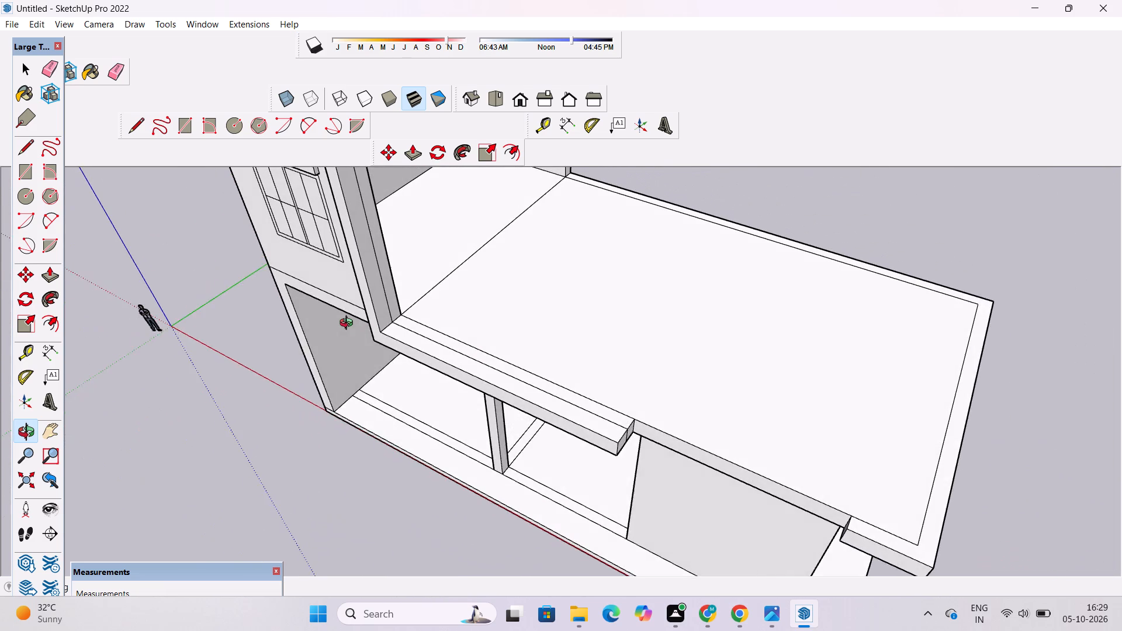
left_click_drag(348, 323, 373, 379, "shift")
scroll(372, 278, "up", 3)
left_click_drag(465, 251, 437, 327, "shift")
key("e")
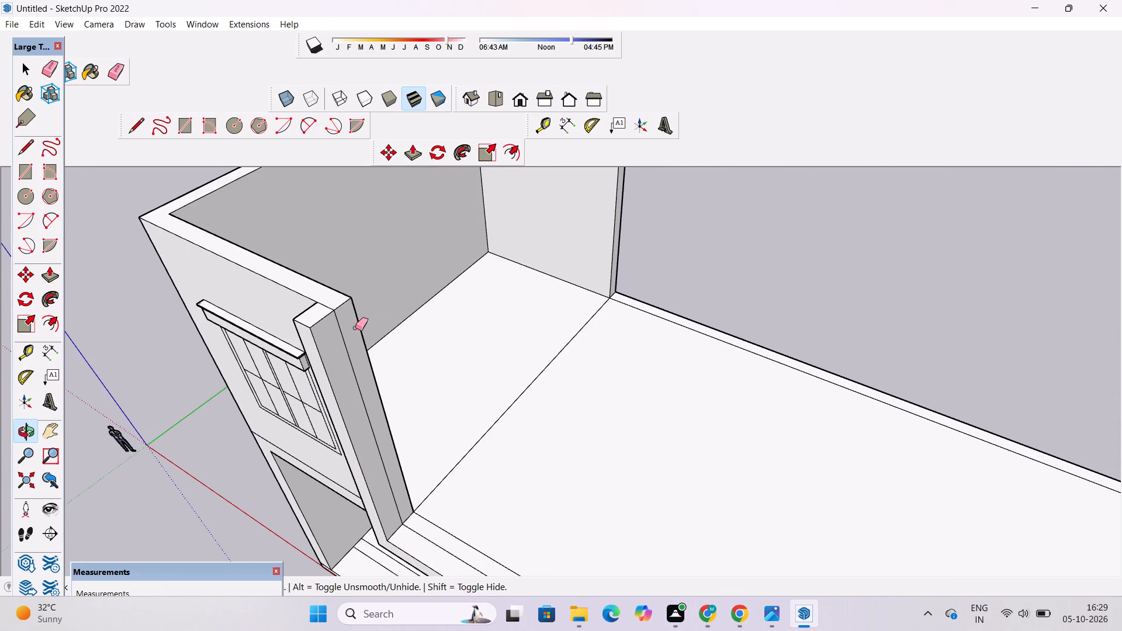
scroll(352, 332, "up", 3)
left_click_drag(350, 331, 342, 349)
Erase the lengthwise seam line on top of the projecting front roof edge beside the strip.
scroll(350, 290, "down", 5)
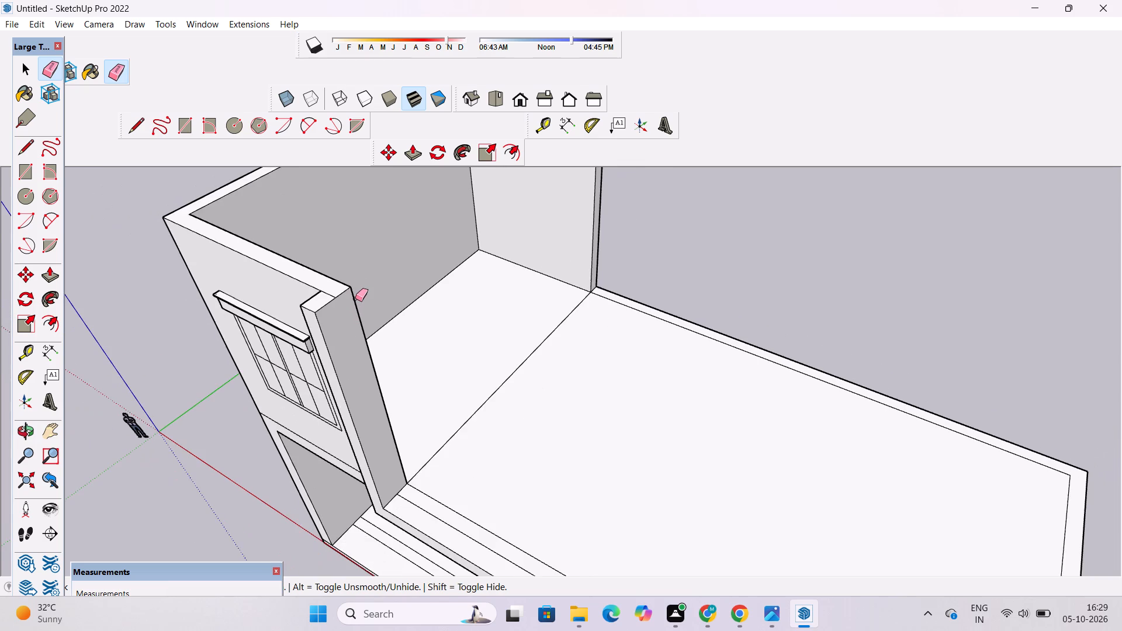
scroll(355, 299, "down", 2)
scroll(365, 351, "down", 2)
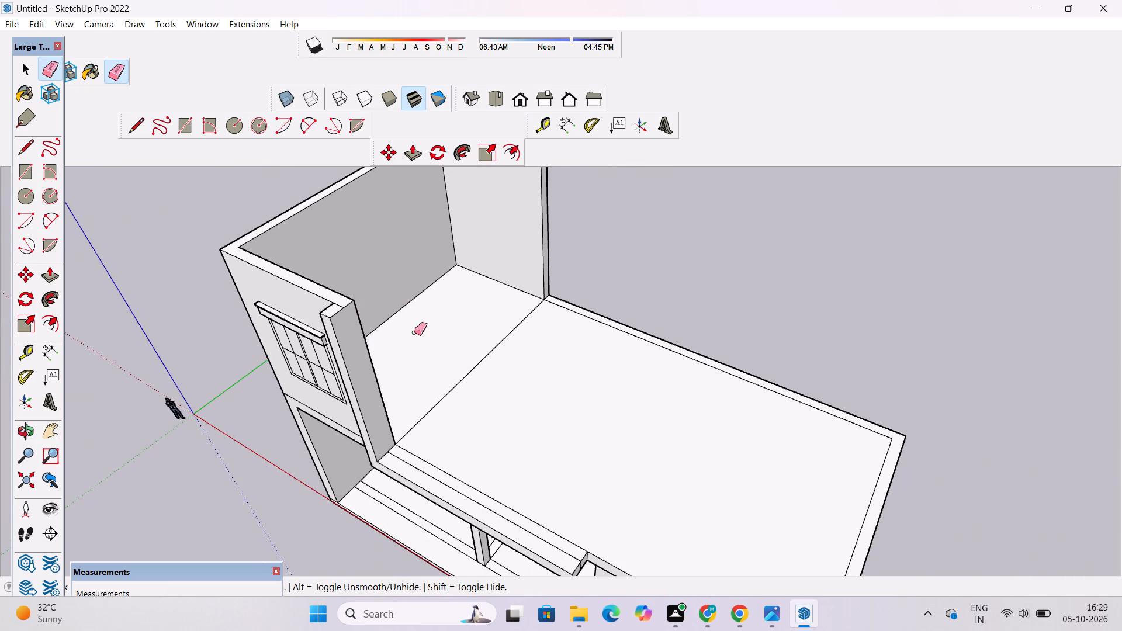
scroll(410, 403, "up", 2)
scroll(410, 359, "down", 5)
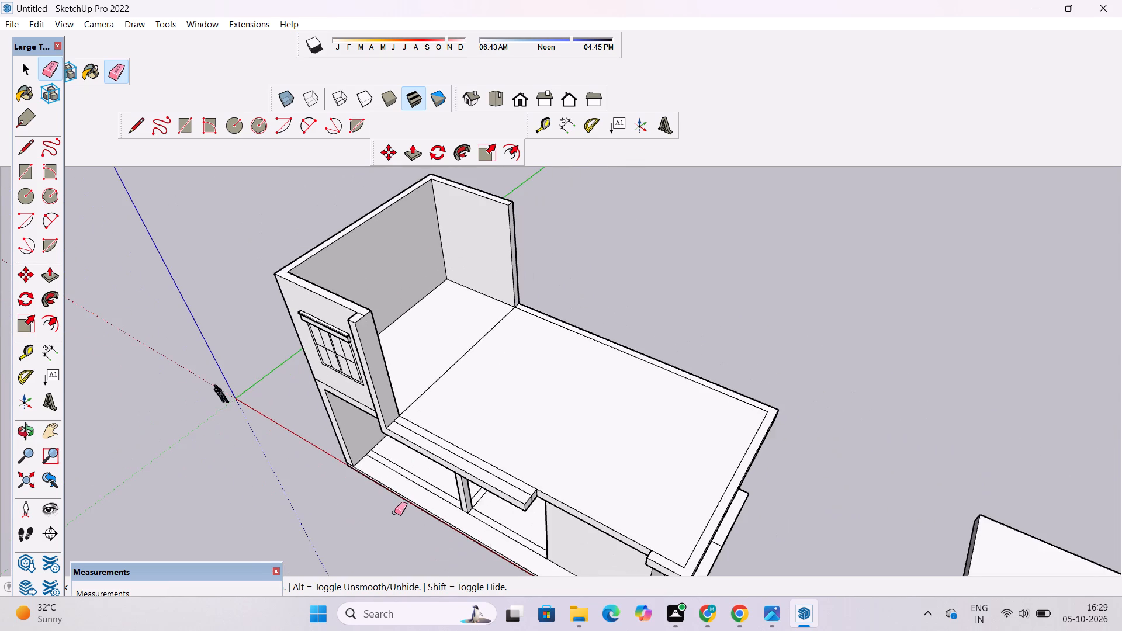
scroll(392, 522, "up", 5)
scroll(499, 372, "up", 5)
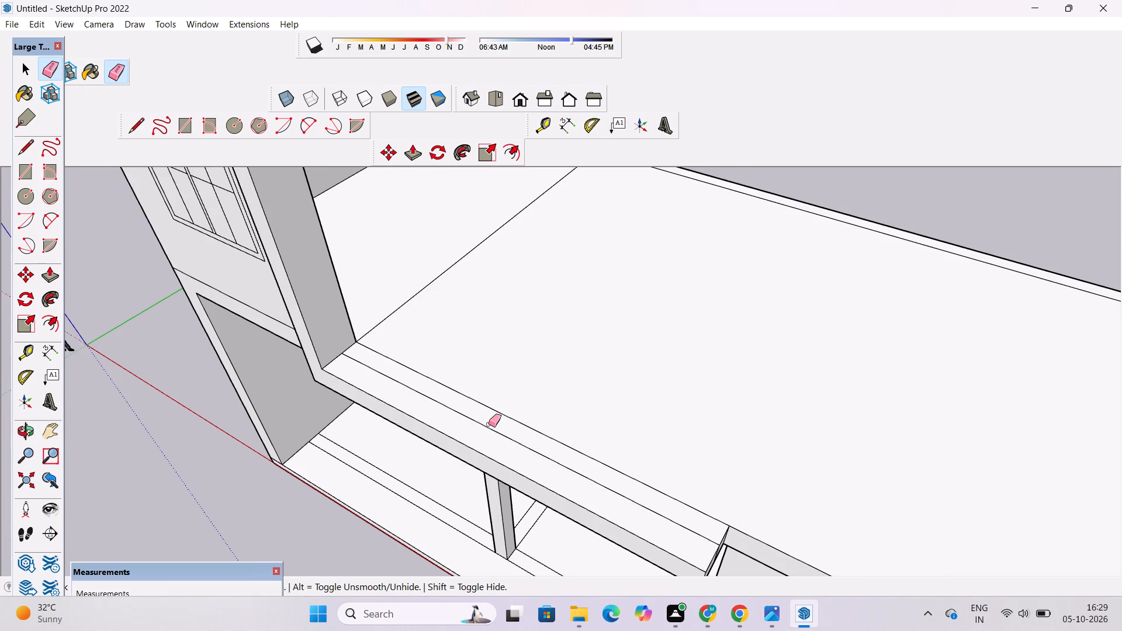
left_click_drag(489, 424, 493, 439)
Examine the cleaned-up strip, the front roof edge and the overall building from above at the front.
scroll(406, 424, "down", 7)
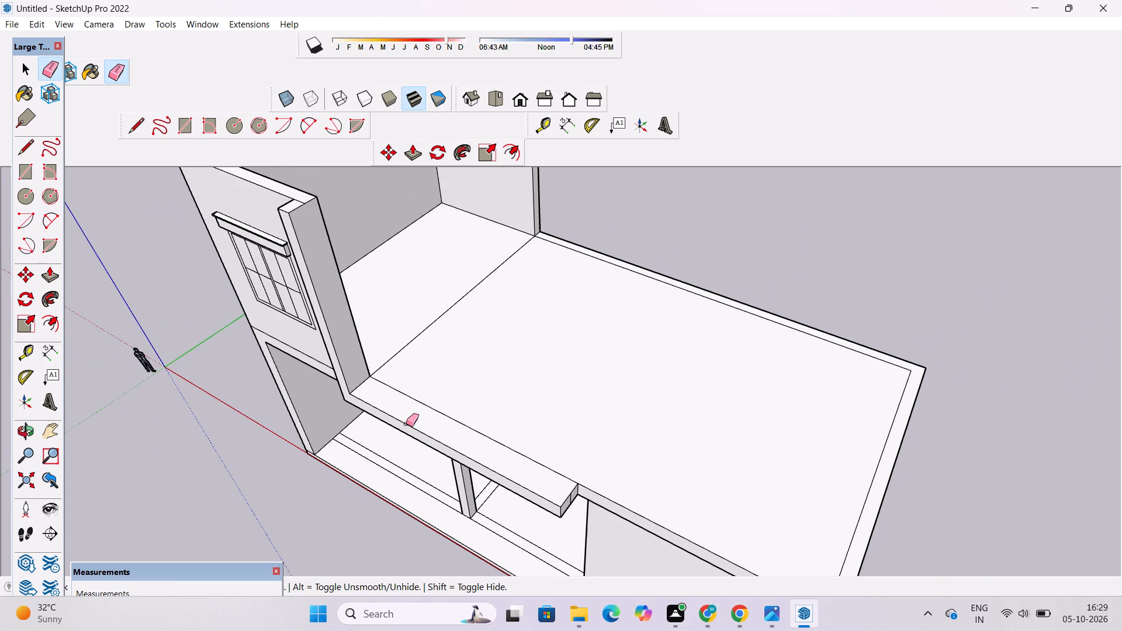
key("o")
scroll(477, 391, "down", 4)
left_click_drag(403, 431, 471, 436)
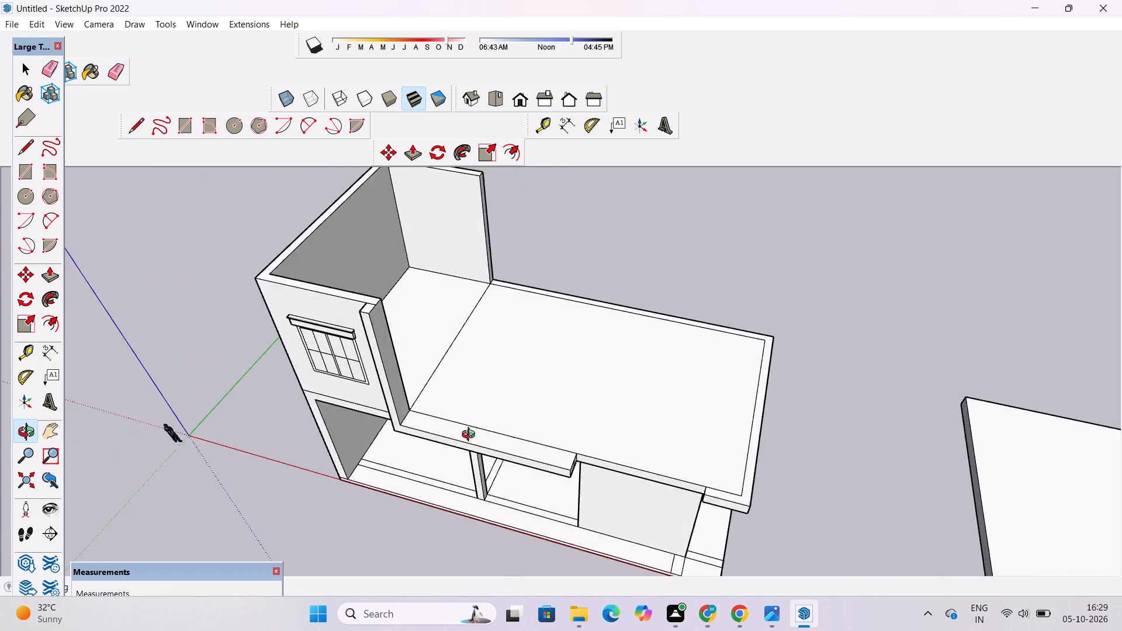
left_click_drag(471, 436, 559, 438)
left_click(559, 438)
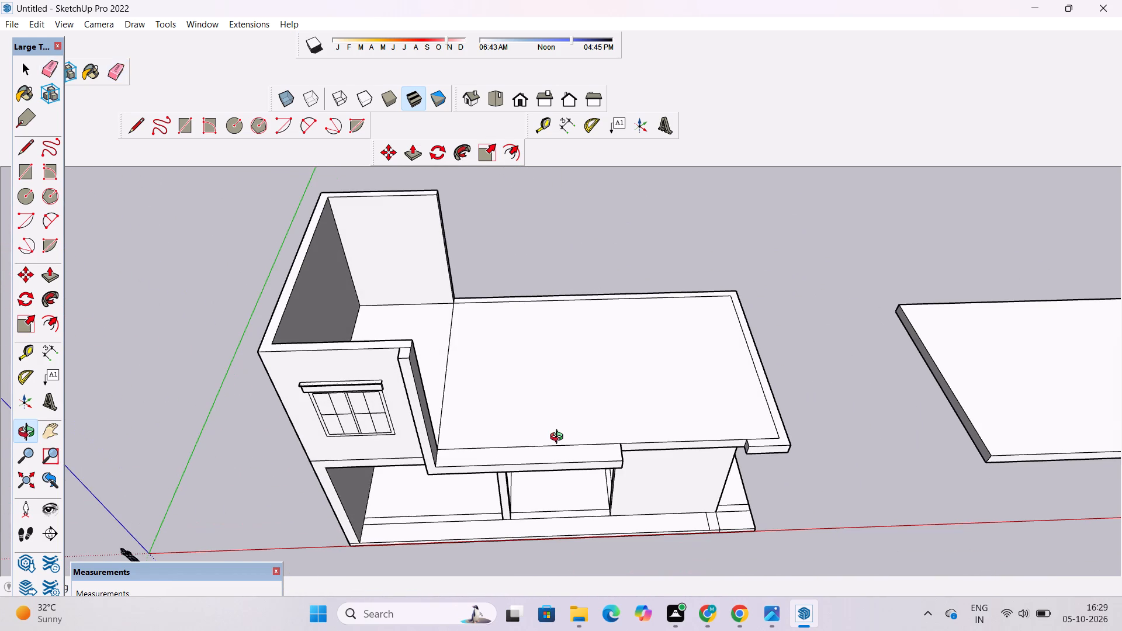
scroll(559, 438, "down", 4)
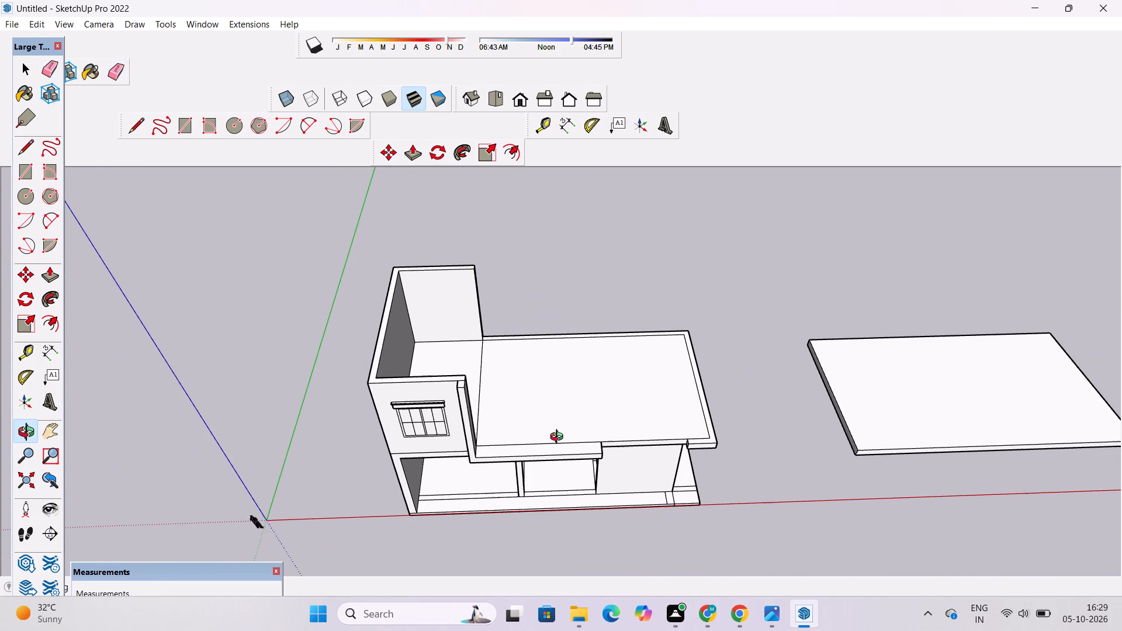
scroll(559, 438, "down", 5)
scroll(559, 438, "up", 2)
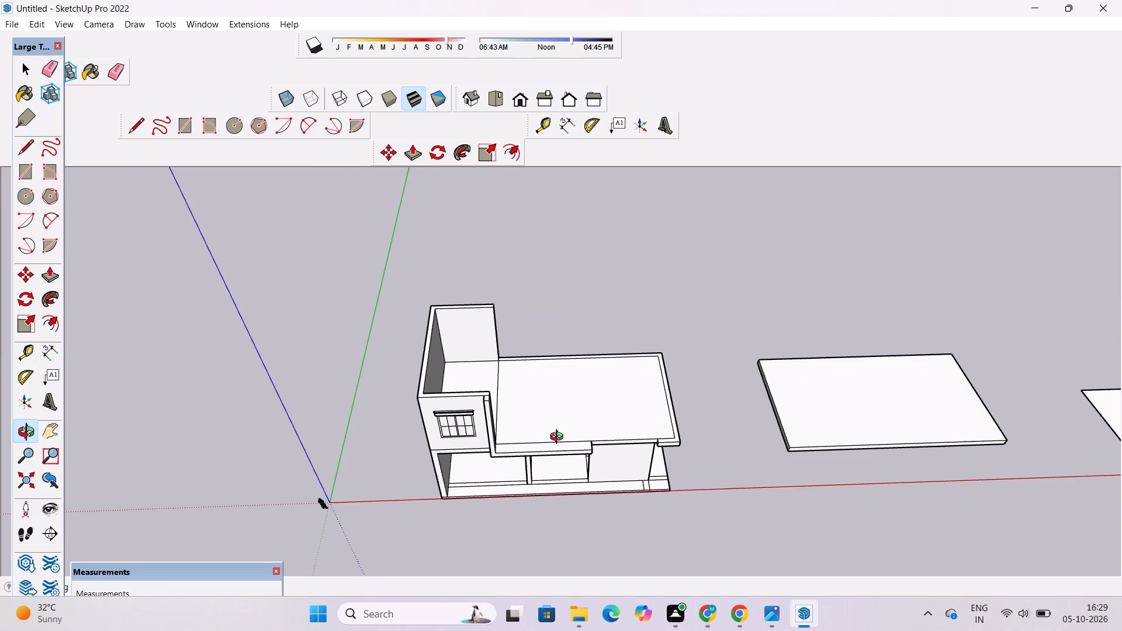
scroll(559, 438, "up", 1)
scroll(557, 435, "down", 3)
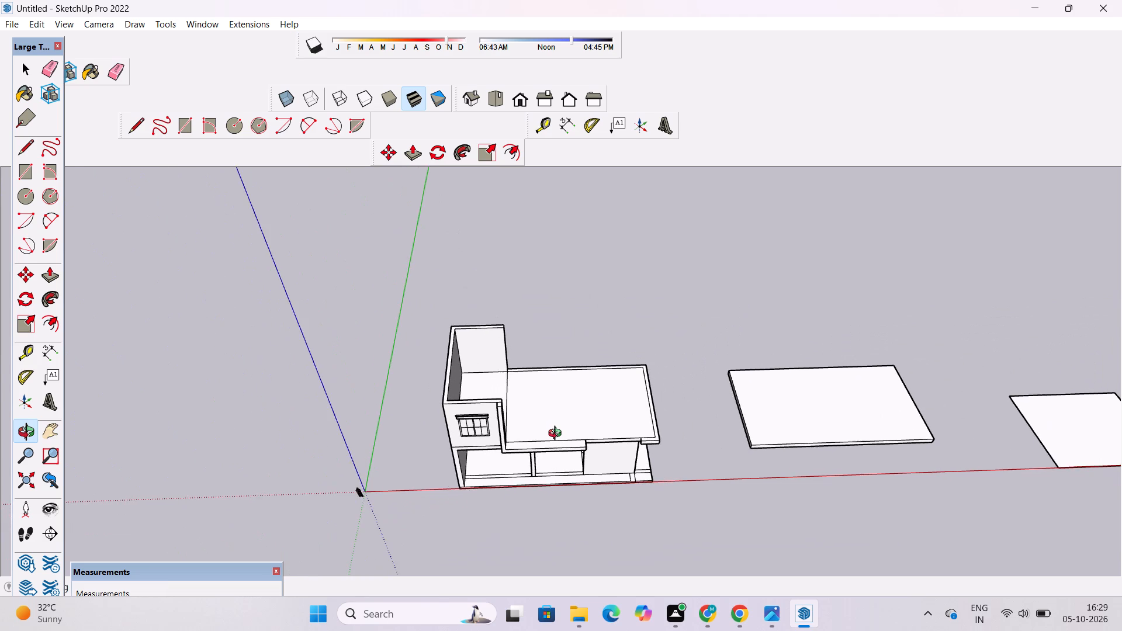
scroll(557, 435, "up", 2)
left_click_drag(581, 397, 582, 411, "shift")
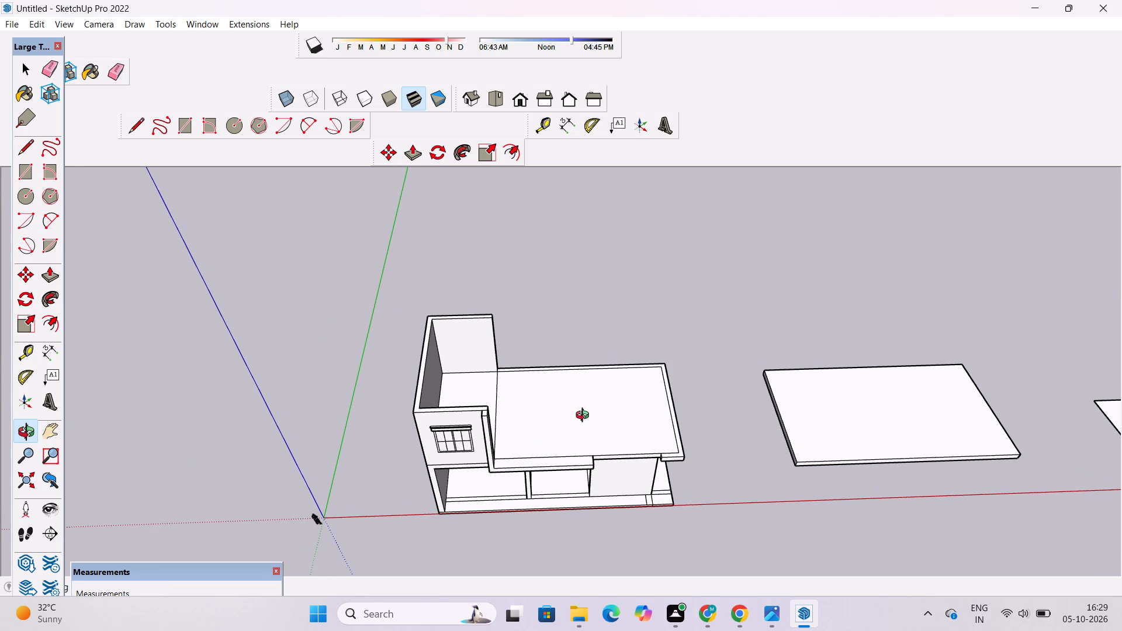
left_click(620, 419, "shift")
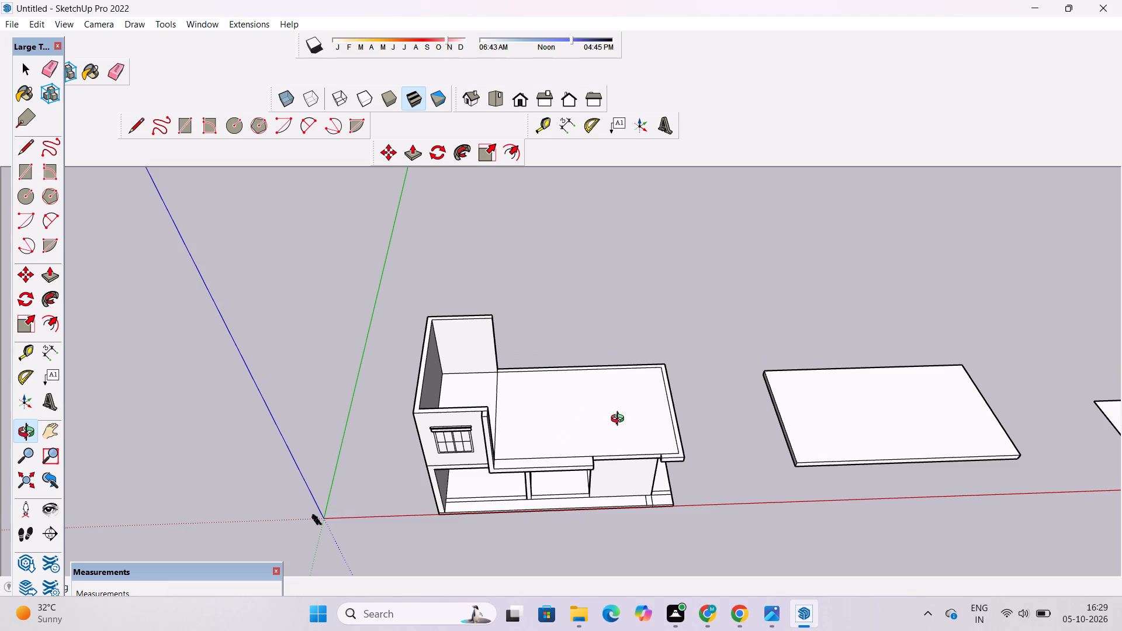
scroll(620, 420, "down", 1)
left_click_drag(595, 410, 638, 383, "shift")
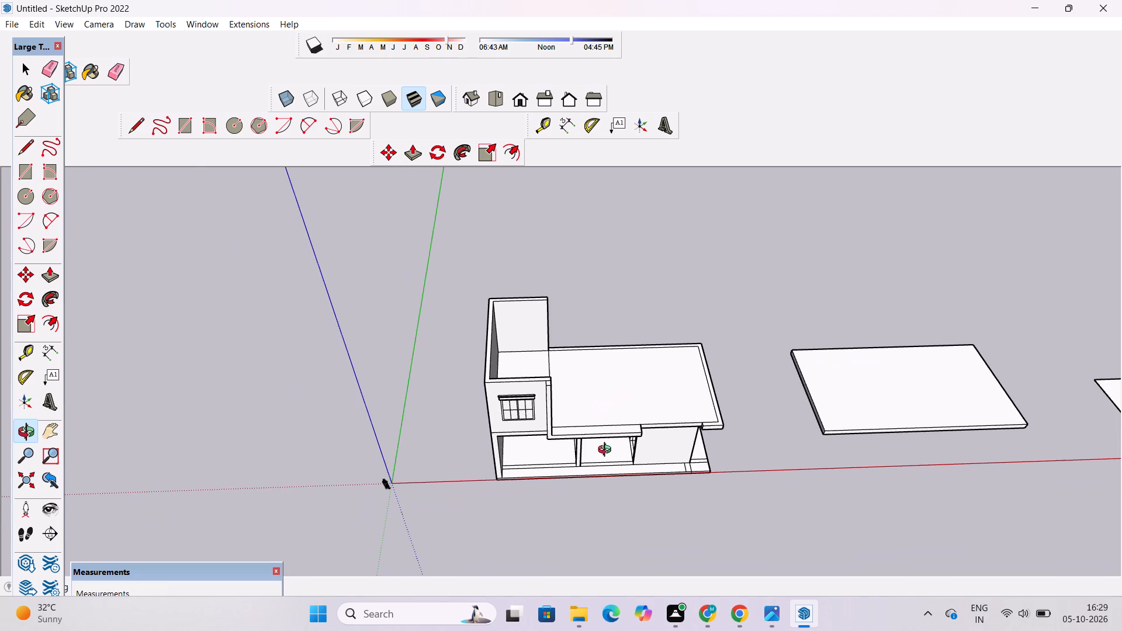
Examine the cleaned-up vertical strip, the front roof edge and the roof from the front, above and close up.
scroll(607, 451, "up", 3)
left_click_drag(604, 471, 604, 288)
scroll(600, 343, "up", 2)
left_click_drag(600, 342, 565, 351, "shift")
left_click_drag(563, 353, 563, 378)
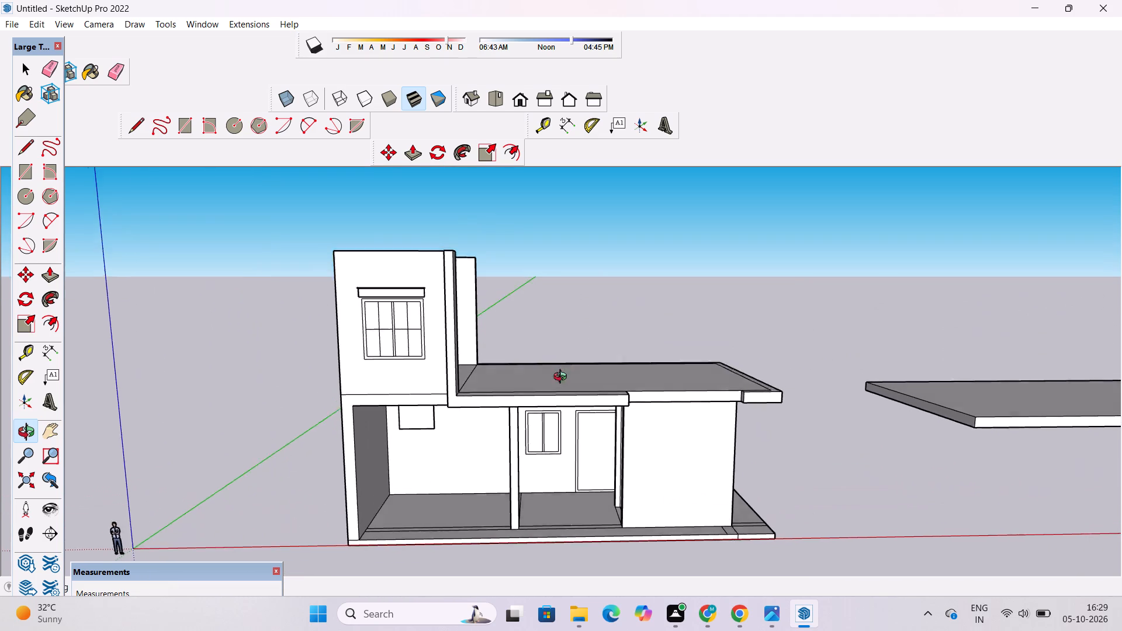
left_click_drag(563, 378, 563, 403)
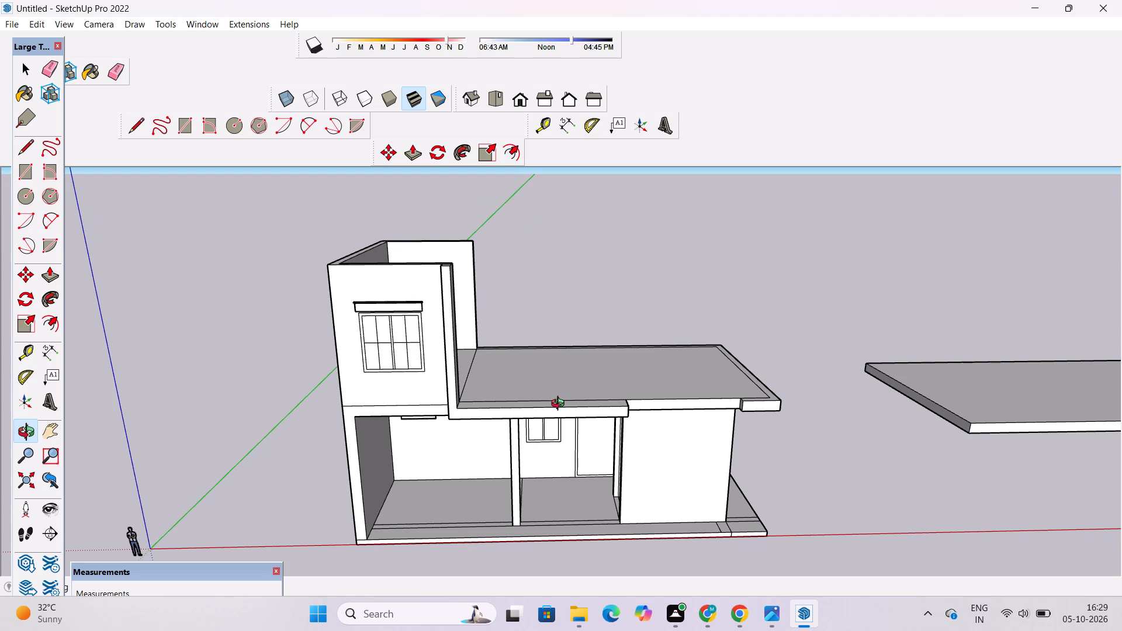
scroll(560, 405, "down", 3)
scroll(527, 371, "up", 4)
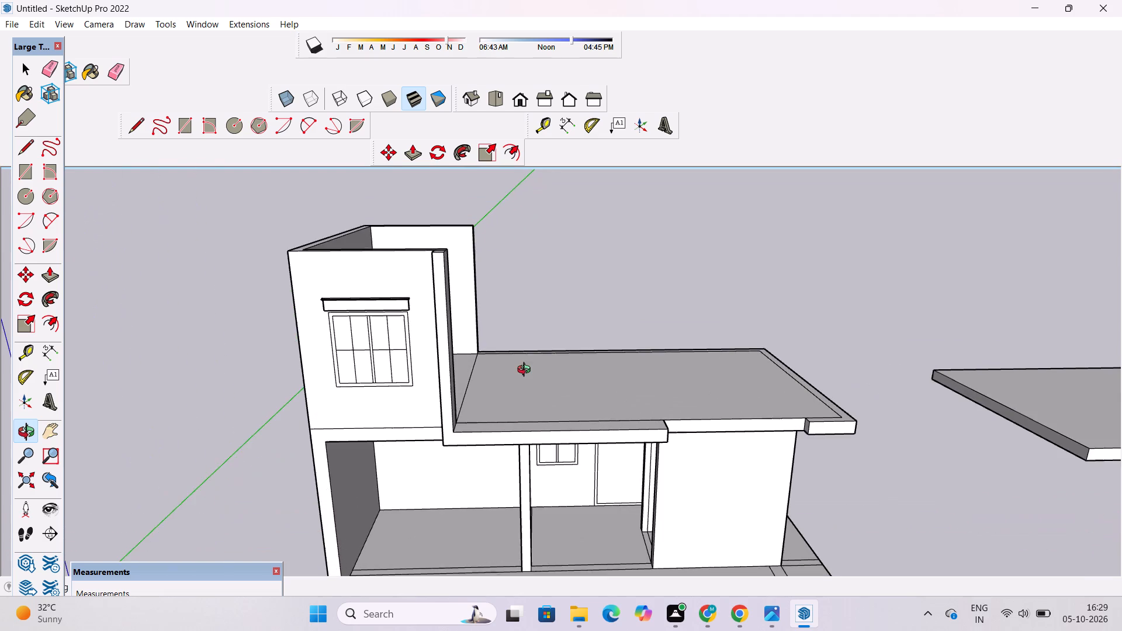
left_click_drag(527, 371, 526, 378, "shift")
scroll(543, 386, "up", 2)
left_click_drag(674, 351, 490, 380)
left_click_drag(481, 384, 549, 377)
scroll(553, 379, "up", 2)
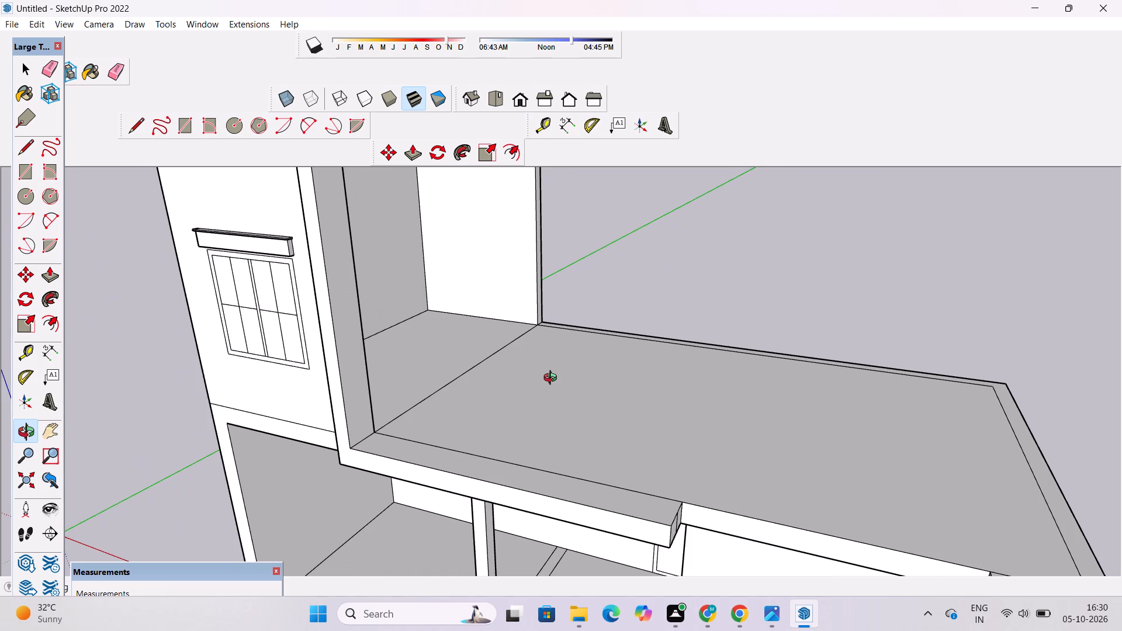
scroll(553, 379, "down", 5)
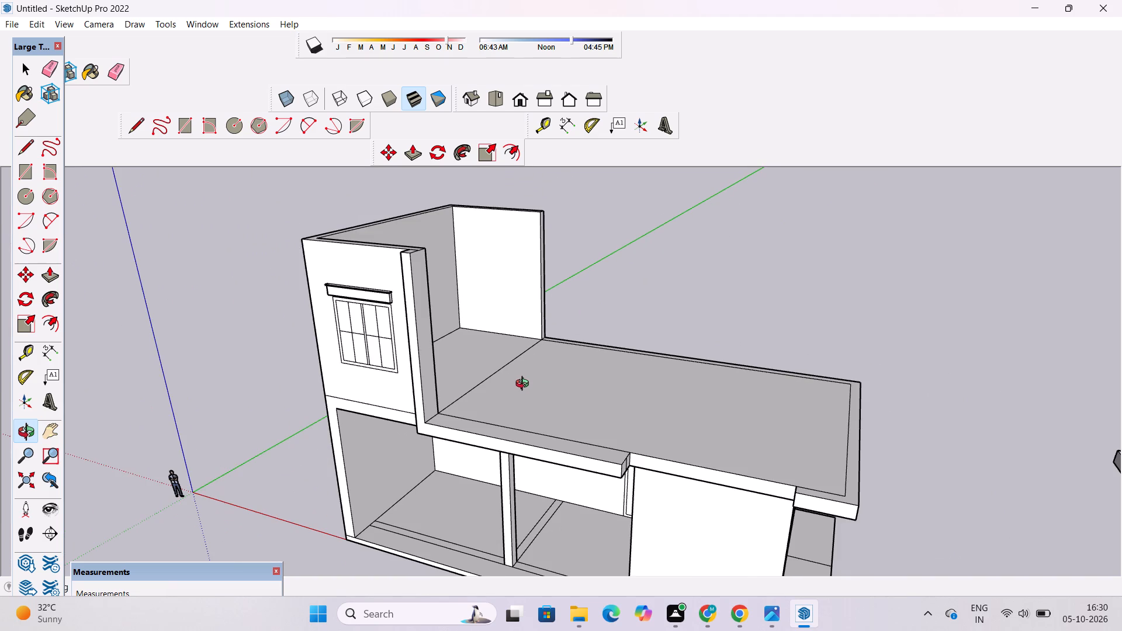
left_click_drag(526, 388, 596, 408)
scroll(598, 402, "up", 2)
left_click_drag(598, 402, 598, 412, "shift")
scroll(598, 412, "up", 2)
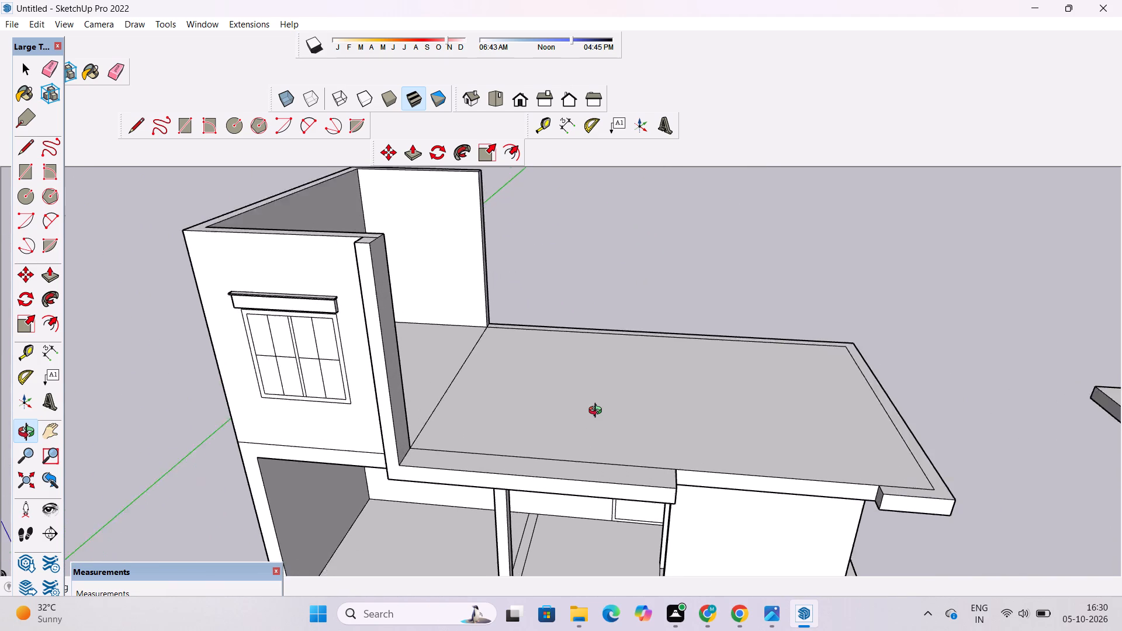
scroll(598, 412, "up", 2)
left_click(538, 463)
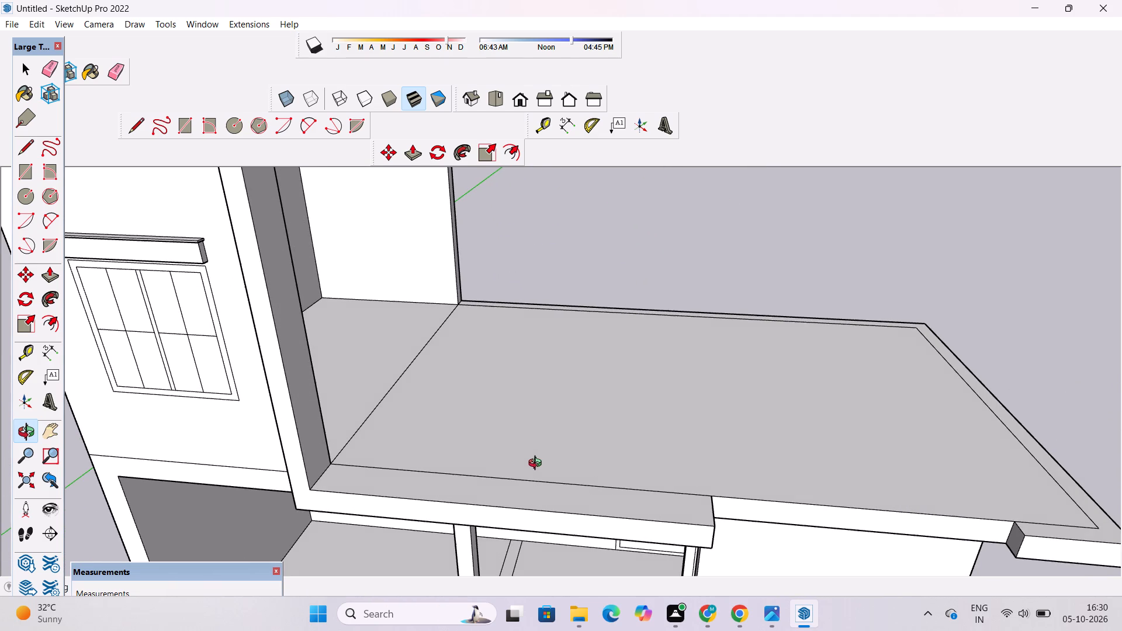
scroll(458, 474, "down", 4)
left_click_drag(460, 471, 459, 512)
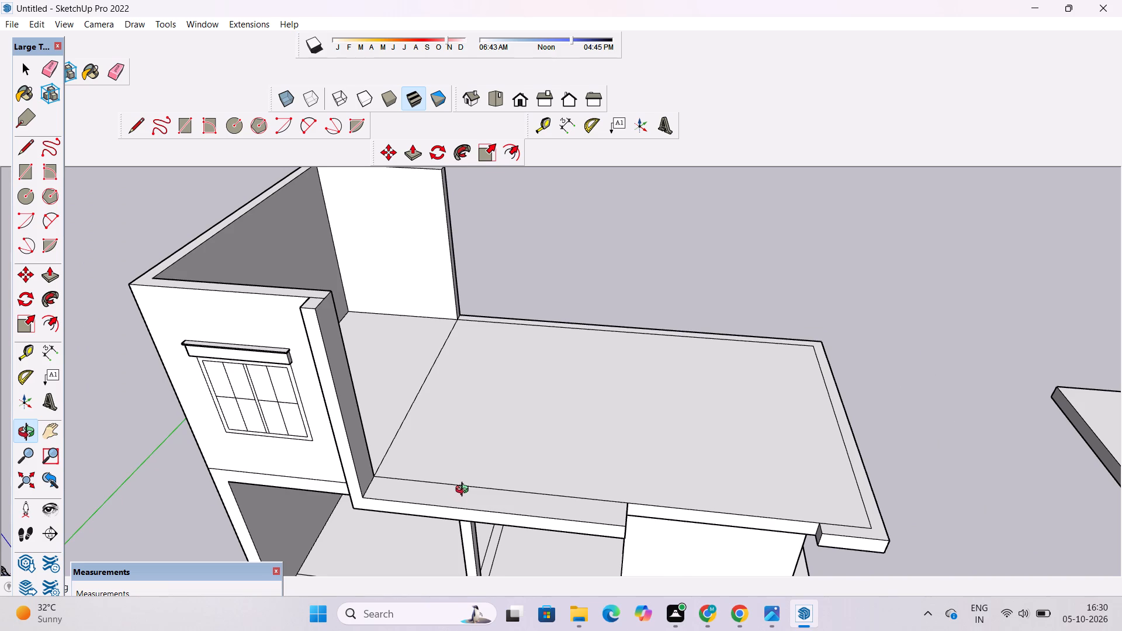
scroll(465, 490, "up", 3)
left_click_drag(398, 509, 557, 387)
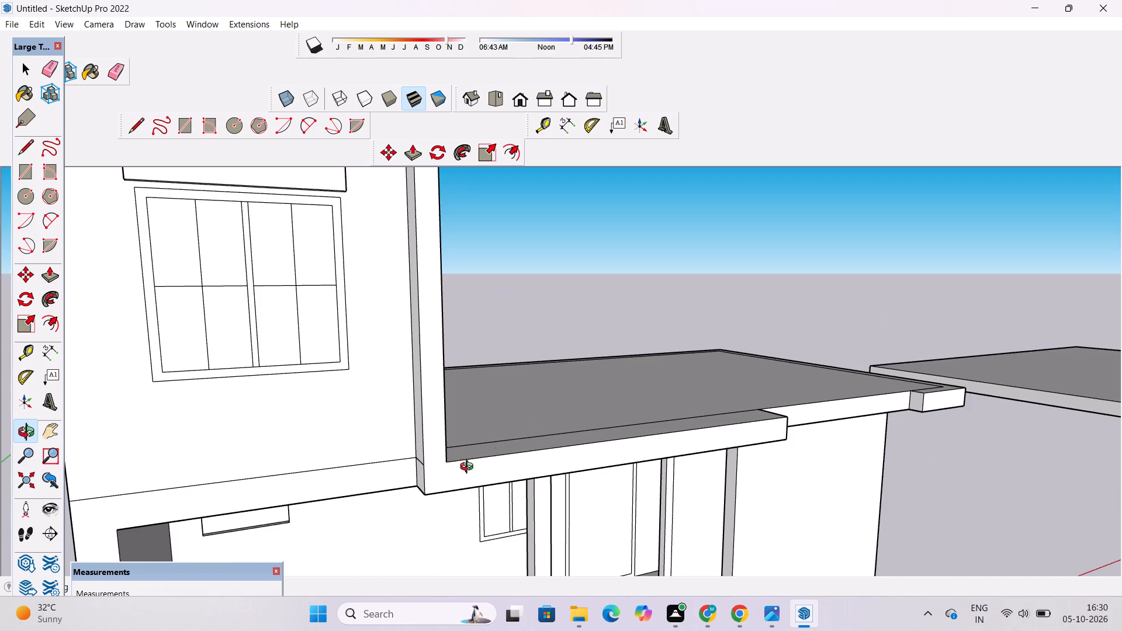
left_click_drag(434, 480, 341, 529)
scroll(560, 398, "up", 3)
left_click_drag(646, 262, 434, 411)
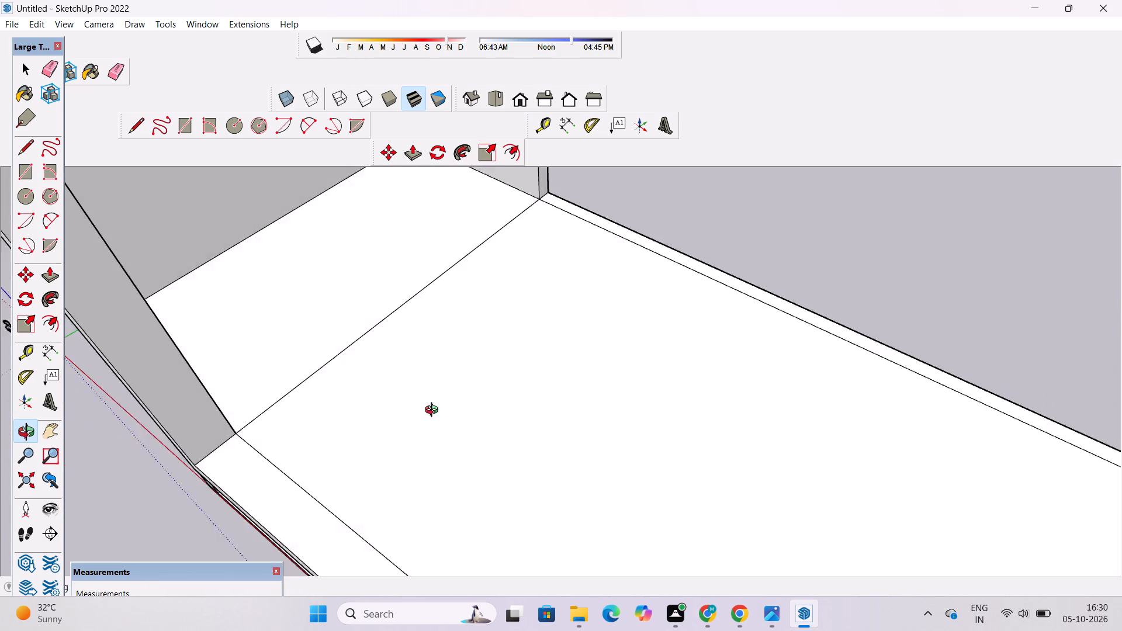
left_click_drag(434, 411, 430, 413)
scroll(441, 374, "down", 7)
left_click_drag(520, 434, 710, 323)
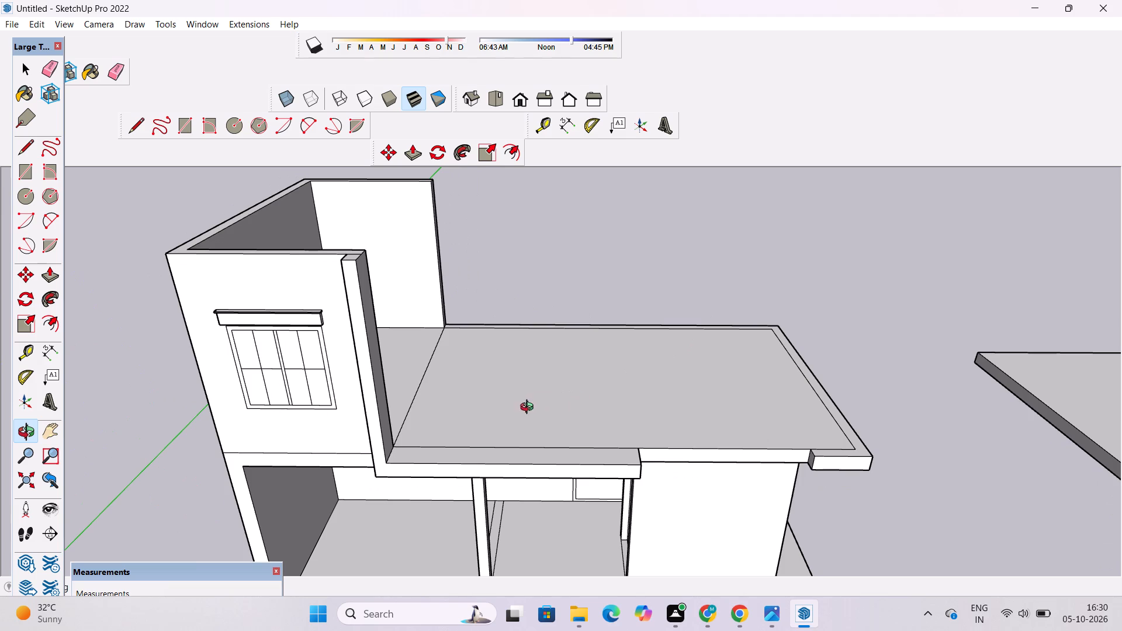
Push/Pull the front face of the projecting tower strip and its connected roof-edge band outward by 1'.
left_click_drag(444, 425, 678, 431)
left_click_drag(678, 431, 642, 381, "shift")
left_click_drag(581, 413, 647, 431)
left_click_drag(647, 431, 573, 431, "shift")
scroll(553, 440, "up", 2)
left_click(552, 436, "shift")
key("space")
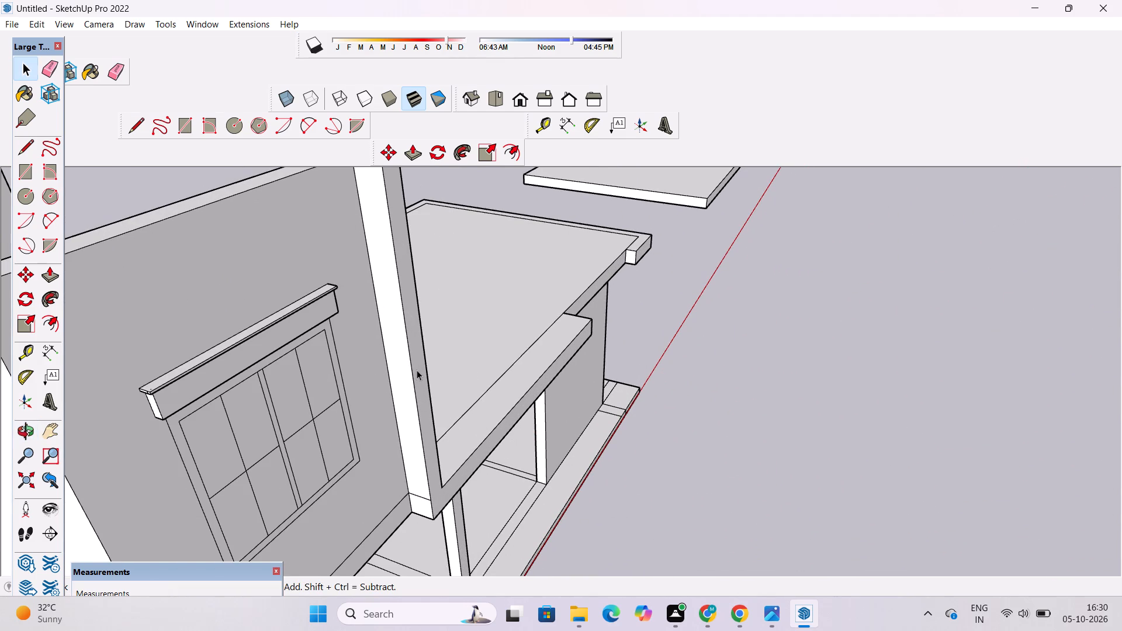
left_click(417, 370)
key("p")
left_click(417, 370)
scroll(437, 369, "down", 5)
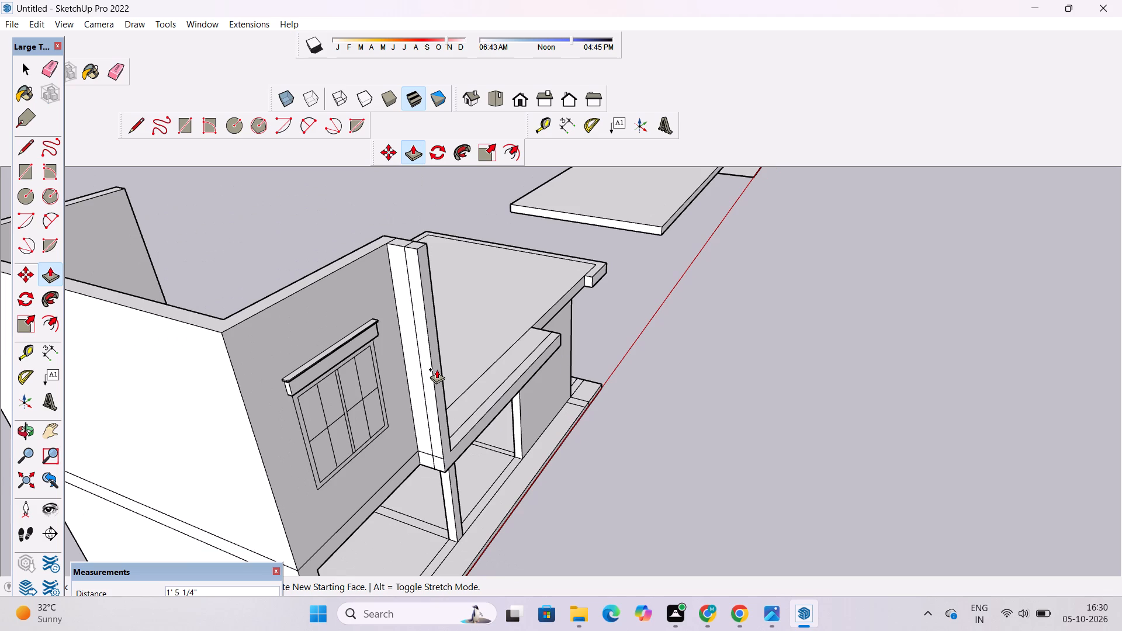
type("1'")
key("Return")
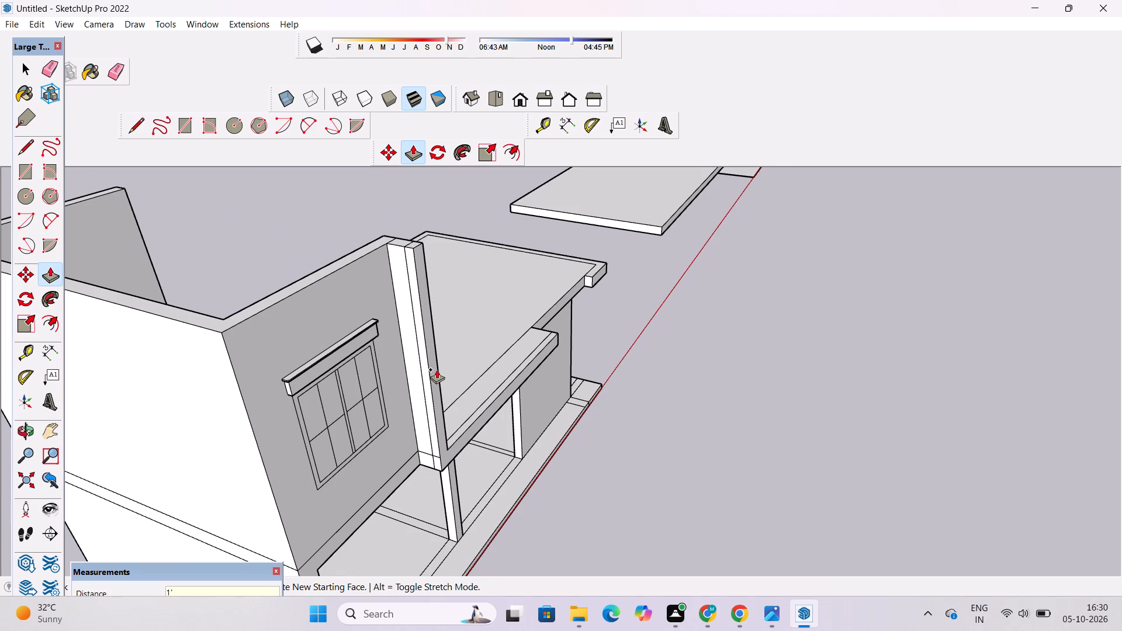
Erase the new vertical seam line on the window-side face of the projecting tower strip.
key("o")
scroll(396, 398, "up", 4)
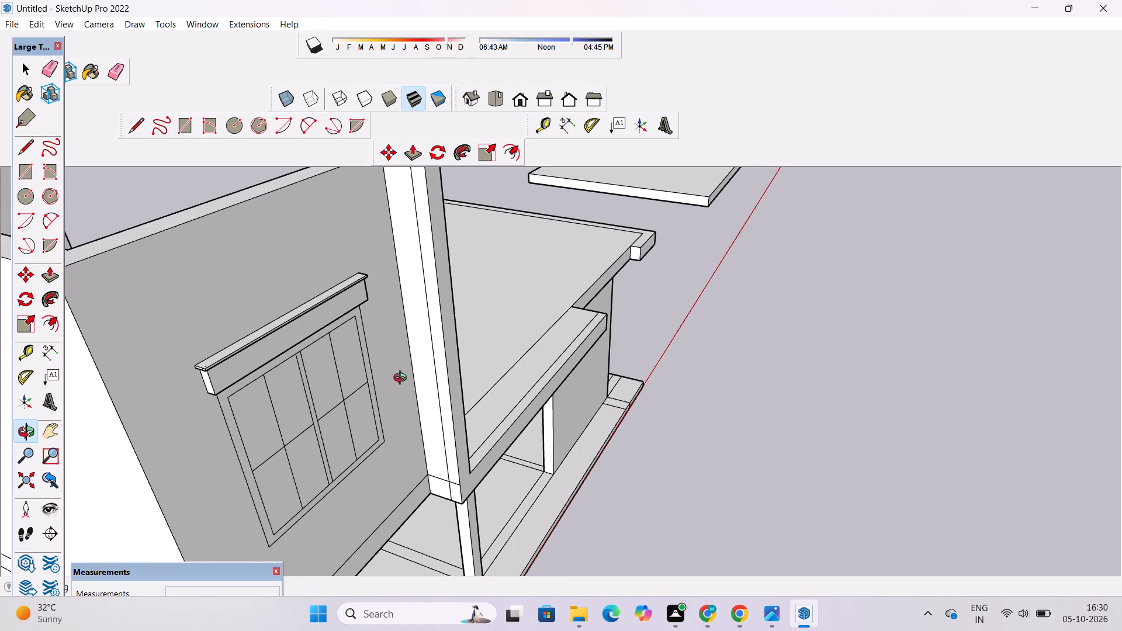
key("e")
scroll(425, 422, "up", 5)
left_click_drag(451, 336, 437, 369)
Erase the short seam line across the top end of the projecting tower strip.
scroll(418, 357, "down", 12)
scroll(430, 238, "up", 3)
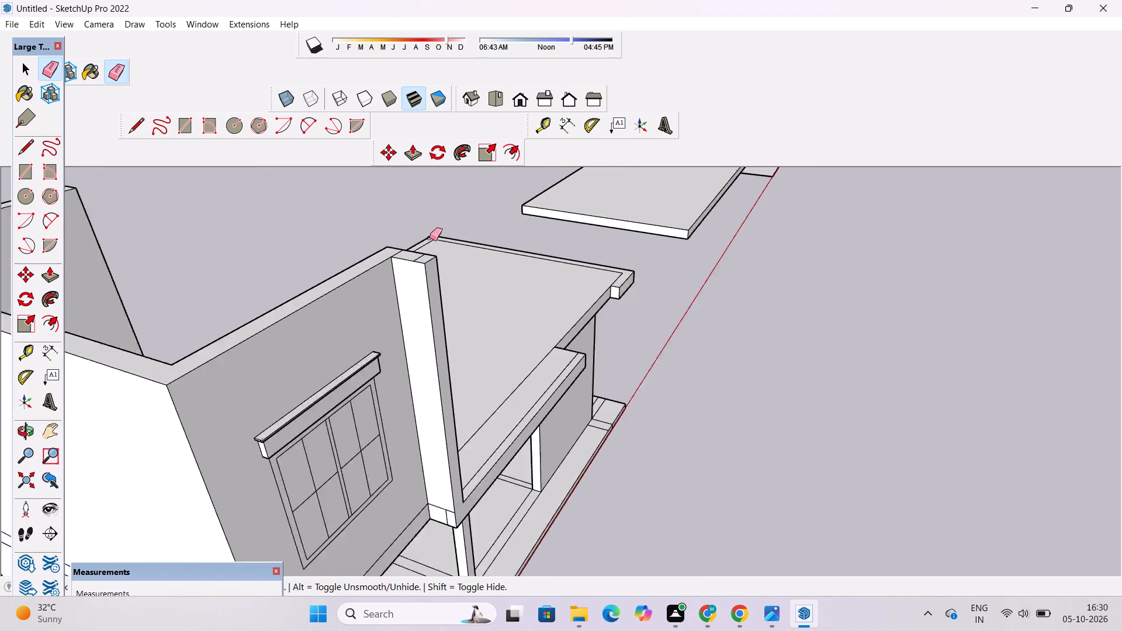
scroll(430, 238, "up", 2)
scroll(420, 290, "up", 3)
left_click_drag(390, 294, 391, 301)
scroll(327, 255, "down", 6)
scroll(481, 359, "down", 2)
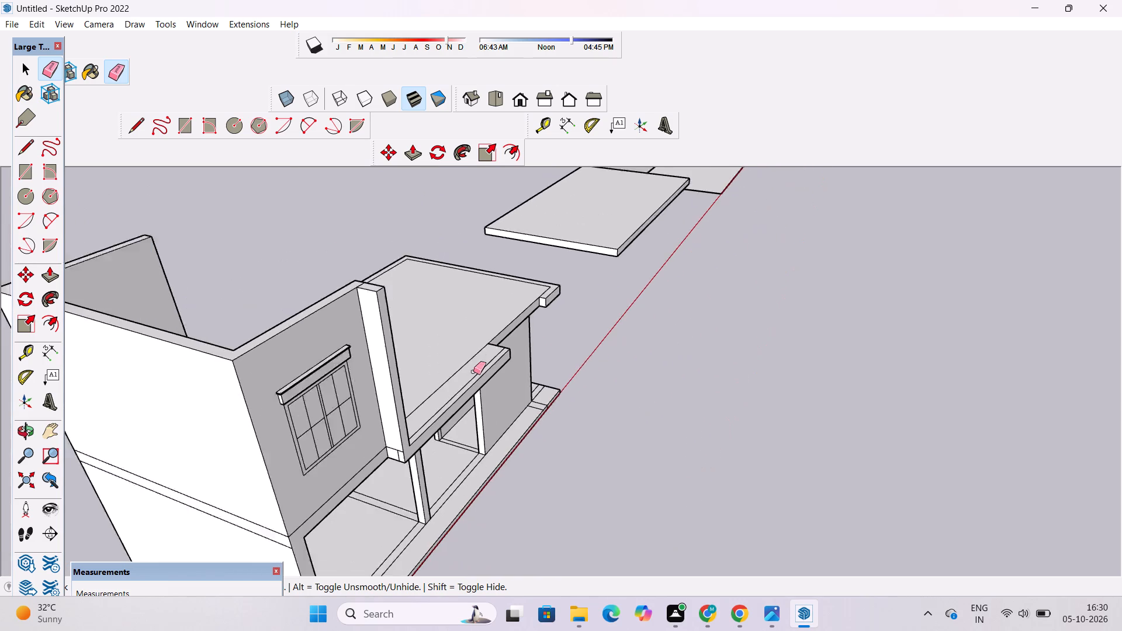
Erase the lengthwise seam line on top of the projecting front roof-edge band.
scroll(473, 372, "down", 2)
scroll(465, 384, "up", 16)
left_click(469, 378)
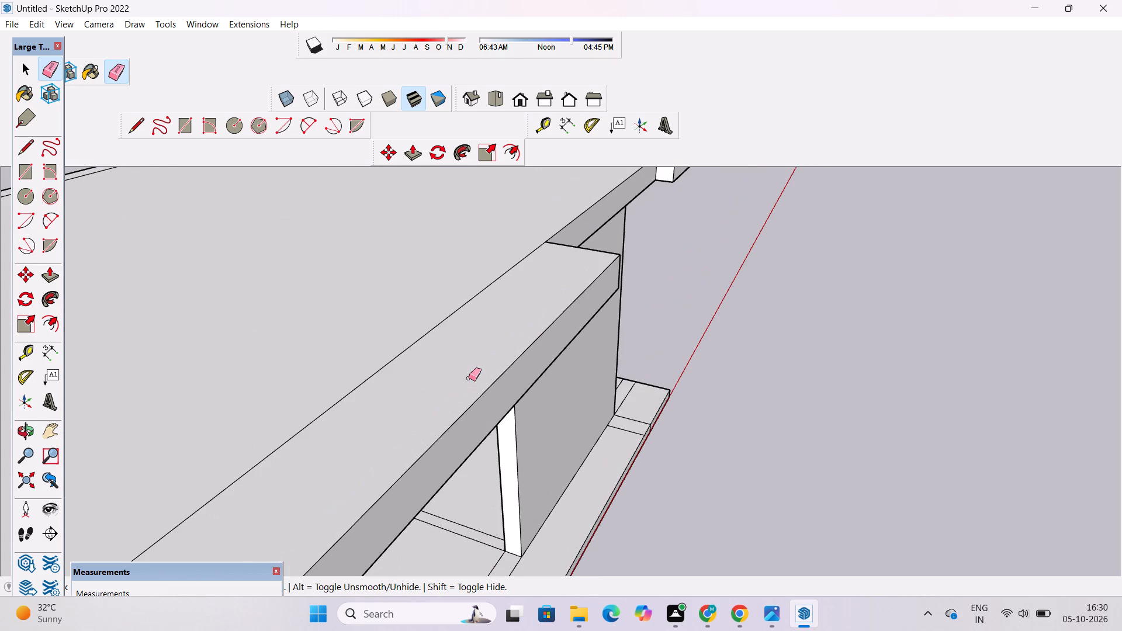
Erase the vertical seam line on the roof-side face of the projecting tower strip.
scroll(469, 378, "down", 5)
key("o")
left_click_drag(617, 384, 351, 376)
scroll(342, 367, "down", 5)
left_click_drag(340, 366, 574, 428, "shift")
left_click_drag(574, 431, 410, 425)
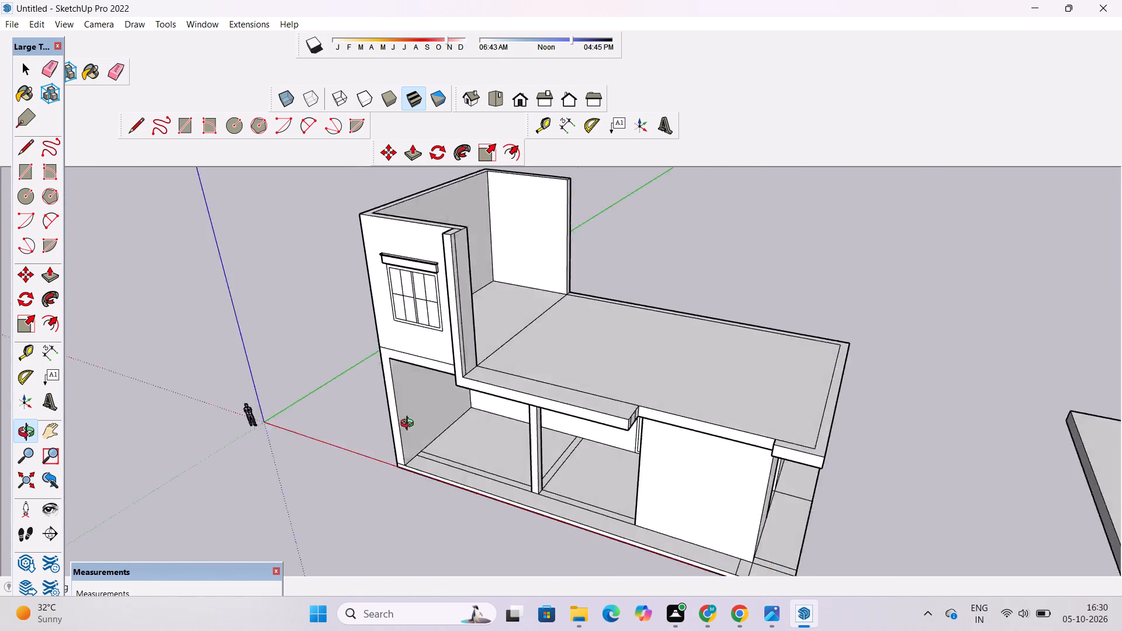
left_click_drag(410, 425, 326, 416)
scroll(432, 257, "up", 4)
left_click_drag(477, 230, 479, 326, "shift")
scroll(456, 332, "up", 5)
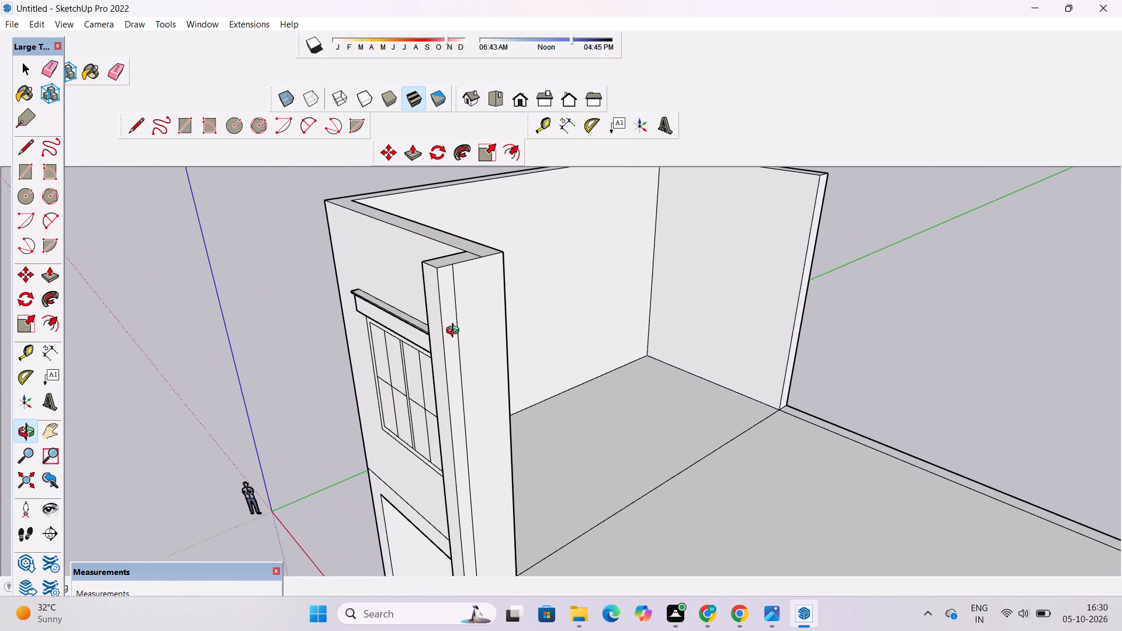
scroll(455, 332, "up", 4)
key("e")
left_click_drag(458, 297, 453, 315)
scroll(453, 315, "down", 6)
Erase the short vertical seam line at the bottom of the strip's window-side face, below the horizontal line.
key("o")
left_click_drag(356, 365, 441, 379)
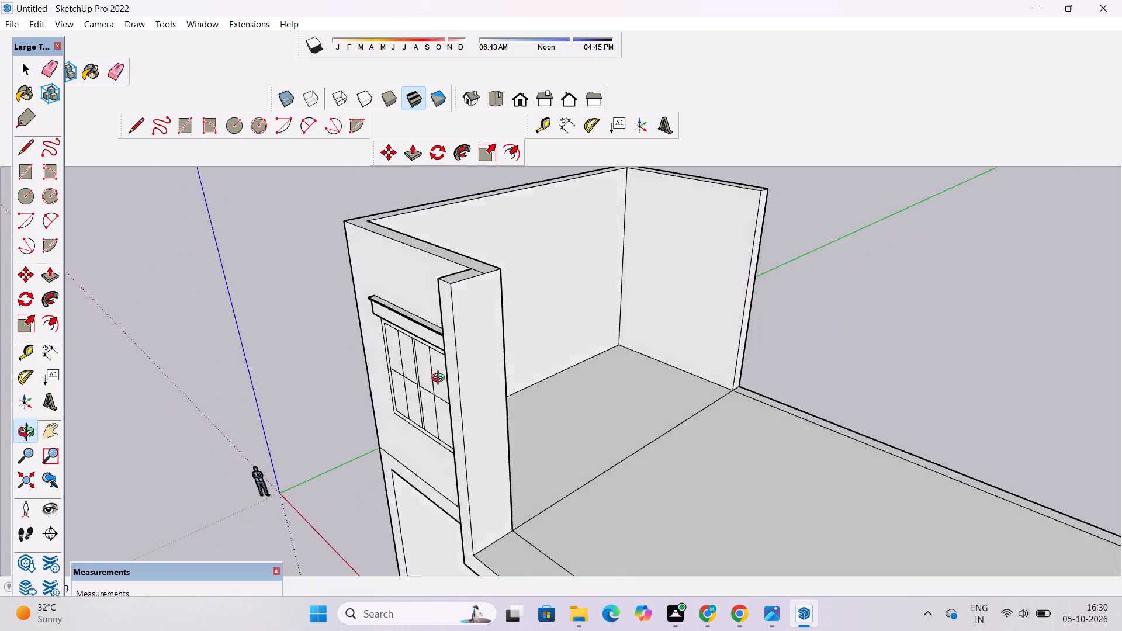
left_click_drag(441, 379, 730, 370)
left_click_drag(728, 363, 618, 320)
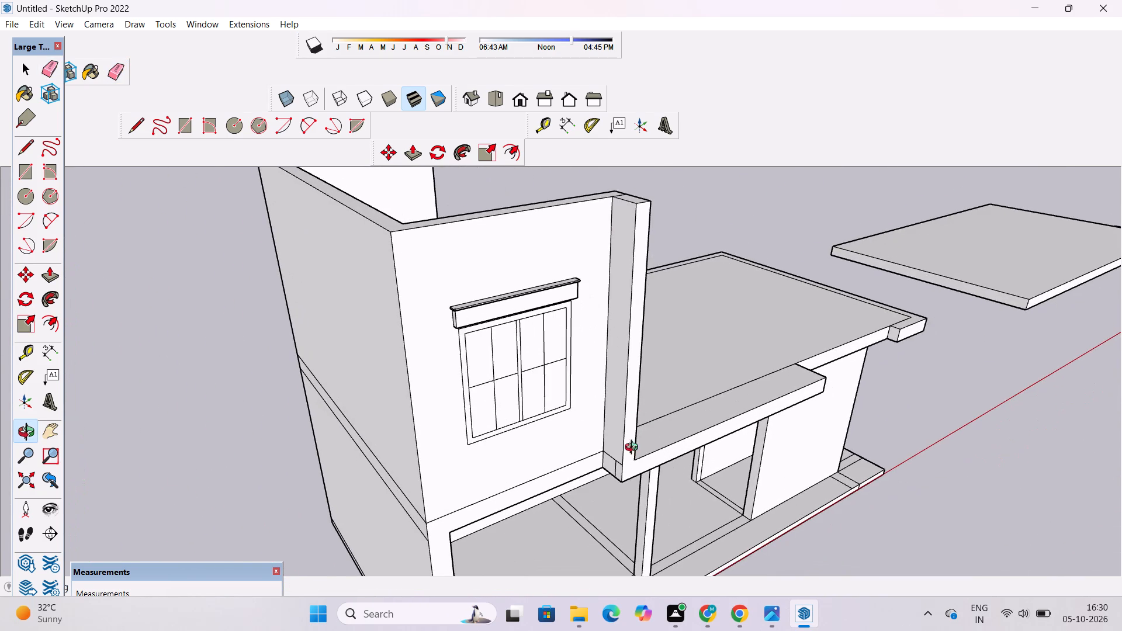
scroll(629, 457, "up", 10)
left_click_drag(618, 482, 577, 370, "shift")
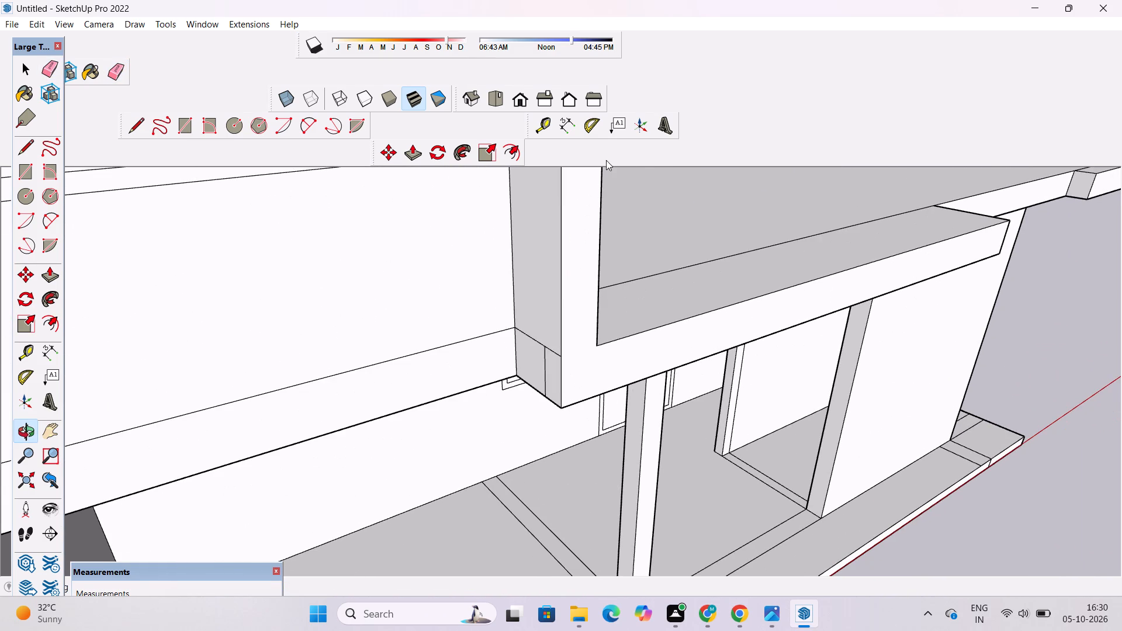
scroll(527, 369, "up", 1)
left_click_drag(499, 379, 601, 391)
left_click_drag(625, 382, 500, 401, "shift")
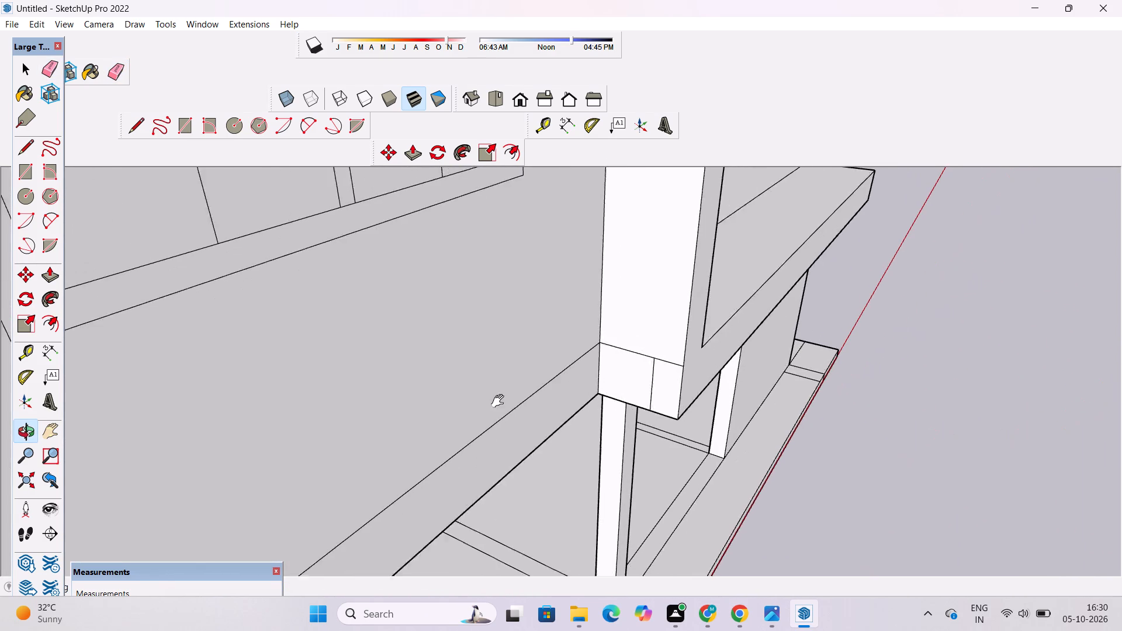
left_click_drag(500, 401, 486, 404, "shift")
scroll(561, 393, "up", 6)
left_click_drag(562, 384, 536, 397, "shift")
key("e")
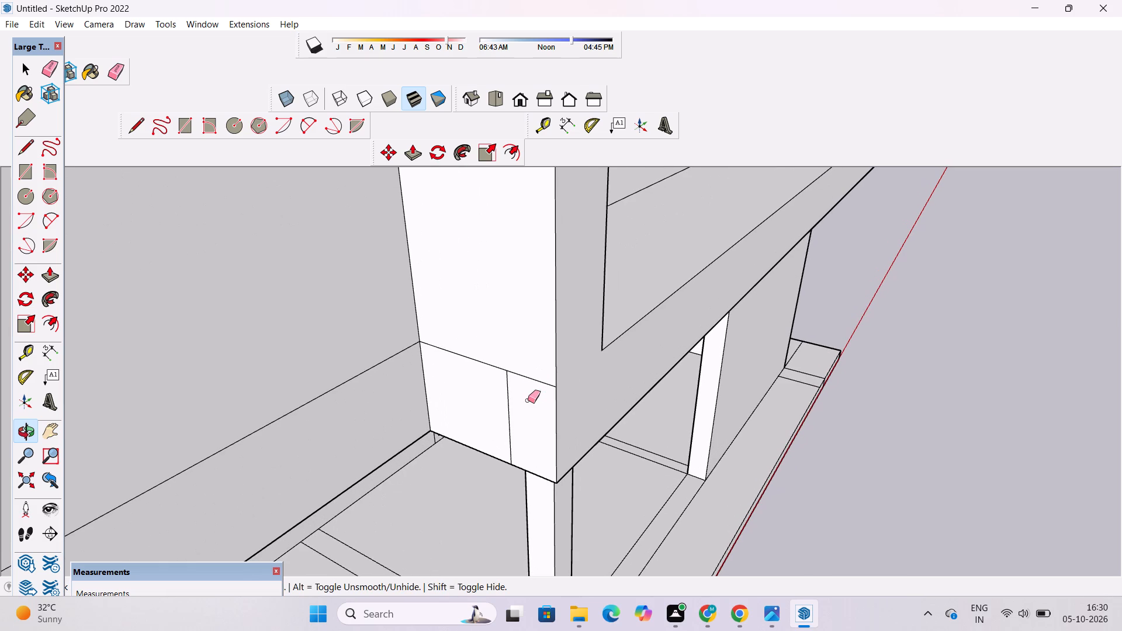
left_click_drag(515, 396, 500, 417)
Erase the lengthwise seam line on the underside of the projecting front roof-edge band.
key("o")
scroll(485, 431, "down", 6)
left_click_drag(595, 442, 540, 327)
scroll(540, 330, "down", 3)
left_click_drag(560, 330, 603, 439, "shift")
left_click_drag(597, 418, 553, 335)
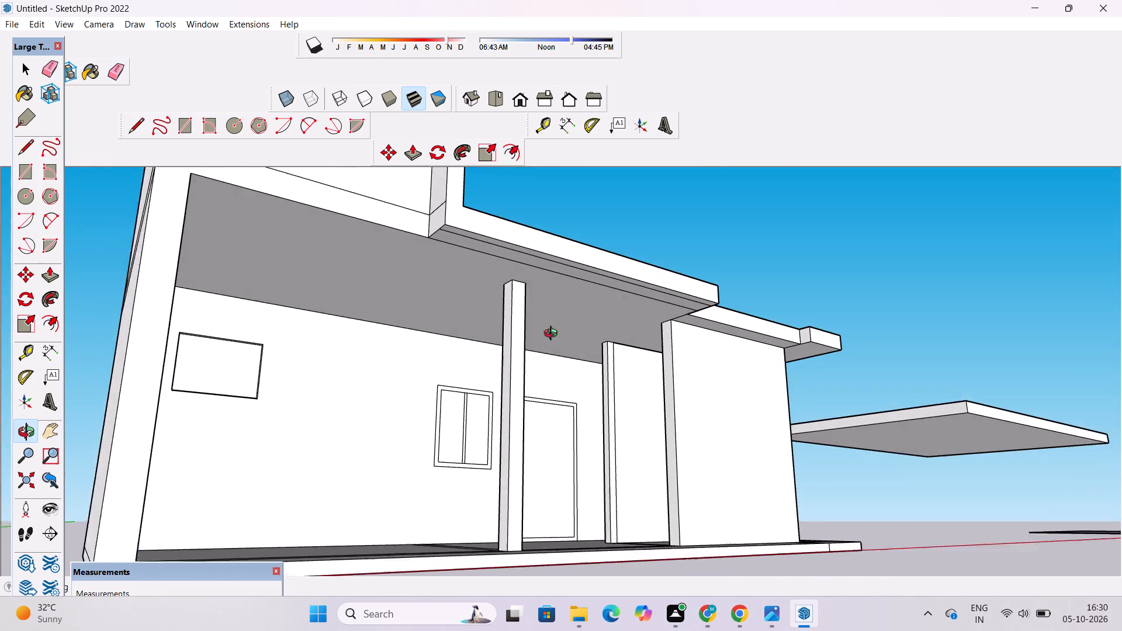
left_click_drag(553, 335, 553, 334)
left_click_drag(729, 272, 654, 275)
left_click_drag(646, 275, 640, 275)
scroll(584, 294, "up", 3)
left_click_drag(612, 292, 705, 371, "shift")
left_click_drag(706, 377, 673, 373)
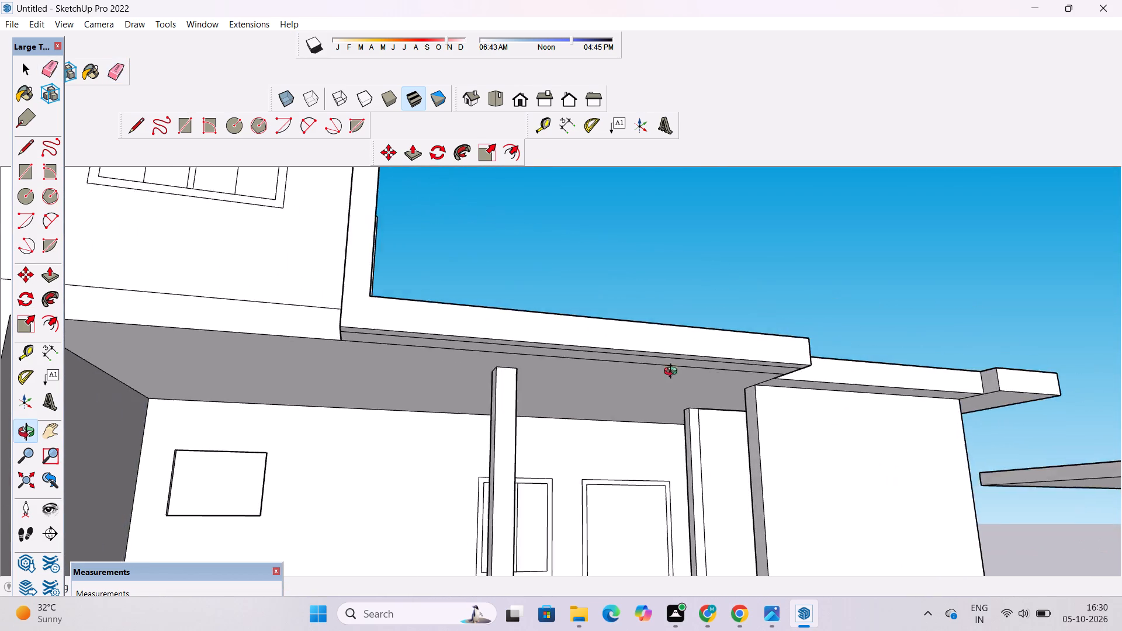
left_click_drag(673, 373, 633, 337)
left_click_drag(600, 317, 662, 387, "shift")
left_click_drag(639, 394, 639, 297)
scroll(611, 314, "up", 5)
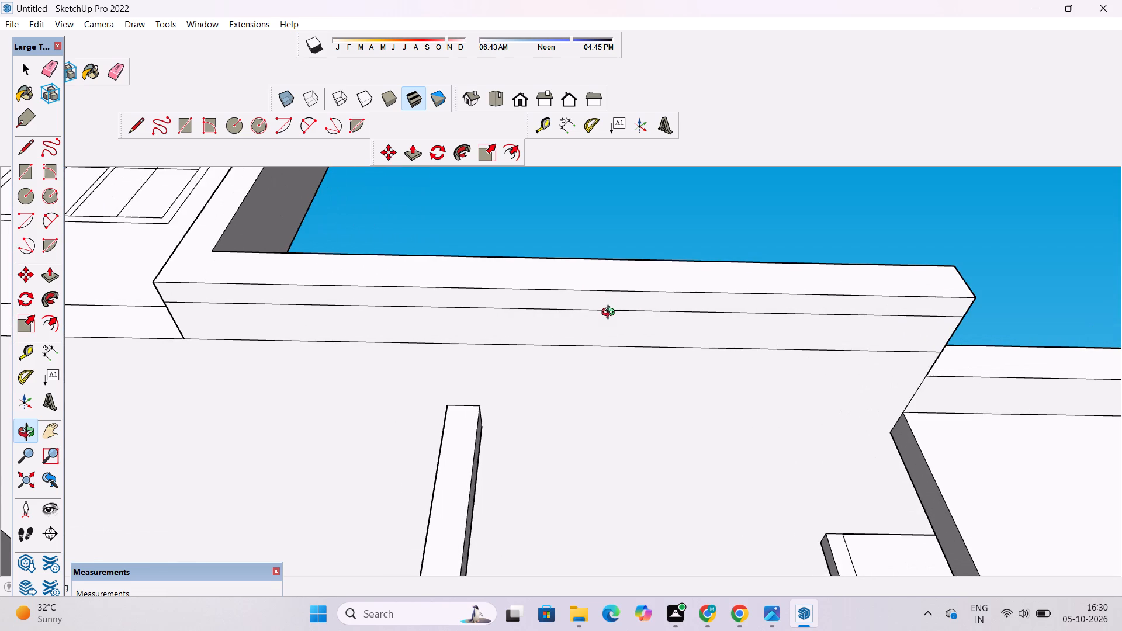
key("e")
double_click(618, 310)
Examine the deepened strip, the roof-edge band and the tower window from the front and the tower side.
key("o")
scroll(617, 307, "down", 3)
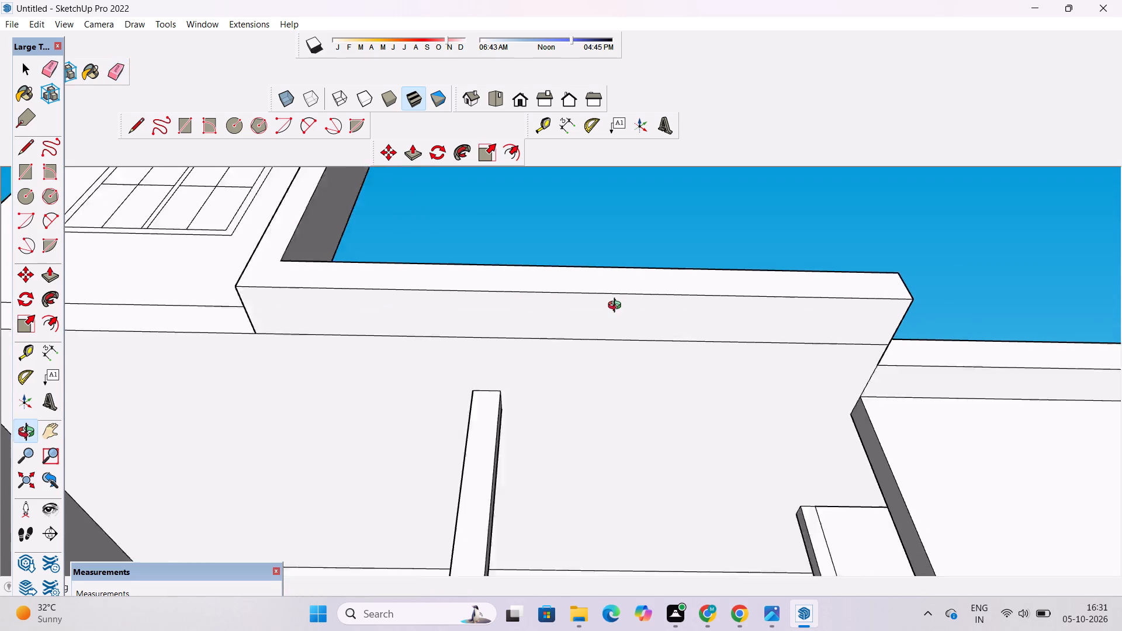
scroll(617, 307, "down", 3)
left_click_drag(693, 213, 702, 377)
left_click(702, 382)
scroll(702, 382, "down", 5)
left_click_drag(702, 331, 701, 443)
scroll(503, 409, "up", 2)
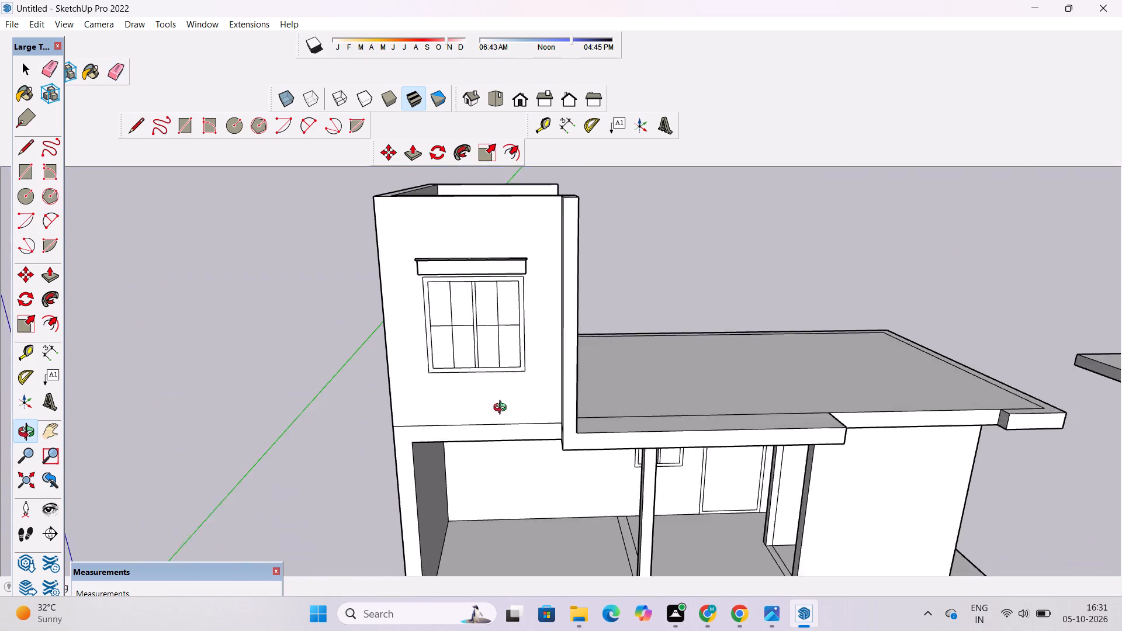
scroll(503, 409, "up", 2)
left_click_drag(511, 409, 659, 425)
scroll(679, 429, "up", 2)
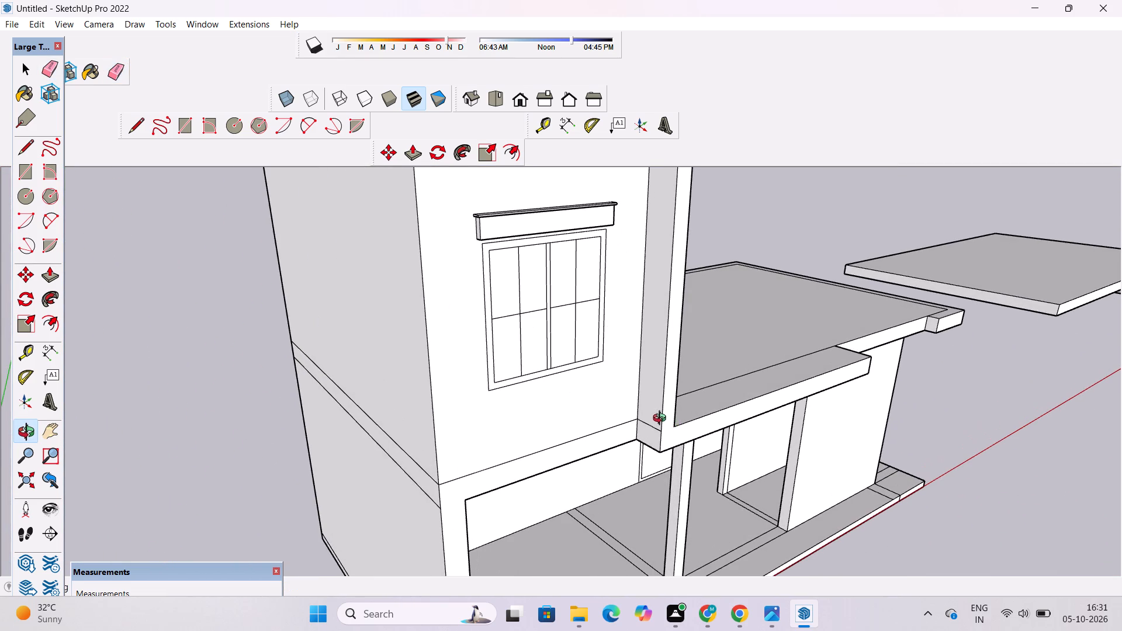
Draw a lengthwise line about 30' 4" long on top of the projecting roof-edge band, from the tower strip to the band's free end.
left_click_drag(673, 430, 563, 458)
scroll(678, 435, "up", 2)
left_click_drag(779, 423, 694, 442)
left_click_drag(694, 442, 662, 438)
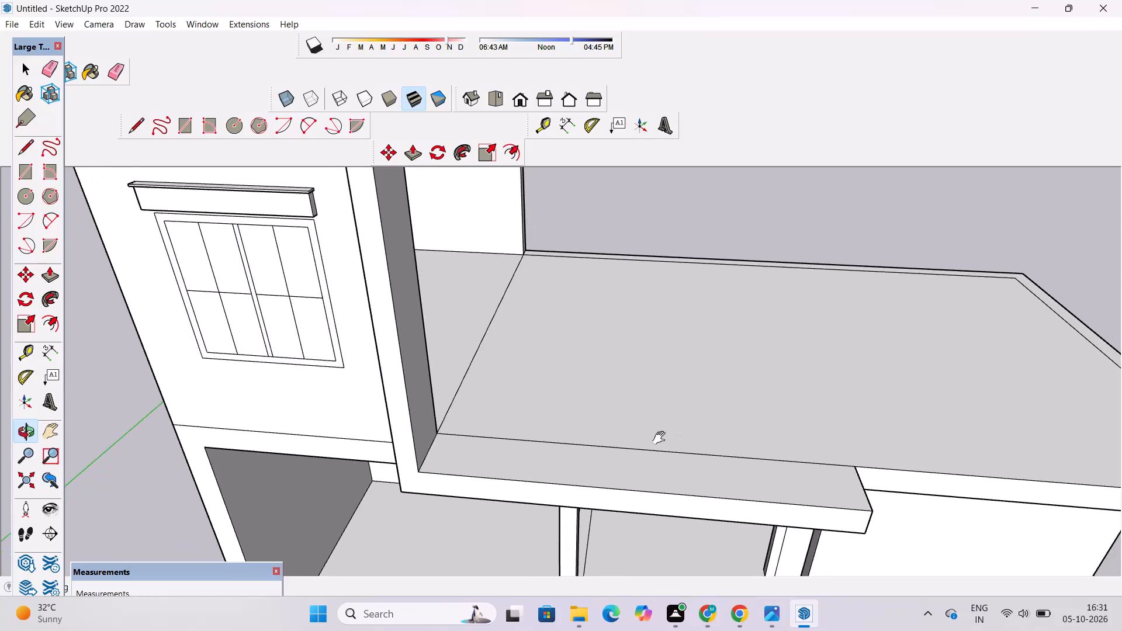
left_click_drag(662, 438, 669, 438)
left_click_drag(648, 442, 612, 442)
left_click_drag(600, 456, 575, 438, "shift")
left_click_drag(556, 432, 585, 501)
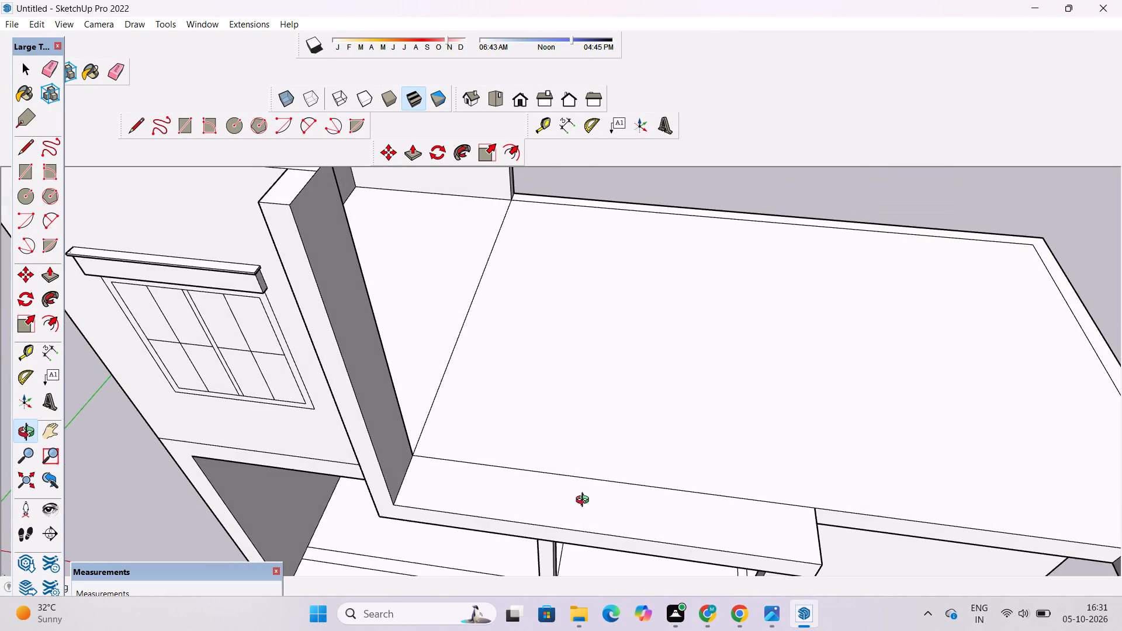
left_click_drag(585, 501, 584, 501)
key("l")
left_click(404, 479)
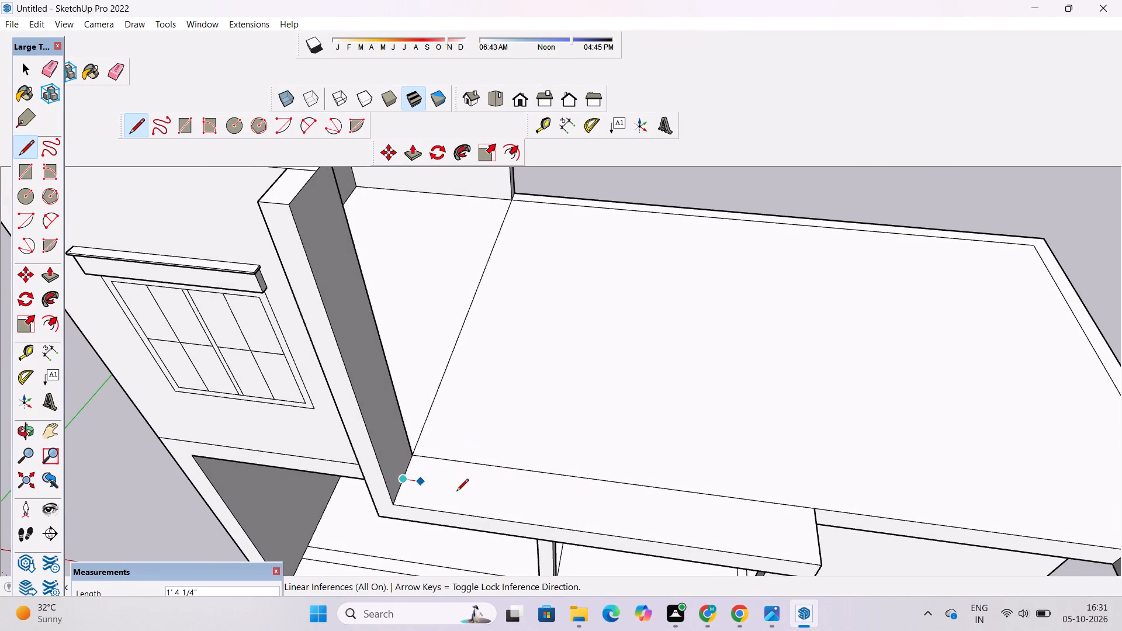
left_click(816, 540)
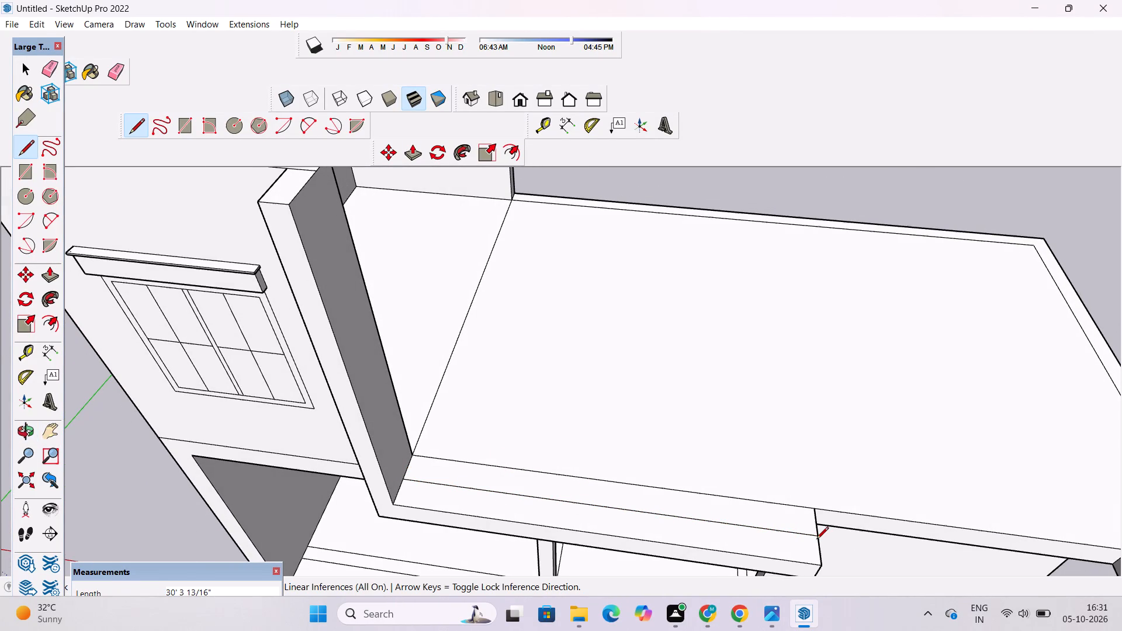
Push/Pull the rear strip on top of the projecting roof-edge band upward 3' as a low parapet.
key("space")
key("o")
left_click_drag(679, 572, 775, 541)
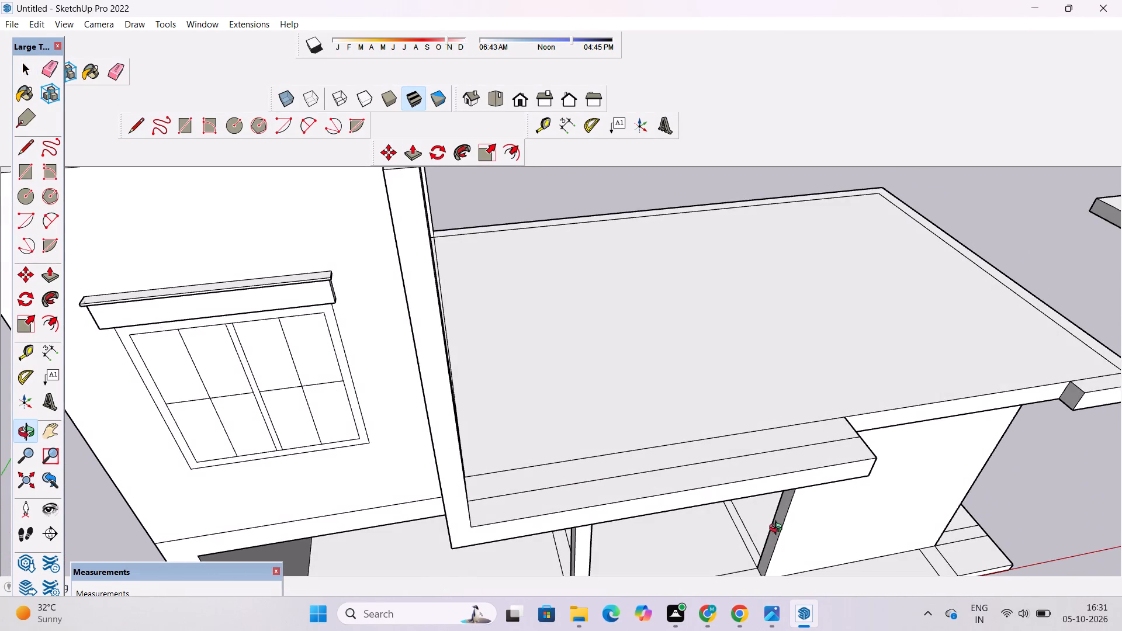
left_click_drag(765, 523, 713, 545, "shift")
left_click_drag(708, 545, 692, 516)
left_click_drag(691, 495, 685, 507)
key("space")
left_click(699, 470)
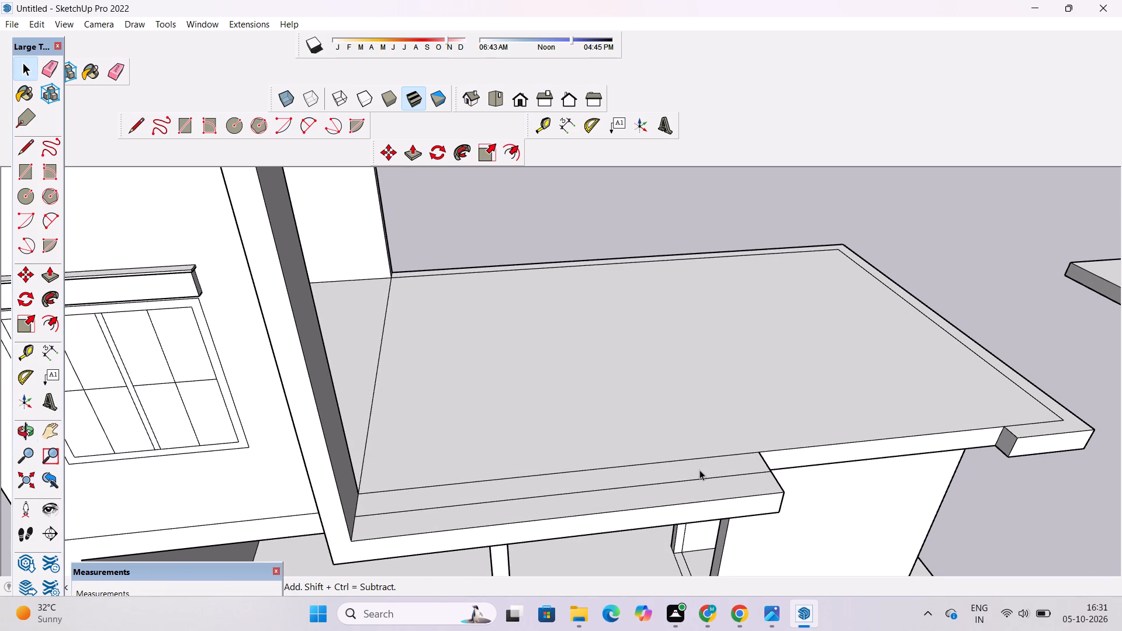
key("p")
left_click(699, 470)
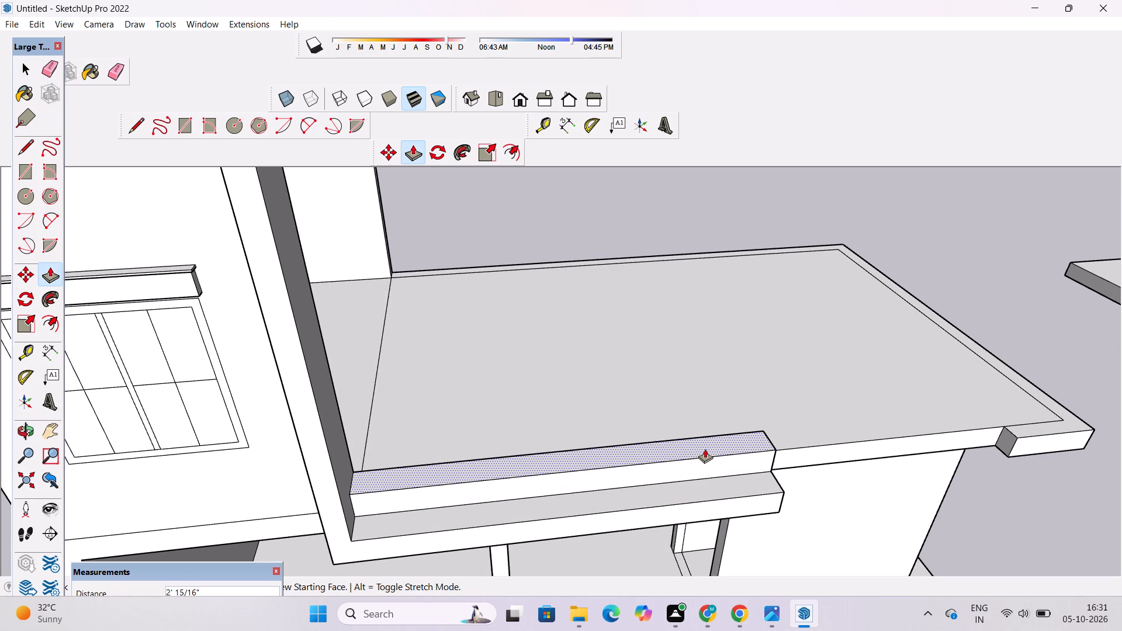
key("o")
left_click_drag(705, 500, 691, 380)
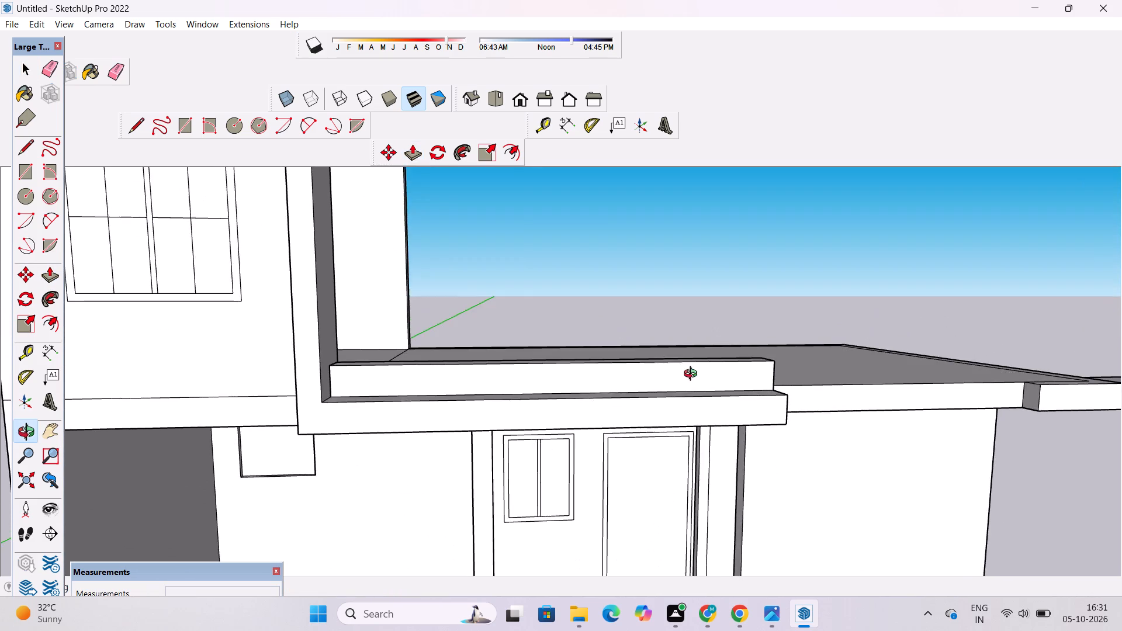
scroll(671, 328, "down", 5)
left_click_drag(662, 343, 643, 389, "shift")
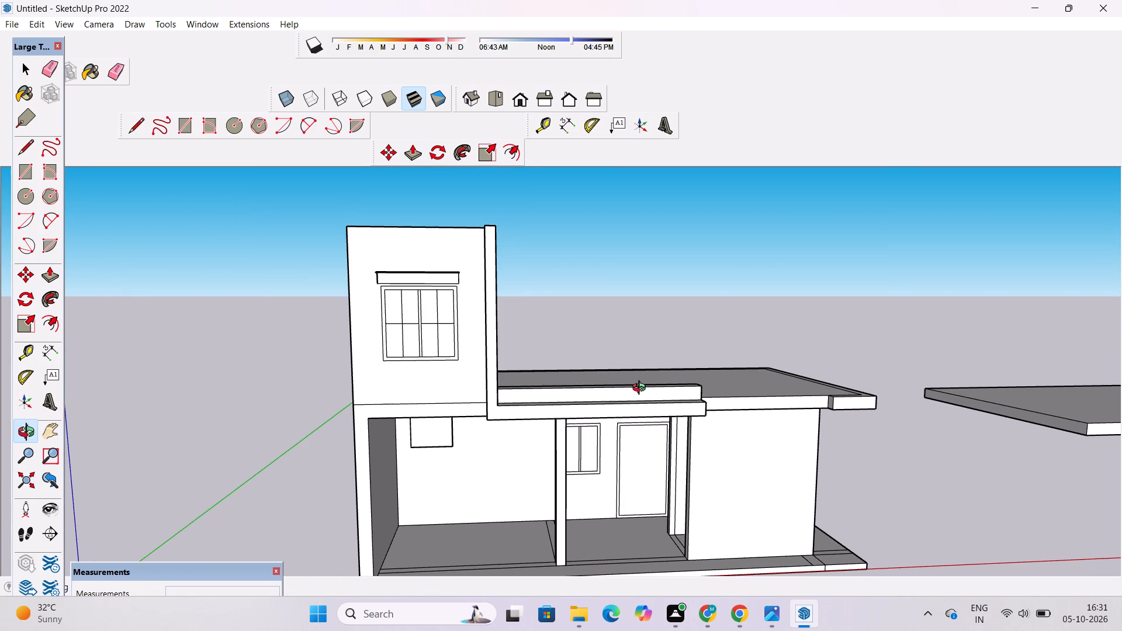
left_click_drag(639, 390, 632, 396, "shift")
left_click_drag(632, 397, 626, 423)
scroll(624, 421, "up", 3)
left_click_drag(600, 412, 529, 424, "shift")
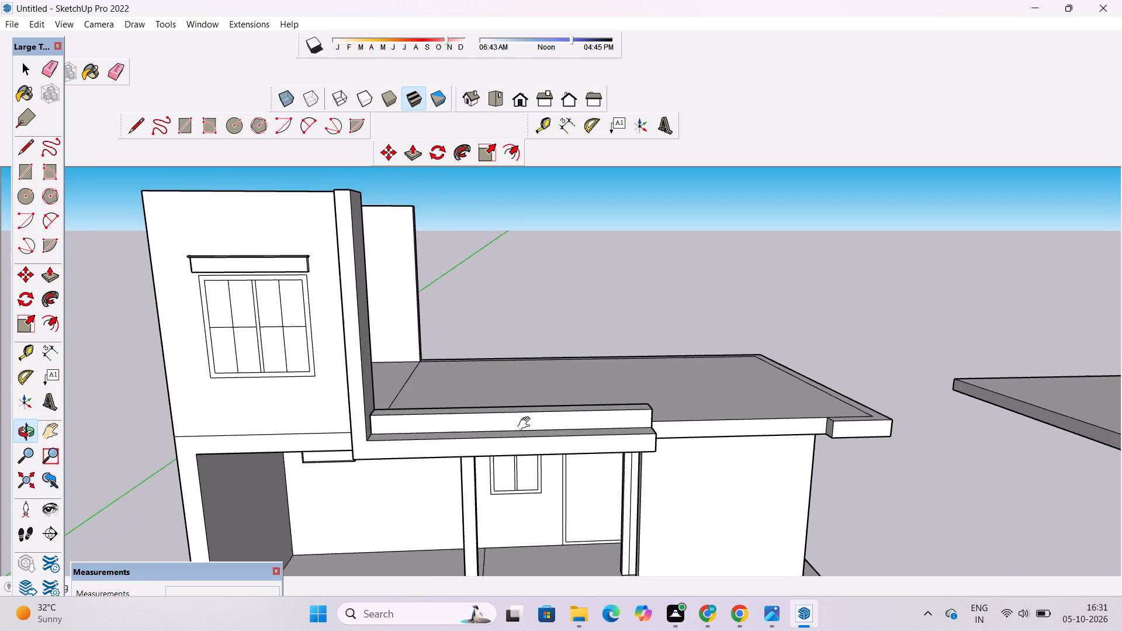
left_click_drag(535, 414, 571, 446)
scroll(612, 443, "up", 2)
left_click_drag(606, 439, 512, 453, "shift")
left_click_drag(557, 442, 521, 447, "shift")
left_click_drag(520, 447, 588, 455, "shift")
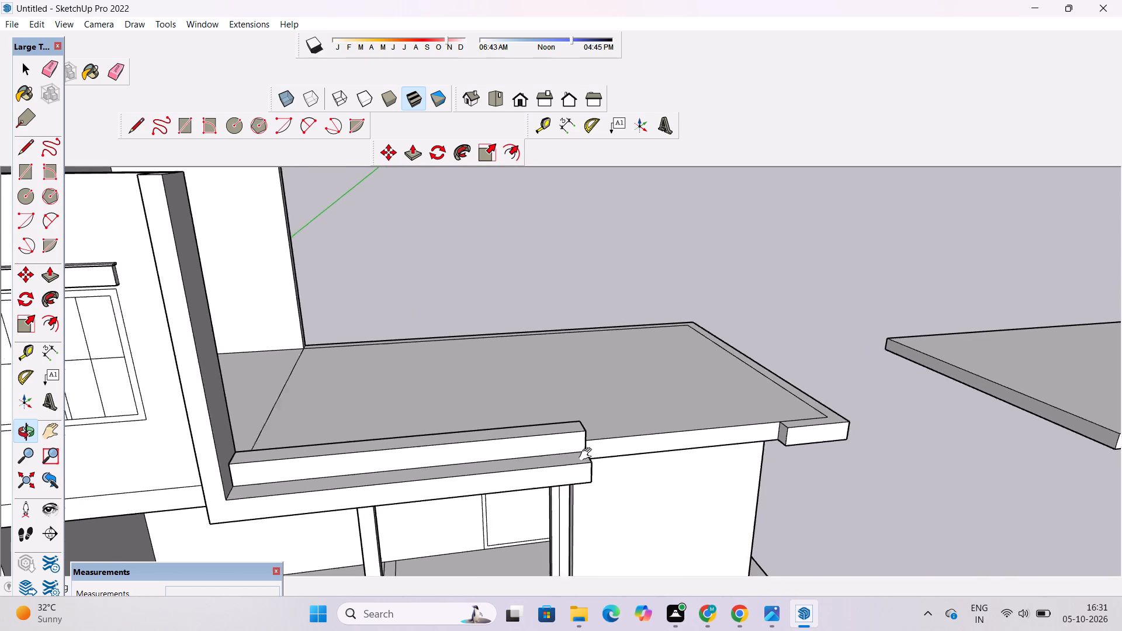
left_click_drag(588, 455, 595, 459, "shift")
left_click(590, 459)
key("p")
scroll(574, 435, "down", 1)
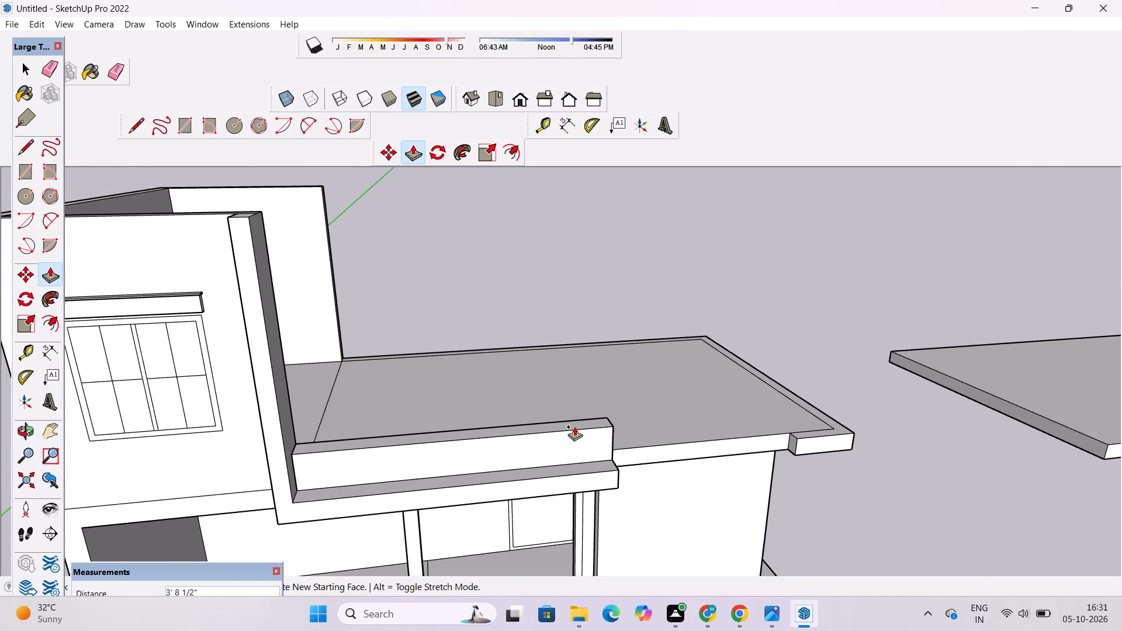
type("3'")
key("Return")
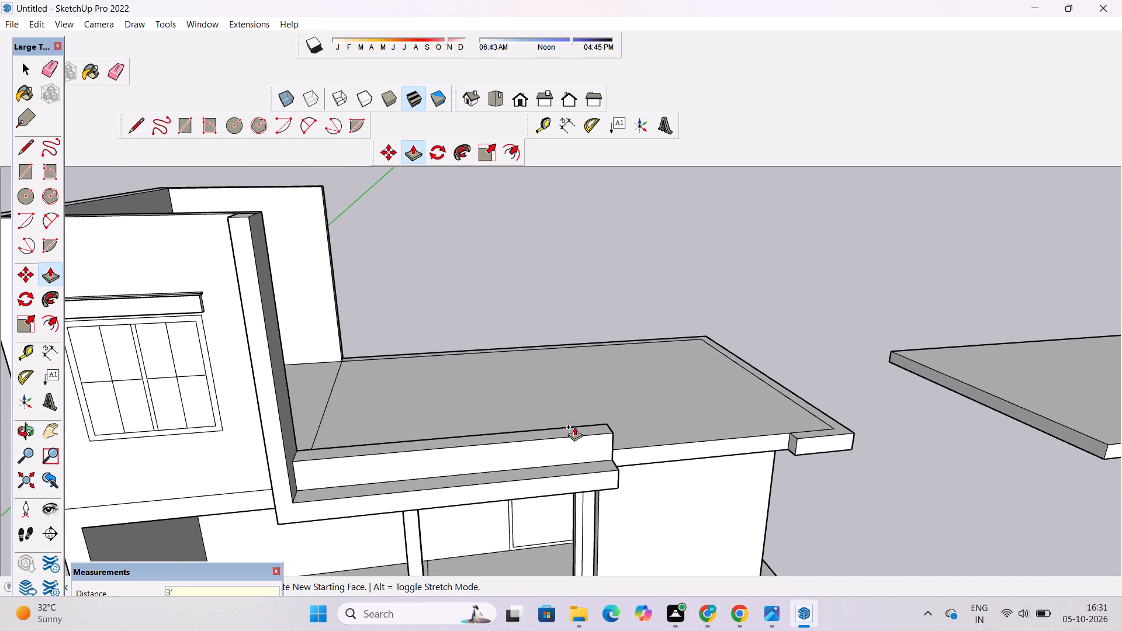
Examine the raised parapet, the roof edge and the underside of the overhang above the front wall beside the porch.
key("o")
scroll(566, 404, "down", 6)
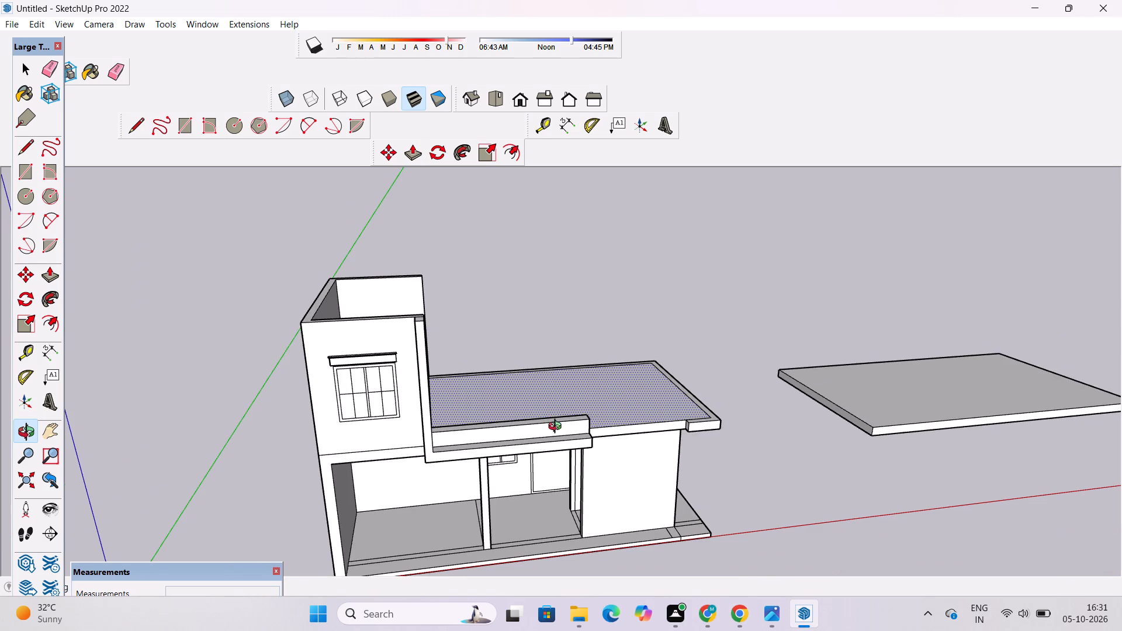
scroll(557, 435, "down", 2)
left_click_drag(615, 447, 533, 460)
scroll(550, 436, "up", 4)
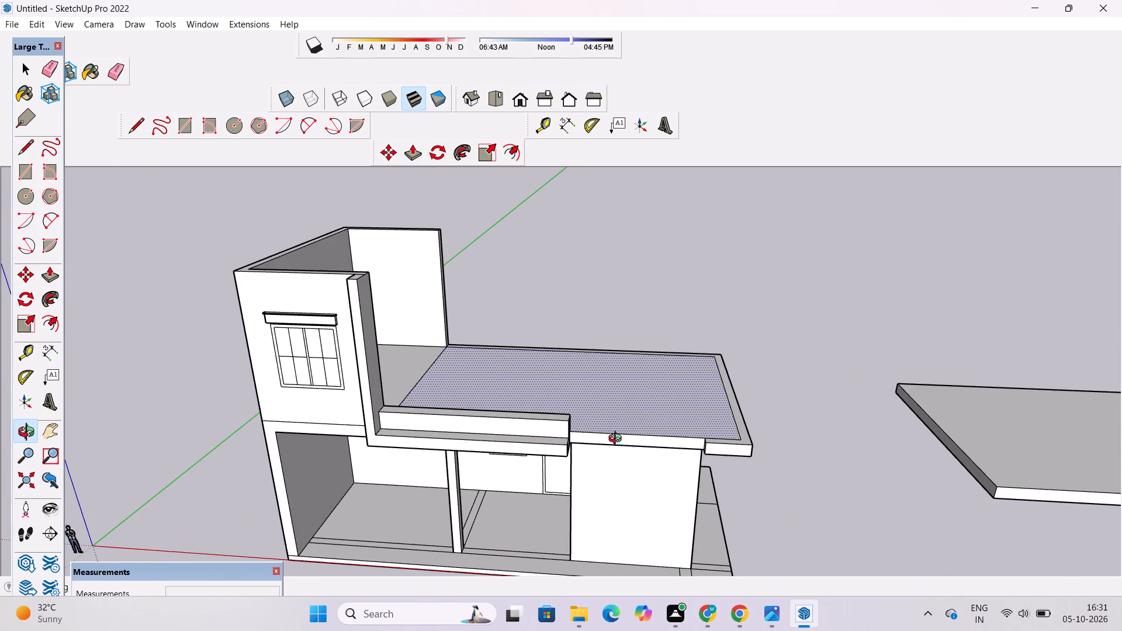
left_click_drag(610, 449, 523, 417)
scroll(558, 401, "down", 3)
left_click_drag(558, 401, 543, 416, "shift")
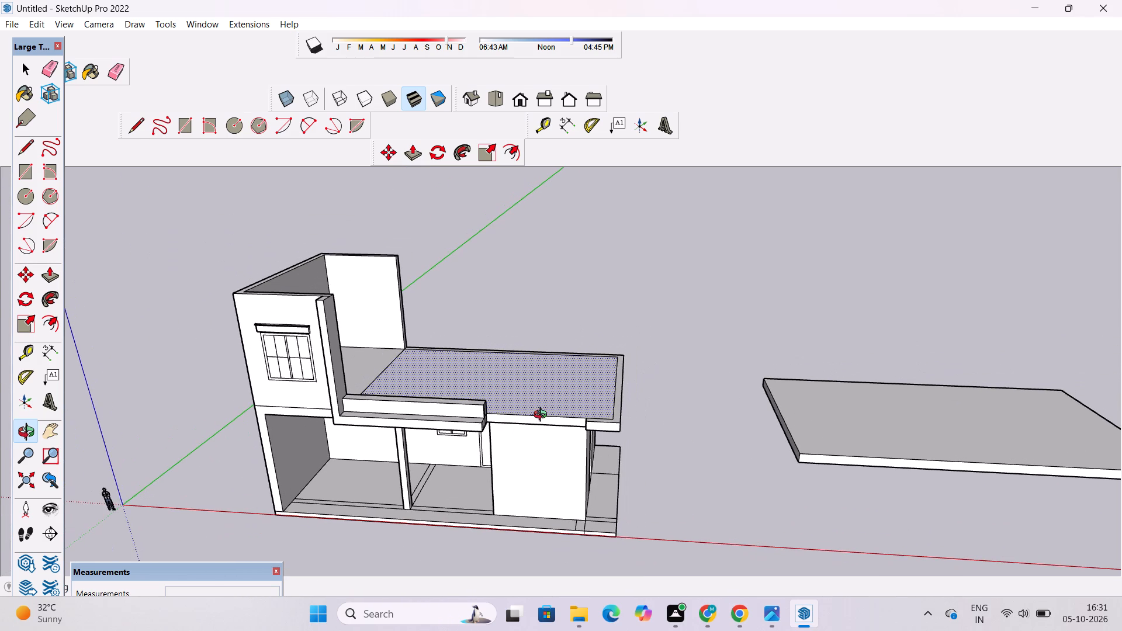
scroll(541, 417, "up", 1)
left_click_drag(541, 417, 546, 507)
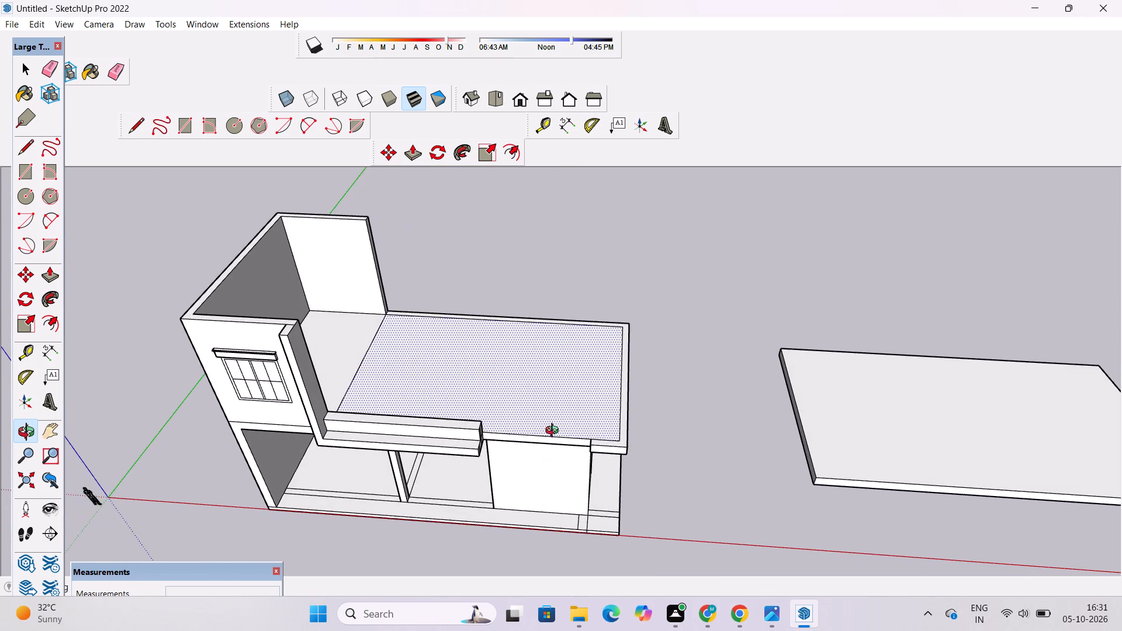
scroll(555, 432, "up", 3)
scroll(504, 431, "up", 3)
left_click_drag(456, 438, 483, 250)
scroll(471, 335, "up", 6)
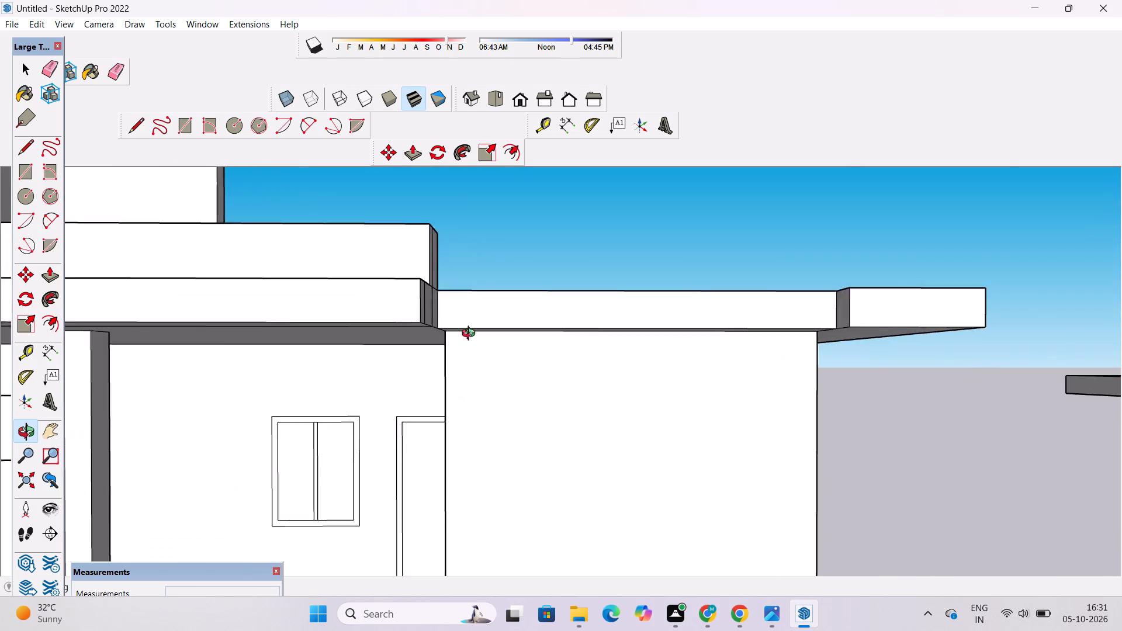
scroll(471, 335, "up", 11)
left_click_drag(446, 351, 446, 234)
scroll(448, 223, "down", 9)
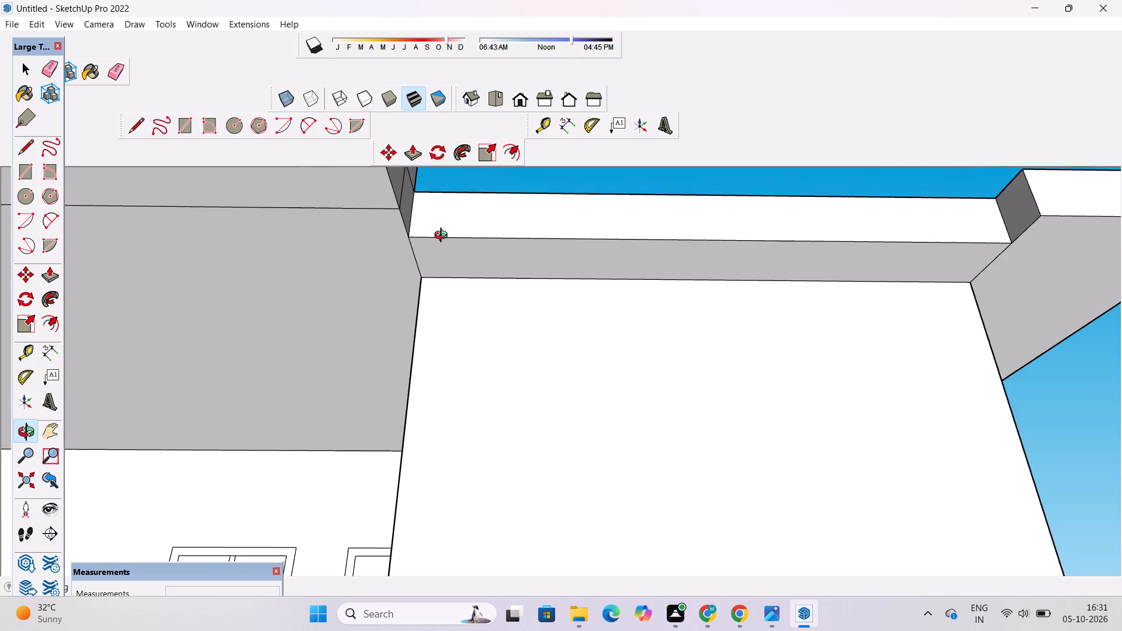
scroll(444, 237, "down", 8)
left_click_drag(444, 237, 443, 347)
left_click_drag(443, 348, 443, 346)
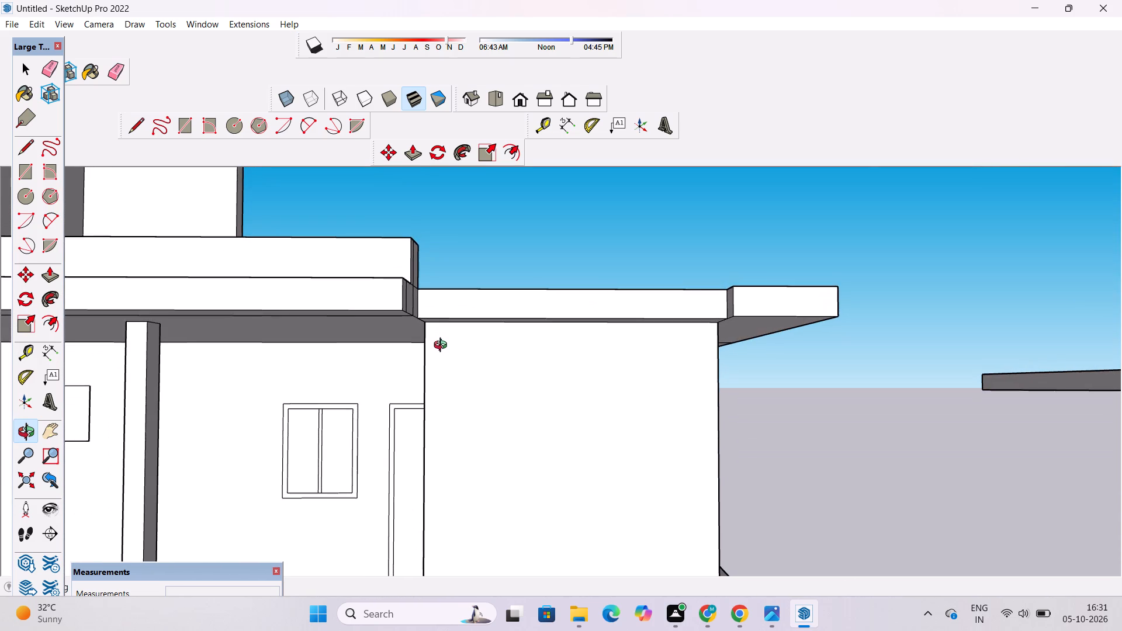
left_click_drag(443, 346, 445, 317)
scroll(470, 304, "down", 2)
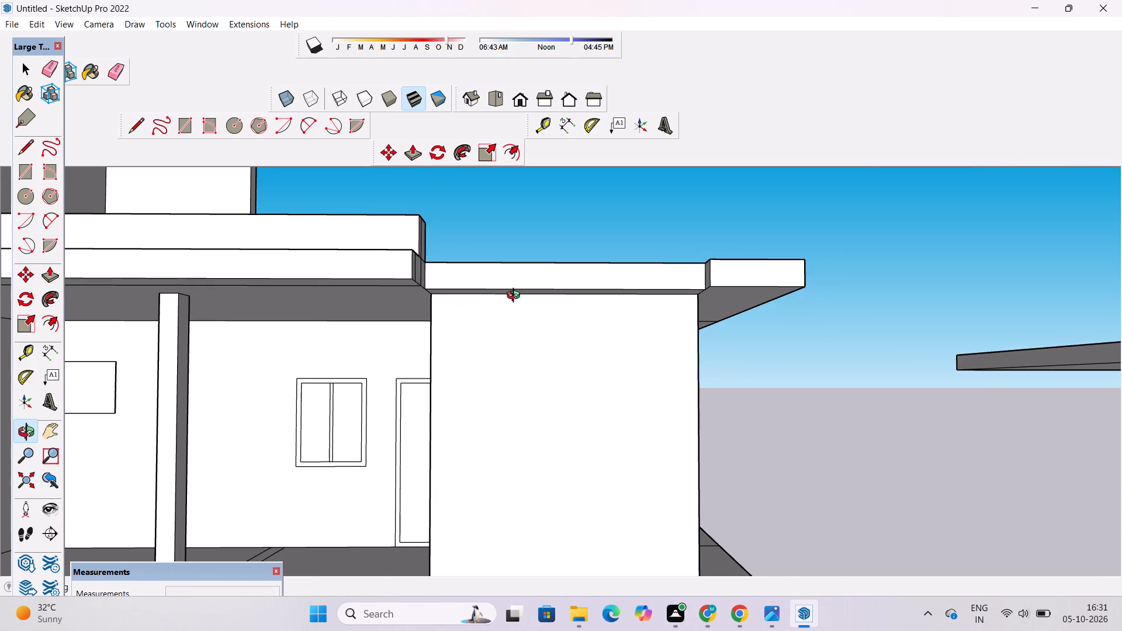
left_click_drag(516, 297, 563, 314)
left_click_drag(558, 316, 522, 324)
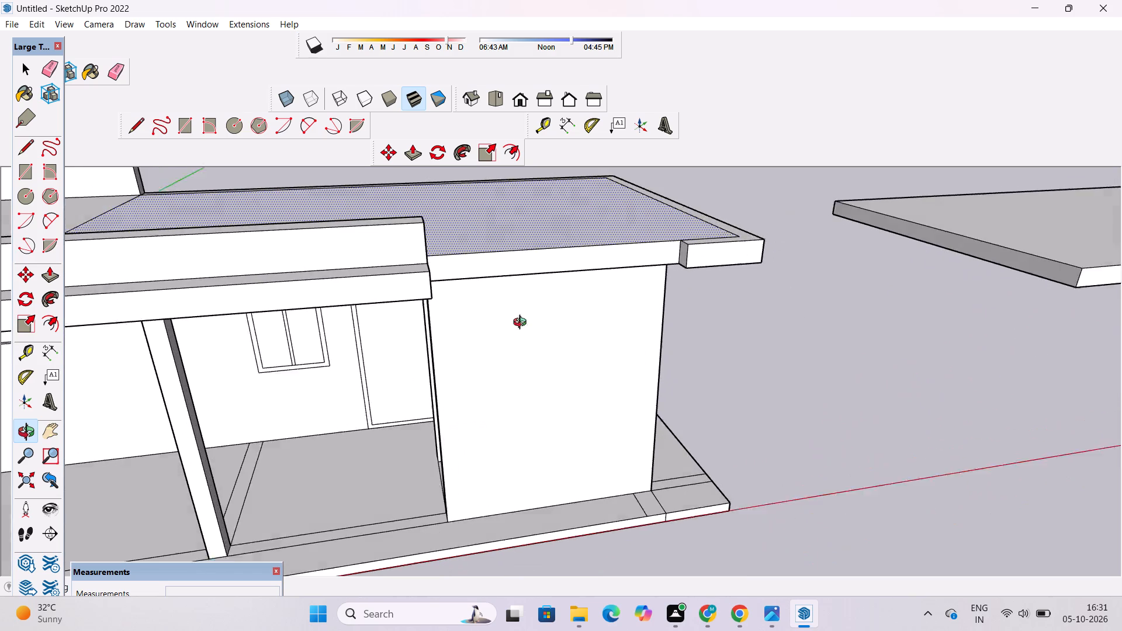
left_click_drag(522, 324, 504, 325)
Pull the front wall face beside the porch outward about 2' 6", flush with the roof edge above it.
scroll(571, 286, "up", 4)
left_click_drag(601, 369, 608, 422, "shift")
left_click_drag(608, 422, 571, 331, "shift")
key("space")
left_click(567, 329)
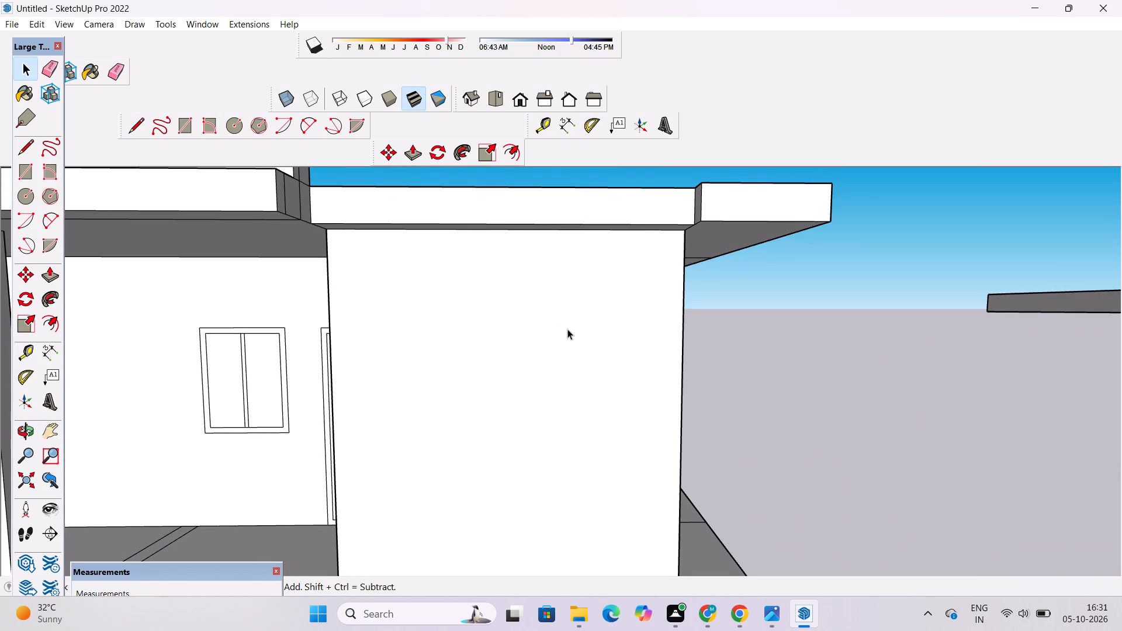
key("p")
left_click(567, 329)
left_click(652, 198)
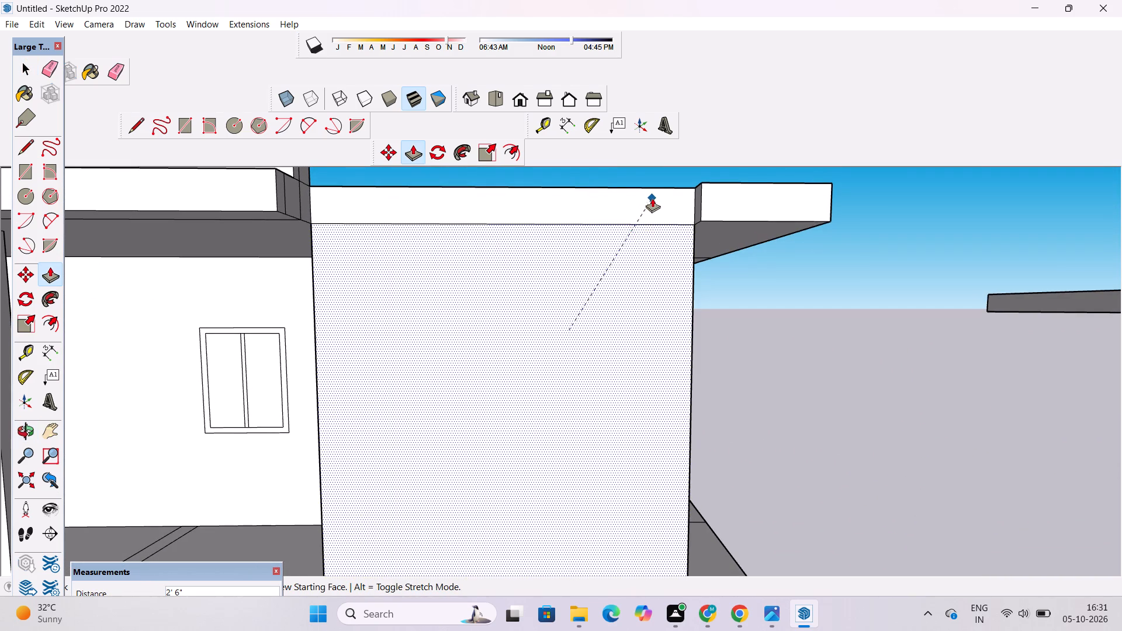
Examine the extended front wall, the porch interior and its openings up close and from the standard front view.
key("o")
scroll(605, 314, "down", 5)
left_click_drag(294, 452, 570, 416)
left_click_drag(666, 431, 770, 465)
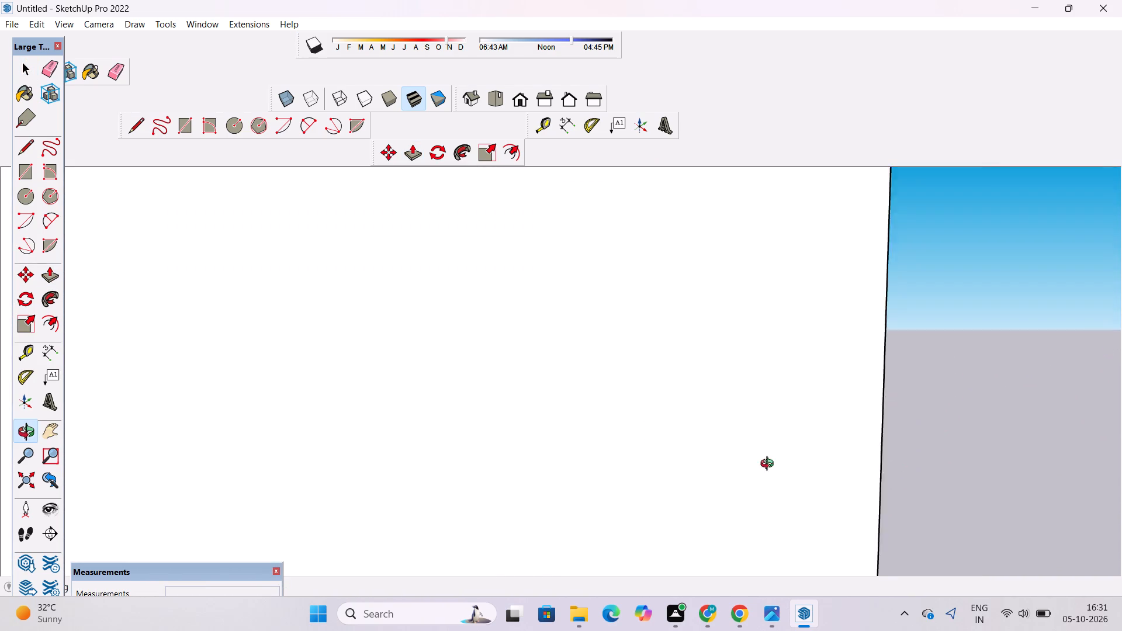
left_click_drag(770, 465, 833, 483)
left_click_drag(834, 483, 416, 379)
scroll(469, 393, "down", 5)
left_click_drag(608, 486, 598, 430, "shift")
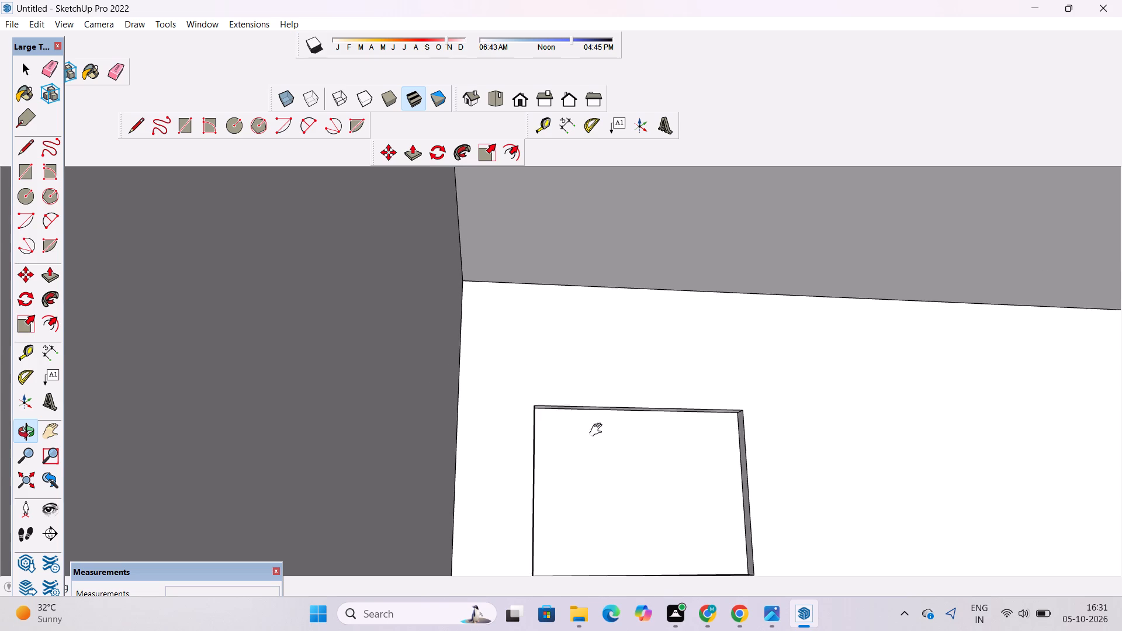
left_click_drag(598, 430, 555, 262, "shift")
scroll(555, 261, "down", 7)
left_click(520, 100)
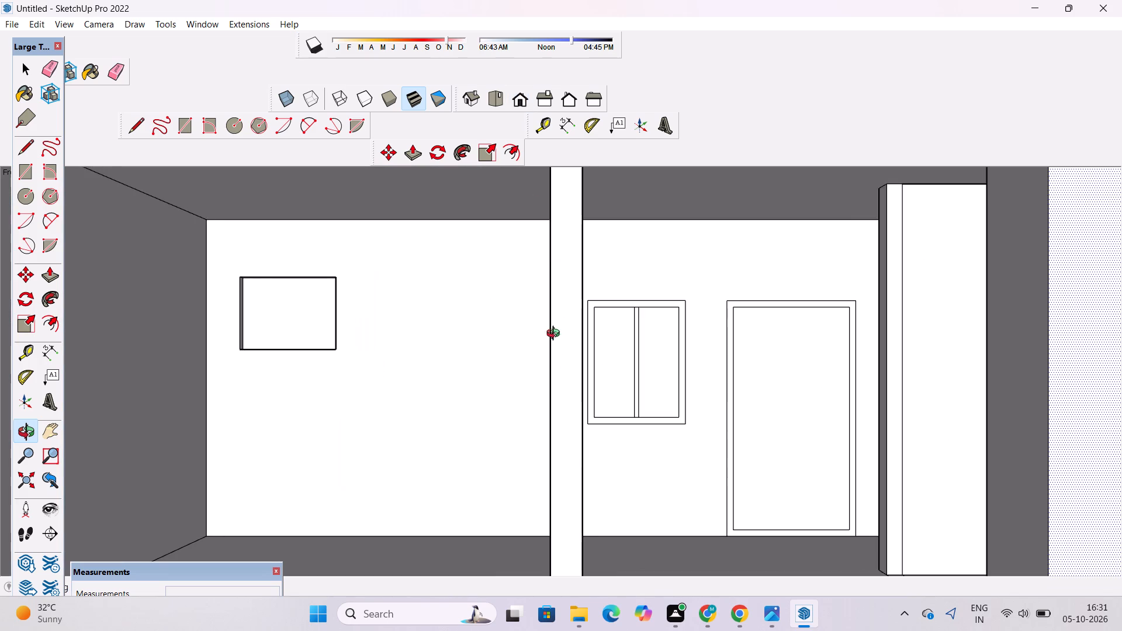
scroll(559, 363, "down", 5)
left_click_drag(583, 401, 739, 484)
left_click_drag(893, 440, 739, 339, "shift")
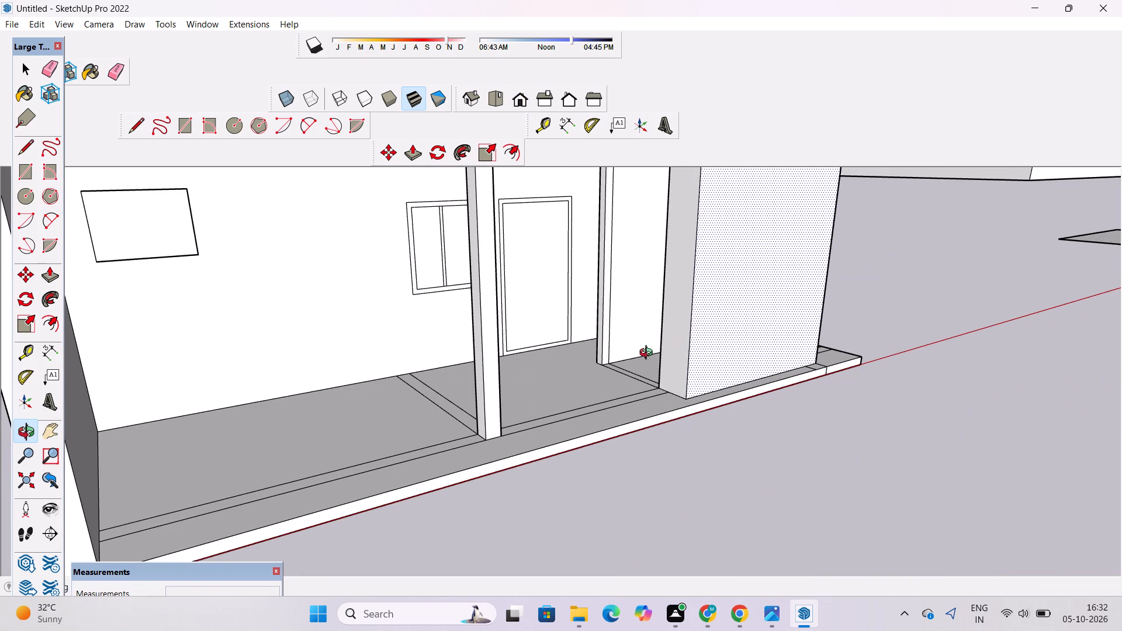
Erase the vertical seam line near the open end of the extended front wall's inner face.
scroll(562, 290, "up", 3)
left_click_drag(563, 326, 687, 355)
scroll(749, 293, "up", 4)
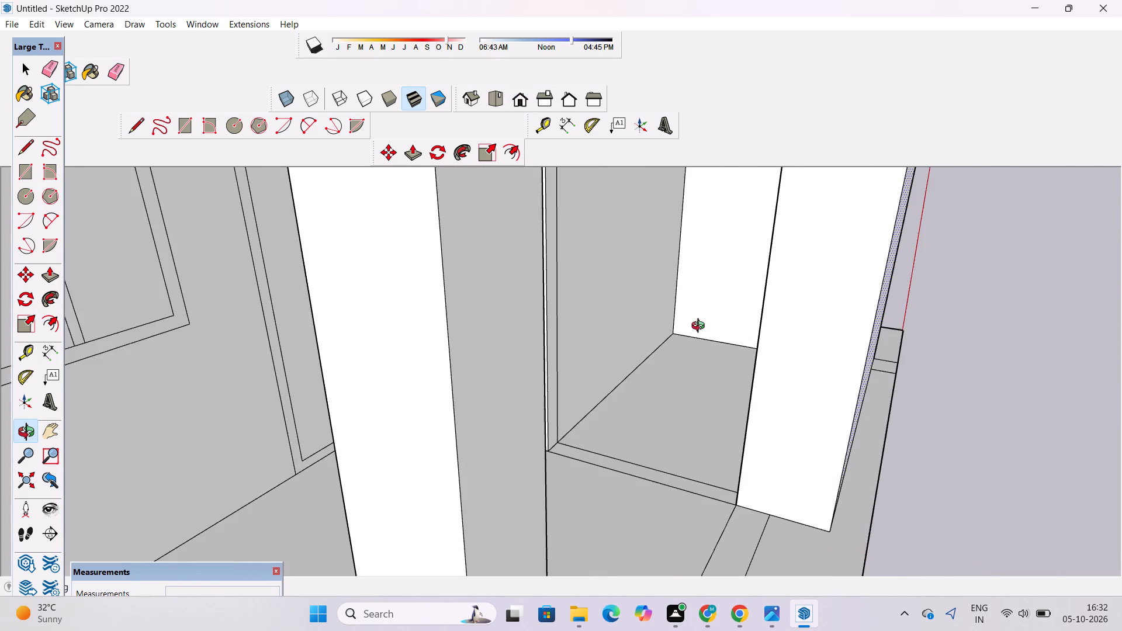
left_click_drag(701, 327, 774, 345)
left_click_drag(782, 344, 680, 341, "shift")
left_click_drag(671, 346, 809, 356)
scroll(347, 308, "up", 3)
left_click_drag(347, 308, 389, 317, "shift")
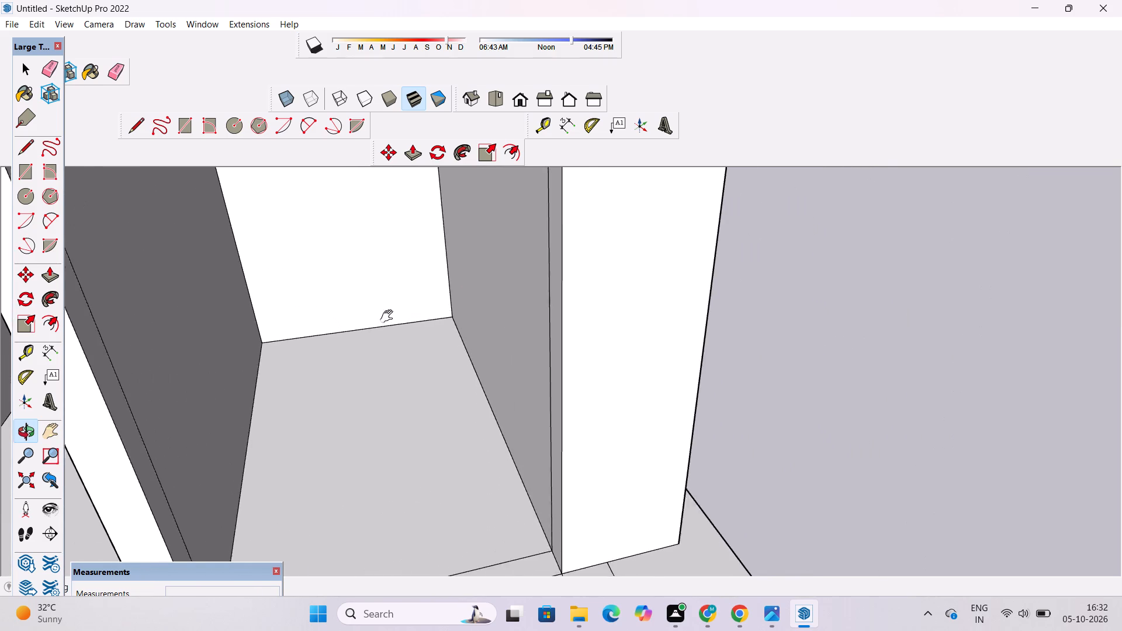
left_click_drag(389, 317, 397, 320, "shift")
left_click_drag(417, 317, 487, 323)
scroll(484, 297, "down", 5)
scroll(500, 323, "up", 2)
key("e")
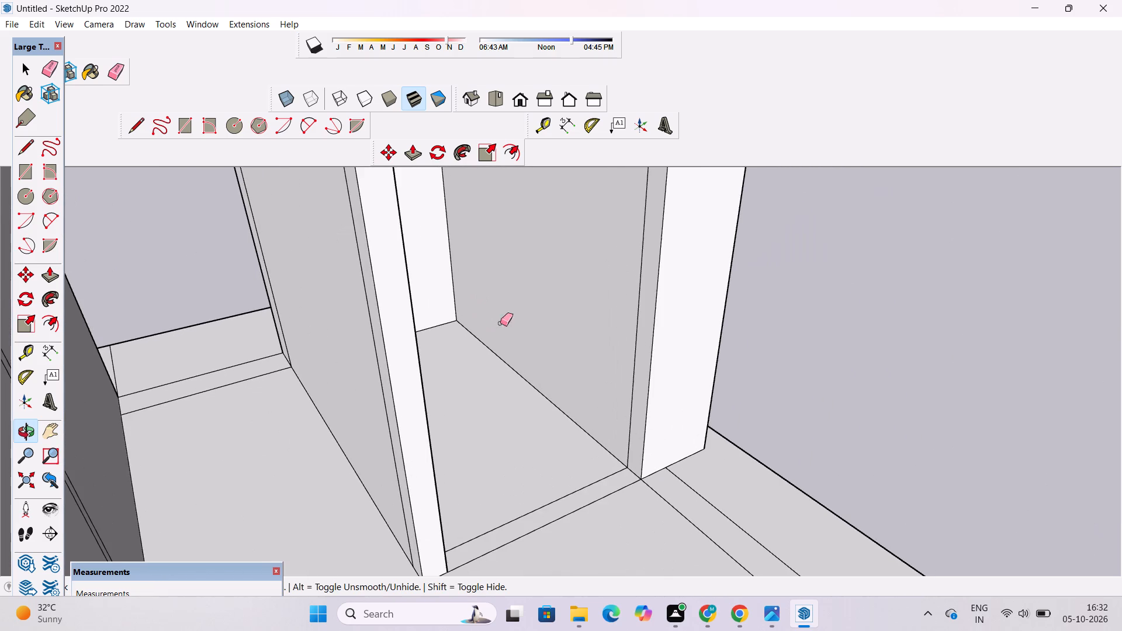
scroll(599, 386, "up", 3)
left_click_drag(654, 335, 649, 347)
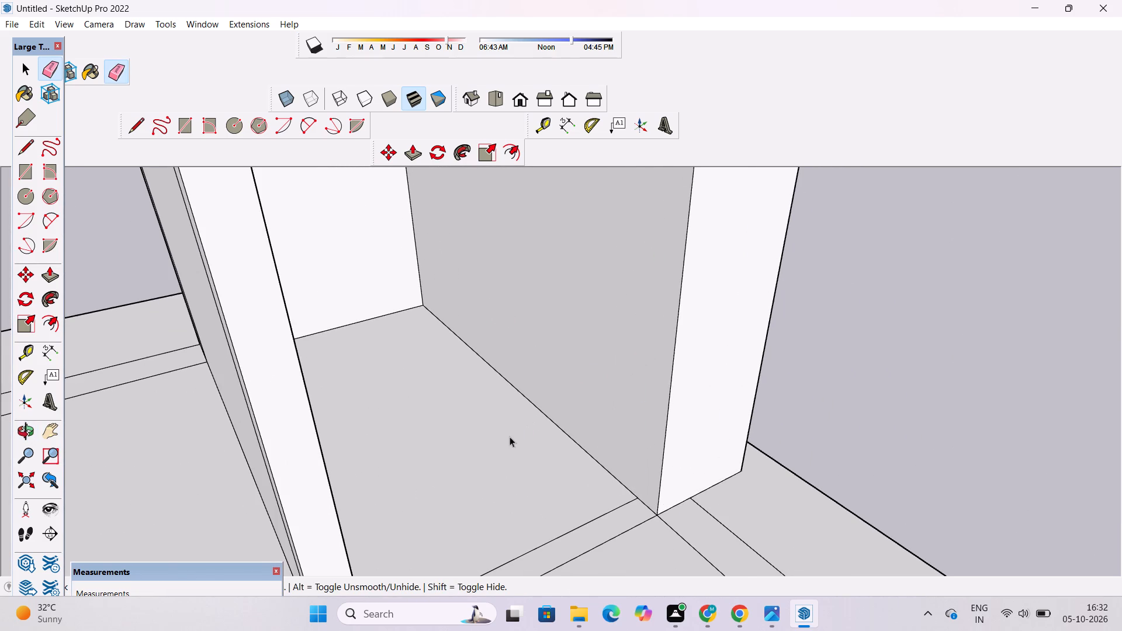
Push the inner face of the extended front wall about 2' 6" toward the outside to thin the wall.
key("space")
scroll(511, 421, "down", 5)
left_click(572, 349)
key("p")
left_click(572, 349)
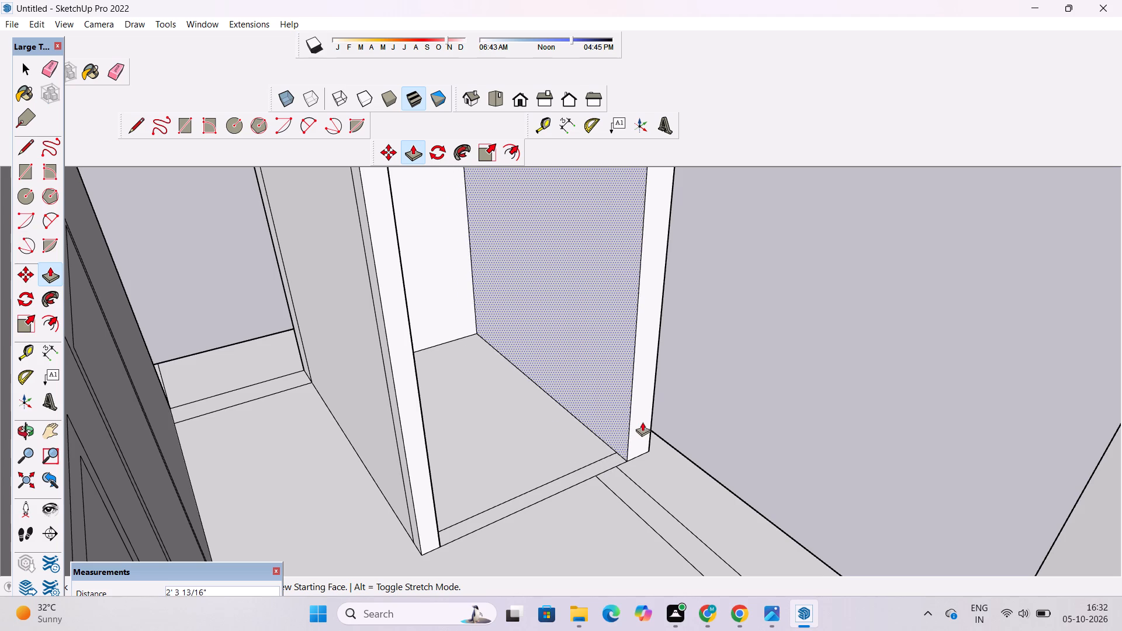
left_click(629, 391)
key("space")
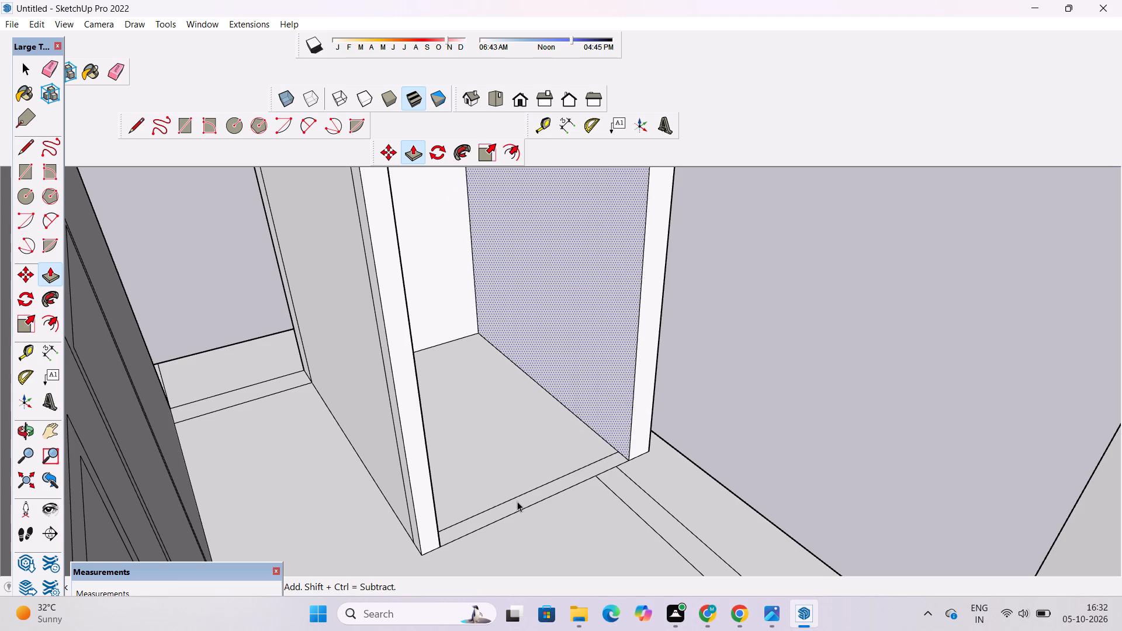
Examine the thinned front wall and the side opening from the porch and from the front.
key("o")
left_click(790, 347)
key("space")
left_click(803, 345)
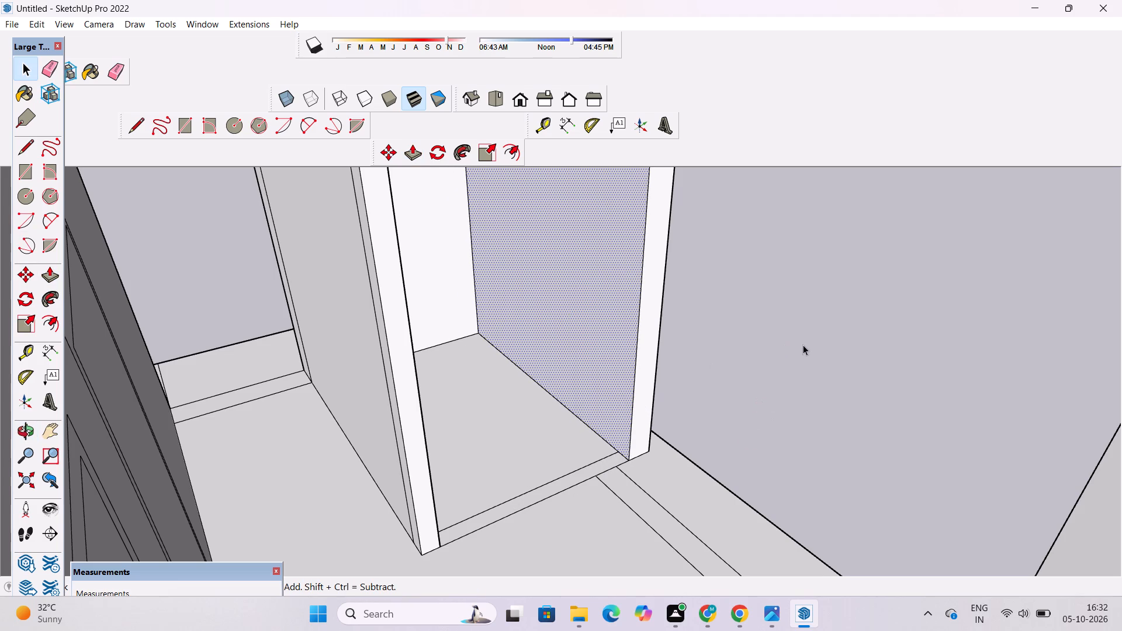
key("o")
left_click_drag(1005, 418, 748, 391)
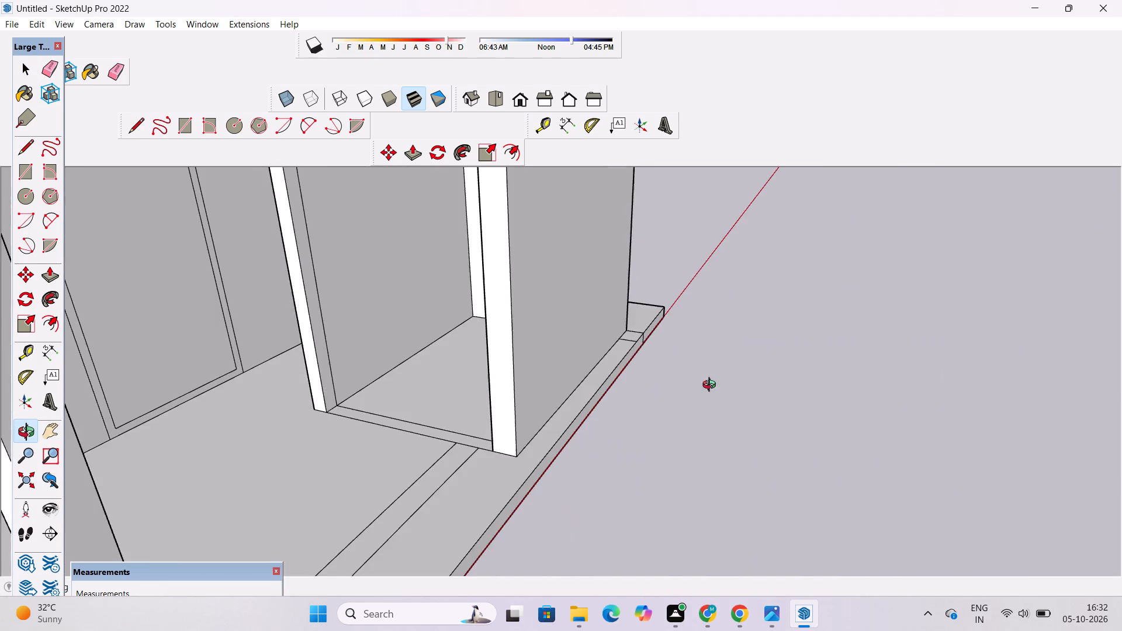
scroll(682, 382, "down", 7)
left_click_drag(795, 415, 607, 403)
left_click_drag(819, 486, 708, 466)
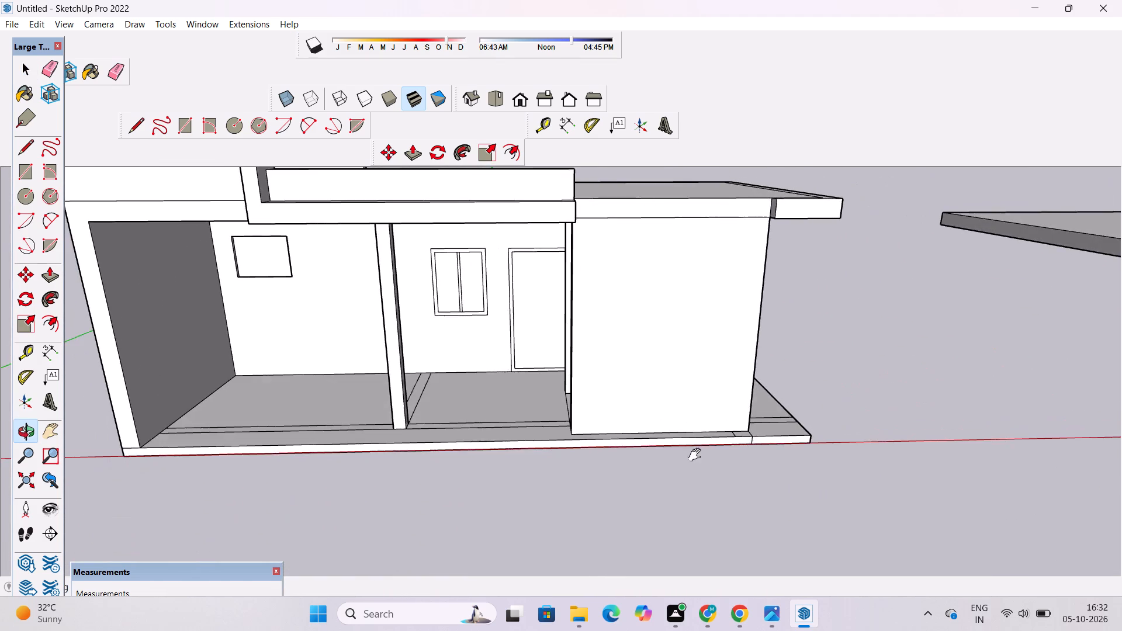
left_click_drag(697, 455, 827, 512, "shift")
Erase the vertical seam line near the open end of the side room's rear wall, beside the porch door.
scroll(697, 404, "up", 14)
left_click_drag(634, 393, 721, 399)
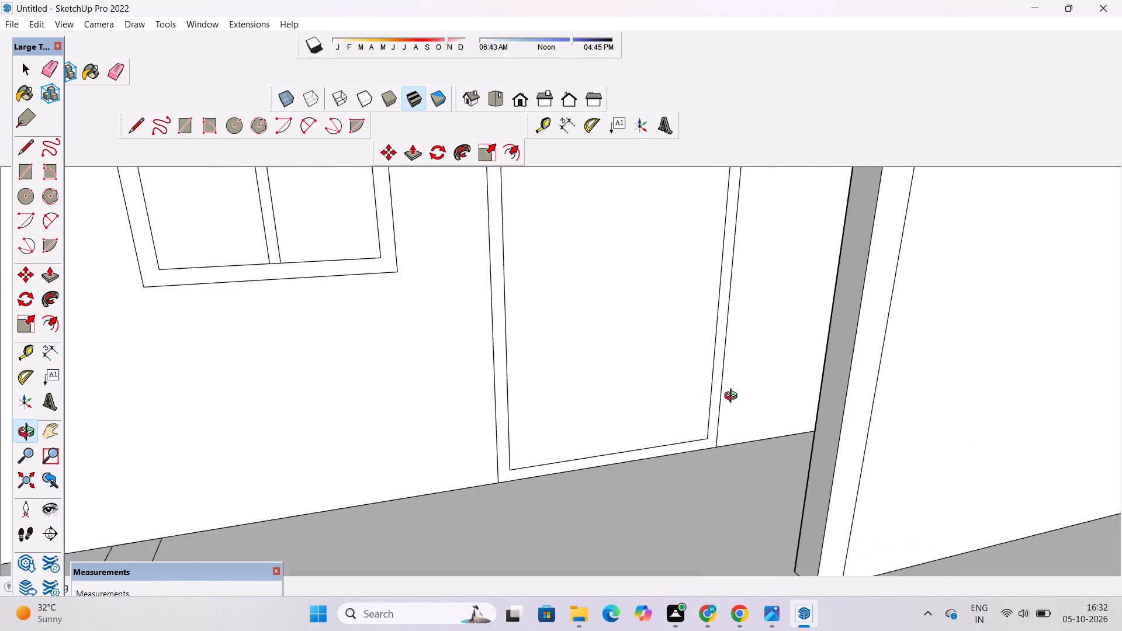
scroll(901, 372, "down", 1)
left_click_drag(914, 376, 762, 364, "shift")
left_click_drag(747, 364, 759, 375)
key("e")
left_click_drag(752, 355, 733, 365)
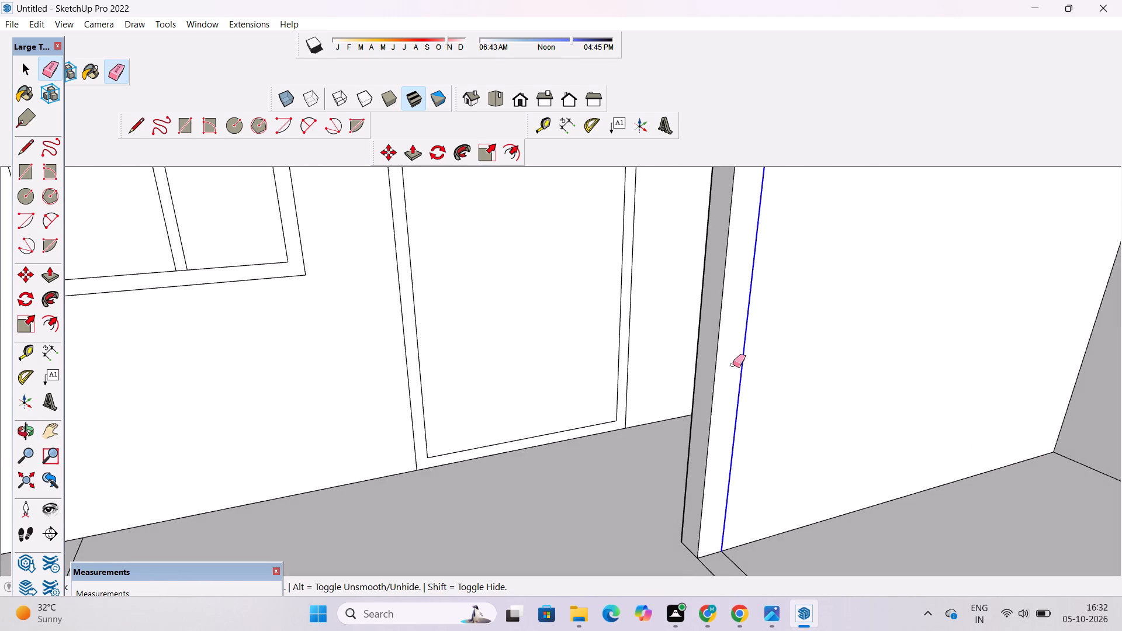
Finish erasing the vertical seam line near the open end of the side room's rear wall, beside the porch door.
left_click_drag(733, 365, 721, 384)
Examine the porch and the side room's opening from the front and from the open porch side.
key("o")
scroll(692, 383, "down", 15)
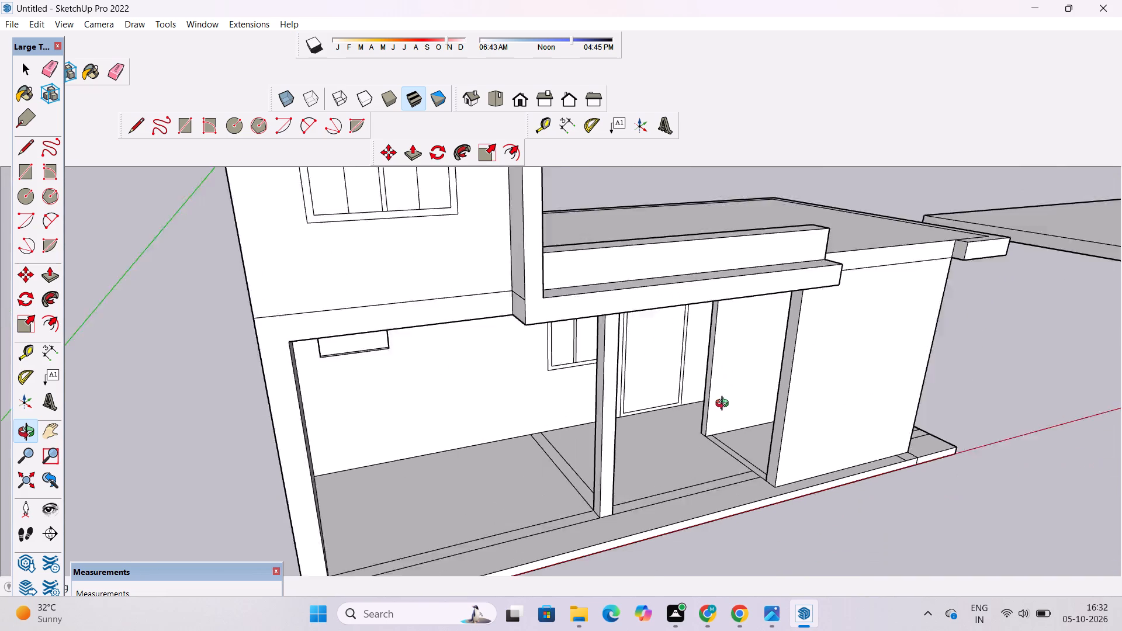
scroll(725, 405, "down", 2)
left_click_drag(837, 457, 774, 437)
left_click_drag(771, 468, 760, 427)
scroll(702, 412, "up", 8)
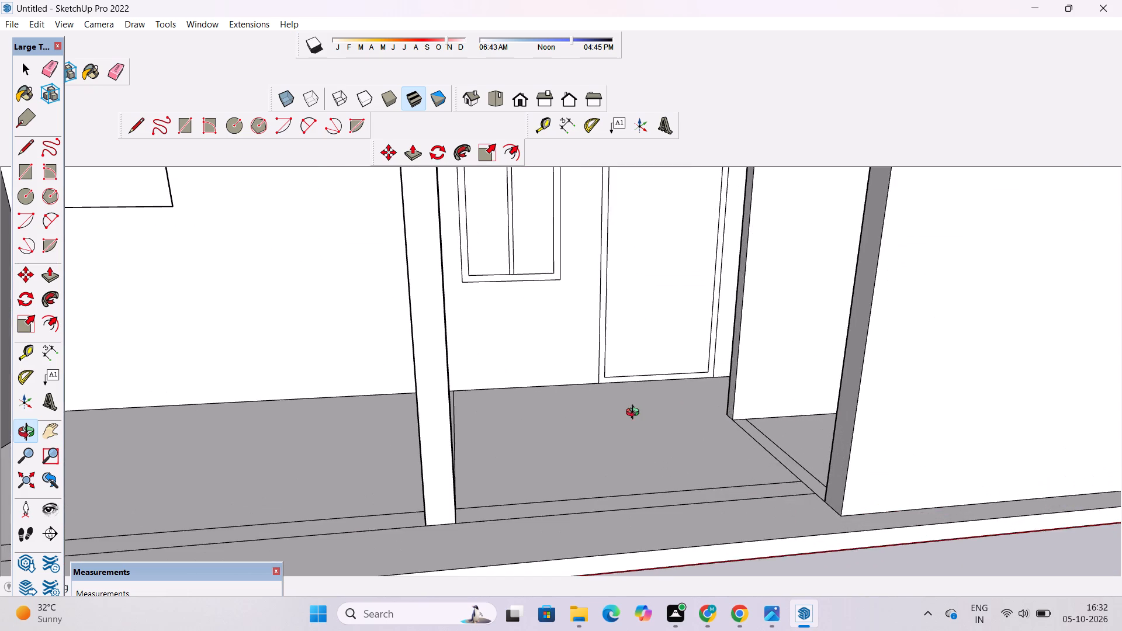
left_click_drag(633, 414, 917, 416)
left_click_drag(917, 416, 686, 379)
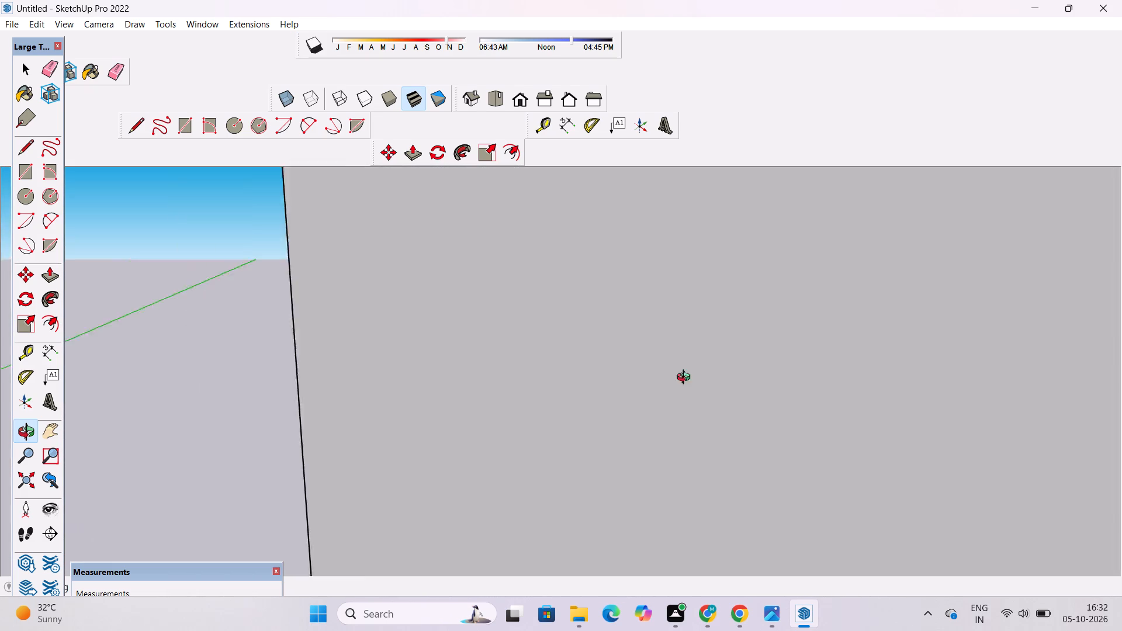
left_click_drag(686, 379, 669, 376)
scroll(623, 369, "down", 9)
left_click(515, 101)
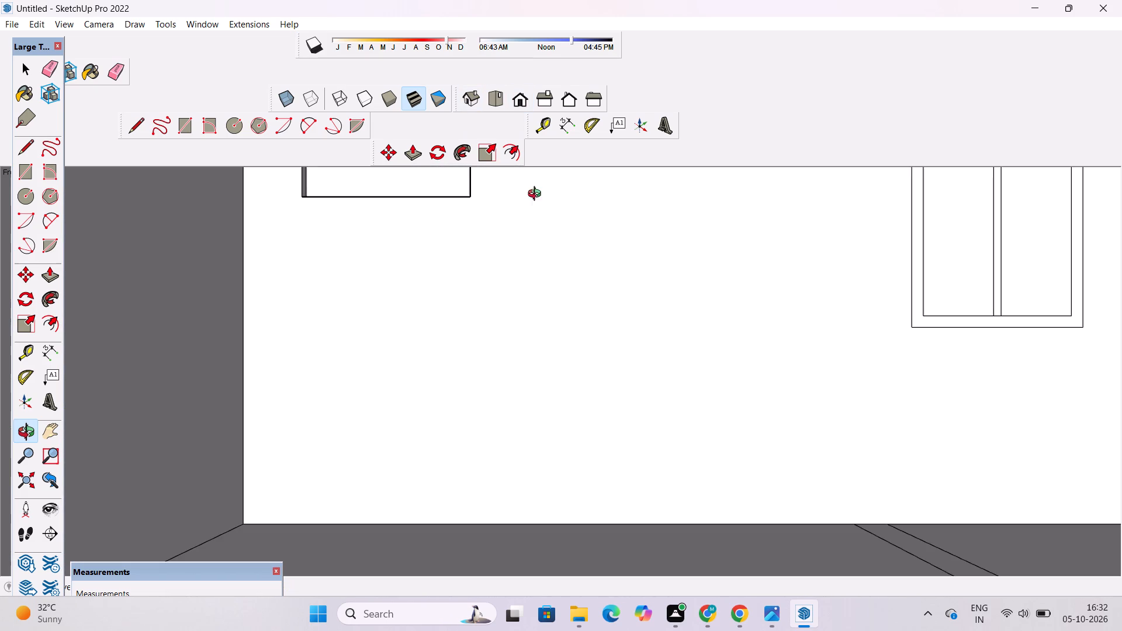
scroll(527, 289, "down", 11)
left_click_drag(573, 323, 444, 303, "shift")
left_click_drag(457, 310, 670, 412)
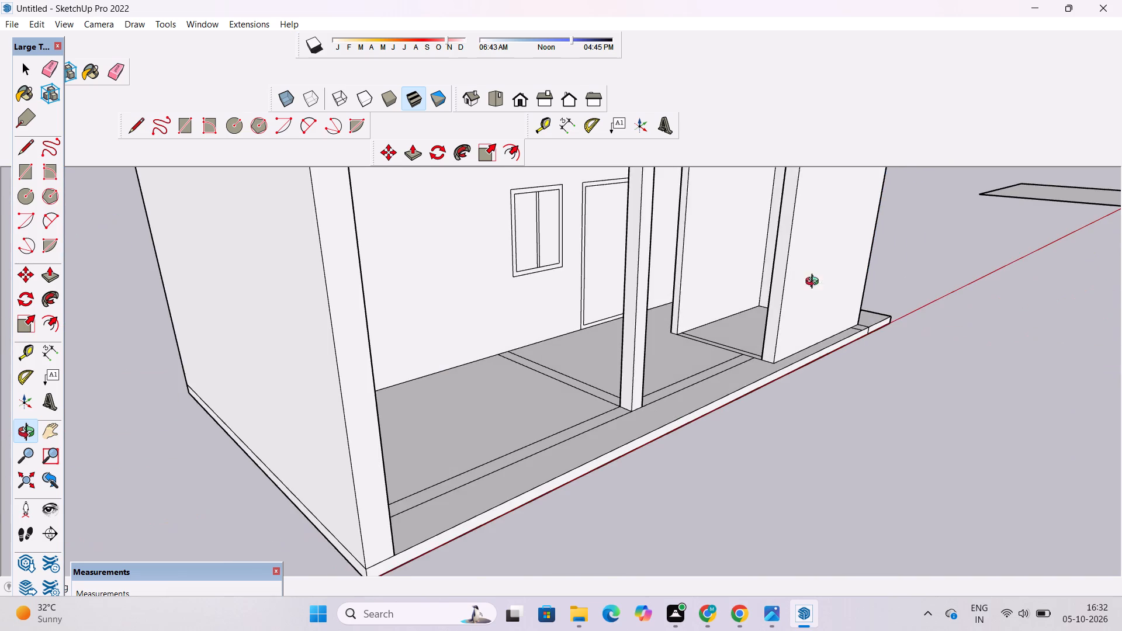
Push the inner face of the extended front wall 9 13/16" toward the outside to thin the wall further.
scroll(808, 269, "up", 6)
scroll(725, 266, "up", 4)
left_click_drag(654, 317, 828, 336)
left_click_drag(864, 304, 719, 397, "shift")
left_click_drag(718, 398, 792, 408)
scroll(794, 390, "up", 3)
left_click_drag(794, 380, 735, 382, "shift")
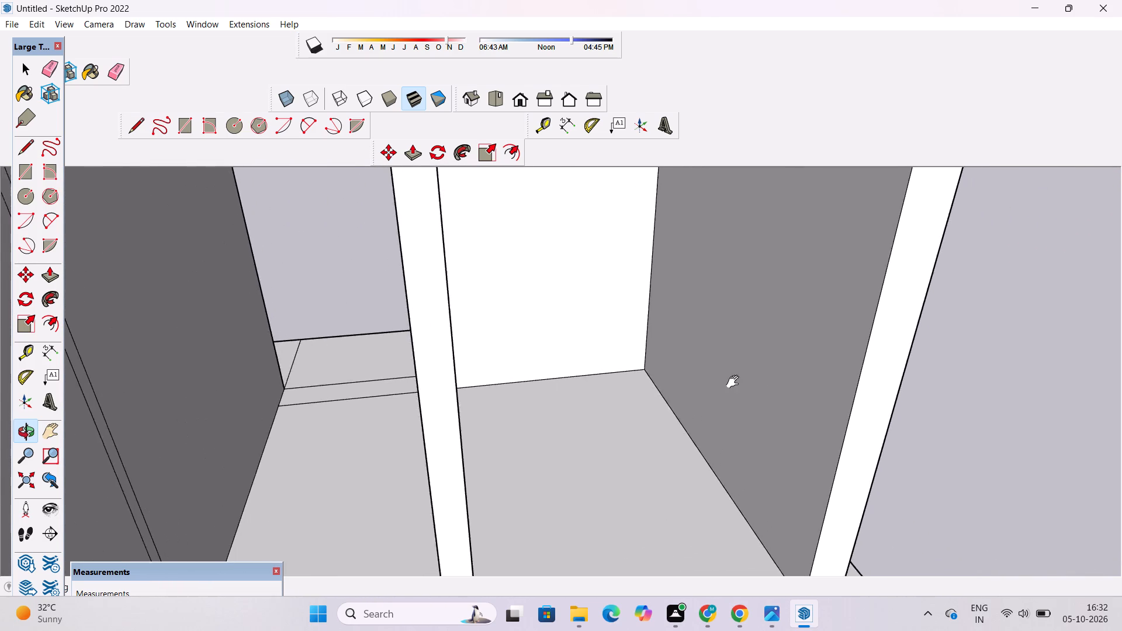
left_click_drag(735, 382, 716, 386, "shift")
left_click_drag(711, 383, 715, 340)
key("p")
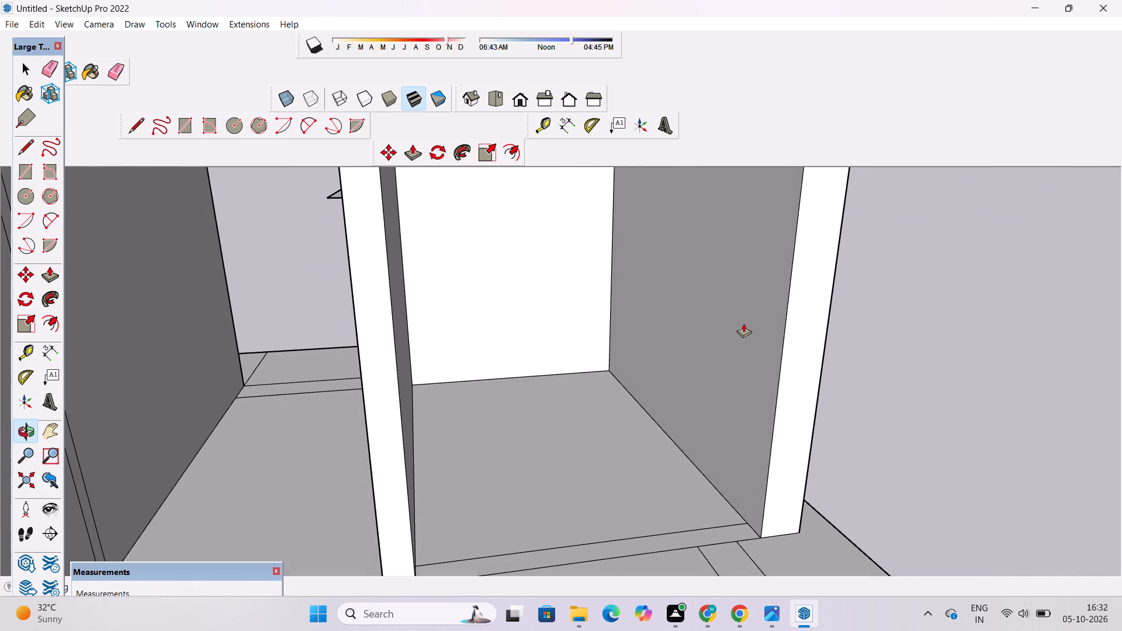
left_click(743, 323)
left_click(764, 321)
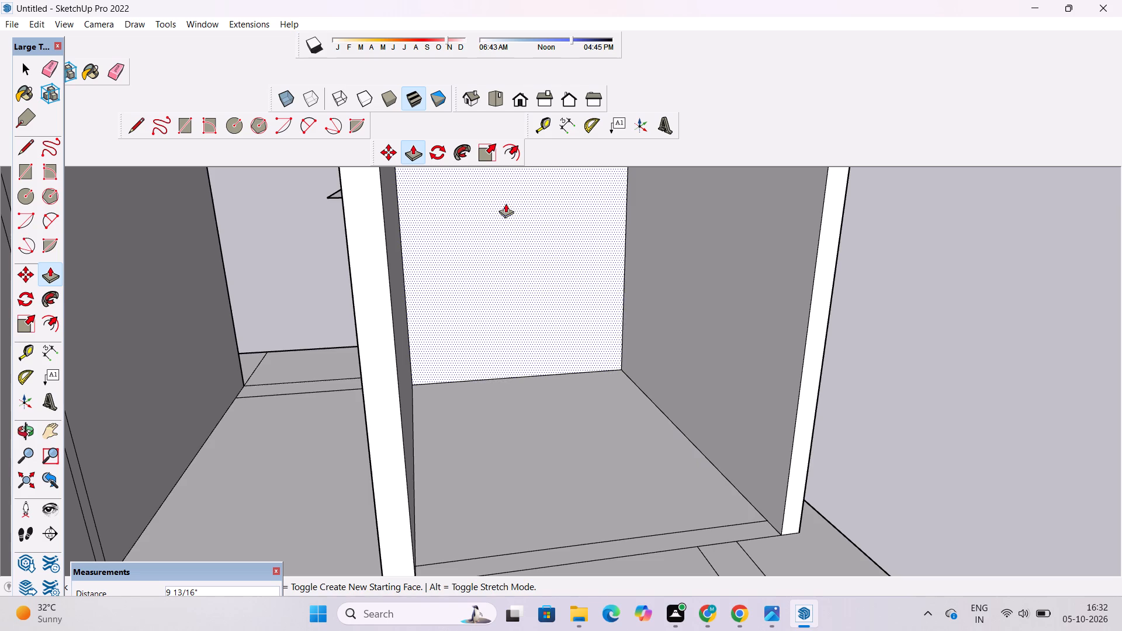
Examine the whole building from the front, checking the tower, parapet, porch and front wall.
left_click(518, 103)
scroll(597, 366, "down", 6)
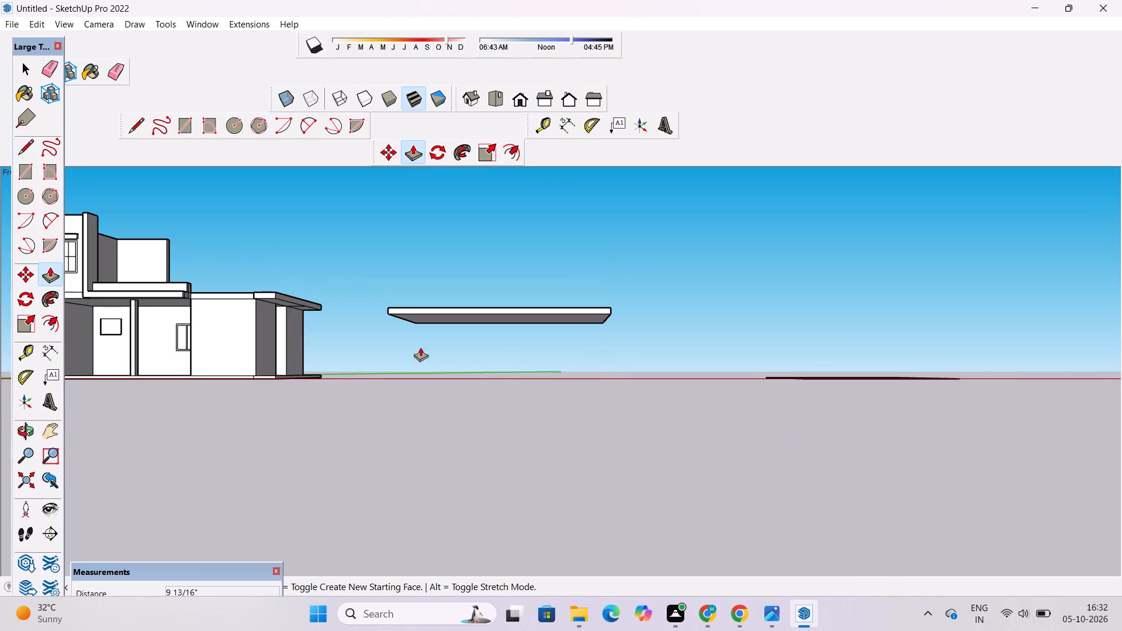
left_click(23, 422)
scroll(657, 305, "down", 5)
left_click_drag(783, 339, 789, 373)
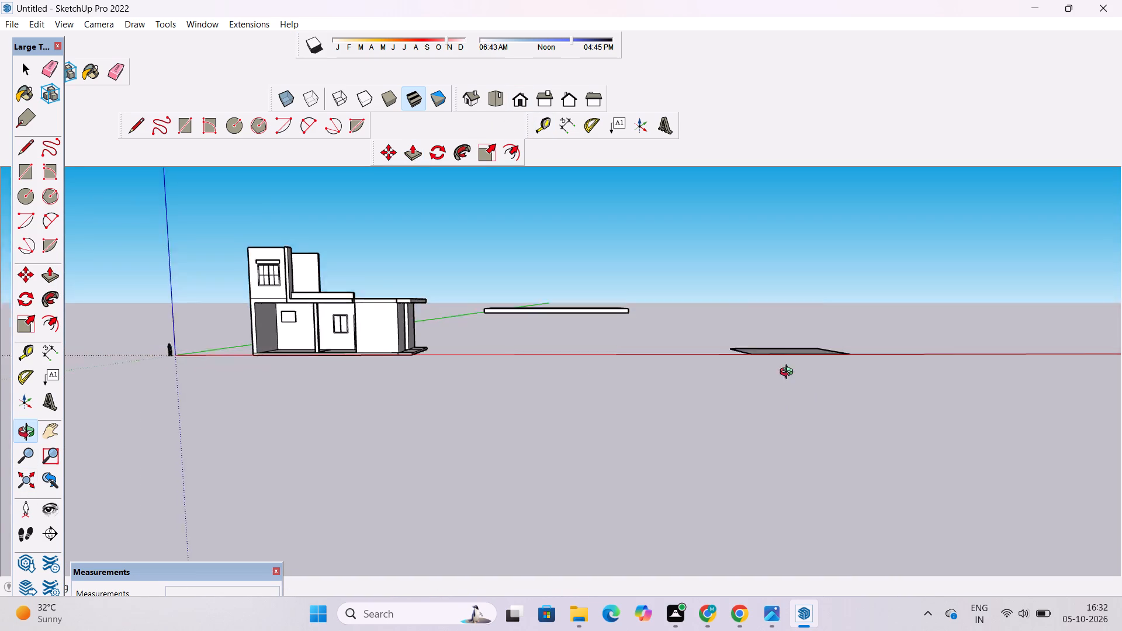
left_click_drag(789, 373, 798, 459)
scroll(182, 262, "up", 13)
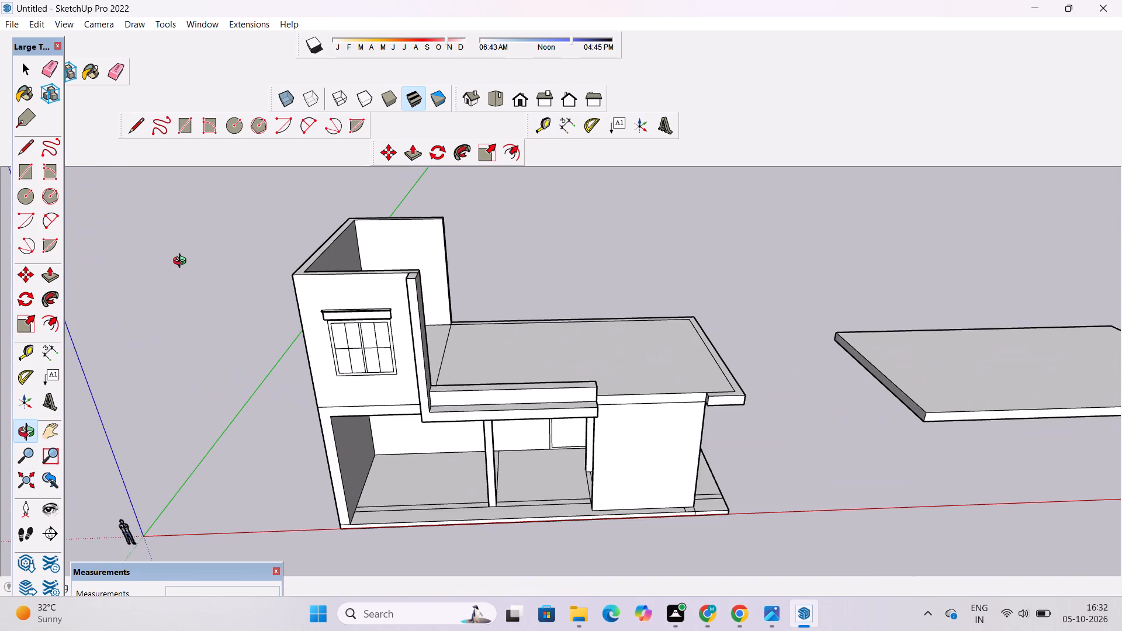
left_click_drag(196, 266, 304, 299, "shift")
left_click_drag(373, 371, 386, 299)
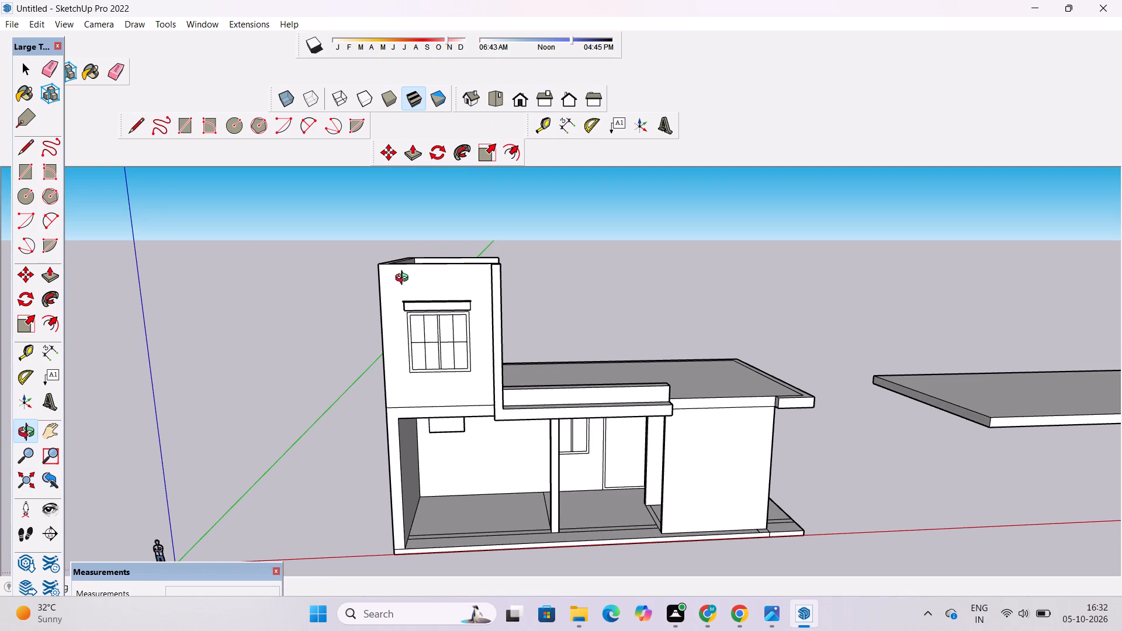
scroll(445, 314, "down", 2)
left_click(458, 320, "shift")
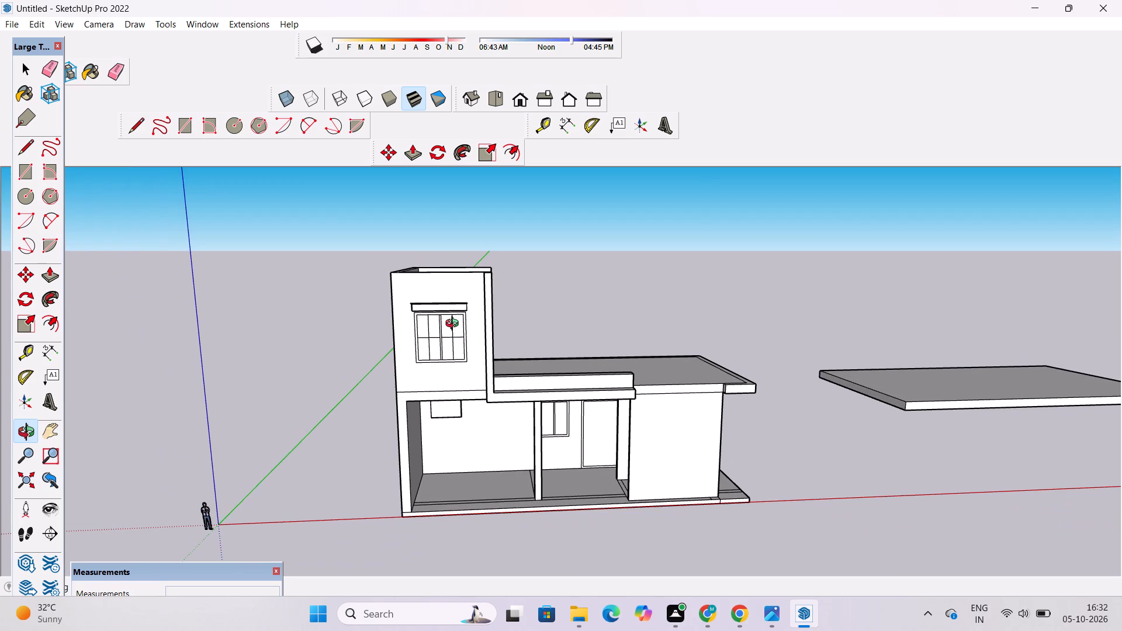
scroll(450, 327, "down", 5)
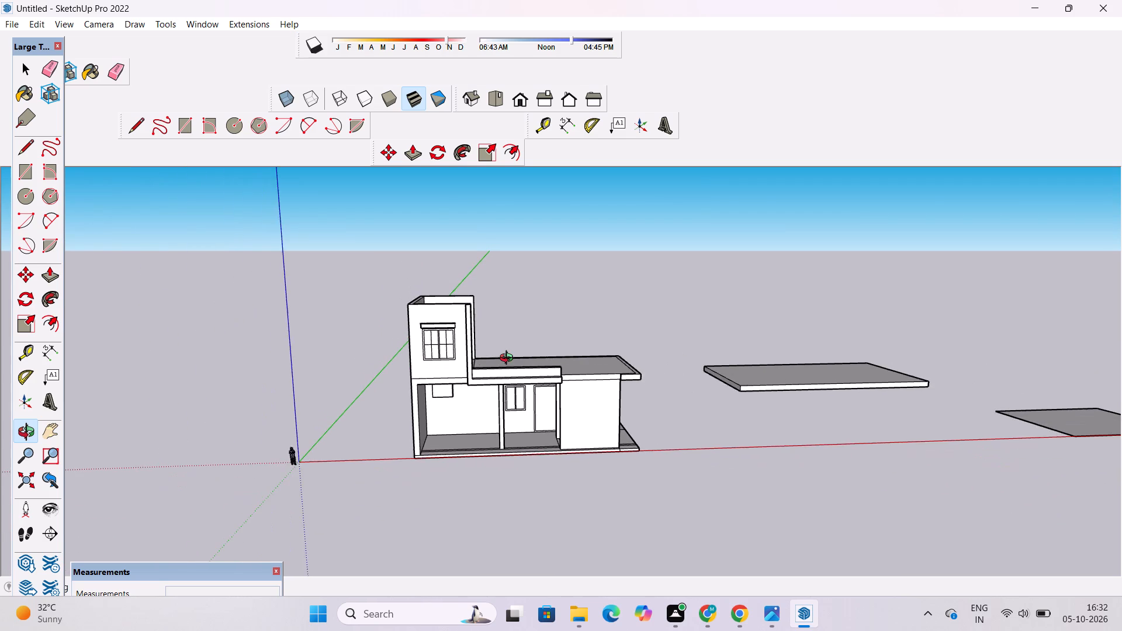
scroll(509, 359, "up", 1)
left_click_drag(510, 352, 510, 375, "shift")
left_click_drag(509, 382, 504, 397)
scroll(483, 391, "up", 2)
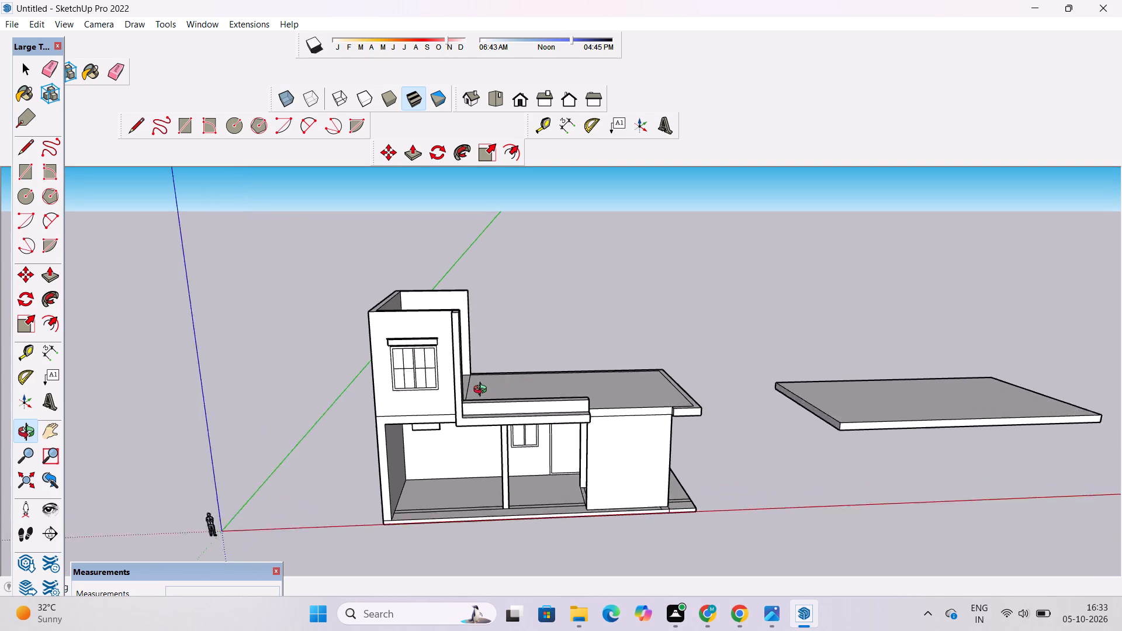
scroll(483, 391, "up", 1)
left_click_drag(473, 338, 496, 360, "shift")
scroll(462, 348, "up", 1)
left_click_drag(462, 348, 467, 348, "shift")
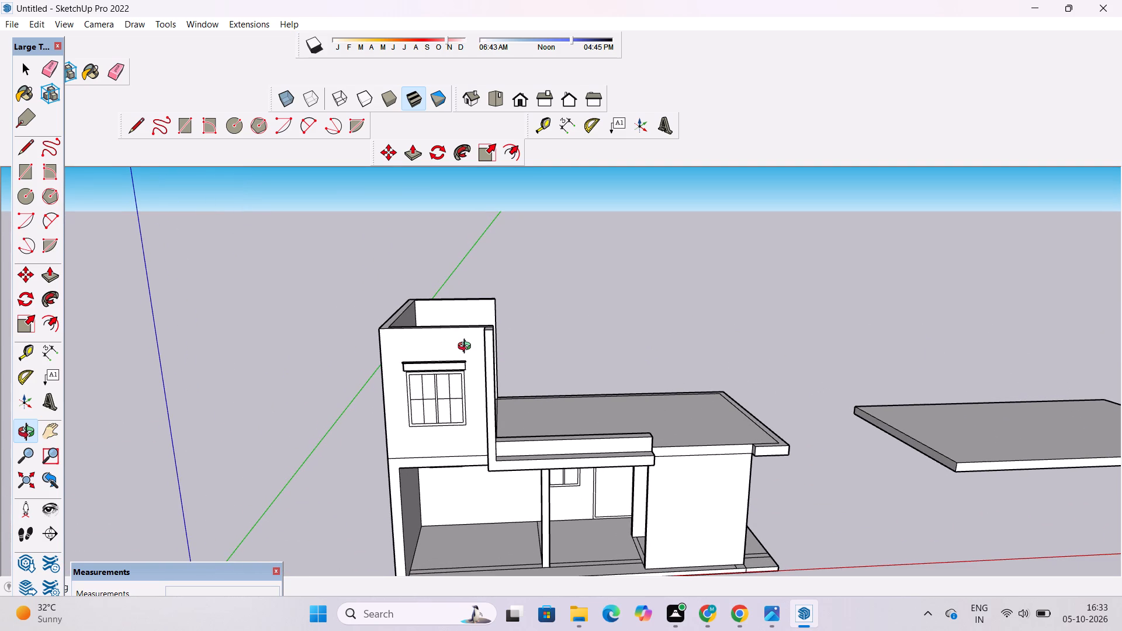
scroll(467, 348, "down", 3)
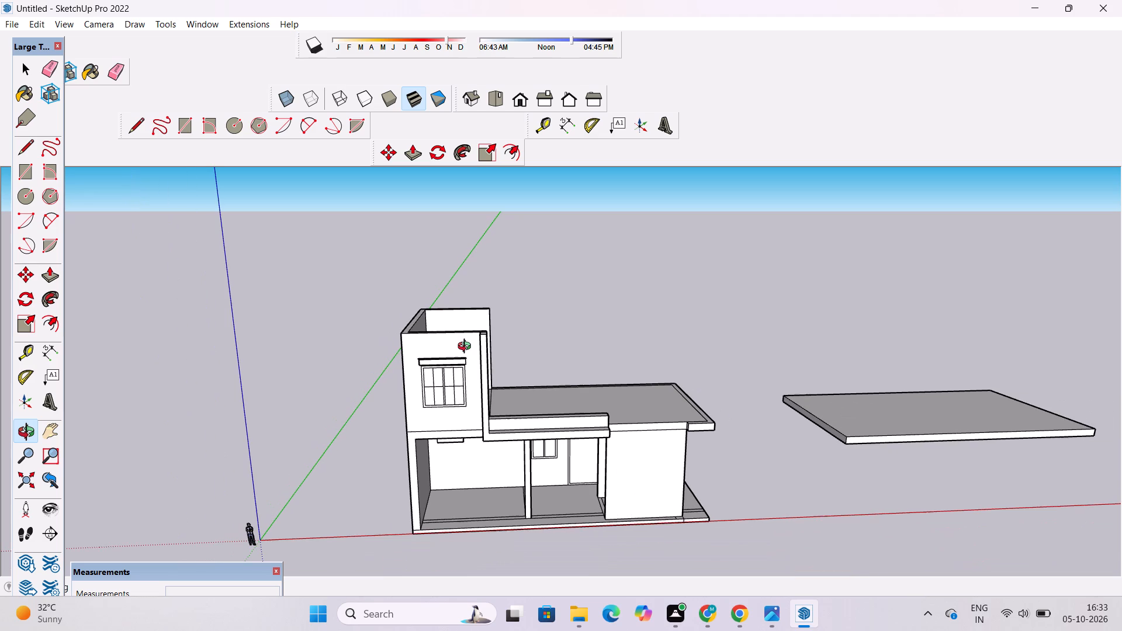
scroll(467, 348, "down", 2)
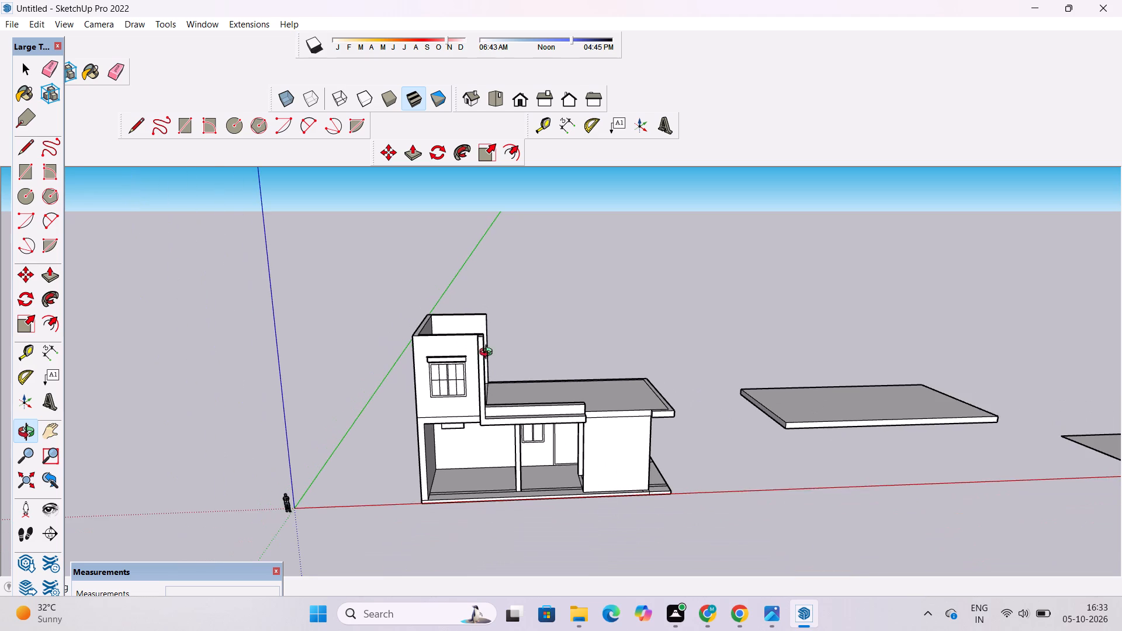
Examine the tower and the flat roof from above.
left_click_drag(493, 362, 544, 472)
scroll(474, 375, "up", 8)
left_click_drag(519, 385, 490, 381, "shift")
scroll(486, 370, "down", 6)
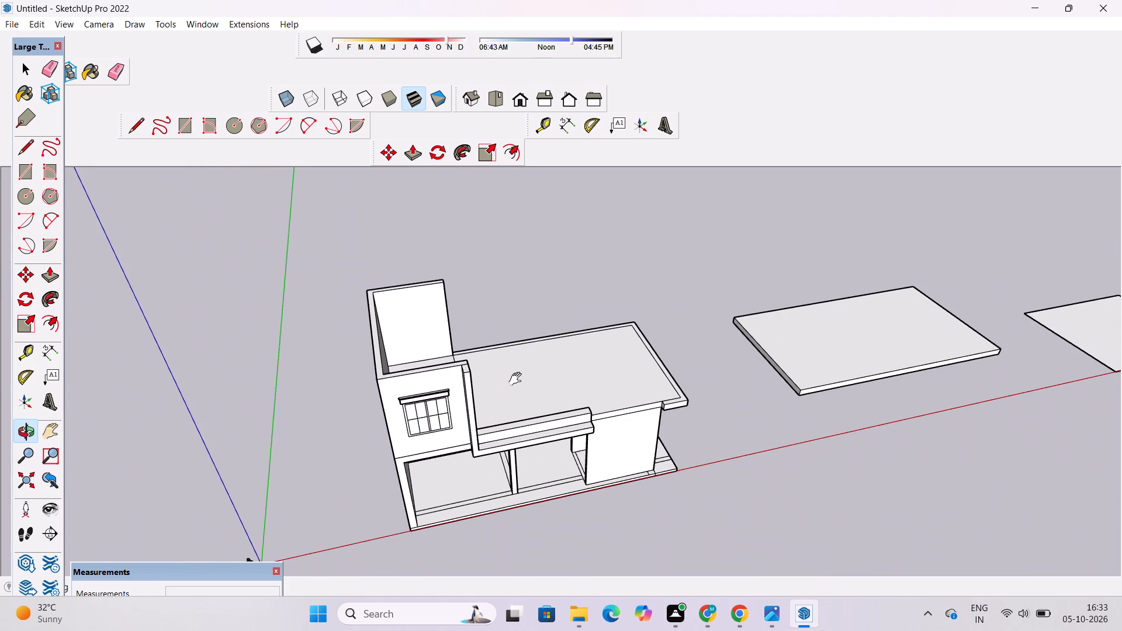
left_click_drag(518, 380, 508, 383, "shift")
scroll(486, 383, "down", 3)
left_click_drag(525, 404, 472, 401)
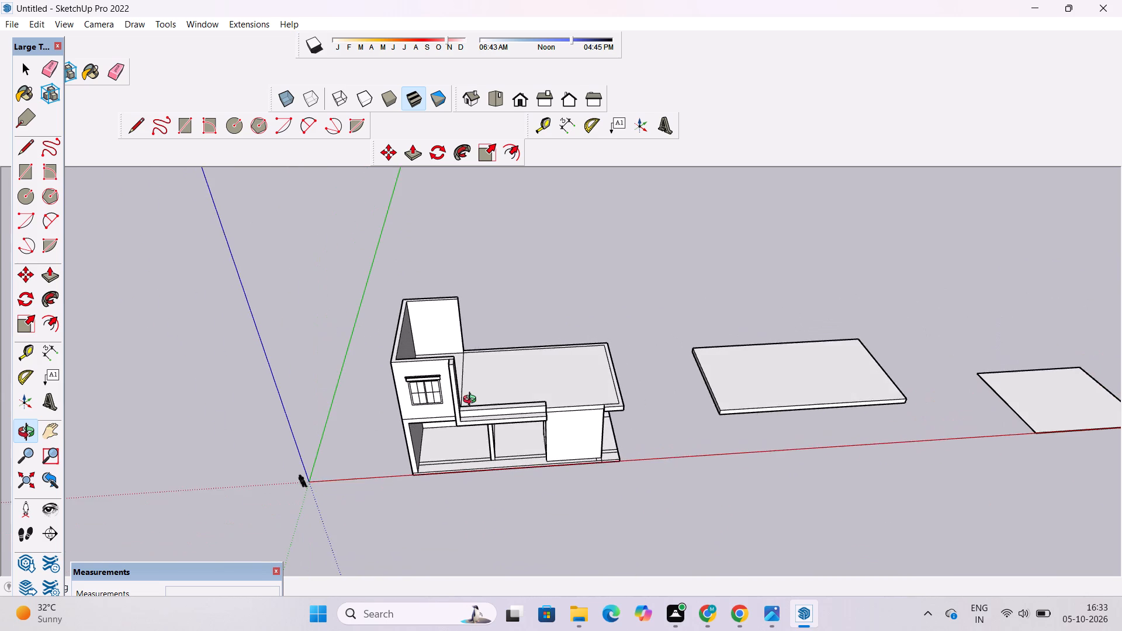
left_click_drag(472, 401, 430, 391)
scroll(505, 396, "up", 2)
left_click_drag(517, 394, 527, 434)
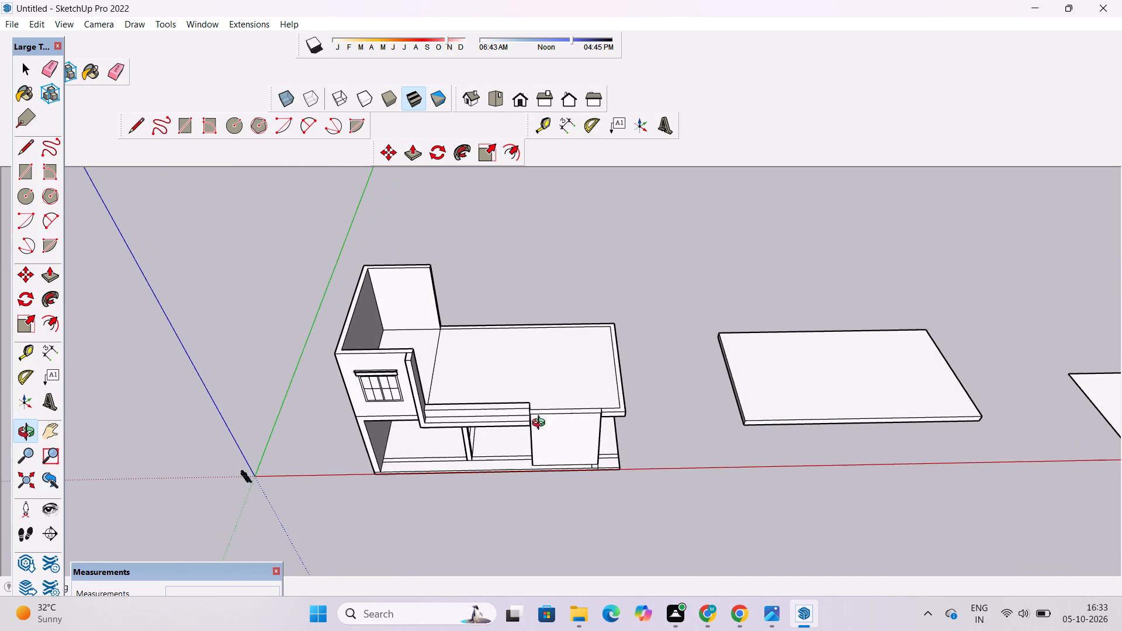
scroll(542, 407, "up", 4)
scroll(534, 411, "down", 2)
left_click_drag(535, 422, 533, 438)
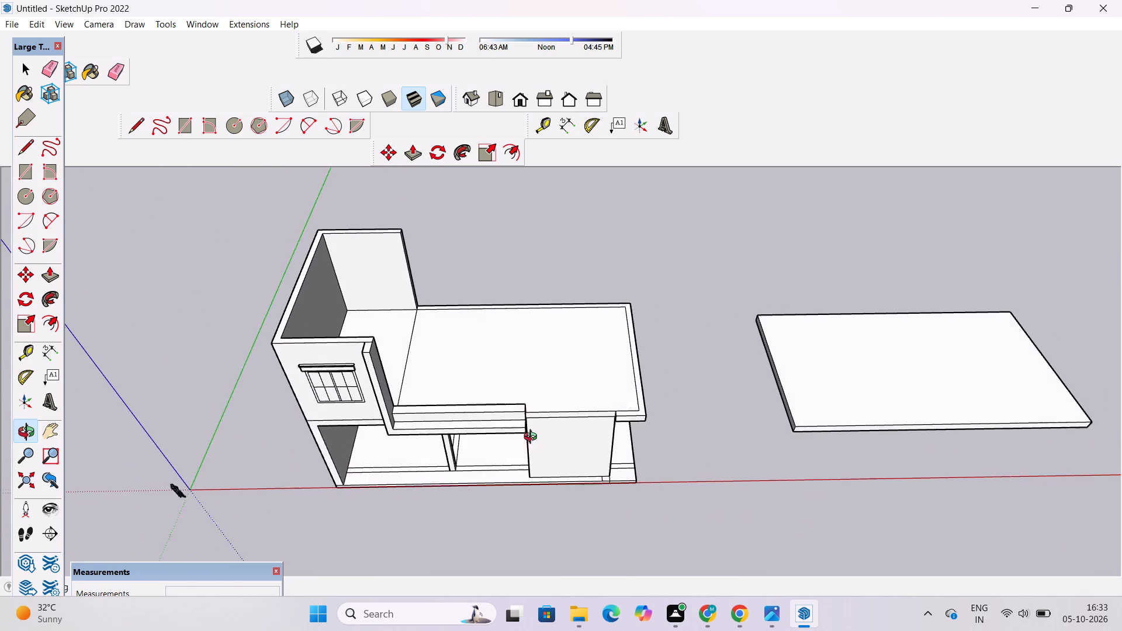
left_click_drag(533, 438, 533, 463)
scroll(537, 459, "up", 1)
left_click_drag(542, 448, 533, 453, "shift")
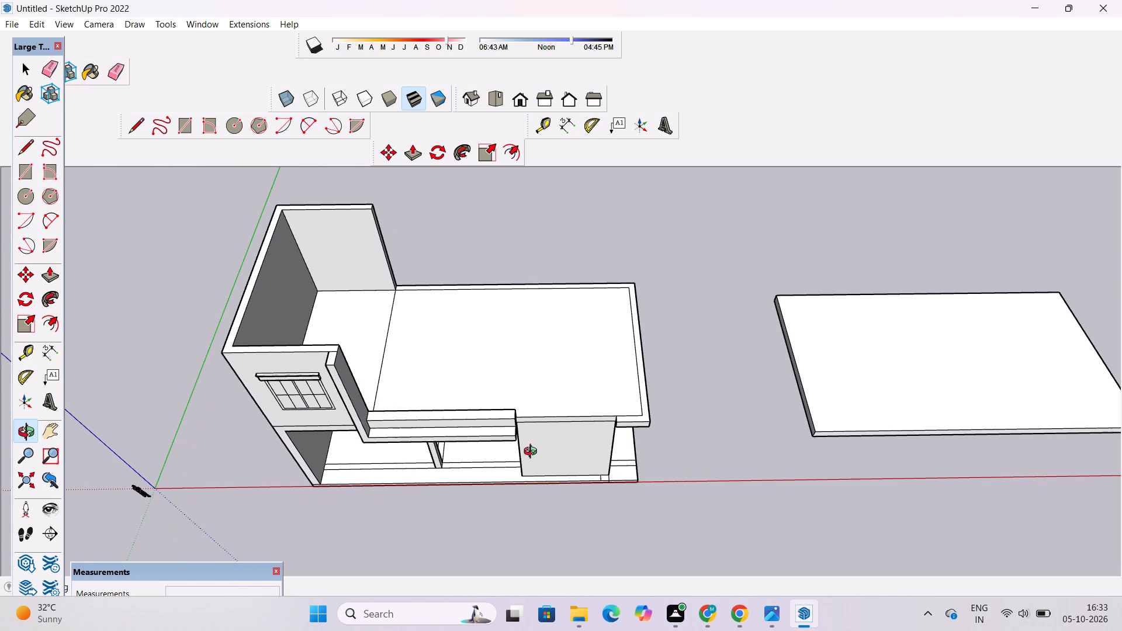
Draw a line across the flat roof from the overhang's front notch straight back to the rear edge, parallel to the green axis.
left_click_drag(531, 455, 508, 464, "shift")
left_click_drag(547, 486, 555, 508)
scroll(579, 439, "up", 8)
left_click_drag(586, 435, 599, 463, "shift")
scroll(599, 463, "up", 1)
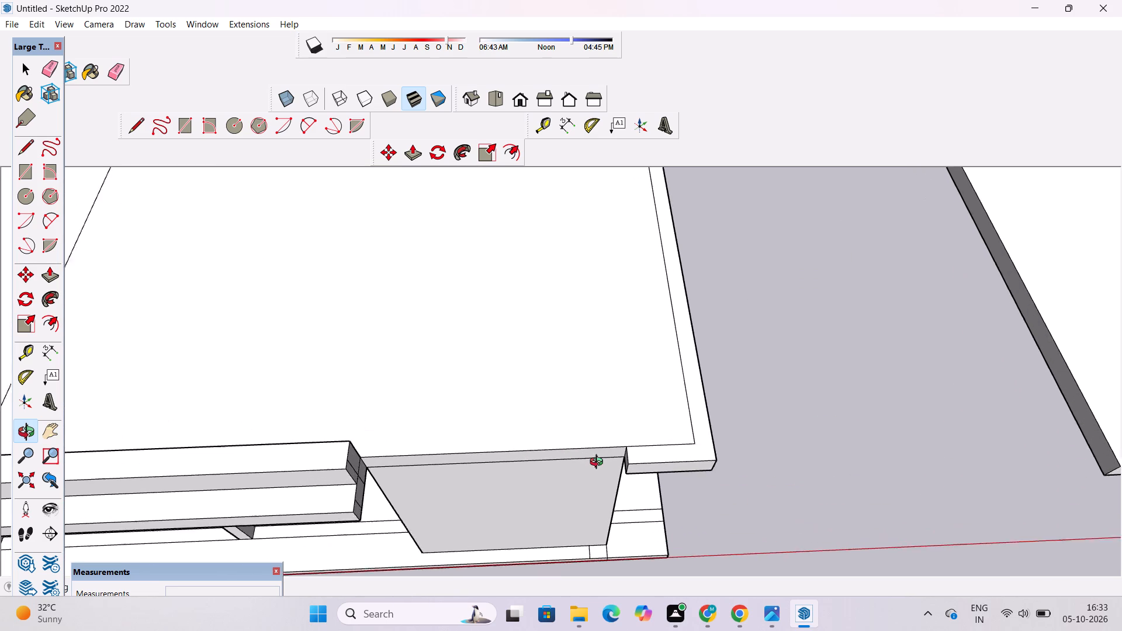
scroll(599, 463, "up", 1)
key("l")
scroll(609, 453, "up", 8)
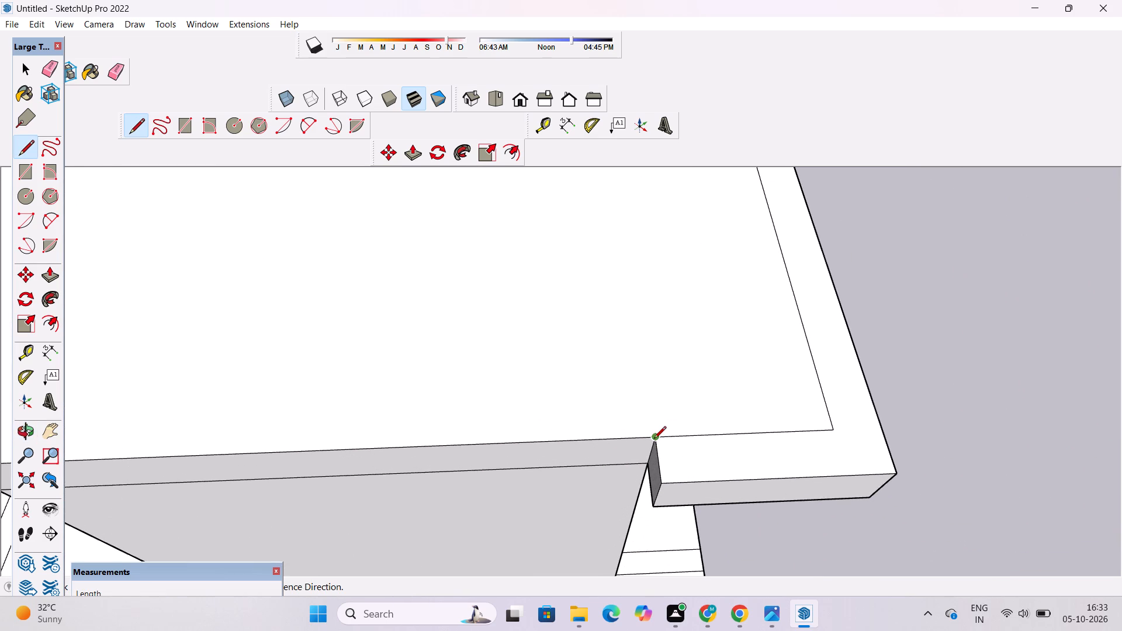
left_click(654, 439)
scroll(654, 439, "down", 20)
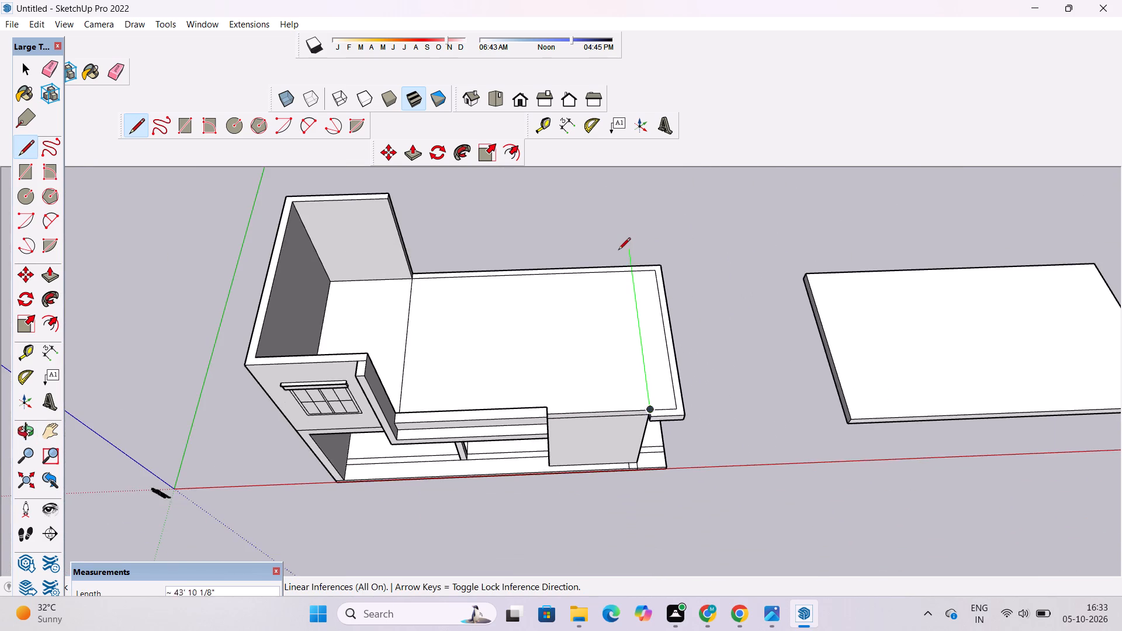
scroll(618, 251, "up", 9)
left_click(647, 283)
scroll(629, 245, "down", 3)
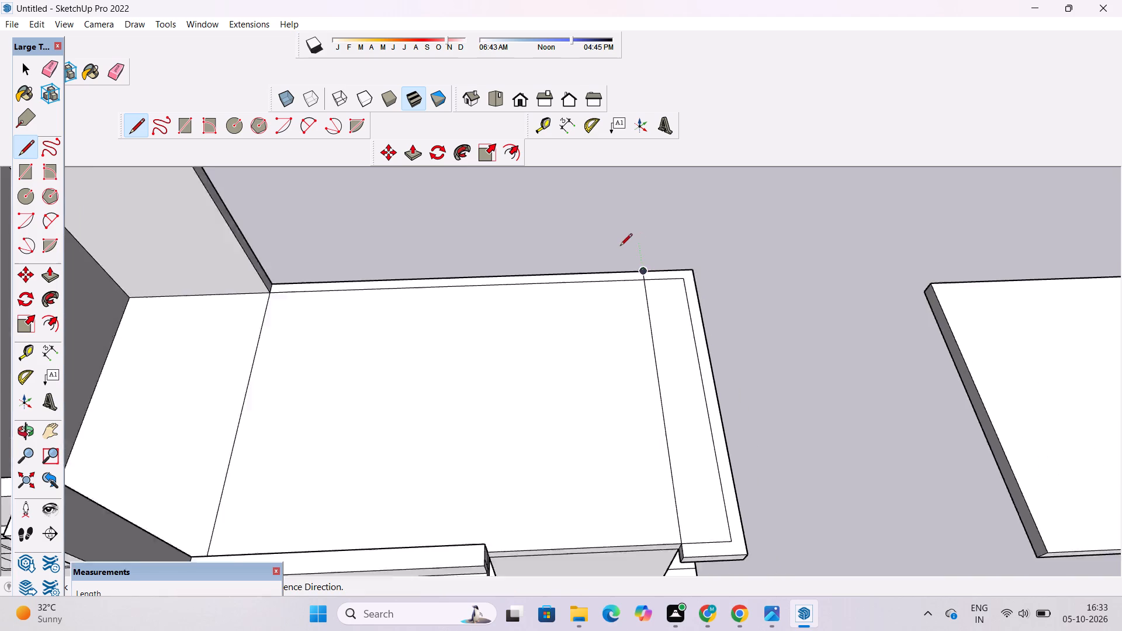
Draw a 38' 6" line across the flat roof from the parapet's end straight back to the rear edge, parallel to the green axis.
scroll(620, 247, "down", 7)
scroll(555, 497, "up", 5)
scroll(571, 312, "up", 5)
scroll(548, 365, "up", 7)
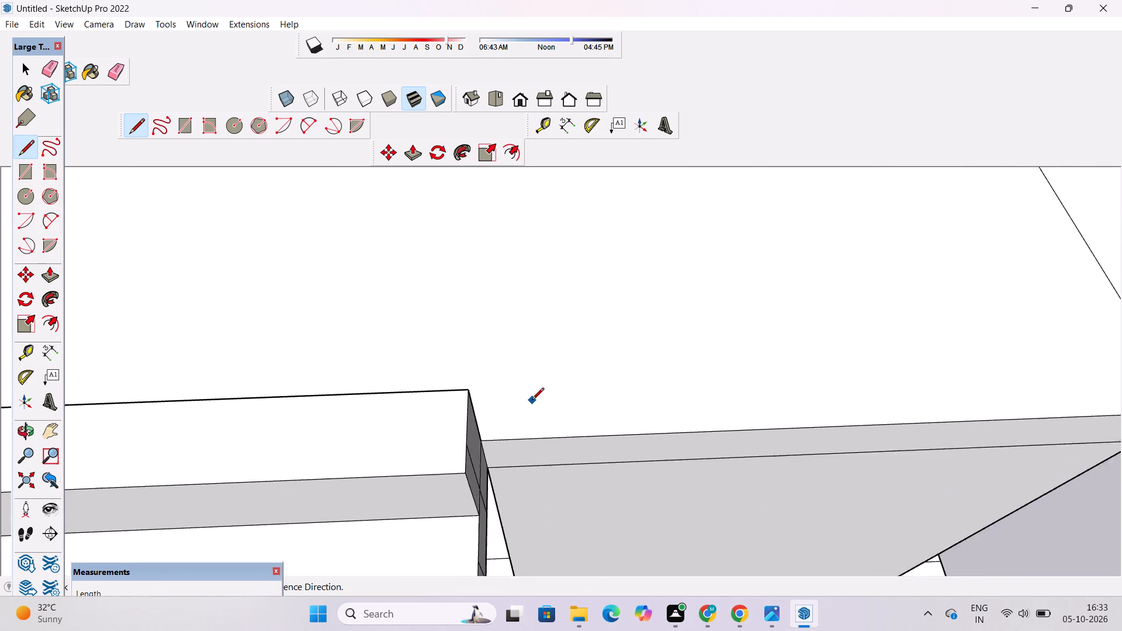
scroll(532, 401, "up", 11)
left_click(435, 463)
scroll(435, 463, "down", 6)
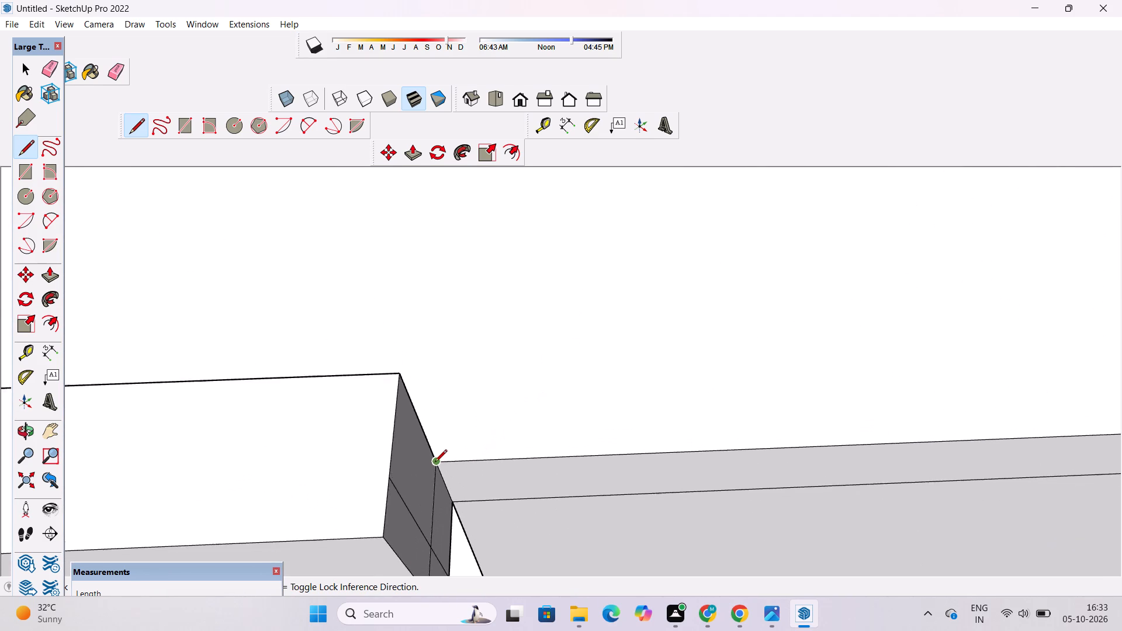
scroll(435, 463, "down", 20)
scroll(435, 463, "down", 7)
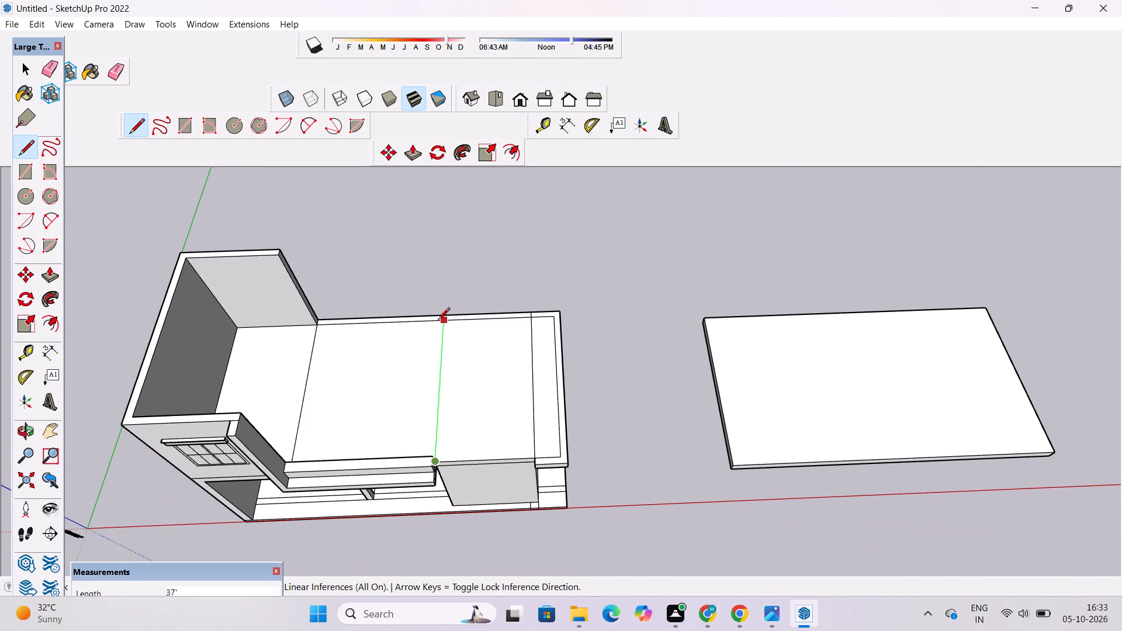
scroll(438, 317, "up", 4)
left_click(444, 314)
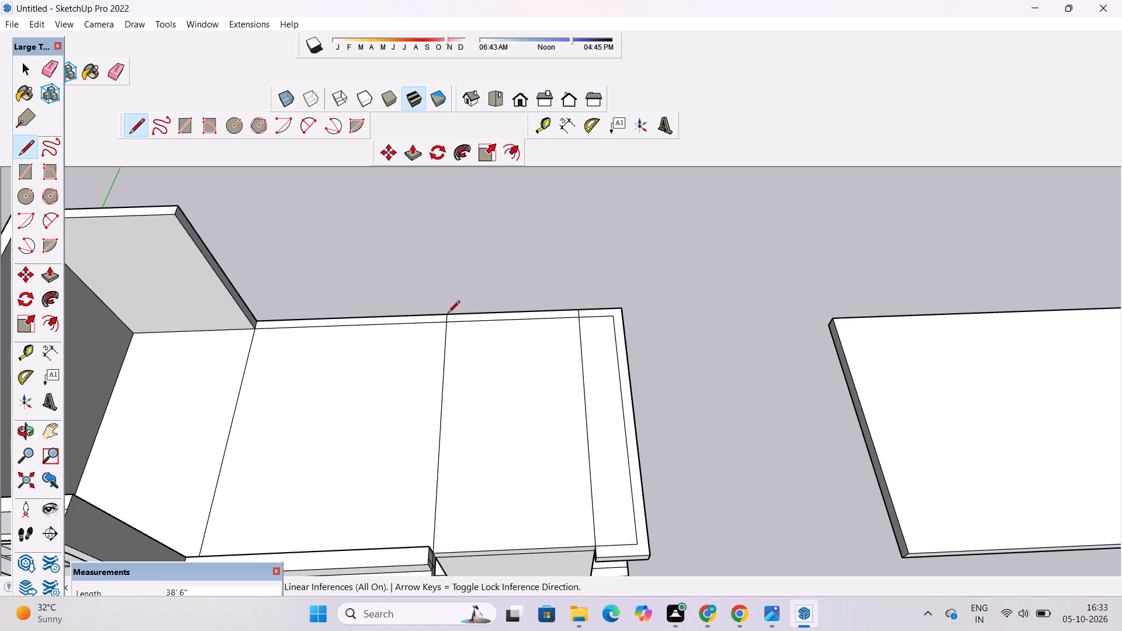
key("space")
Erase the leftover dividing edges on the end face of the stepped front parapet.
key("o")
left_click_drag(587, 450, 417, 352)
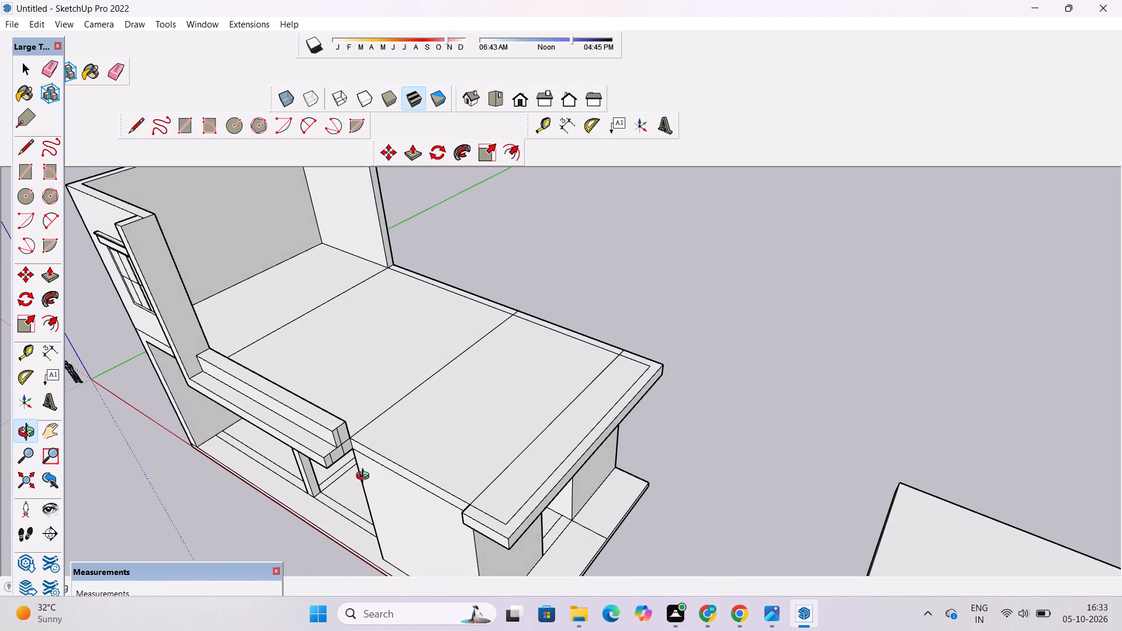
scroll(364, 482, "up", 4)
left_click_drag(366, 479, 458, 481, "shift")
scroll(427, 455, "up", 4)
left_click_drag(408, 446, 336, 391)
left_click_drag(360, 377, 379, 386, "shift")
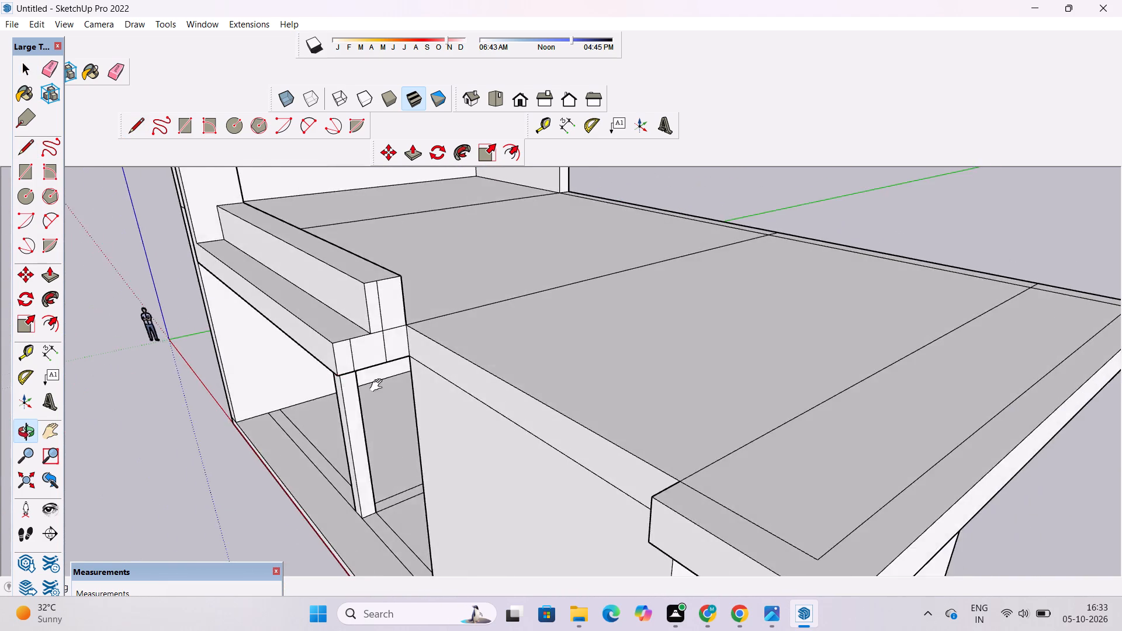
left_click_drag(379, 386, 425, 412, "shift")
scroll(508, 414, "up", 4)
left_click_drag(564, 446, 517, 391)
left_click_drag(516, 390, 510, 399, "shift")
left_click_drag(510, 399, 512, 418)
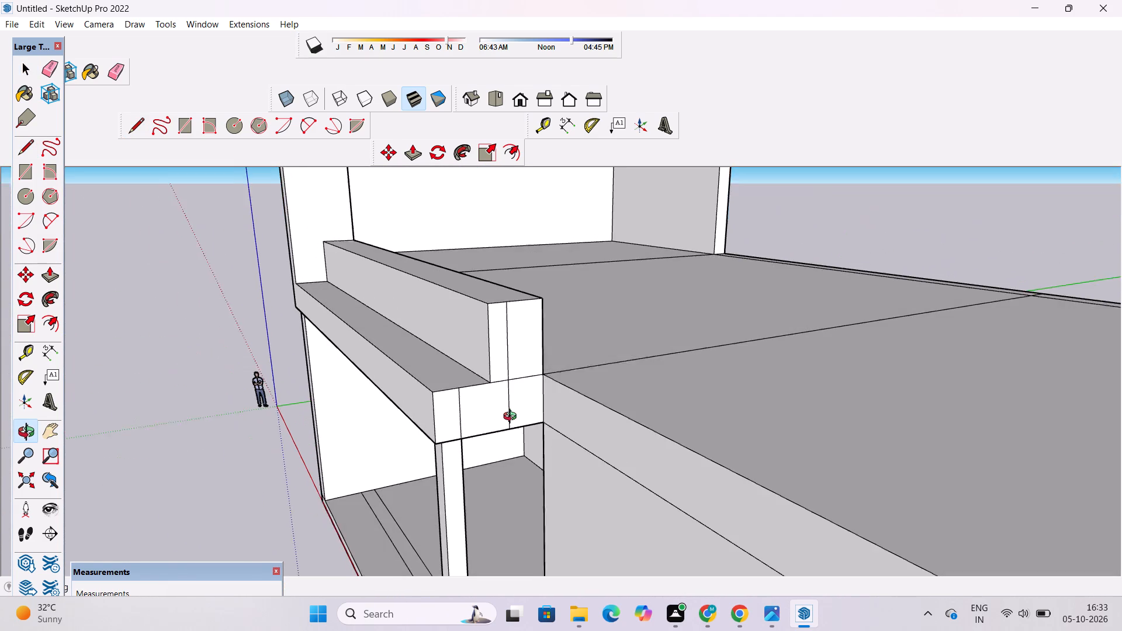
left_click_drag(512, 418, 517, 422)
key("e")
scroll(511, 351, "down", 4)
left_click_drag(515, 347, 511, 378)
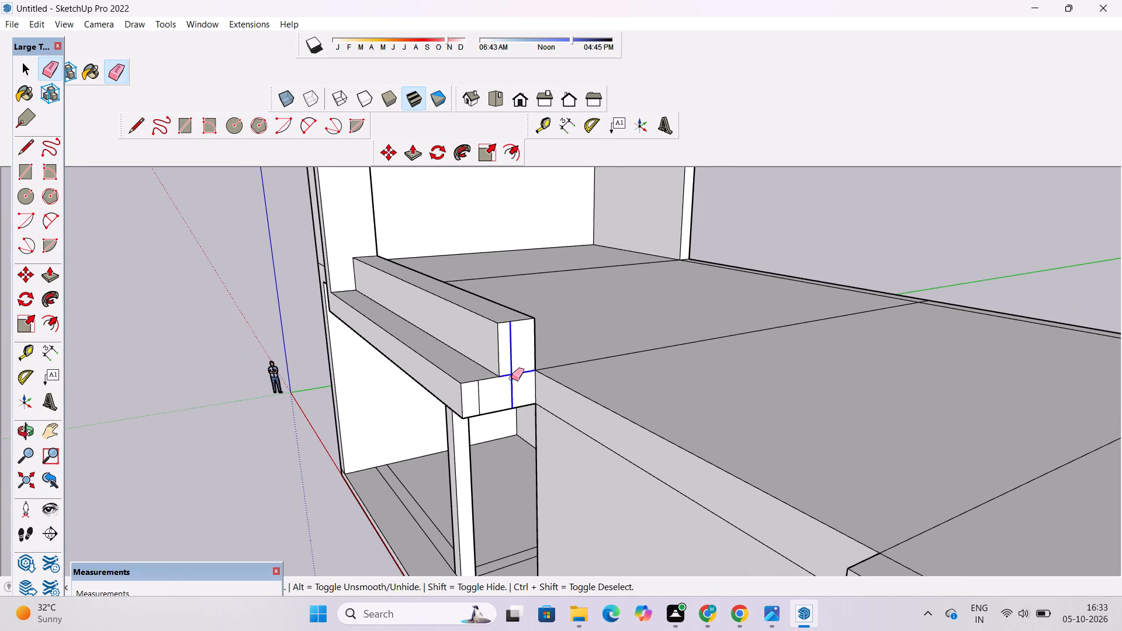
left_click_drag(511, 378, 504, 405)
left_click_drag(484, 401, 473, 403)
scroll(475, 403, "up", 2)
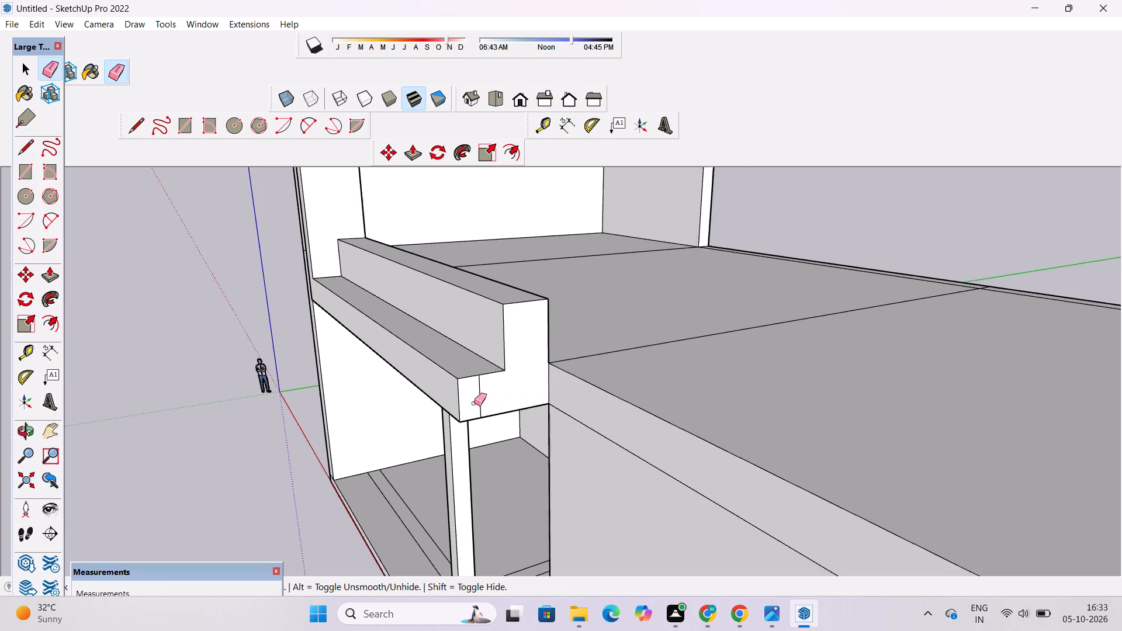
scroll(474, 403, "up", 3)
left_click_drag(486, 394, 480, 398)
Examine the building's front, parapet end and flat roof from several angles.
key("o")
scroll(580, 366, "down", 3)
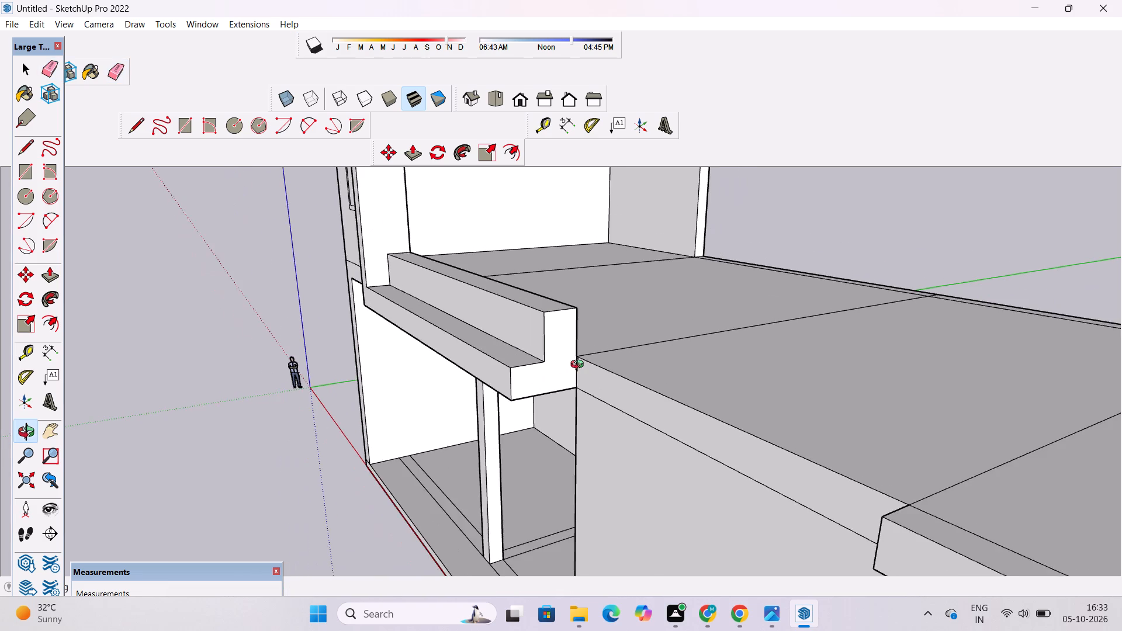
scroll(580, 366, "down", 7)
left_click_drag(449, 424, 582, 442)
scroll(585, 443, "down", 4)
left_click_drag(598, 443, 590, 439, "shift")
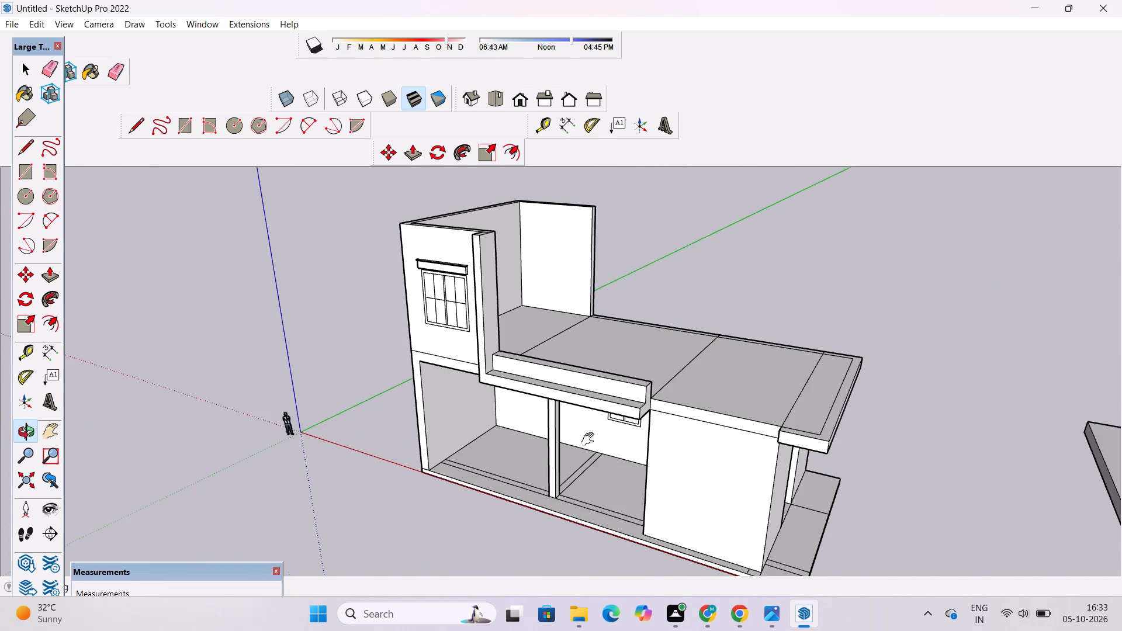
left_click_drag(590, 439, 526, 425, "shift")
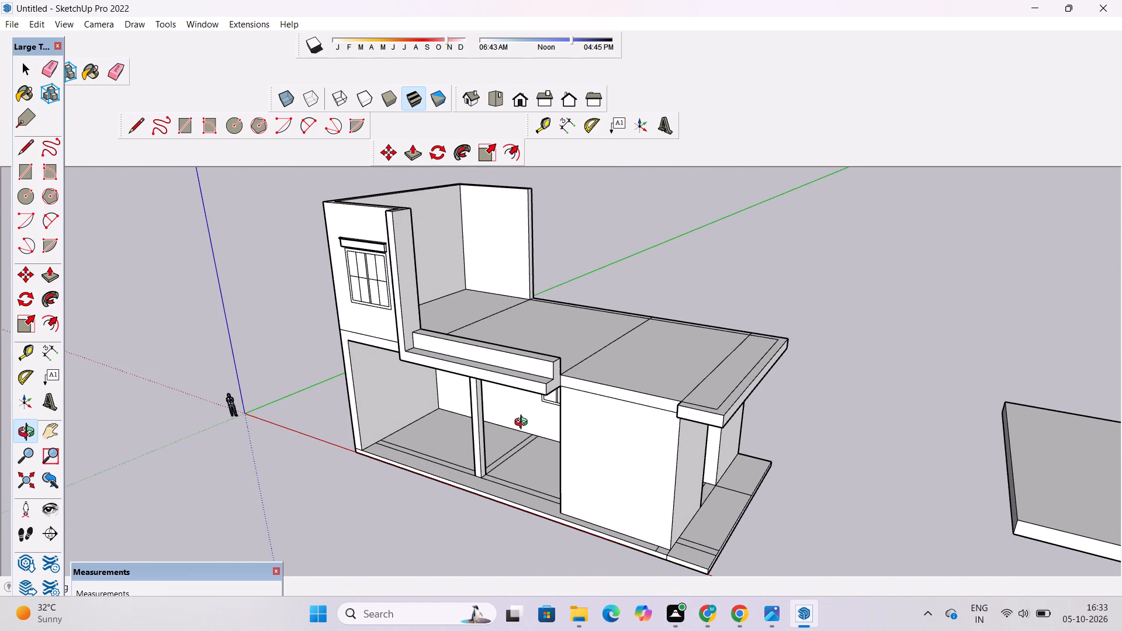
scroll(524, 424, "down", 3)
scroll(524, 426, "up", 3)
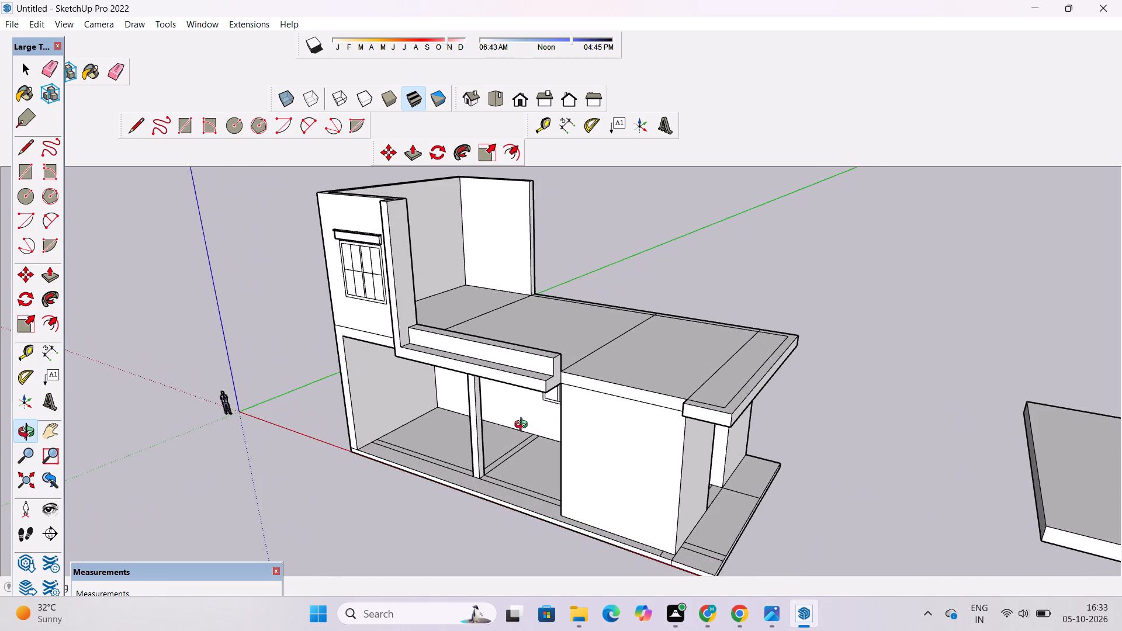
left_click_drag(544, 432, 453, 422, "shift")
left_click_drag(477, 426, 622, 540)
scroll(565, 424, "up", 2)
left_click_drag(518, 482, 535, 374)
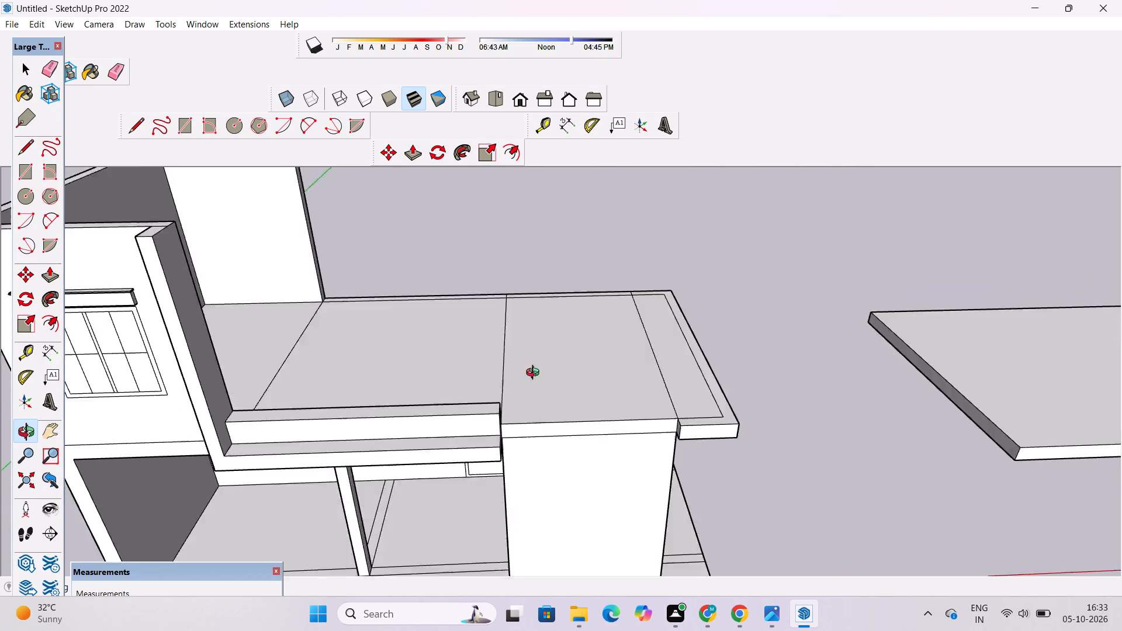
left_click_drag(535, 374, 615, 210)
triple_click(615, 210)
scroll(599, 258, "down", 4)
left_click_drag(594, 280, 520, 480)
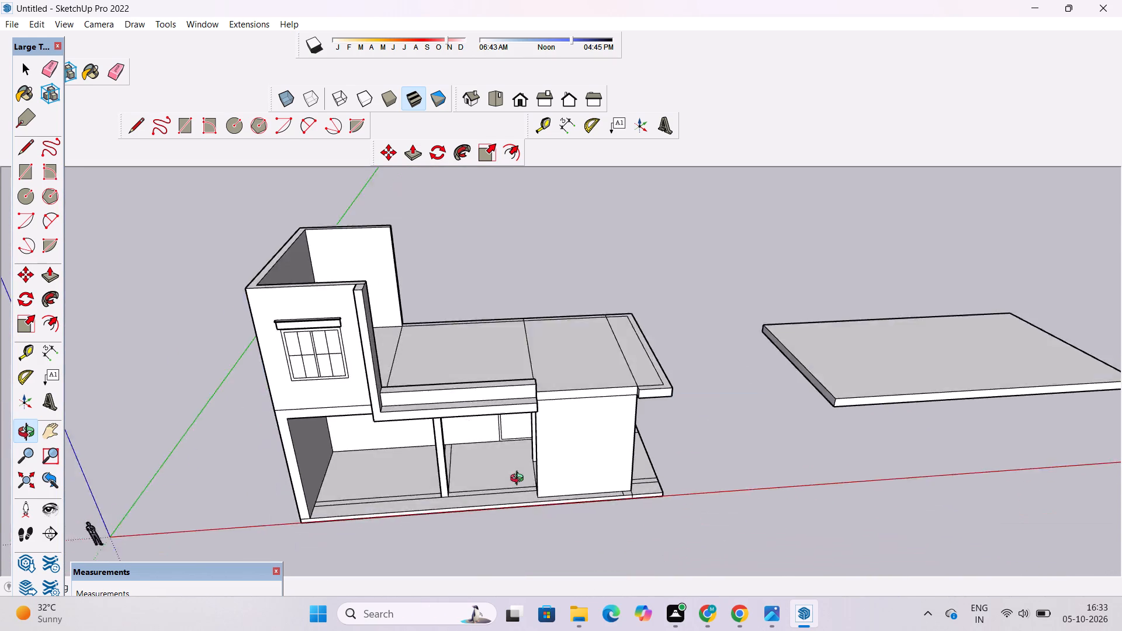
left_click_drag(520, 480, 503, 520)
Erase the short segments of the two roof dividing lines that cross the narrow border strip along the rear edge.
scroll(634, 371, "up", 4)
left_click_drag(643, 346, 643, 379, "shift")
left_click_drag(642, 386, 598, 427)
scroll(566, 344, "up", 3)
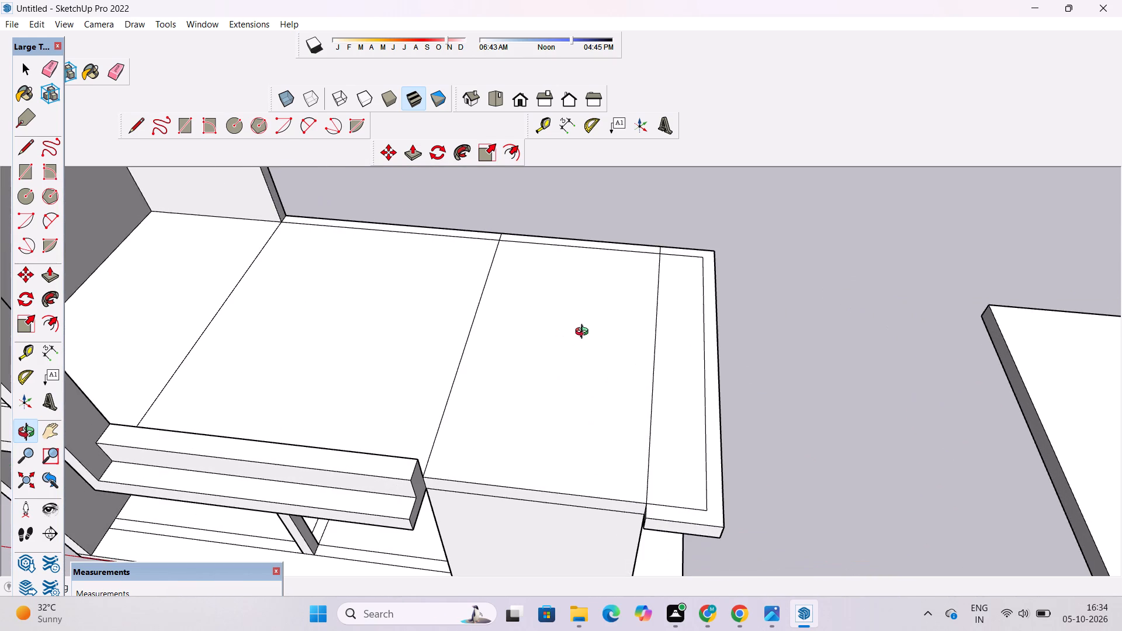
scroll(575, 330, "down", 3)
left_click_drag(581, 327, 589, 386, "shift")
left_click_drag(588, 395, 580, 481)
scroll(576, 281, "up", 4)
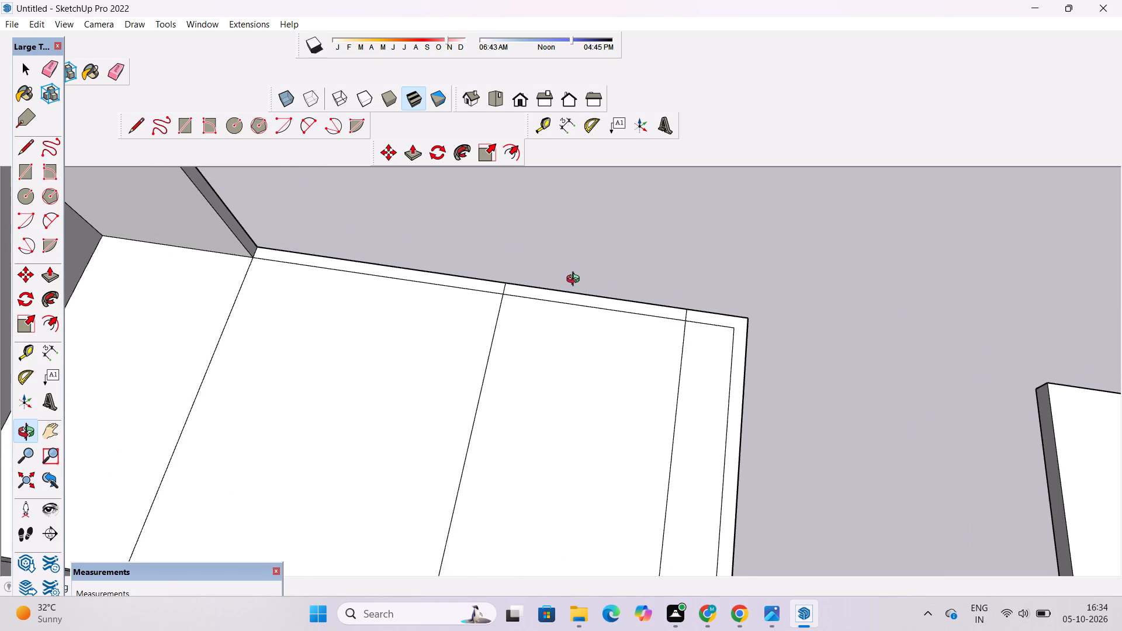
left_click_drag(574, 311, 577, 321, "shift")
left_click_drag(581, 327, 612, 383)
key("e")
scroll(505, 359, "up", 9)
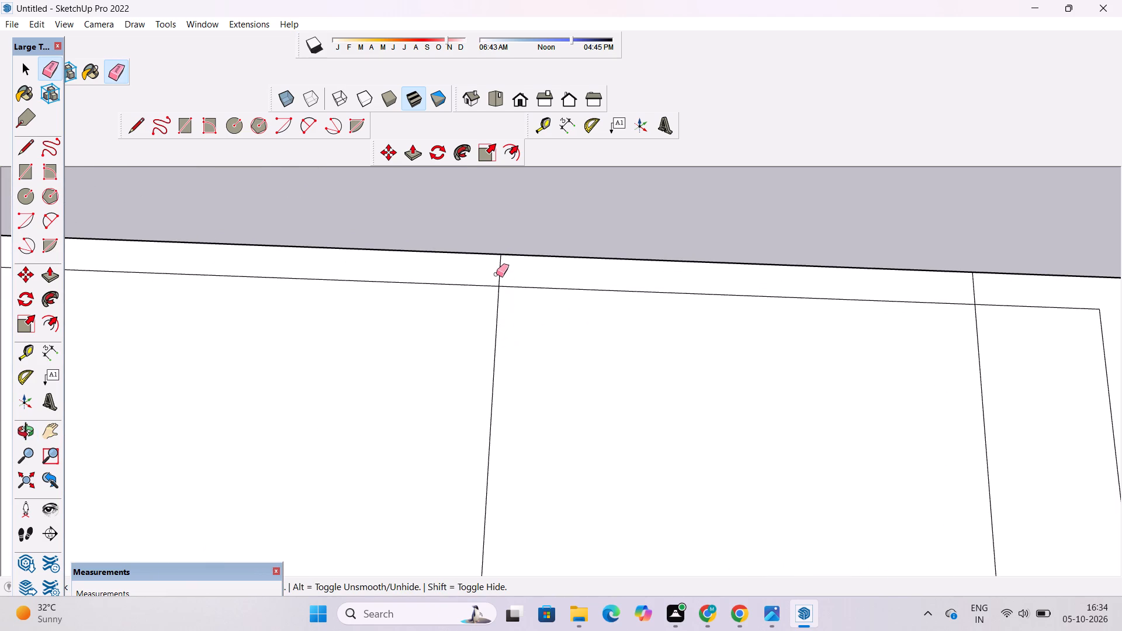
left_click_drag(498, 269, 508, 278)
scroll(355, 292, "down", 6)
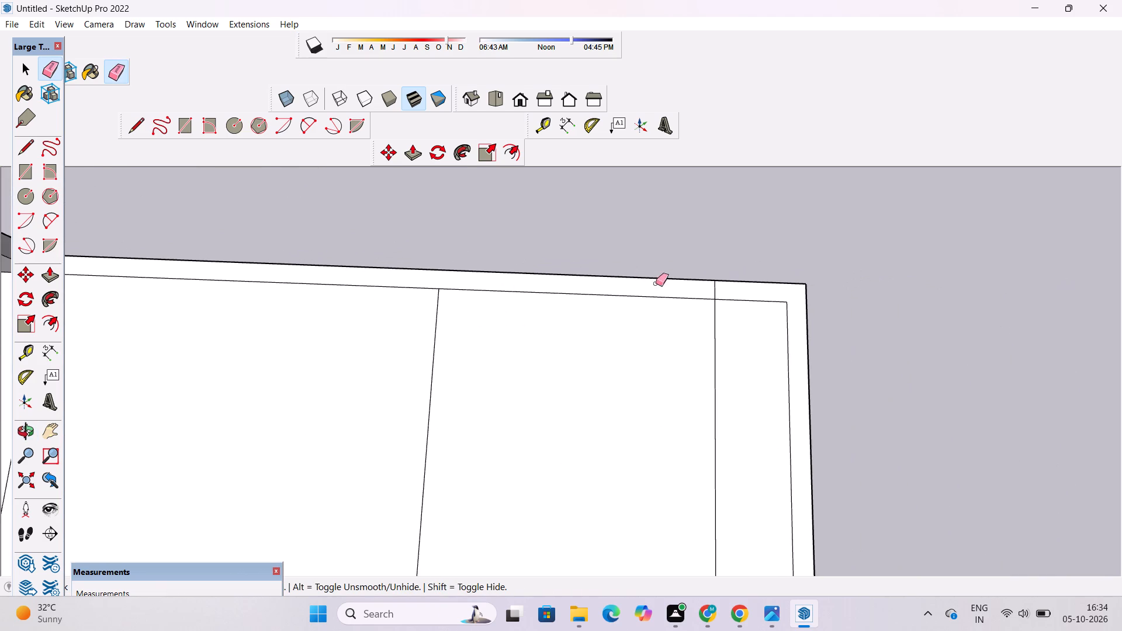
scroll(697, 297, "up", 5)
left_click_drag(738, 281, 705, 296)
key("space")
Examine the divided flat roof, the building's rear and front, and the separate slab beside it.
type("o")
scroll(692, 307, "down", 6)
left_click_drag(642, 422, 650, 325)
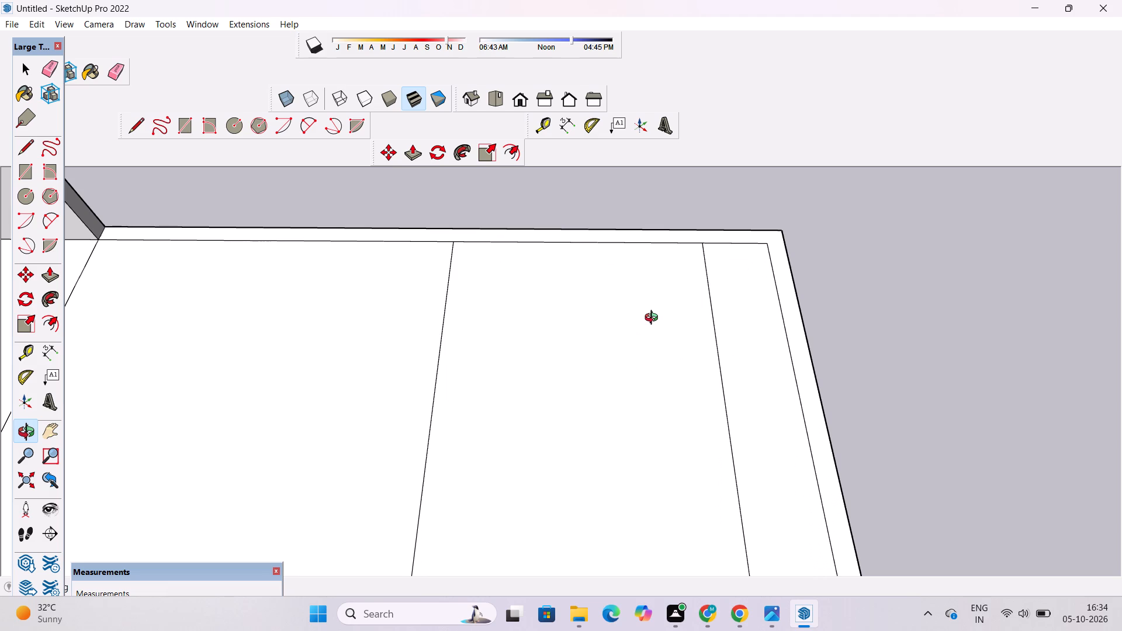
scroll(650, 315, "down", 6)
left_click_drag(645, 456, 643, 407)
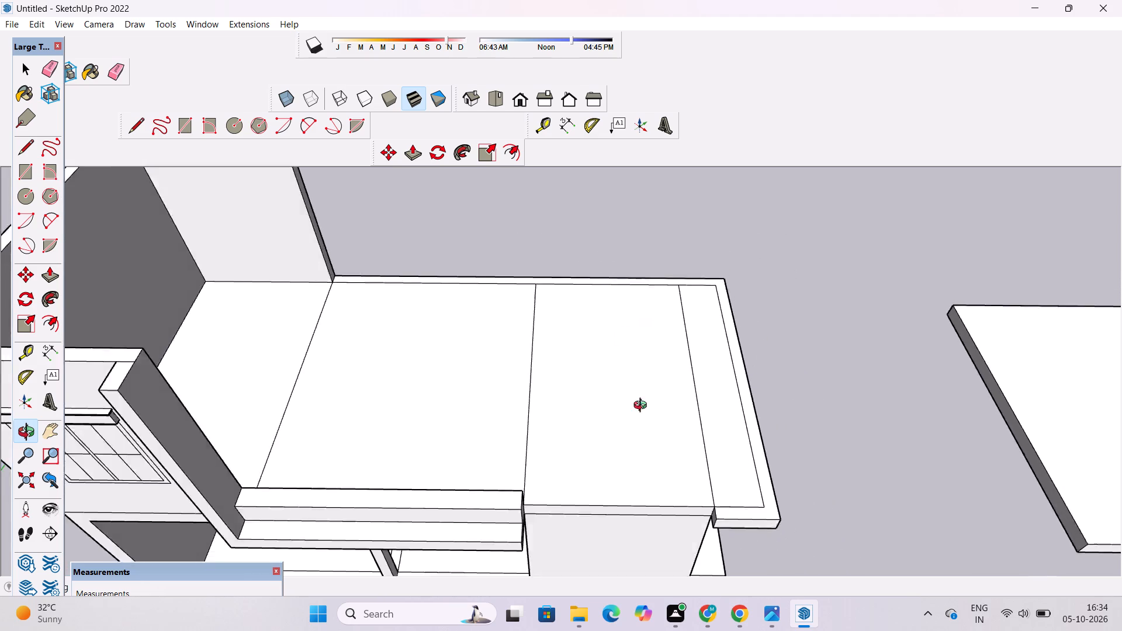
left_click_drag(643, 407, 340, 292)
scroll(514, 359, "down", 5)
left_click_drag(964, 272, 431, 386)
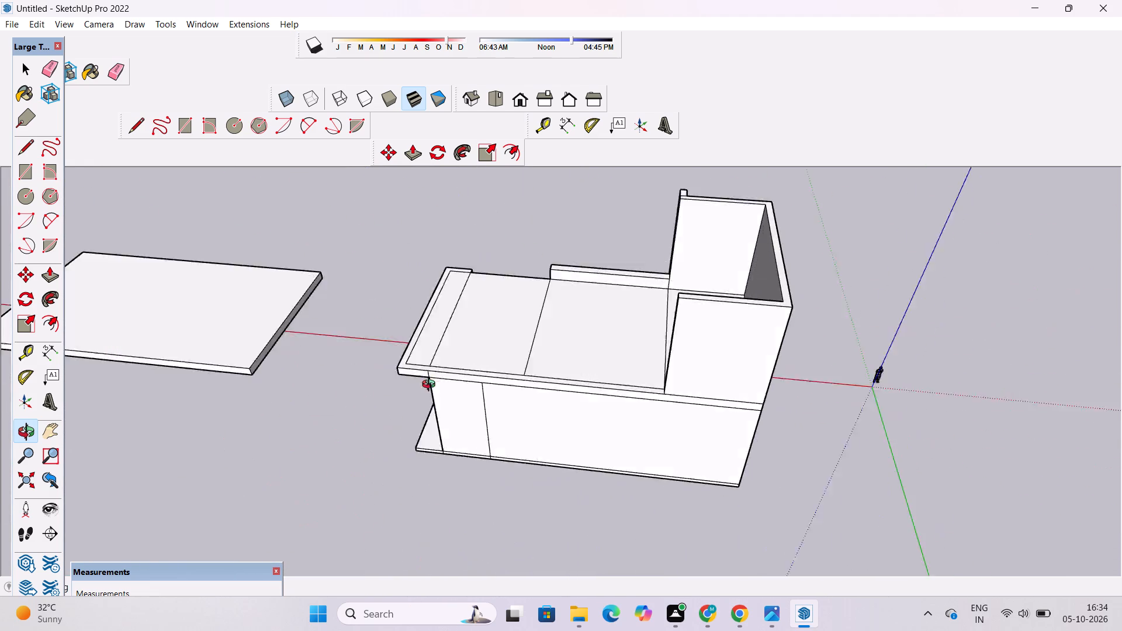
left_click_drag(431, 386, 1092, 413)
scroll(414, 453, "up", 3)
left_click_drag(406, 466, 576, 213)
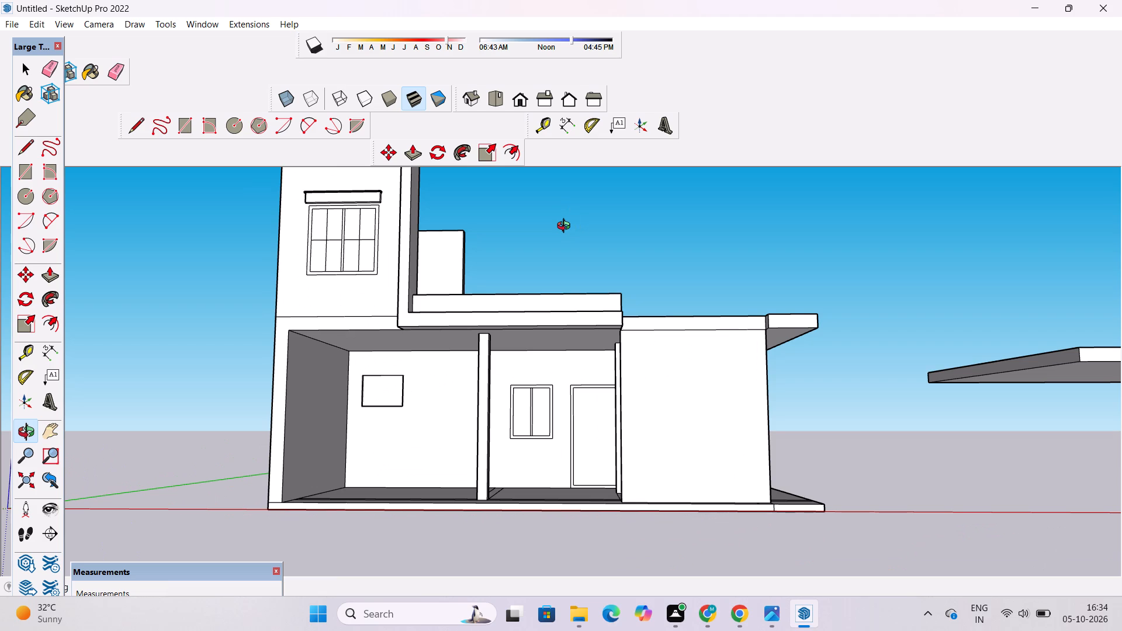
scroll(566, 227, "down", 5)
left_click_drag(565, 311, 580, 488)
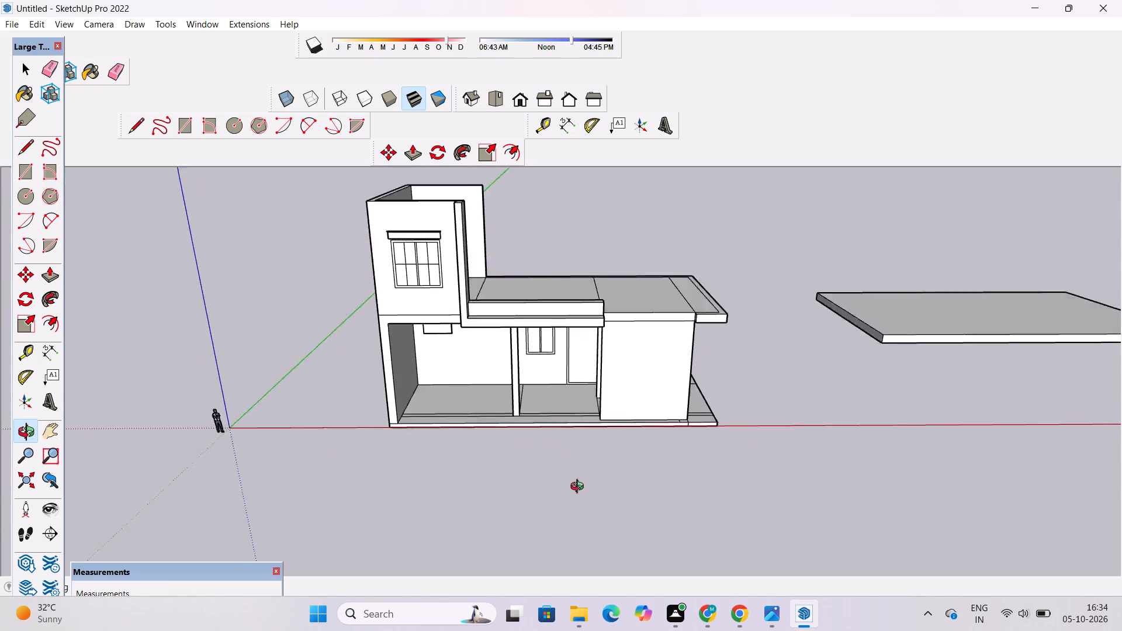
left_click_drag(580, 488, 580, 491)
scroll(572, 352, "up", 9)
left_click_drag(896, 244, 709, 336, "shift")
scroll(701, 328, "down", 3)
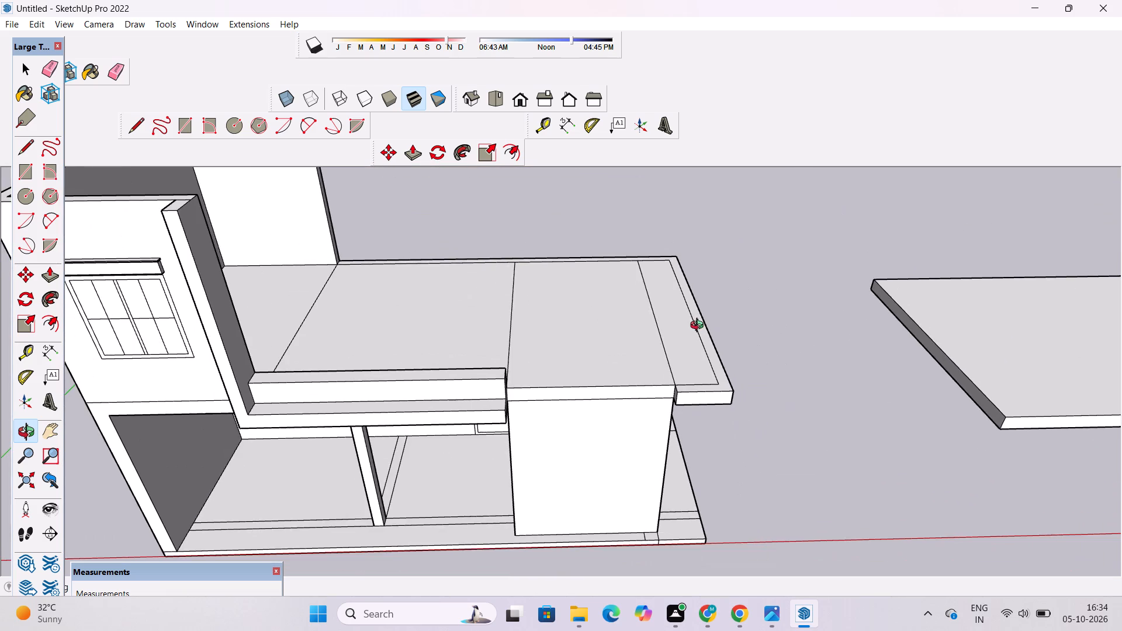
left_click_drag(654, 323, 653, 355)
left_click_drag(562, 353, 601, 414, "shift")
left_click_drag(637, 297, 638, 334, "shift")
left_click_drag(664, 354, 647, 356)
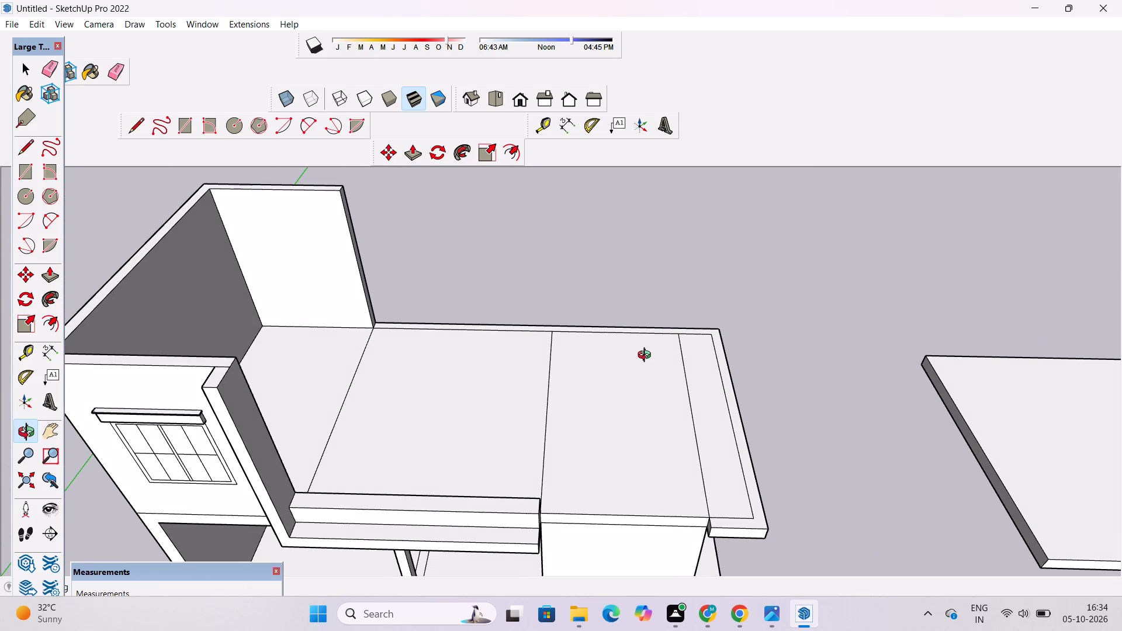
left_click_drag(565, 350, 594, 369, "shift")
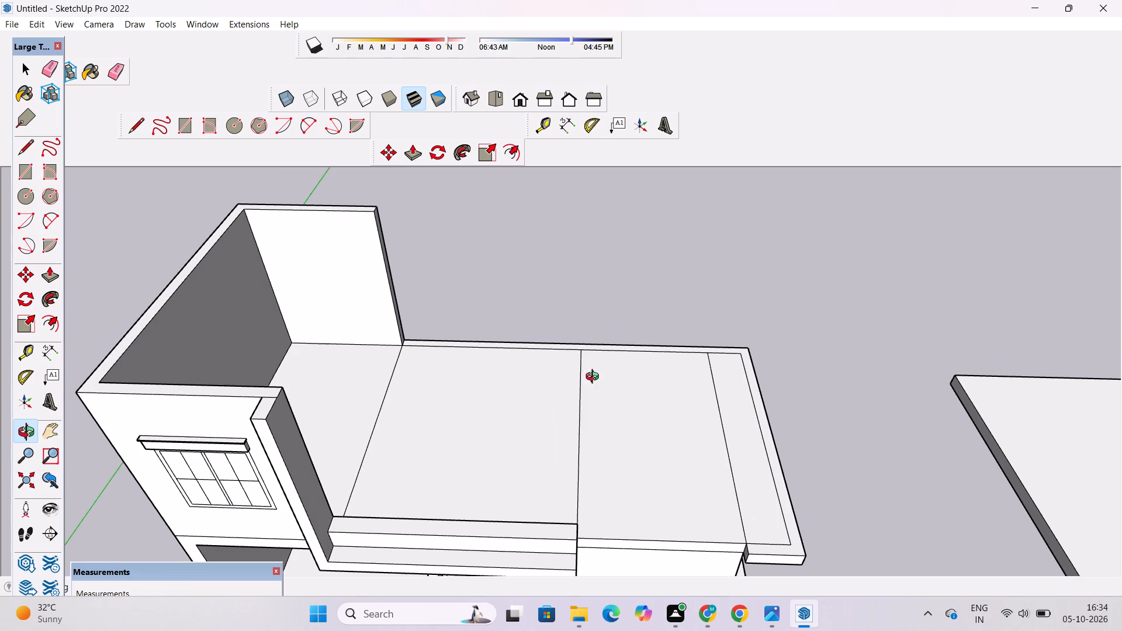
left_click_drag(572, 403, 595, 276)
left_click_drag(584, 332, 609, 324, "shift")
left_click(622, 335)
scroll(622, 337, "down", 6)
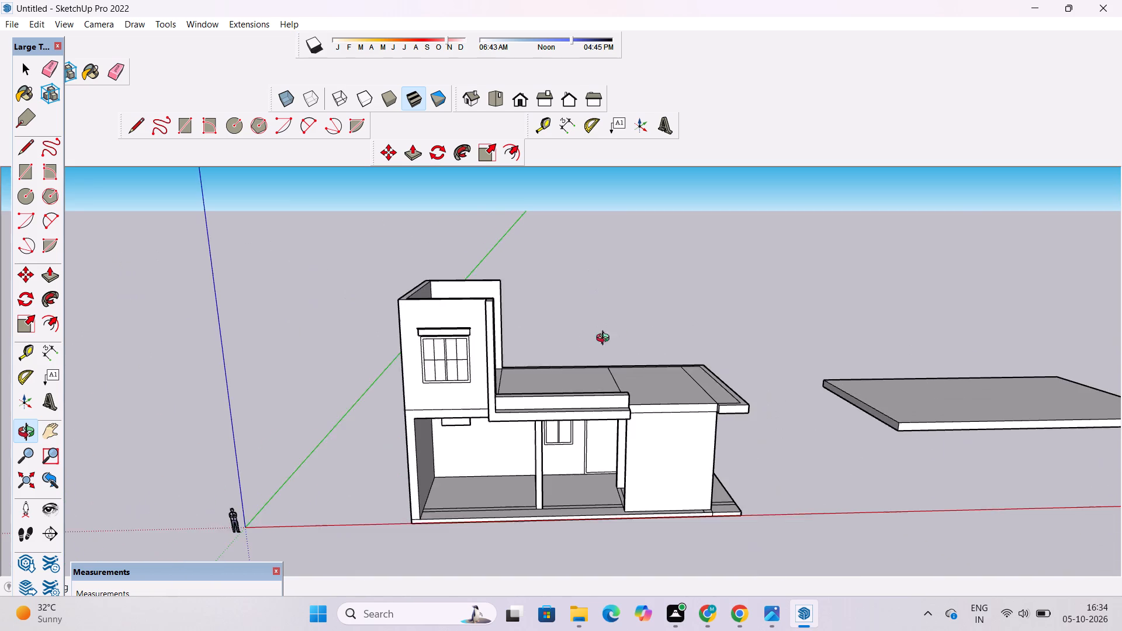
left_click_drag(587, 351, 646, 396)
left_click_drag(646, 396, 573, 398)
left_click_drag(573, 398, 651, 441, "shift")
Copy the separate roof slab by its lower rear corner onto the top outer rear corner of the tower.
key("space")
left_click(764, 334)
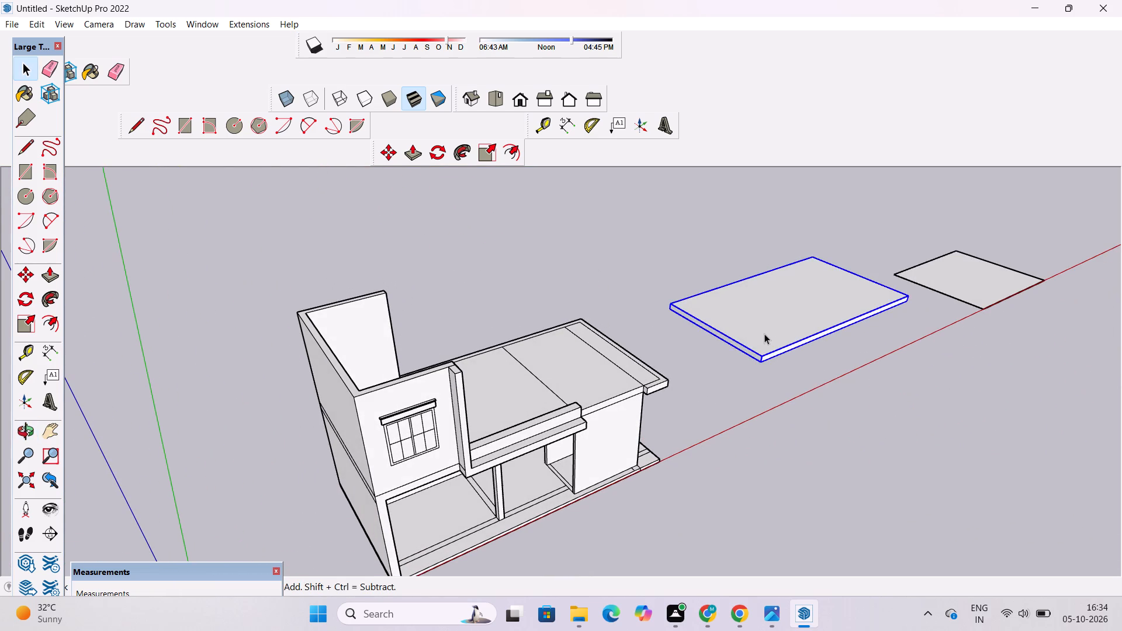
key("m")
scroll(628, 323, "up", 9)
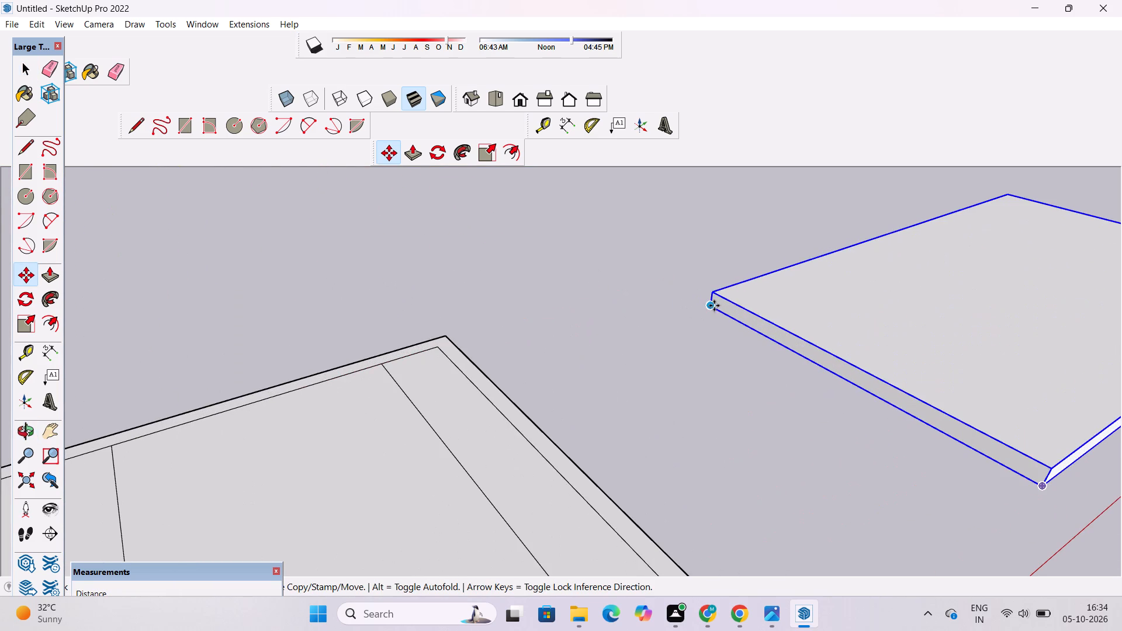
left_click(707, 310)
scroll(701, 320, "down", 12)
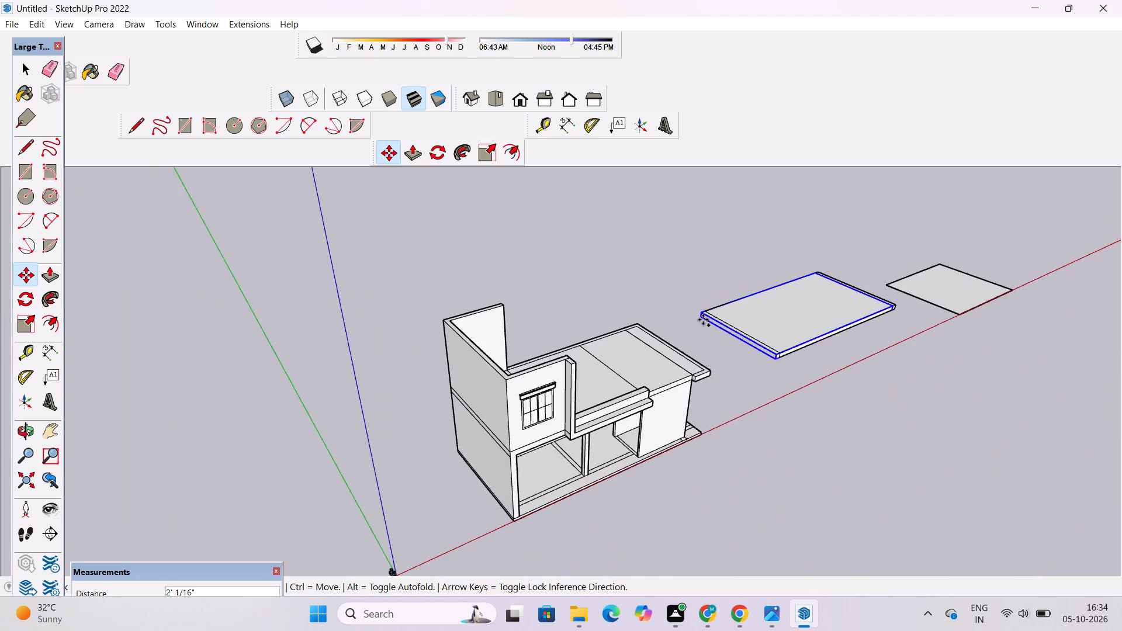
scroll(703, 320, "down", 16)
scroll(639, 317, "up", 4)
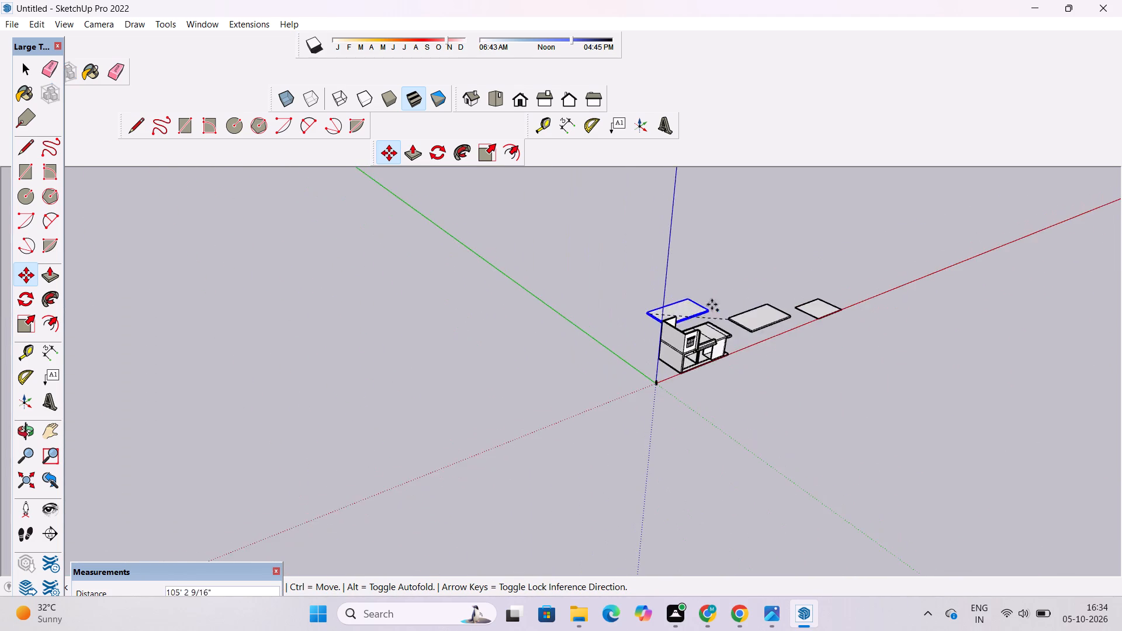
scroll(714, 308, "up", 15)
scroll(580, 358, "up", 5)
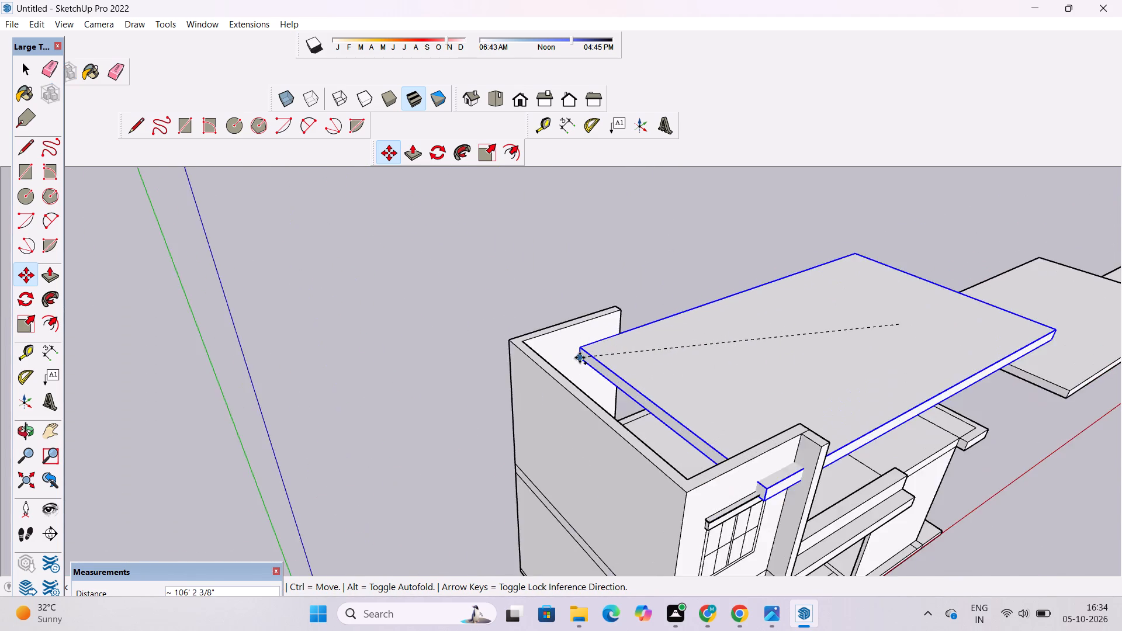
scroll(580, 358, "up", 3)
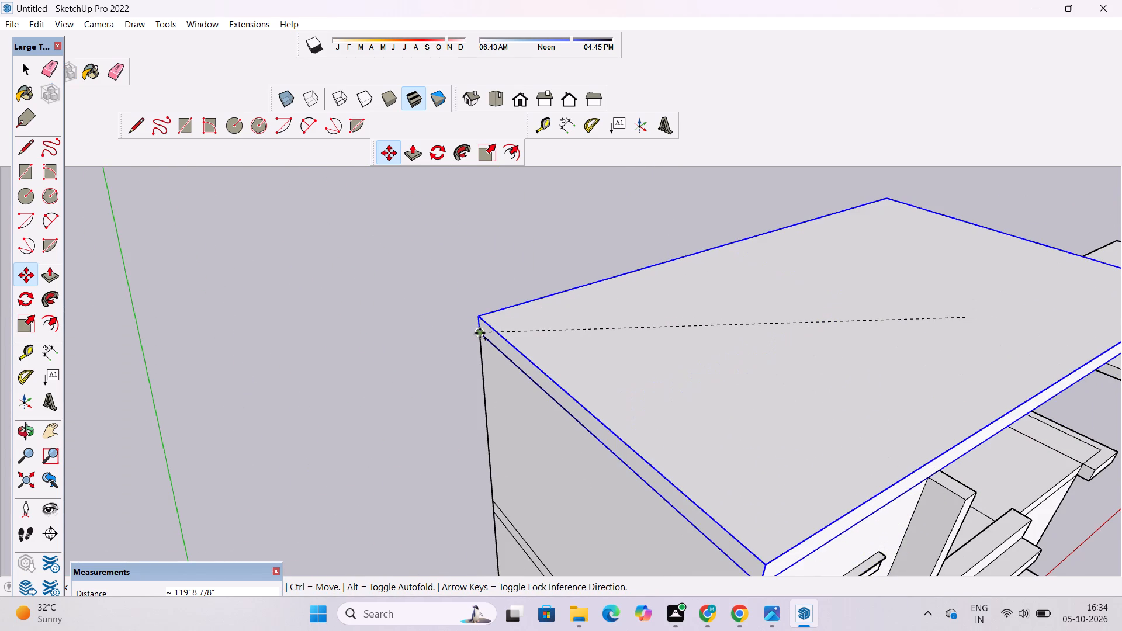
left_click(480, 333)
key("space")
Explode the copied slab on top of the tower into loose geometry and deselect it.
key("o")
left_click_drag(795, 405, 610, 216)
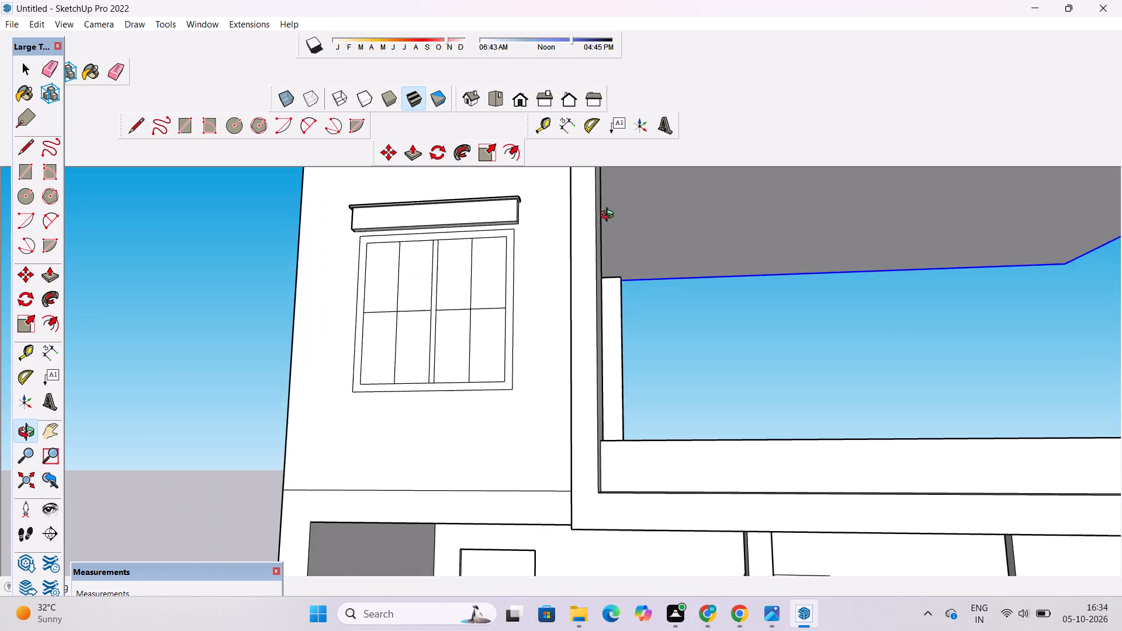
scroll(612, 221, "down", 6)
left_click_drag(630, 263, 649, 335)
scroll(650, 325, "down", 6)
scroll(670, 267, "up", 2)
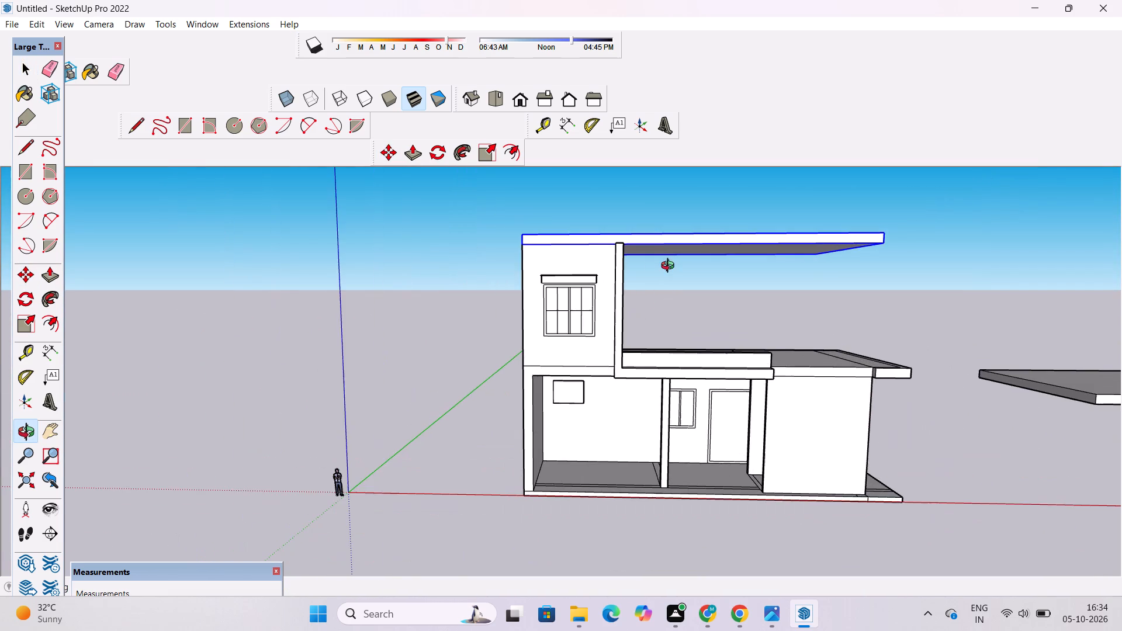
left_click_drag(670, 267, 615, 273, "shift")
left_click_drag(614, 274, 671, 395)
scroll(640, 310, "up", 3)
left_click_drag(636, 300, 601, 307, "shift")
key("space")
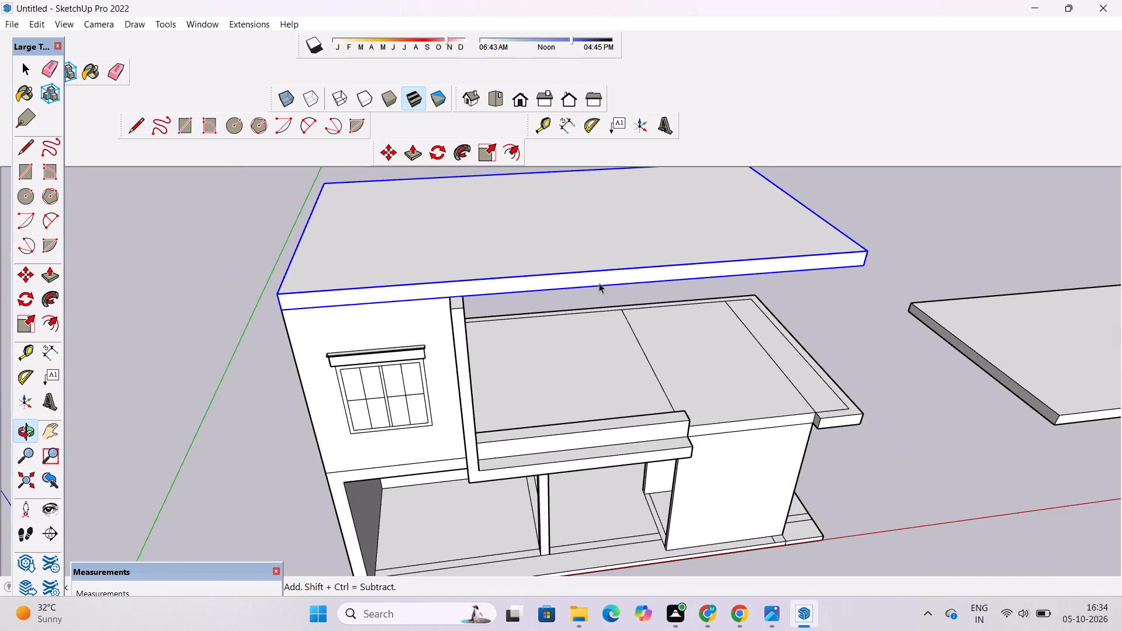
right_click(597, 265)
left_click(645, 356)
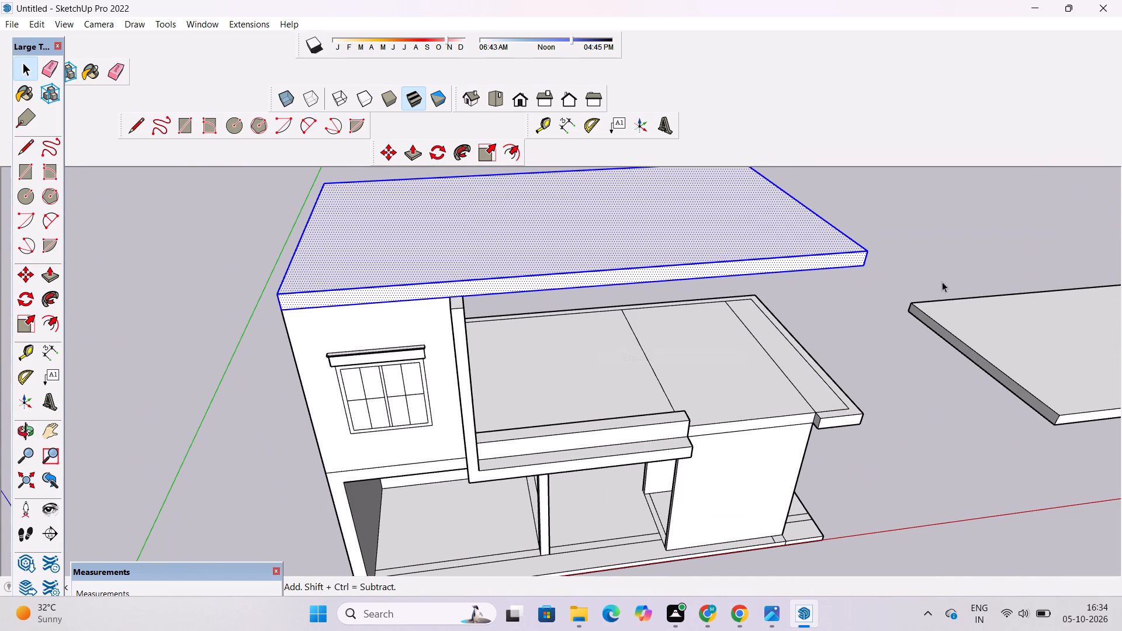
left_click(942, 282)
Examine the upper roof slab on the tower from the front, from below and from above.
key("o")
left_click_drag(808, 337, 735, 168)
scroll(677, 254, "down", 5)
left_click_drag(617, 264, 621, 279)
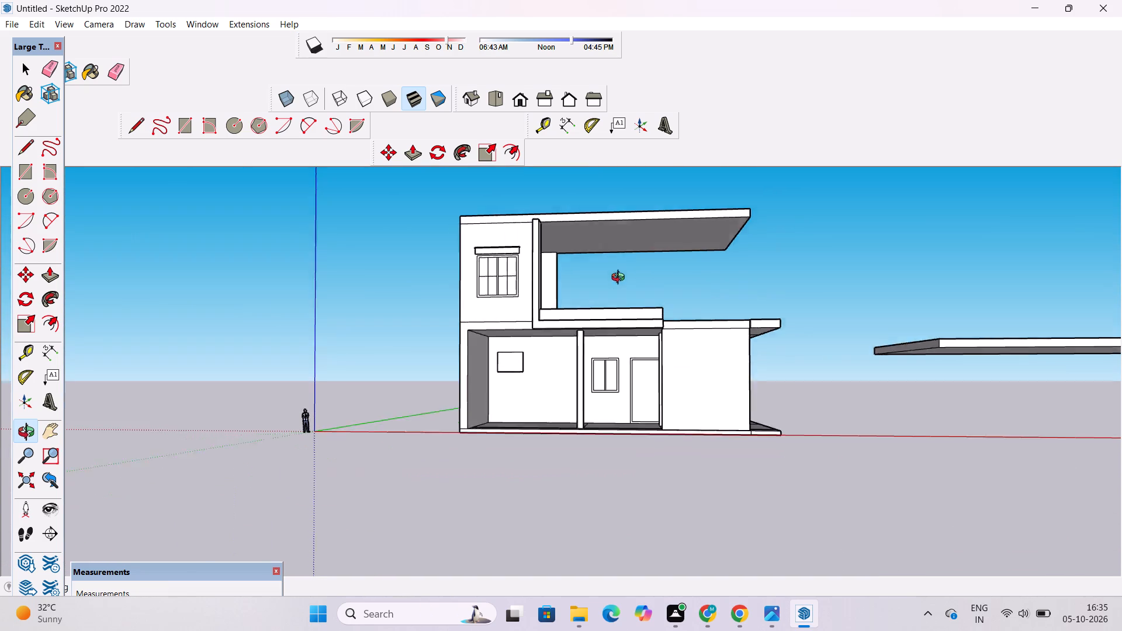
left_click_drag(621, 279, 705, 397)
scroll(614, 272, "up", 3)
left_click_drag(611, 271, 523, 272, "shift")
left_click_drag(542, 267, 645, 314)
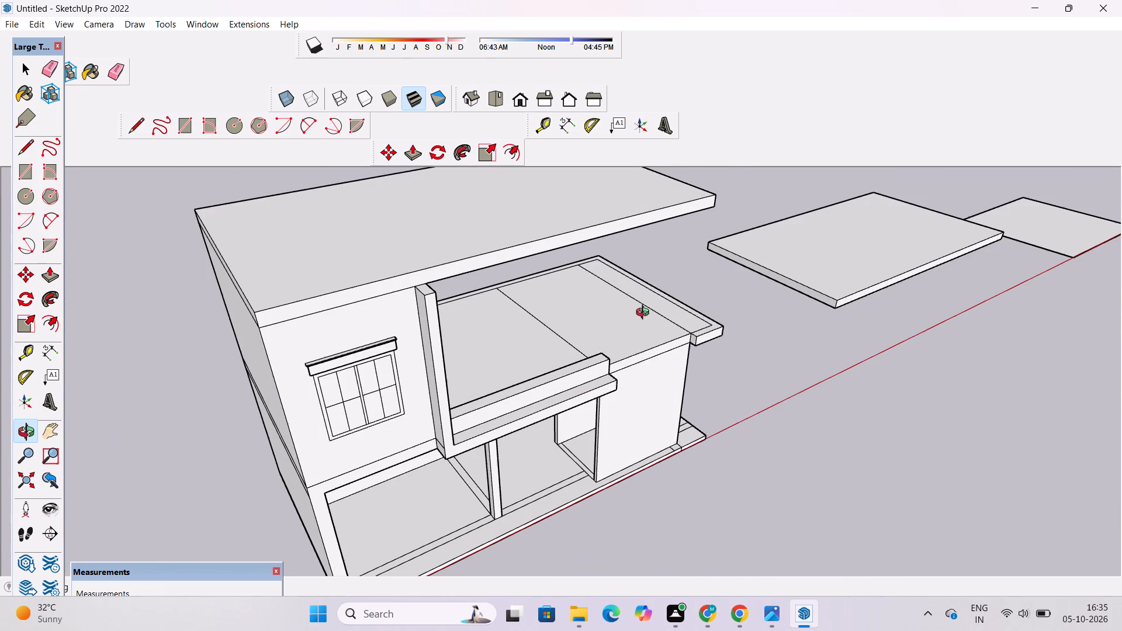
left_click_drag(645, 314, 643, 311)
left_click_drag(615, 311, 524, 321)
left_click_drag(520, 314, 600, 319, "shift")
left_click_drag(590, 322, 510, 306)
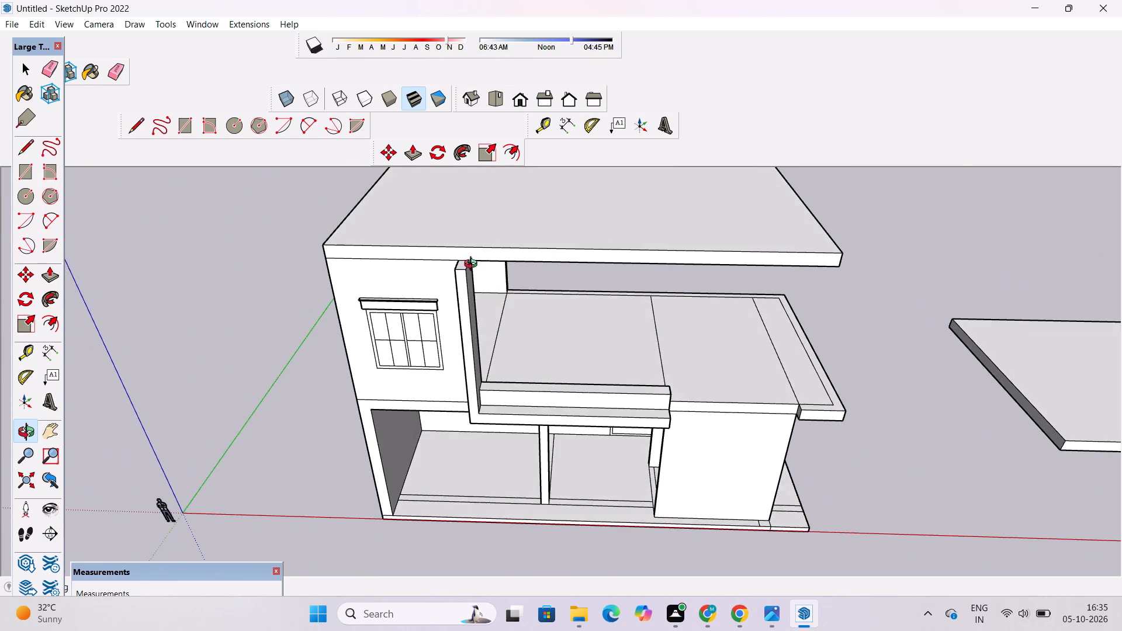
Draw a line across the upper slab's front edge face, from the tower wall's top front corner beside the projecting frame to the slab's top edge.
scroll(473, 265, "up", 4)
left_click_drag(462, 265, 501, 292)
scroll(472, 294, "up", 4)
left_click_drag(471, 290, 476, 302, "shift")
key("l")
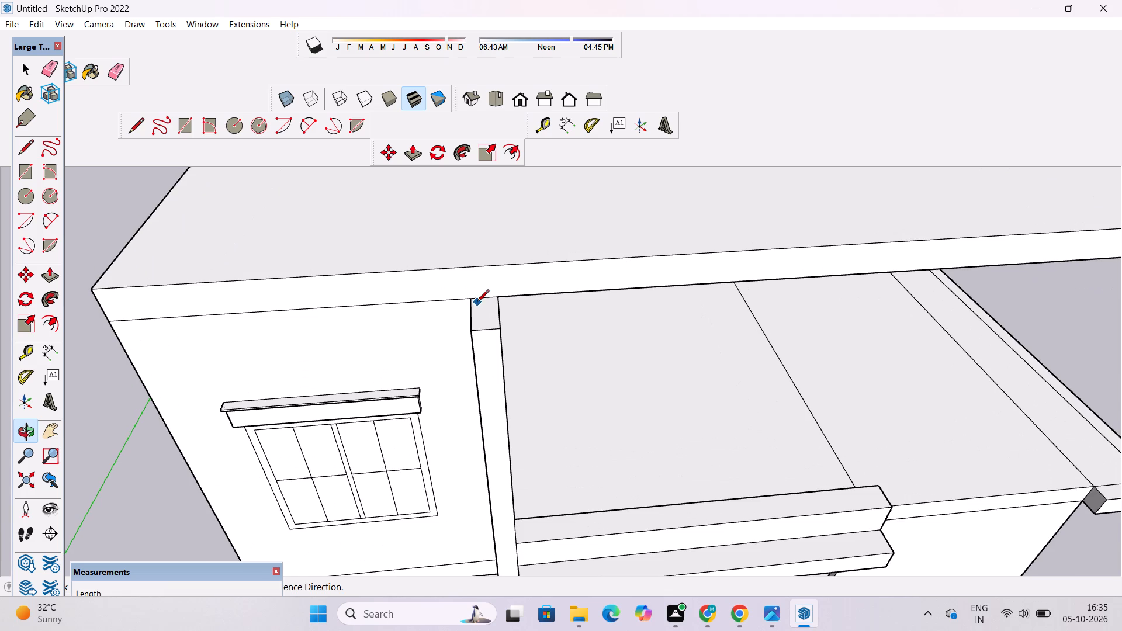
scroll(476, 299, "up", 5)
left_click(465, 301)
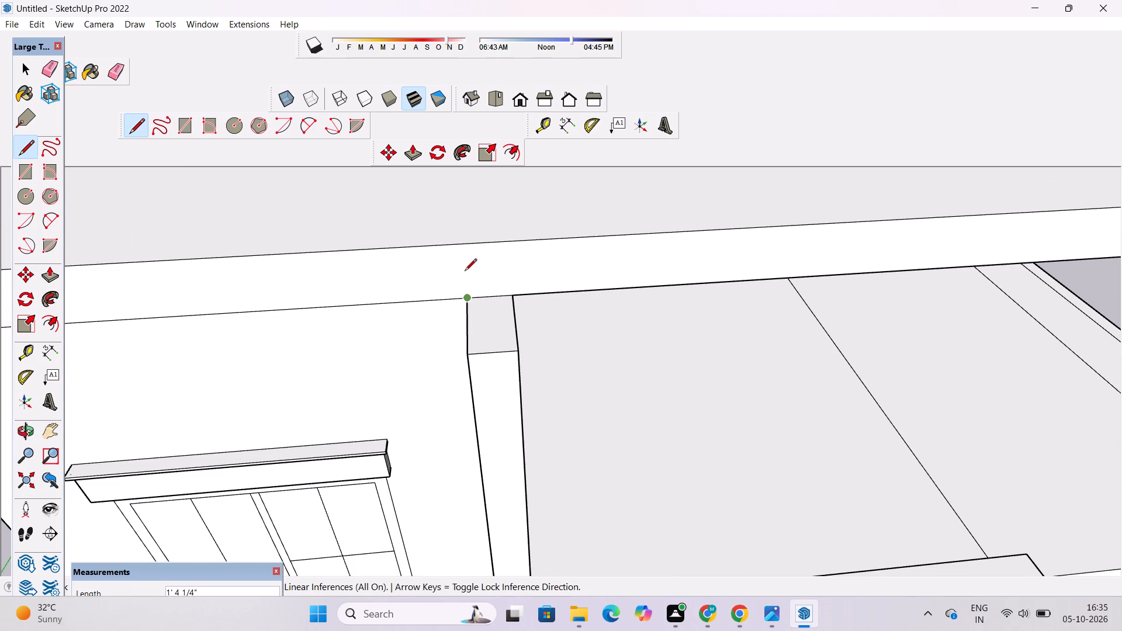
left_click(459, 245)
key("space")
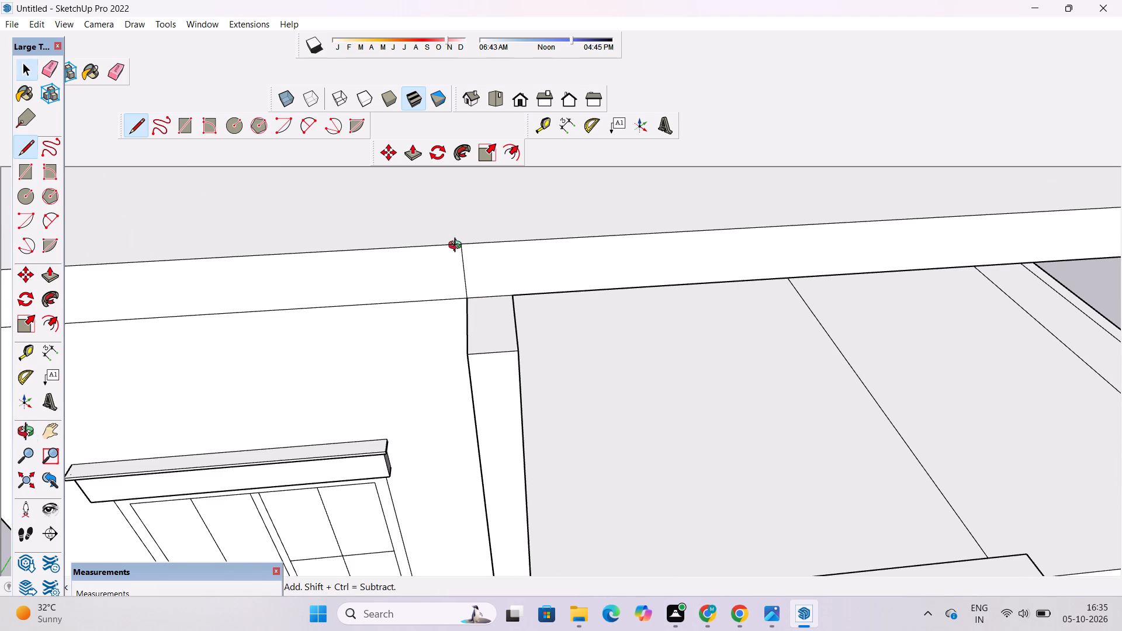
Examine the upper slab's overhang and the divided lower roof from low and high front viewpoints.
key("o")
scroll(372, 250, "down", 6)
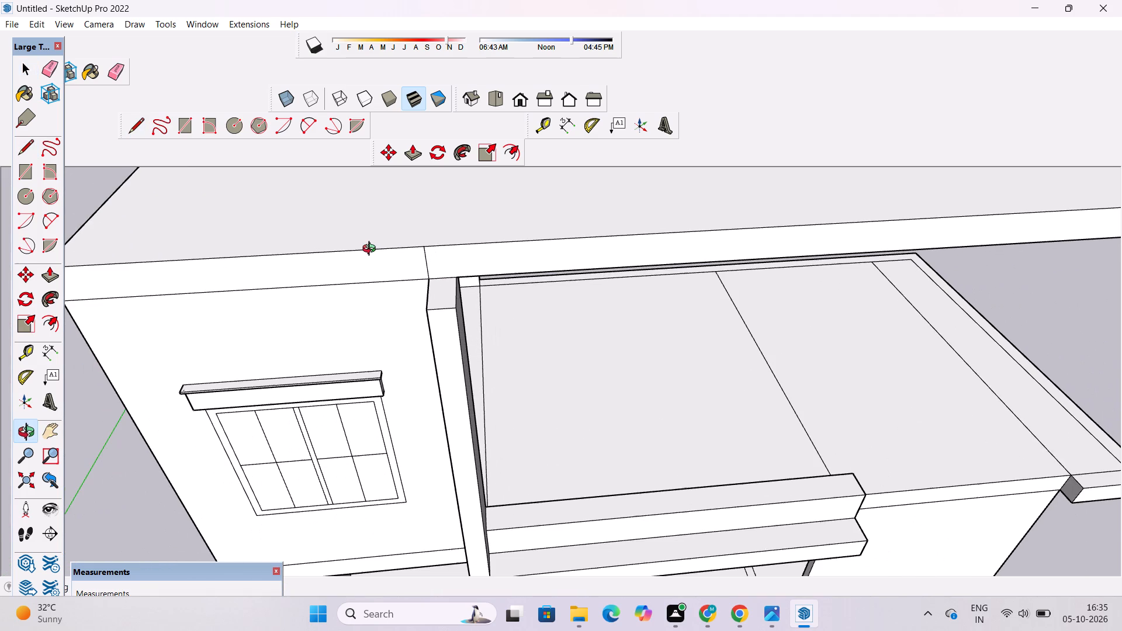
scroll(372, 256, "down", 5)
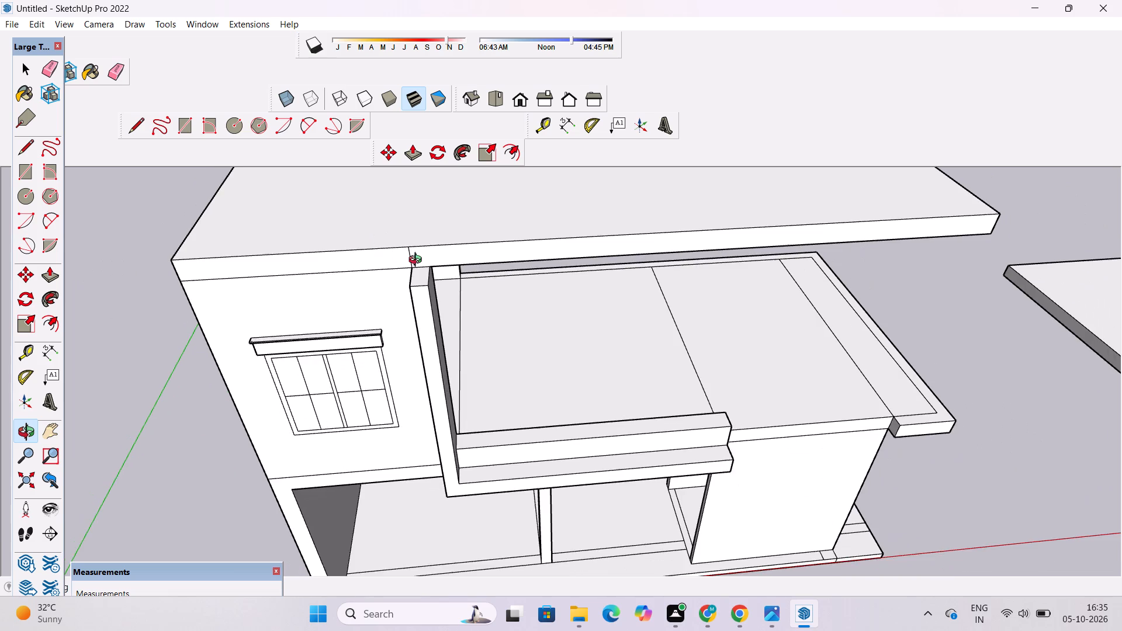
scroll(473, 300, "down", 6)
left_click_drag(532, 360, 462, 232)
left_click_drag(664, 315, 635, 319)
scroll(623, 297, "up", 2)
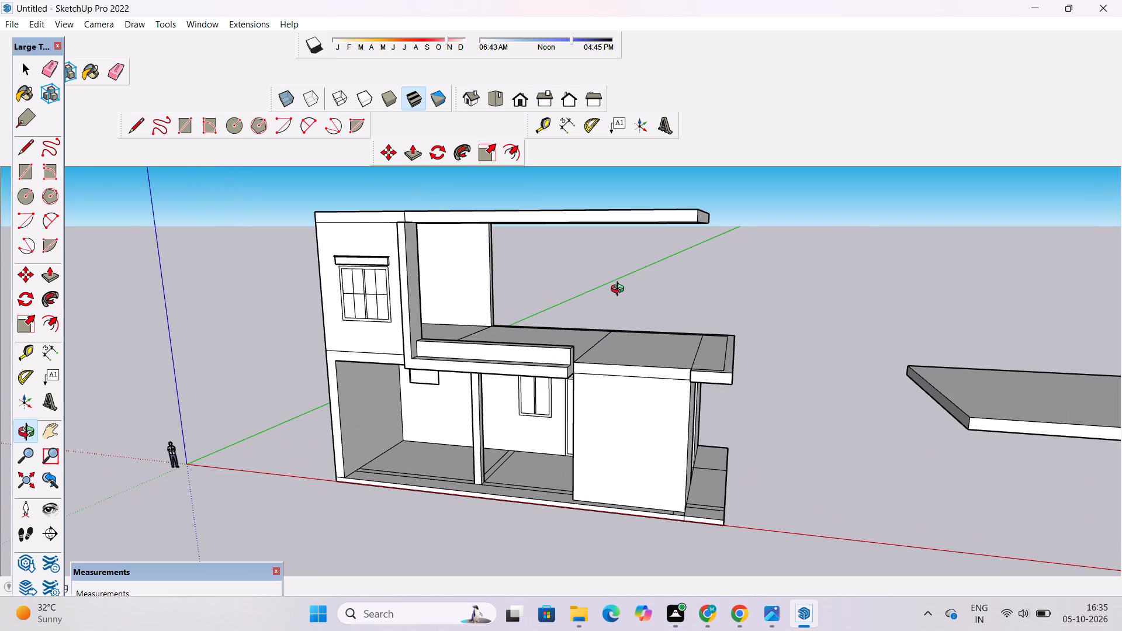
scroll(629, 310, "down", 2)
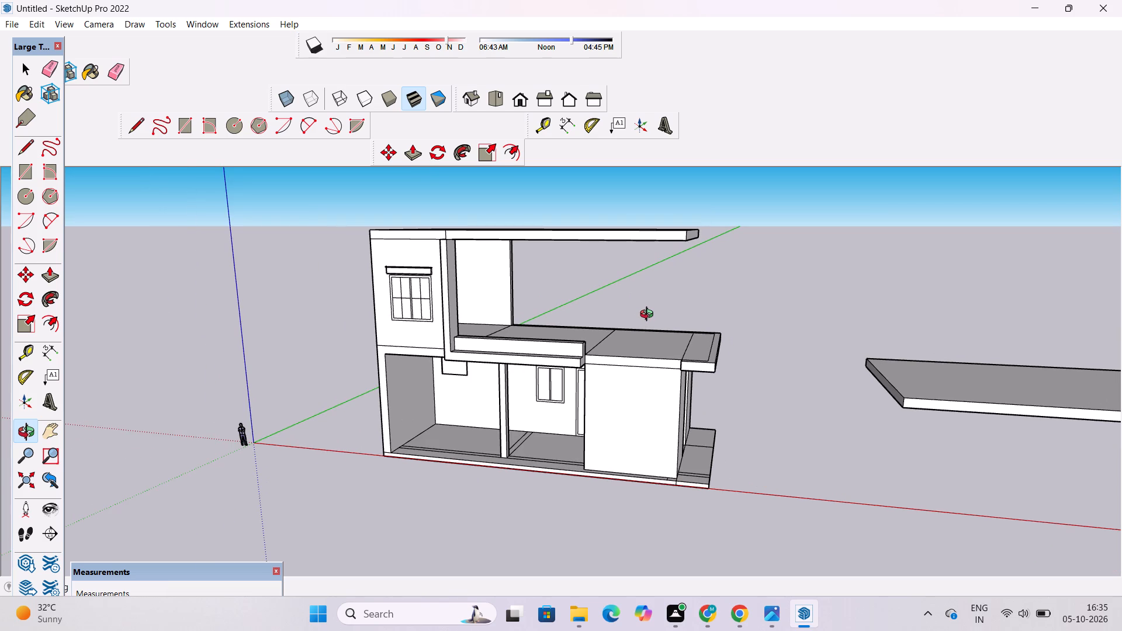
scroll(649, 312, "up", 4)
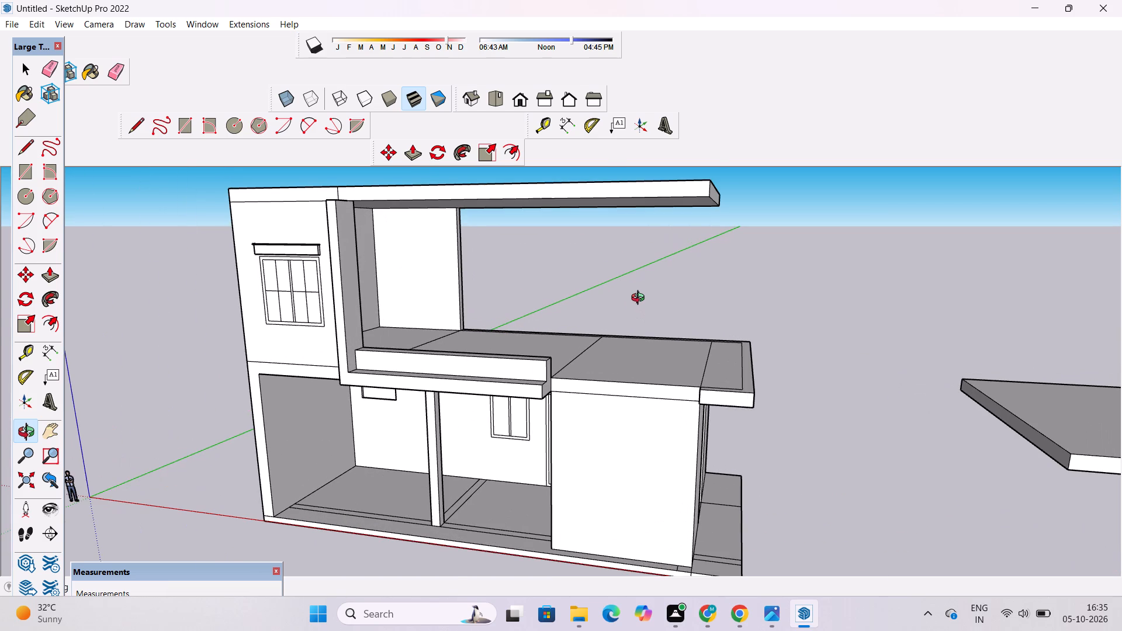
scroll(640, 299, "up", 1)
scroll(640, 293, "down", 2)
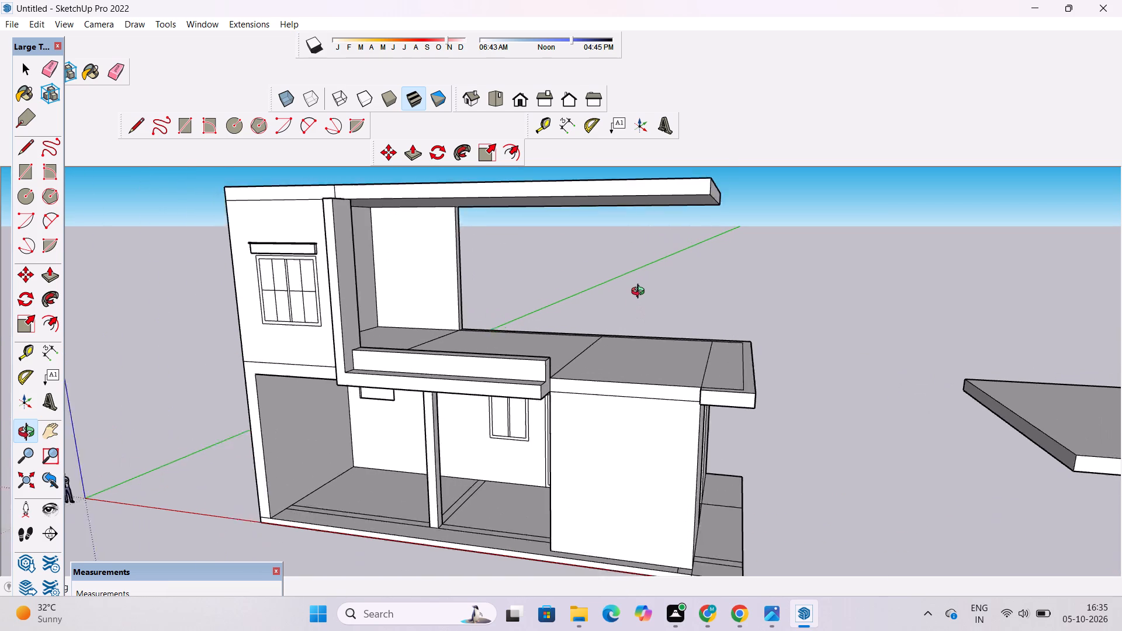
scroll(640, 293, "down", 3)
scroll(661, 297, "up", 3)
left_click_drag(664, 299, 688, 428)
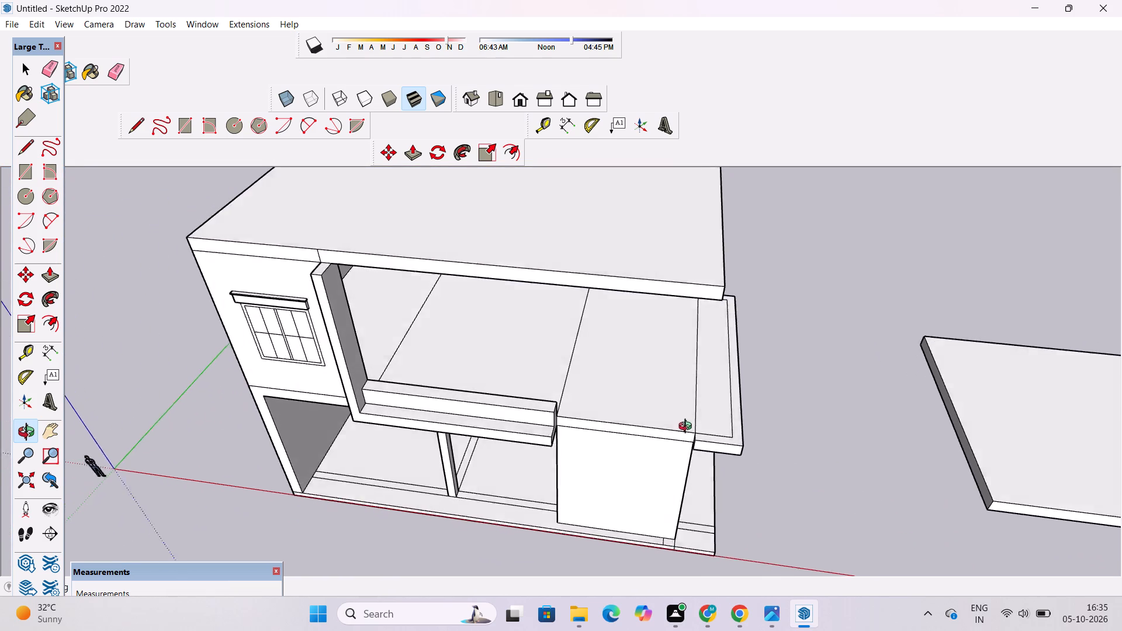
left_click_drag(688, 428, 724, 405)
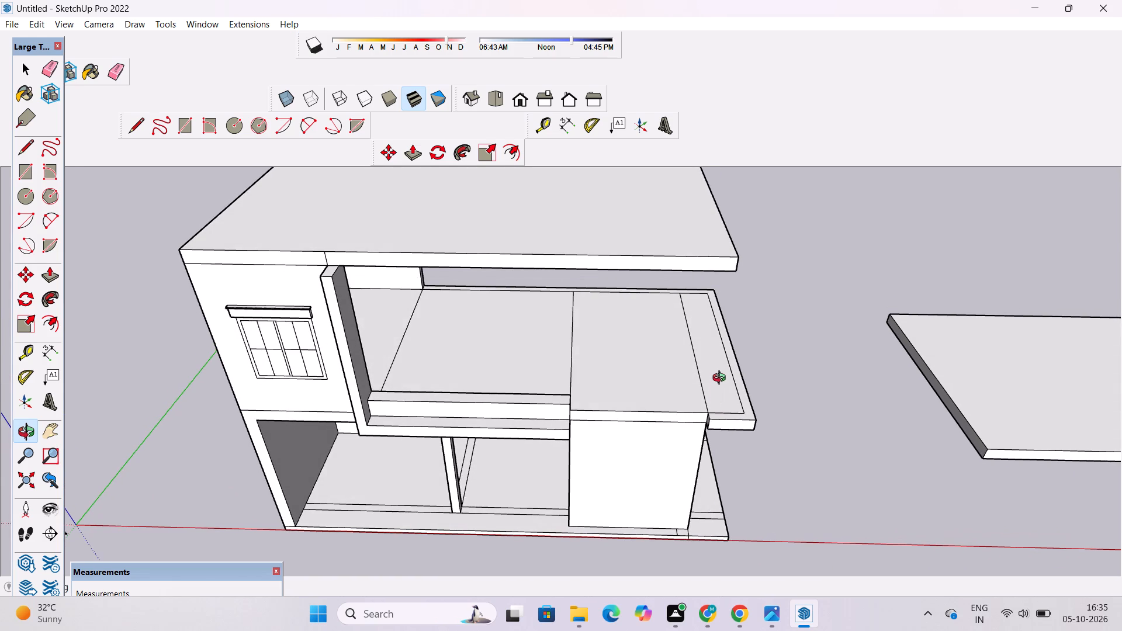
scroll(716, 350, "down", 3)
left_click_drag(716, 341, 711, 358, "shift")
left_click_drag(706, 363, 703, 377)
scroll(686, 363, "up", 3)
left_click_drag(685, 359, 657, 370, "shift")
left_click_drag(654, 409, 654, 349)
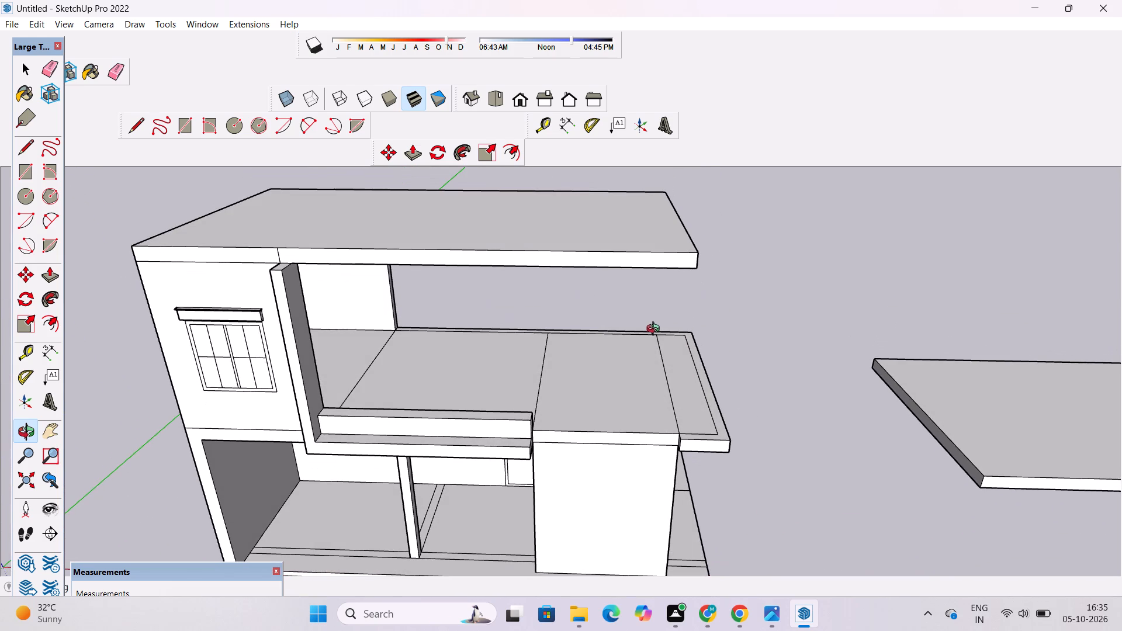
left_click_drag(660, 408, 676, 403)
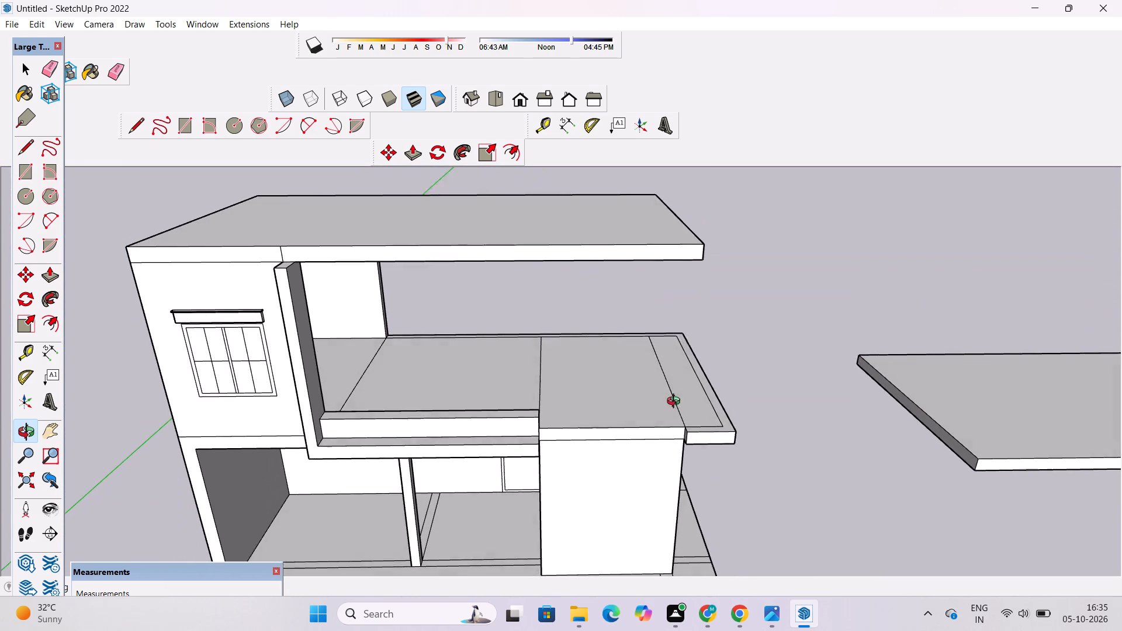
left_click_drag(676, 403, 673, 405)
scroll(647, 376, "up", 4)
scroll(647, 364, "down", 5)
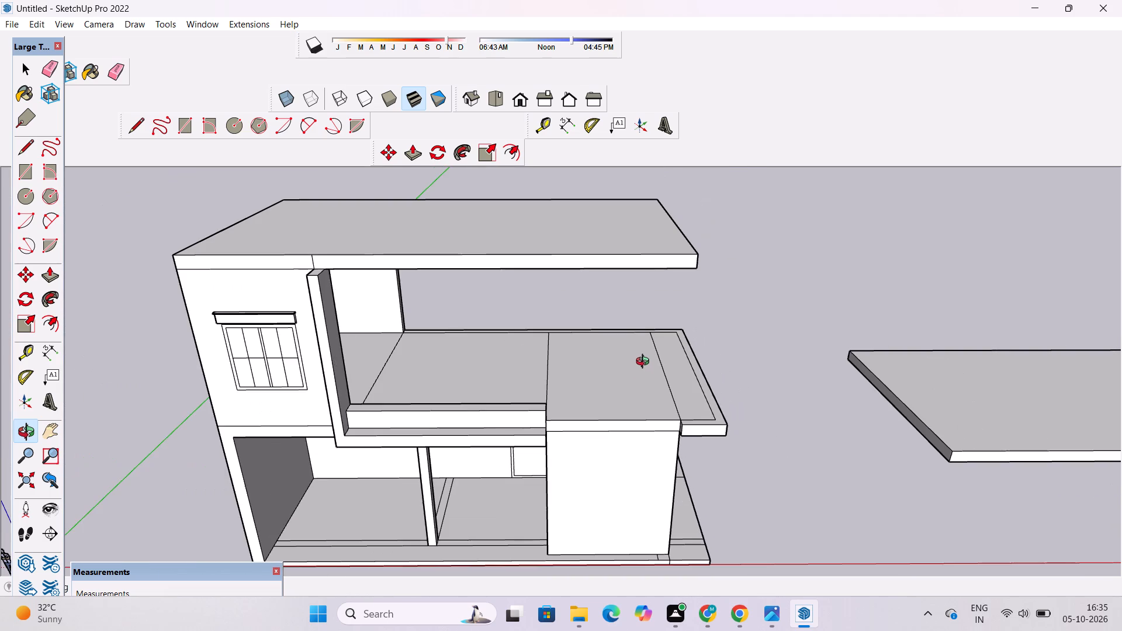
left_click_drag(660, 342, 660, 351)
scroll(621, 384, "up", 4)
left_click_drag(621, 386, 614, 348, "shift")
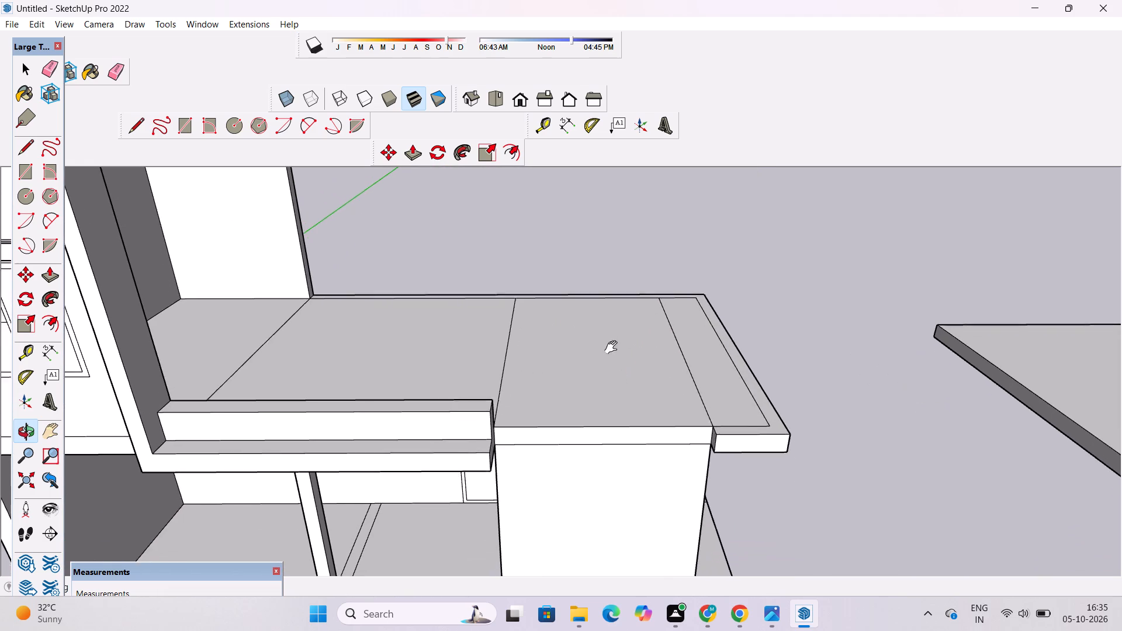
left_click_drag(614, 348, 614, 352, "shift")
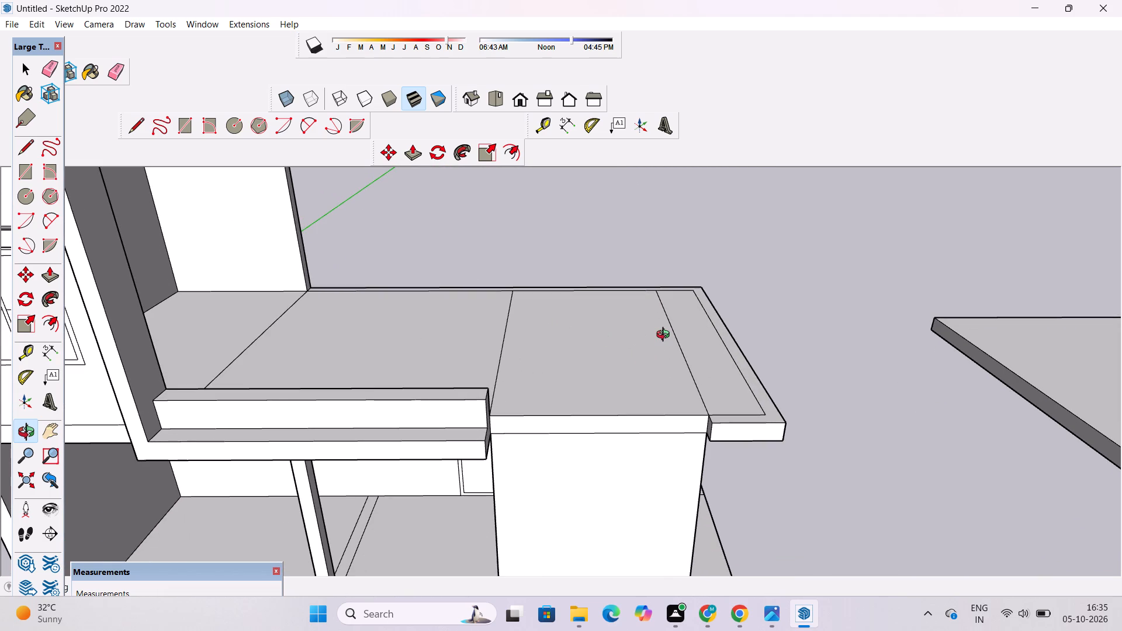
scroll(664, 316, "down", 4)
left_click_drag(662, 372, 608, 389, "shift")
left_click_drag(590, 419, 630, 494)
scroll(607, 429, "up", 2)
left_click_drag(609, 444, 567, 356)
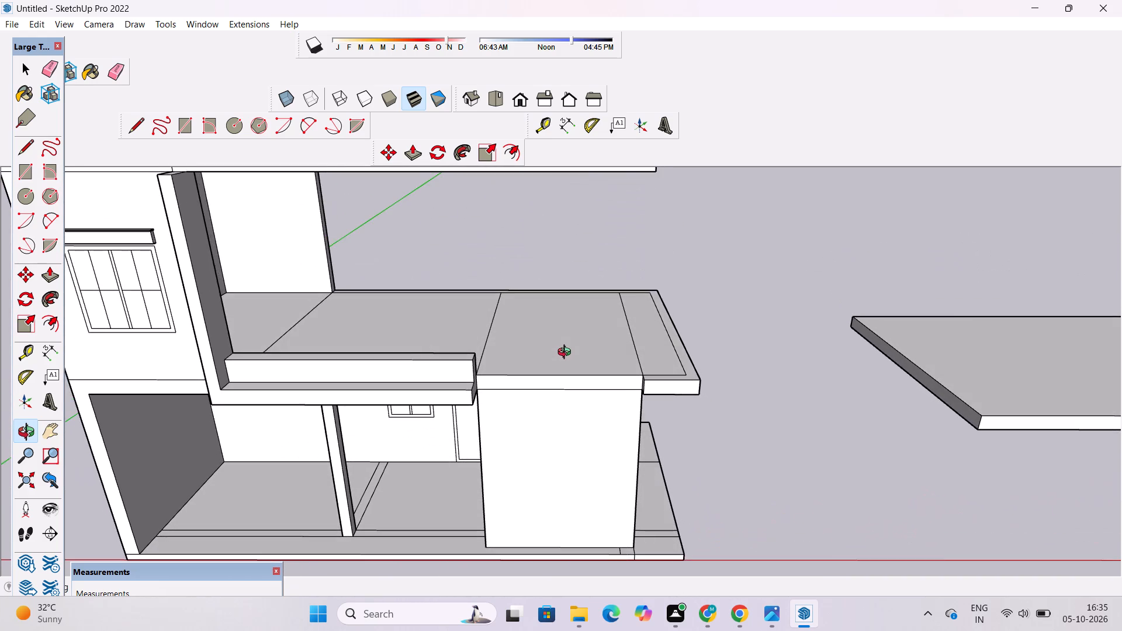
left_click_drag(567, 360, 579, 453)
Place guides 1.5' inward from the two dividing lines bounding the lower roof section above the projecting front block.
key("t")
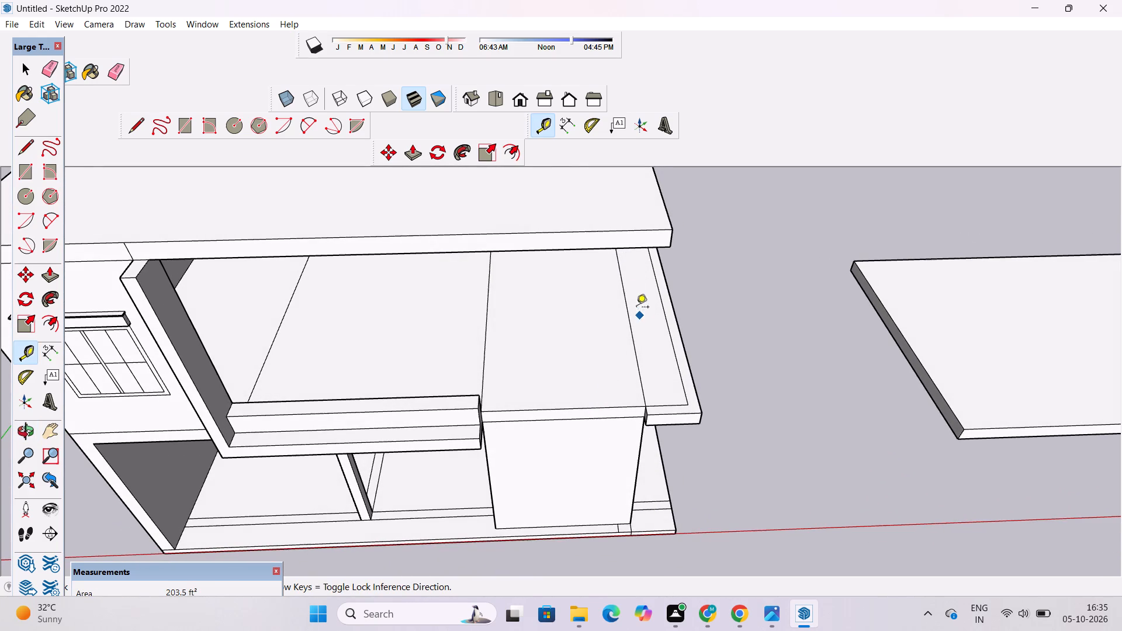
left_click(628, 315)
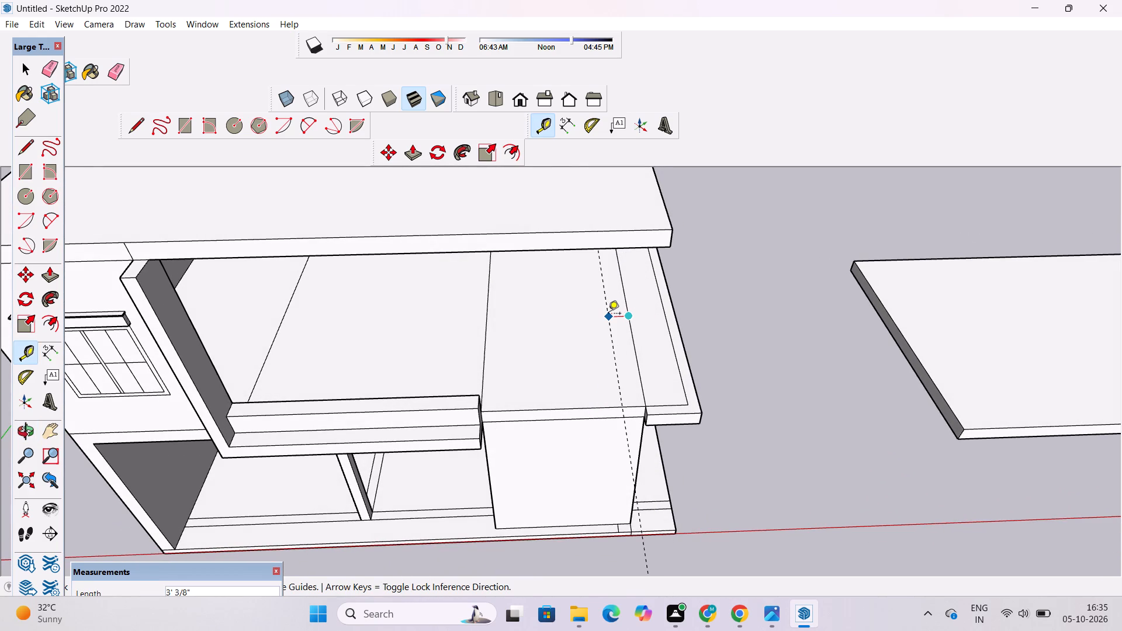
type("1.5'")
key("Return")
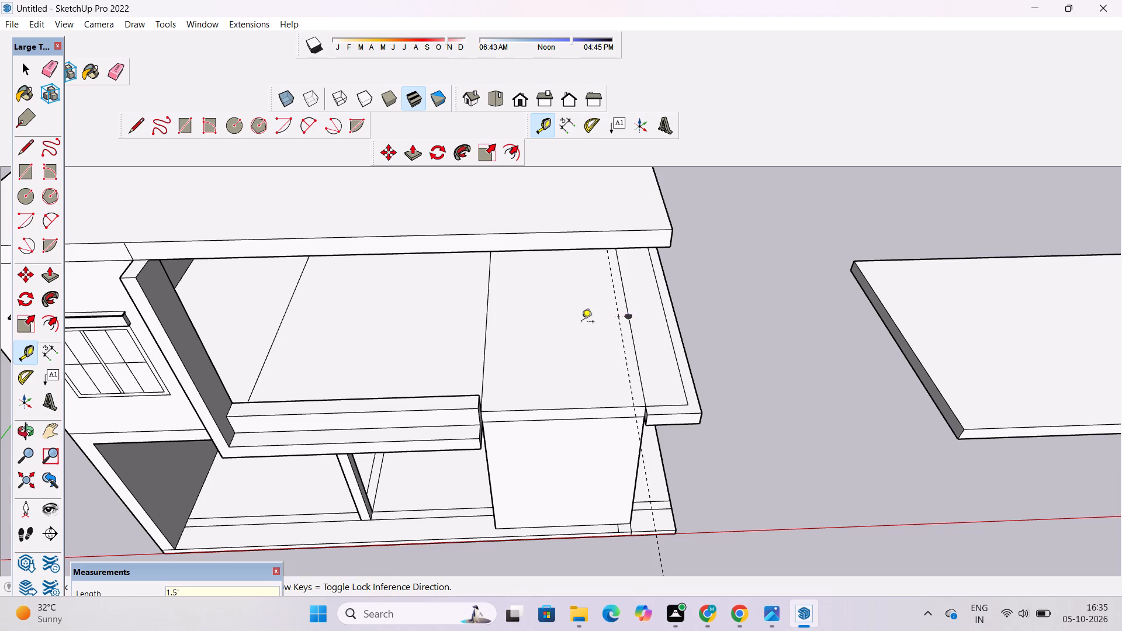
left_click(489, 320)
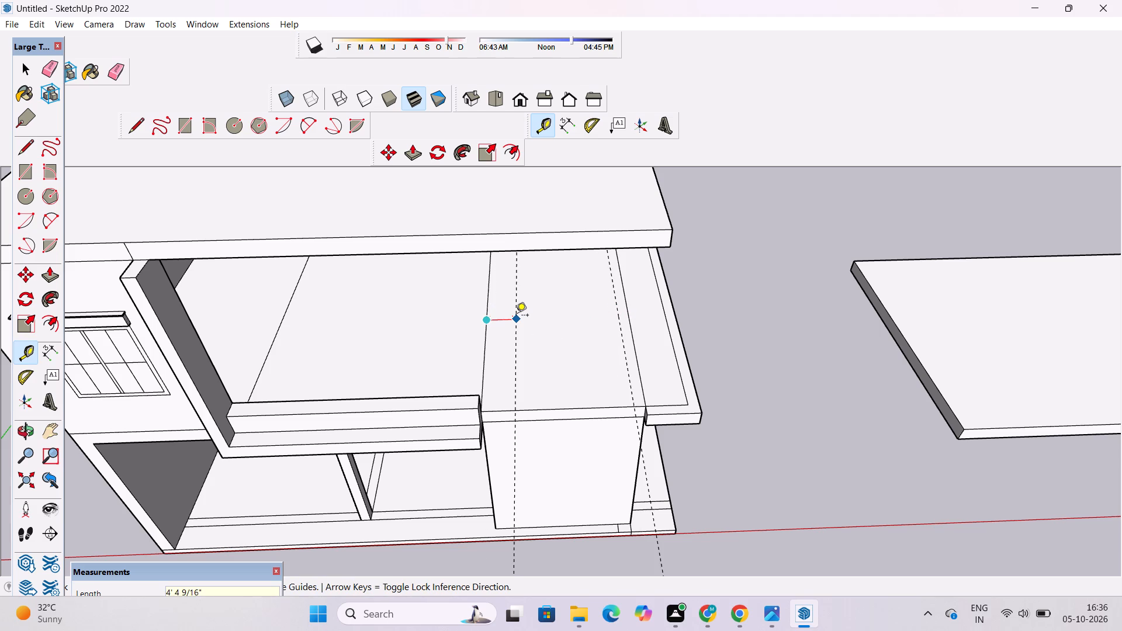
type("1.5'")
key("Return")
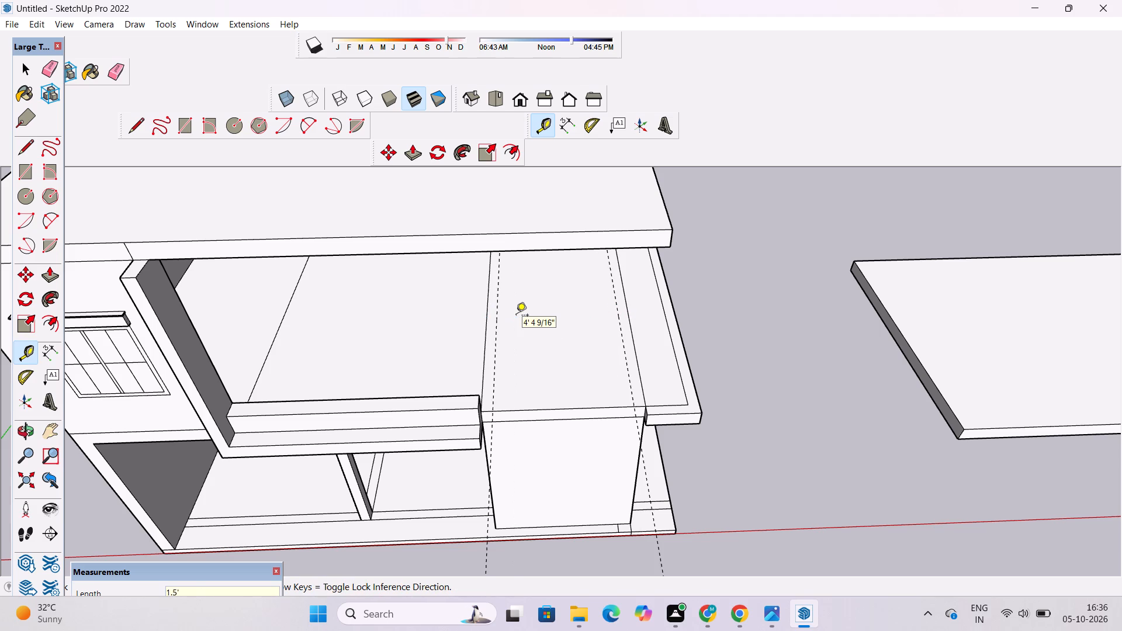
Place a guide 1.5' inward from the front edge of the same lower roof section.
scroll(517, 316, "down", 6)
scroll(531, 396, "up", 6)
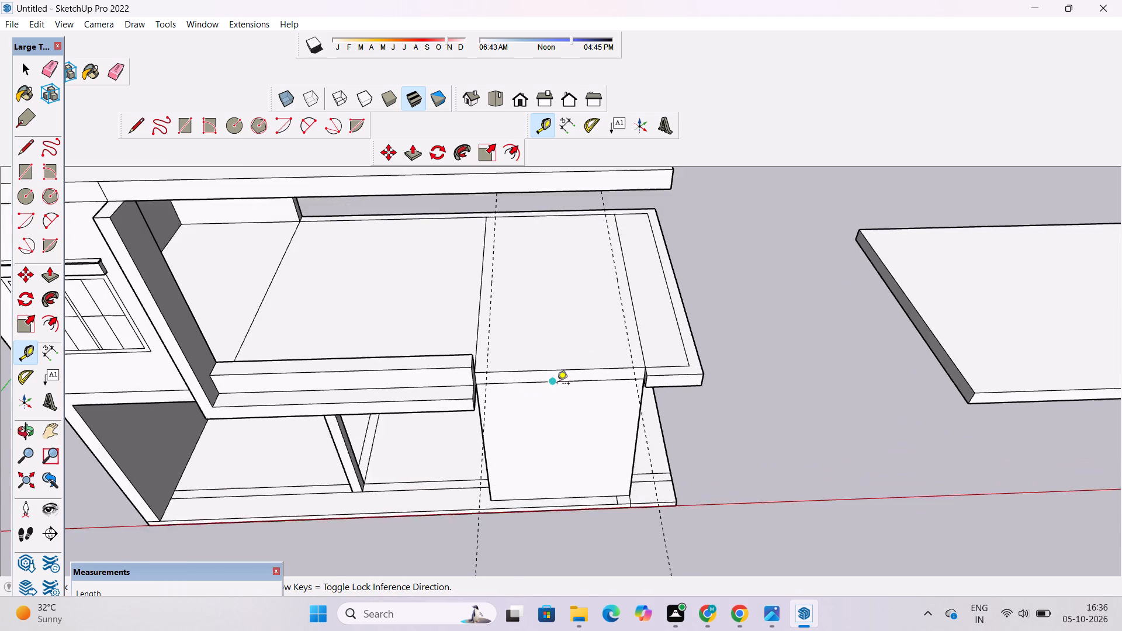
scroll(557, 384, "up", 4)
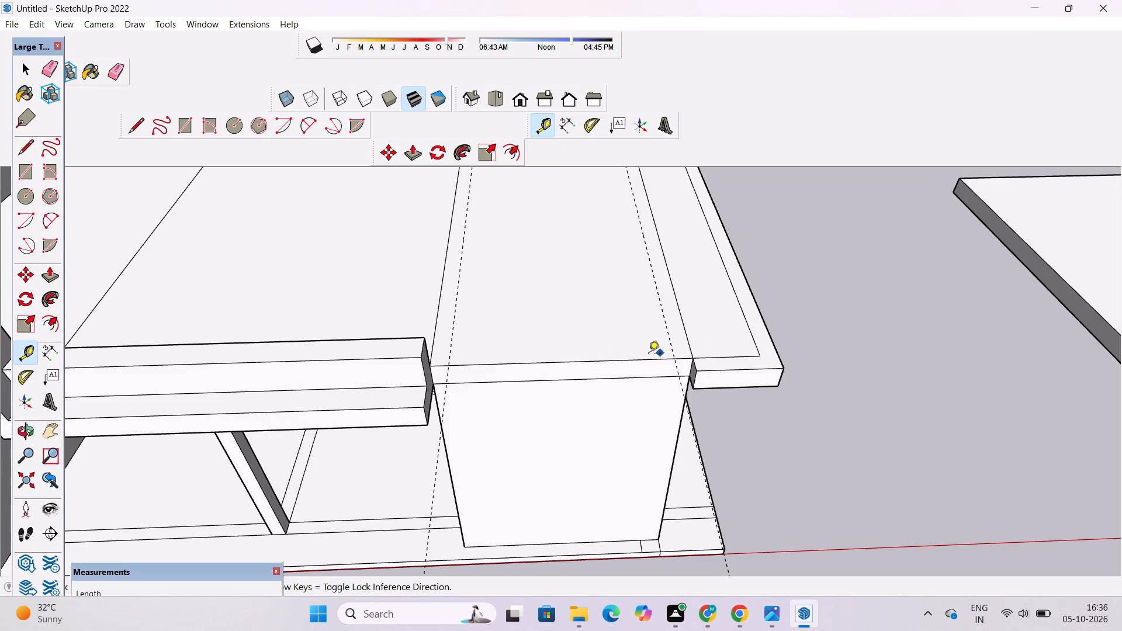
left_click(552, 362)
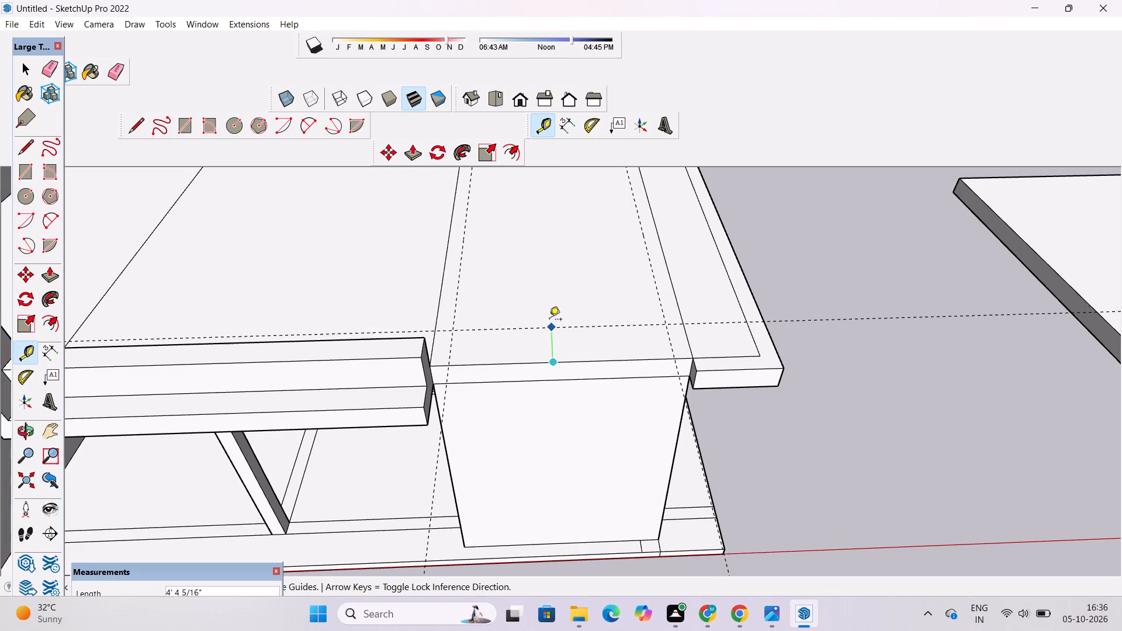
type("1.5'")
key("Return")
scroll(532, 399, "down", 6)
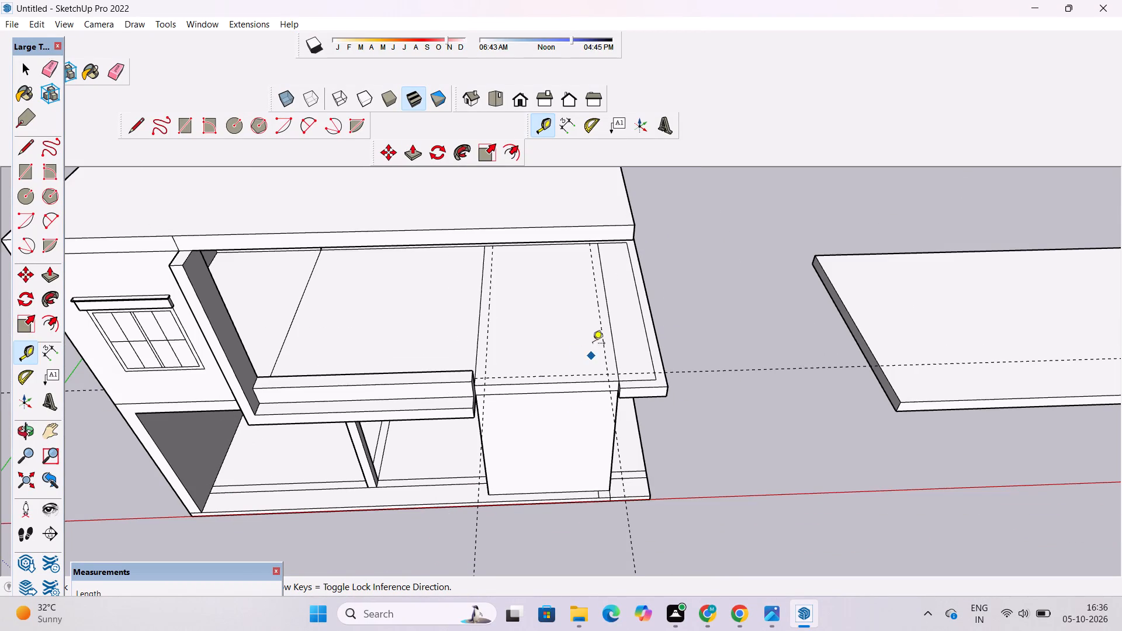
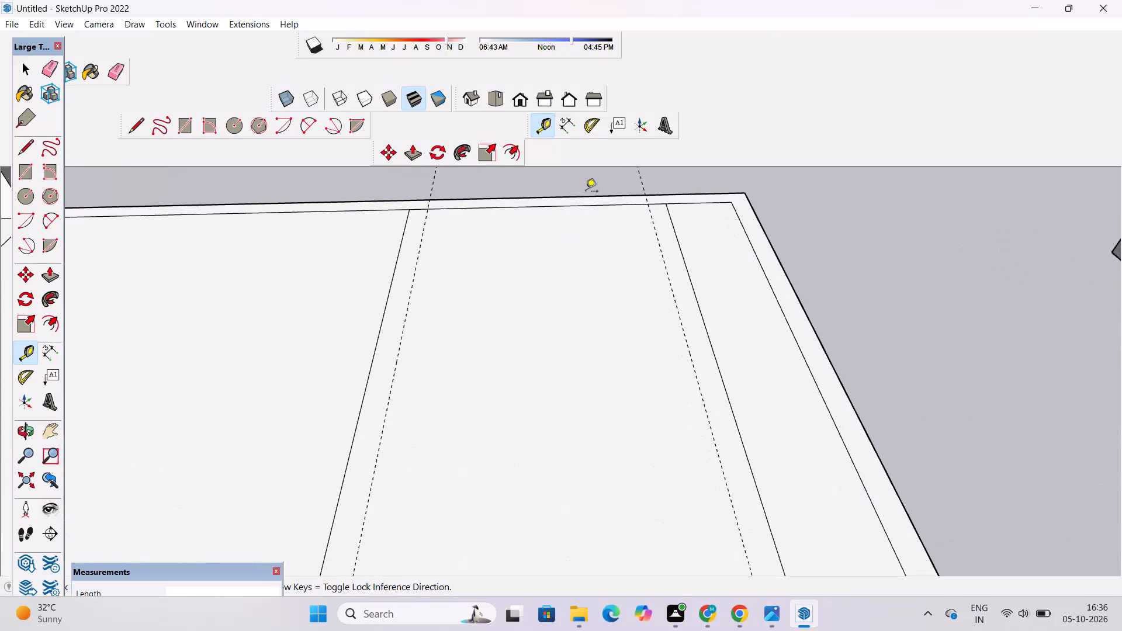
Draw lines along the three guides on the lower roof section above the front block, with both side lines 35' 6" long from the back line.
scroll(581, 197, "up", 3)
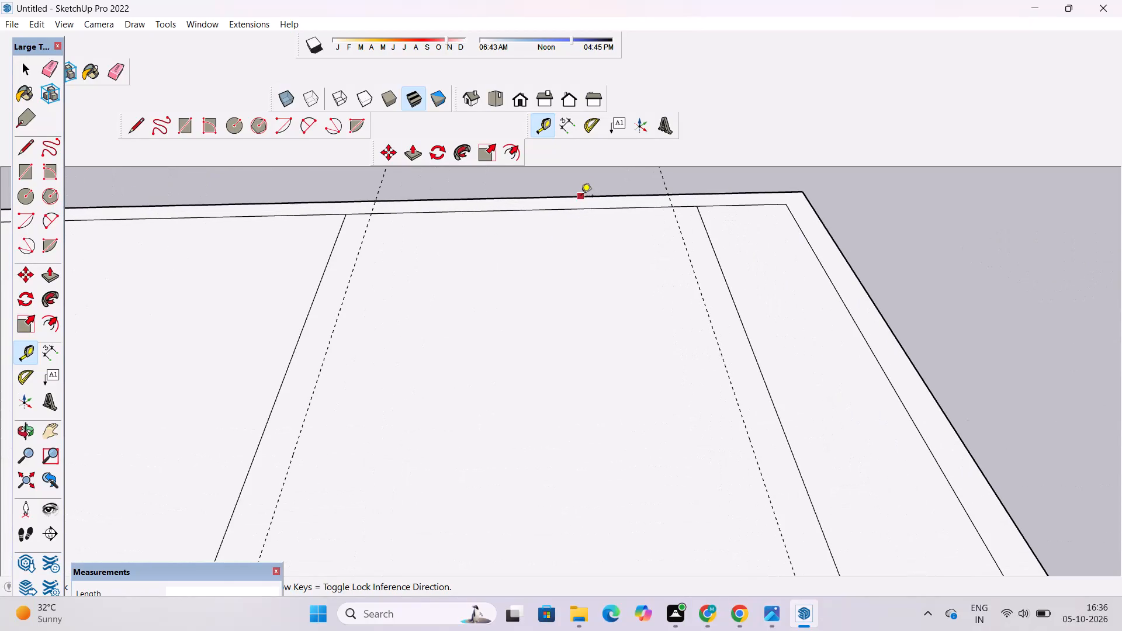
scroll(581, 197, "down", 4)
key("space")
scroll(577, 207, "down", 5)
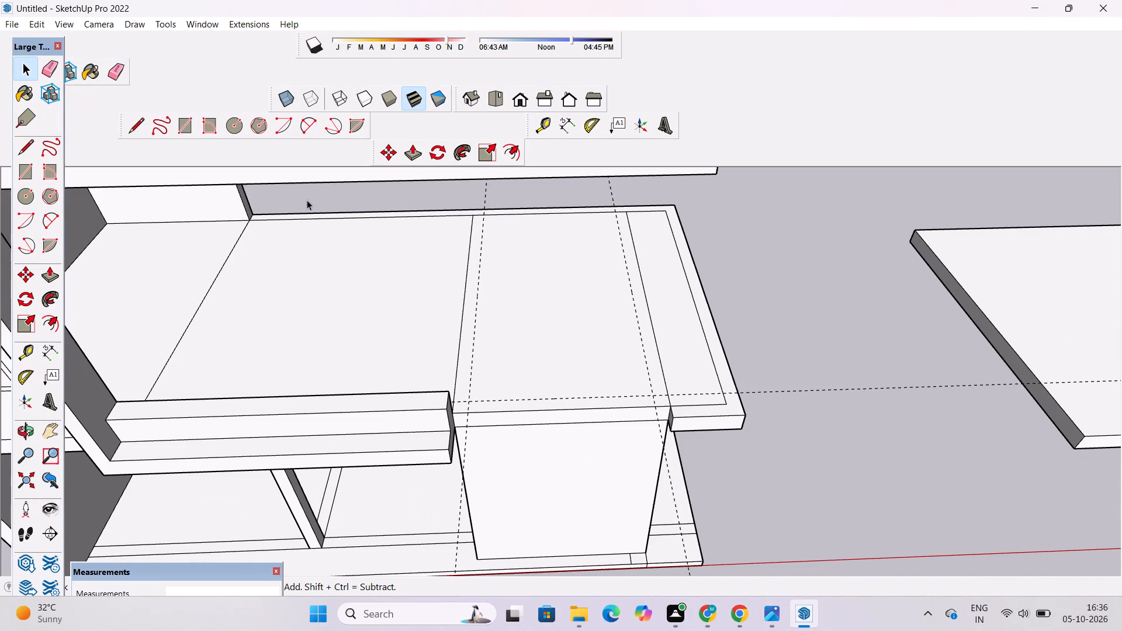
left_click(136, 127)
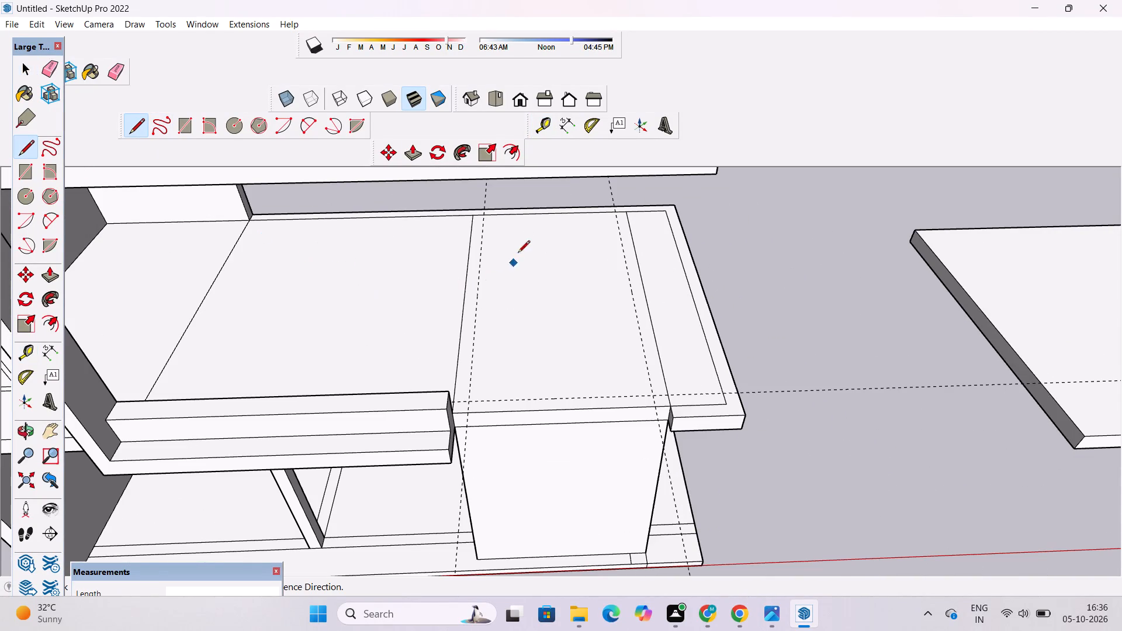
scroll(479, 213, "up", 6)
left_click(489, 217)
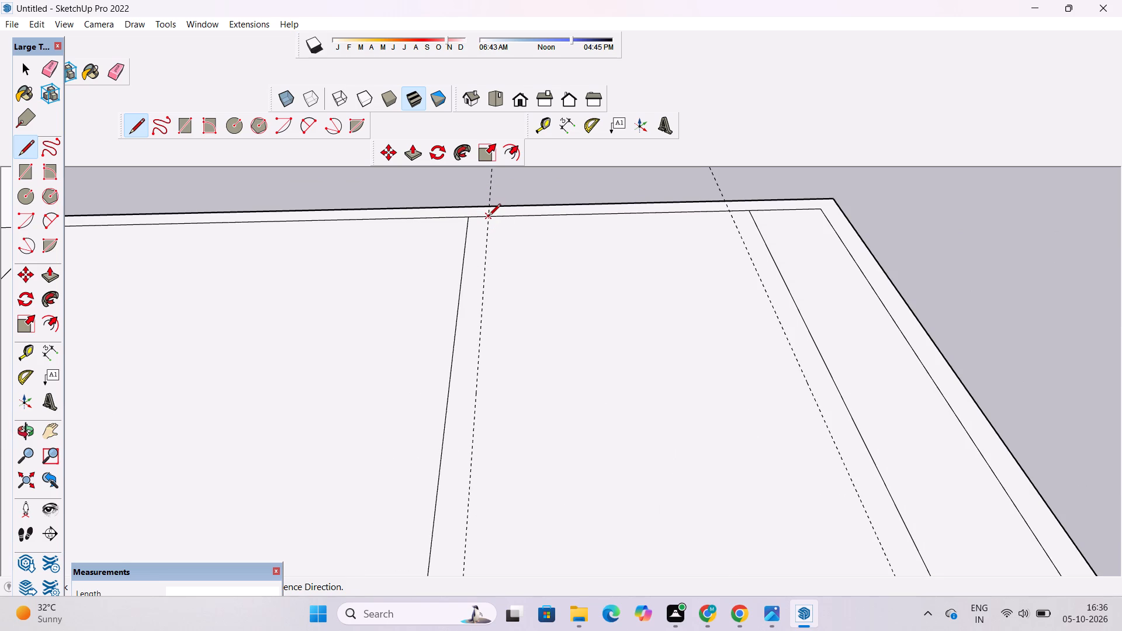
scroll(487, 217, "down", 8)
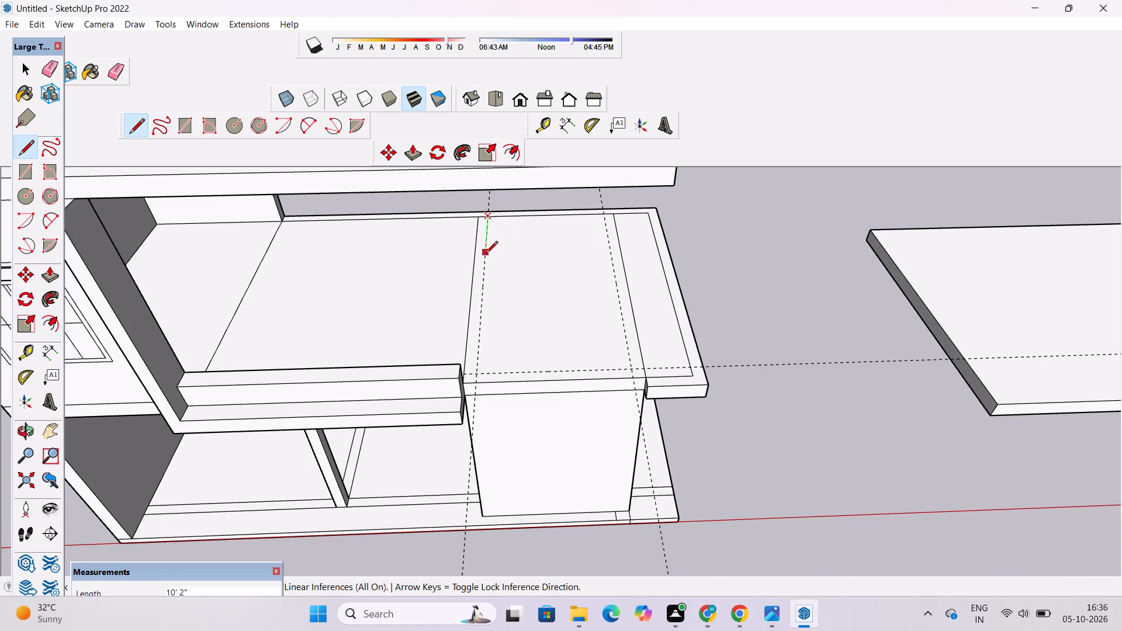
scroll(486, 254, "down", 2)
scroll(482, 309, "down", 2)
scroll(496, 438, "up", 4)
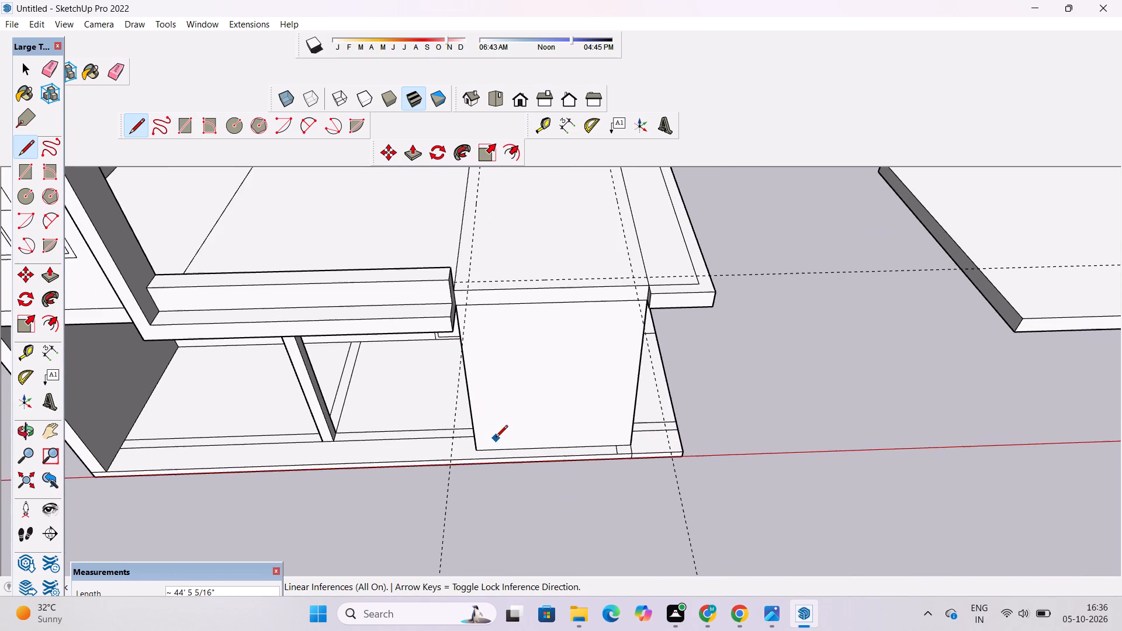
scroll(480, 272, "up", 8)
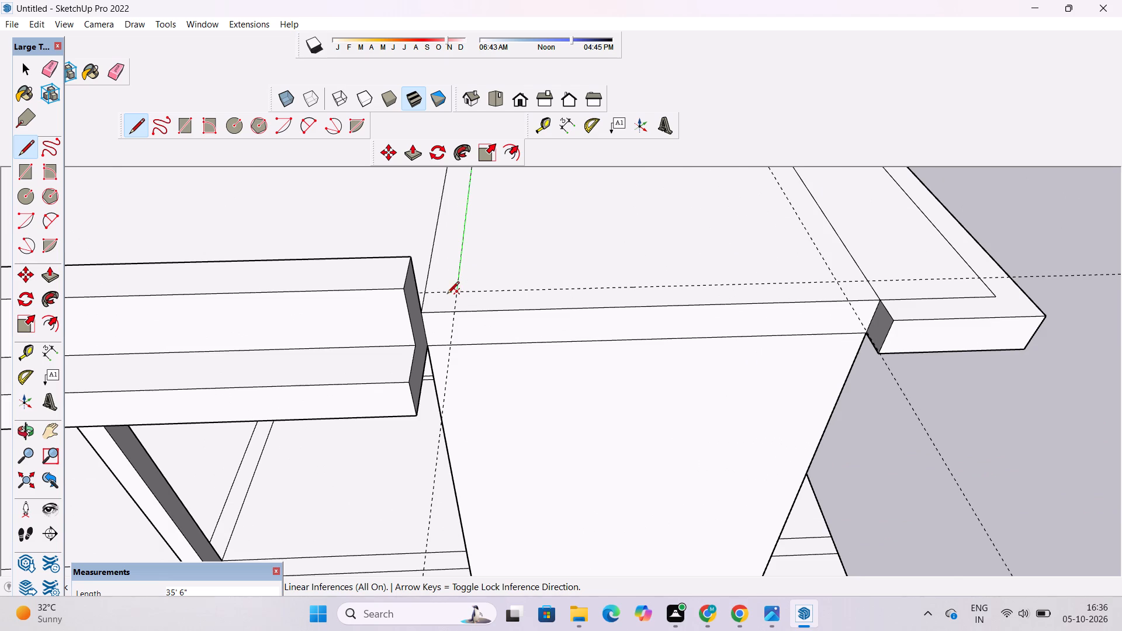
scroll(444, 297, "down", 2)
scroll(449, 300, "up", 11)
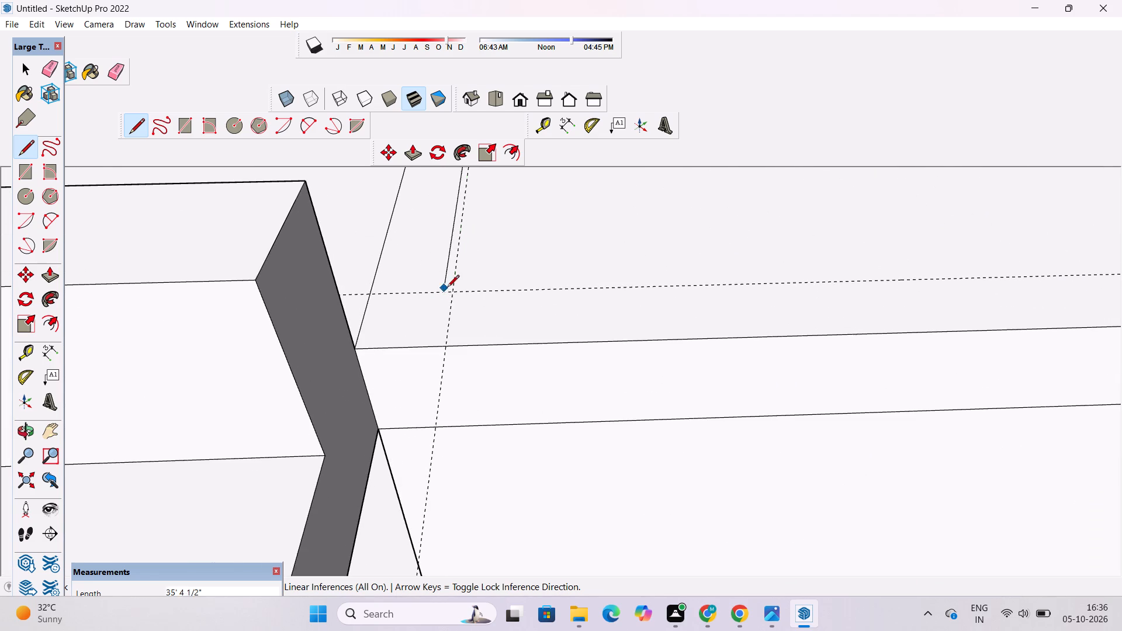
left_click(451, 292)
scroll(421, 295, "down", 8)
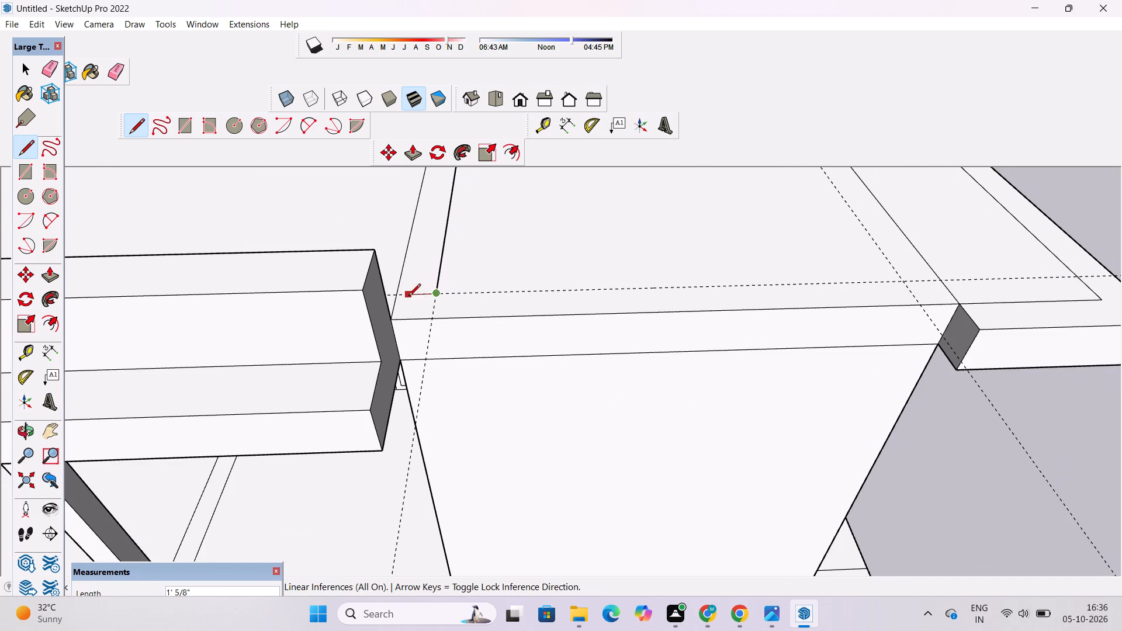
left_click(899, 282)
scroll(721, 390, "down", 14)
scroll(733, 223, "up", 4)
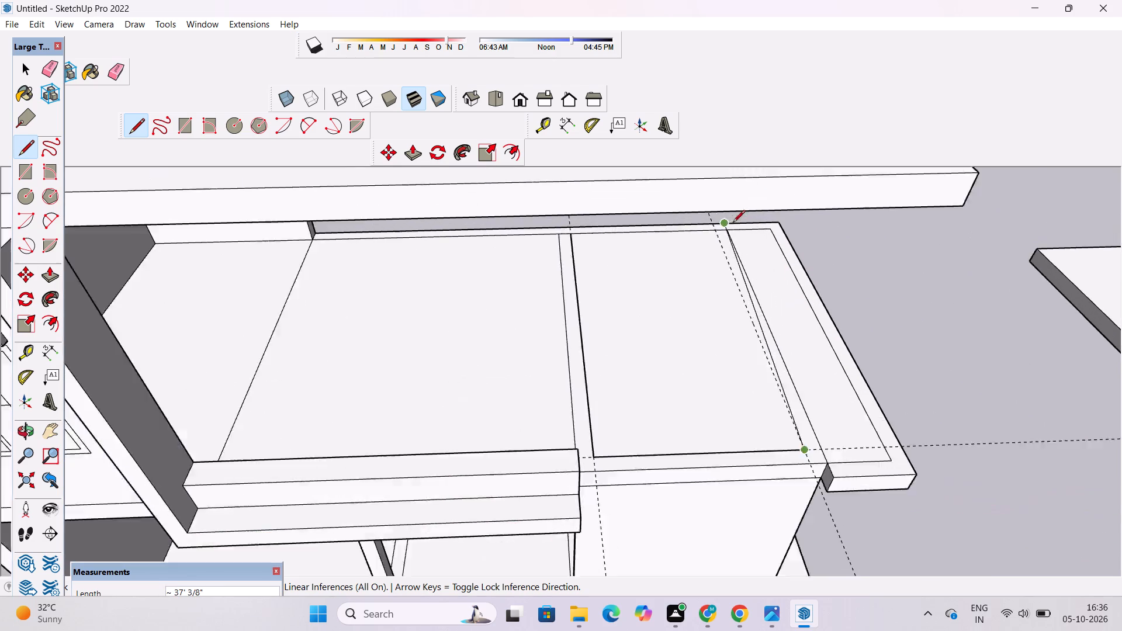
scroll(733, 223, "up", 9)
left_click(708, 233)
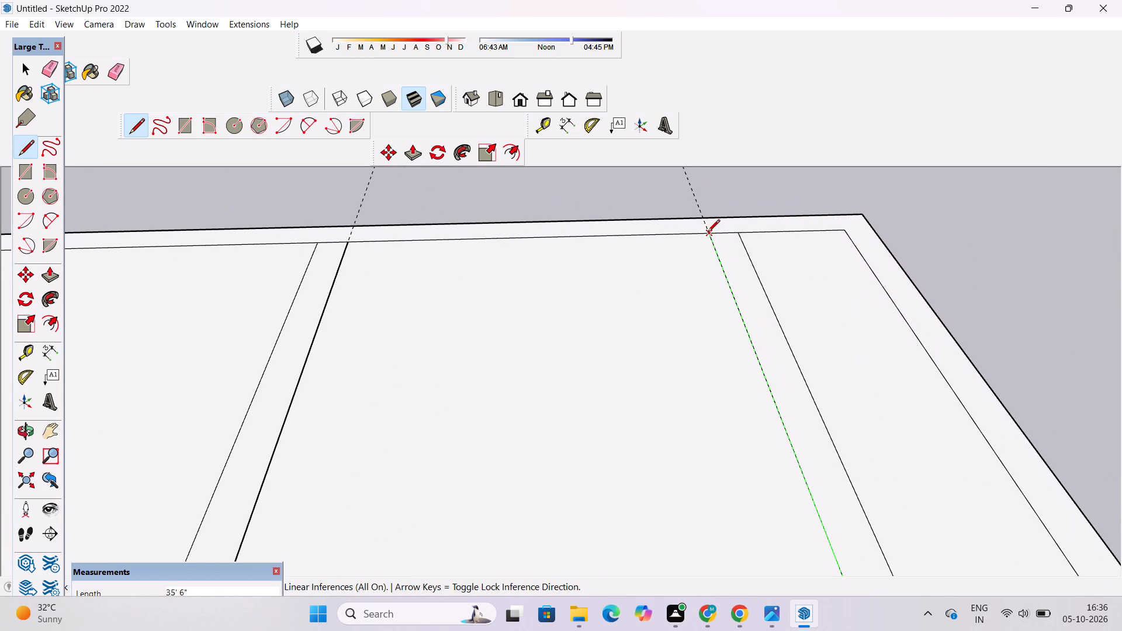
Erase the two side guides running along the lower roof section above the projecting front block.
key("space")
type("e")
left_click_drag(724, 194, 695, 205)
left_click(364, 196)
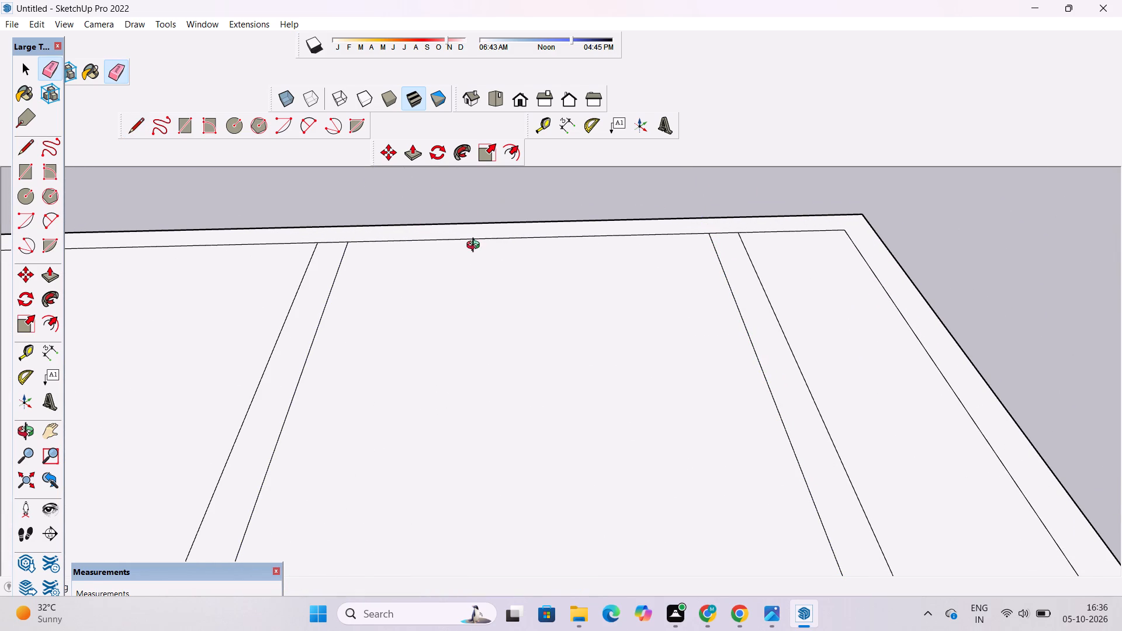
Examine the whole building, its upper slab and the newly divided lower roof from front and raised viewpoints.
key("o")
scroll(595, 262, "down", 12)
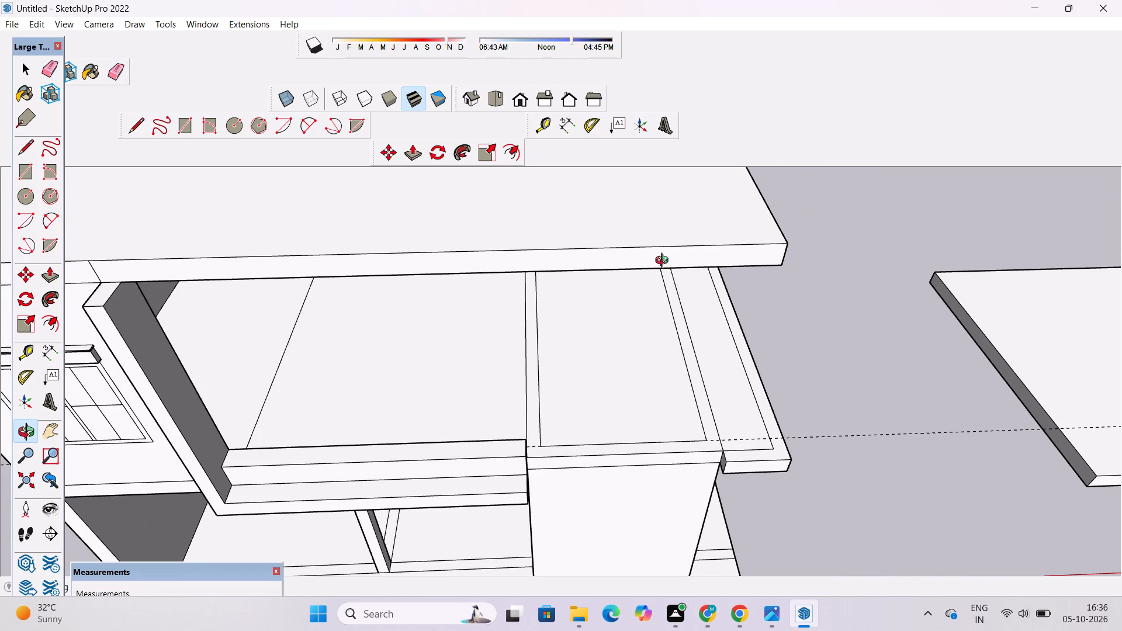
scroll(688, 238, "down", 3)
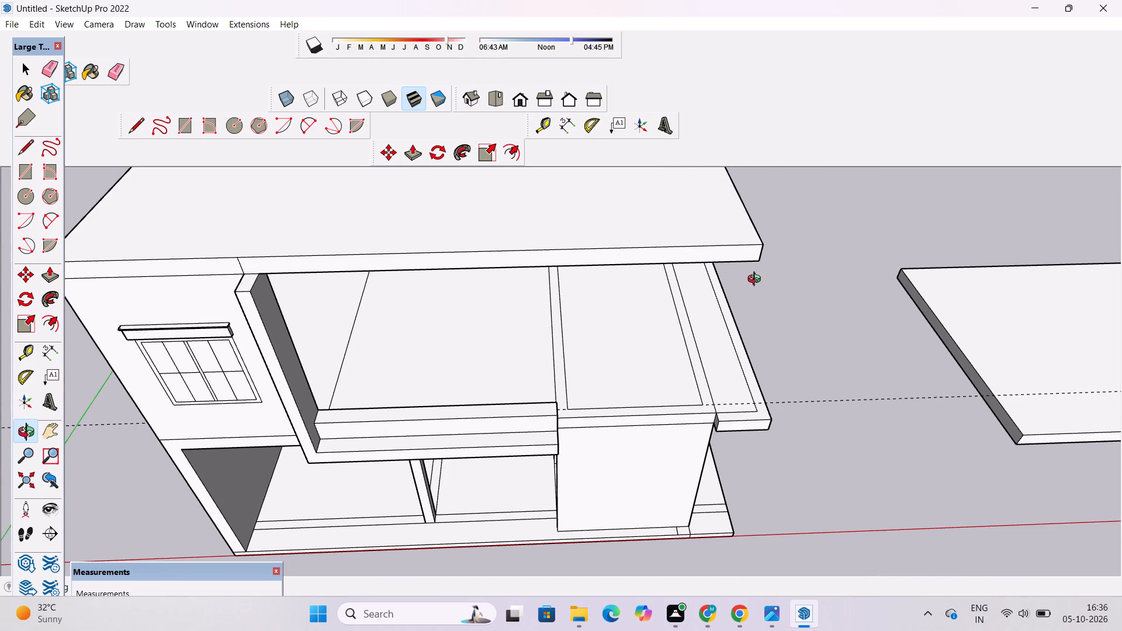
left_click_drag(756, 281, 747, 263)
scroll(726, 268, "down", 9)
left_click_drag(789, 362, 619, 323)
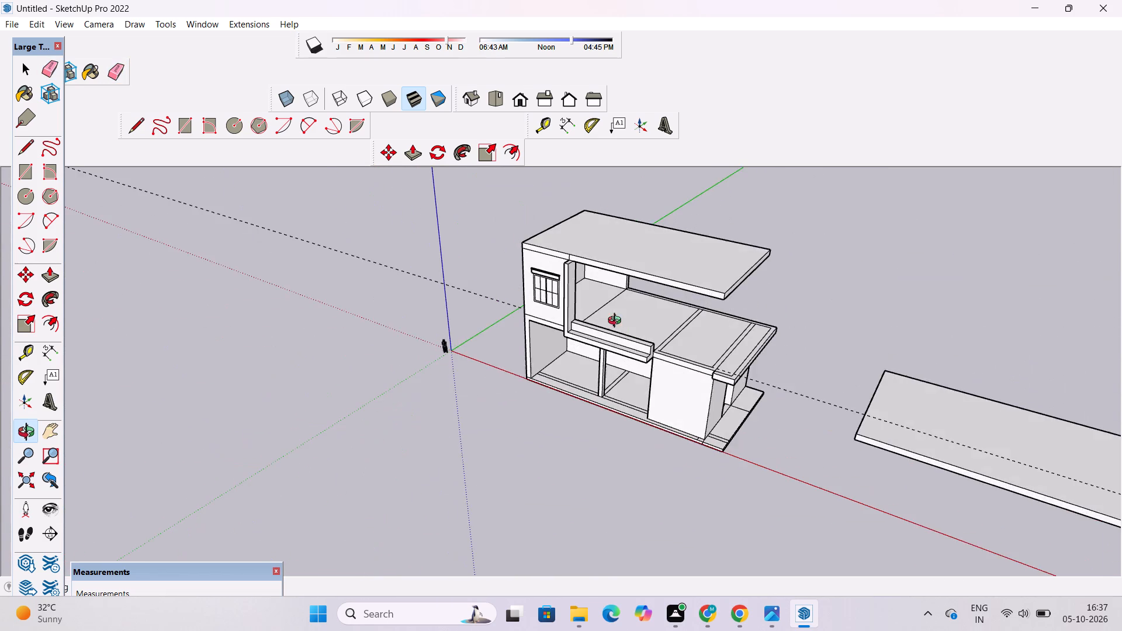
scroll(775, 366, "up", 3)
left_click_drag(624, 430, 843, 442)
scroll(774, 289, "up", 2)
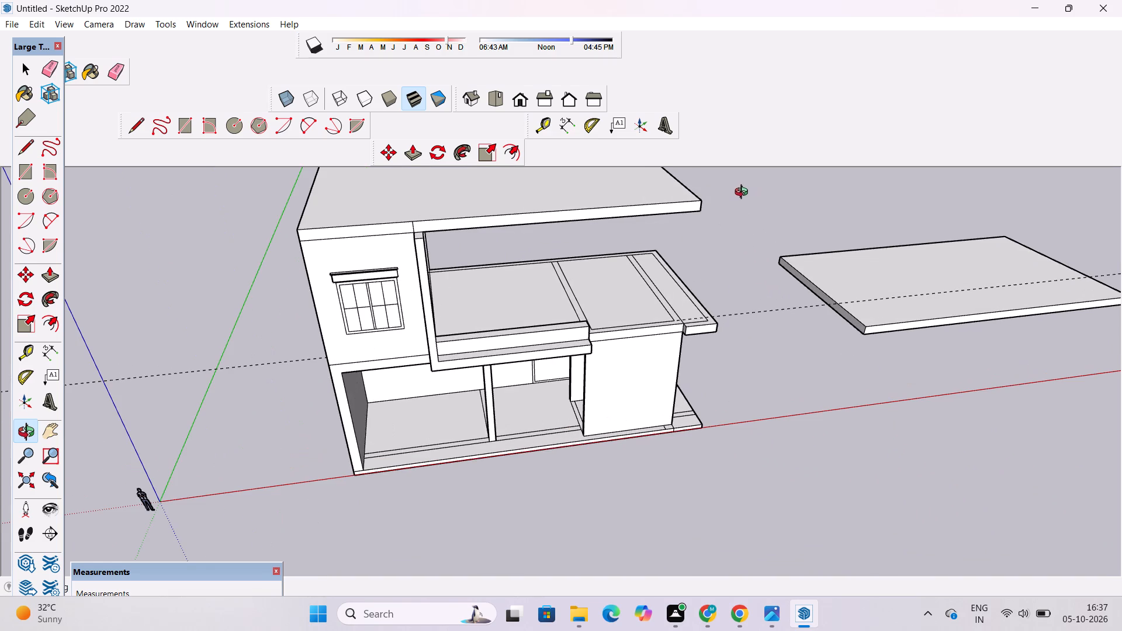
scroll(744, 219, "down", 3)
left_click_drag(695, 312, 716, 324, "shift")
left_click_drag(722, 331, 729, 412)
scroll(797, 293, "up", 4)
left_click_drag(787, 309, 763, 331, "shift")
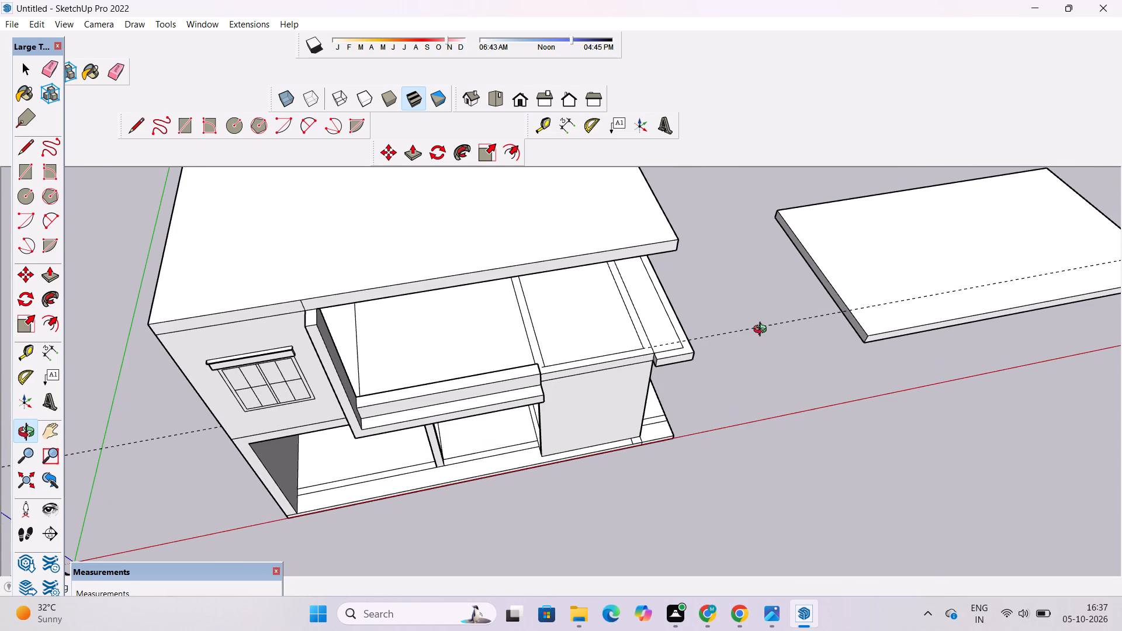
Erase the remaining guide along the front of the lower roof section.
key("e")
left_click_drag(763, 325, 763, 331)
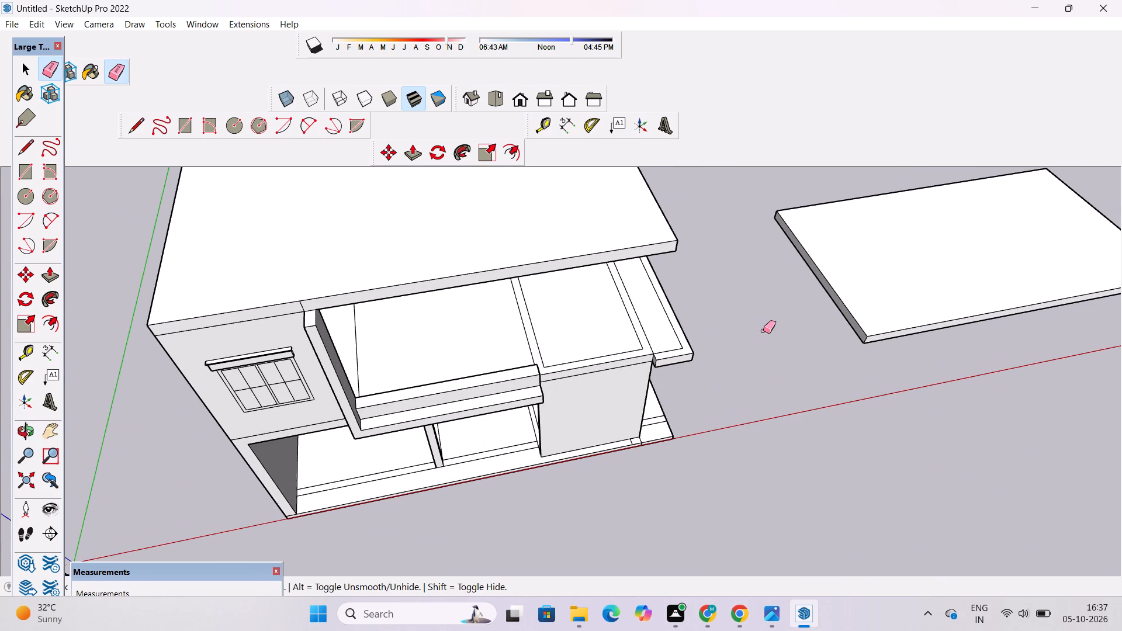
Examine the front of the building around the tower, the projecting frame and the upper slab's edge.
key("o")
scroll(677, 327, "down", 5)
left_click_drag(696, 387, 668, 334)
scroll(669, 331, "up", 1)
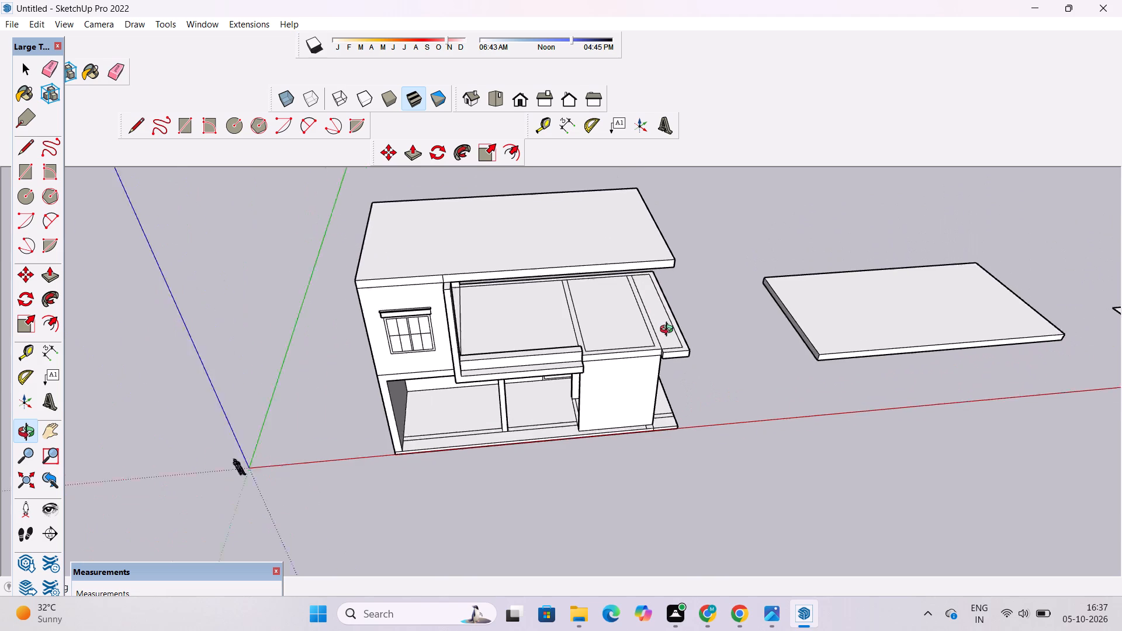
scroll(669, 331, "up", 3)
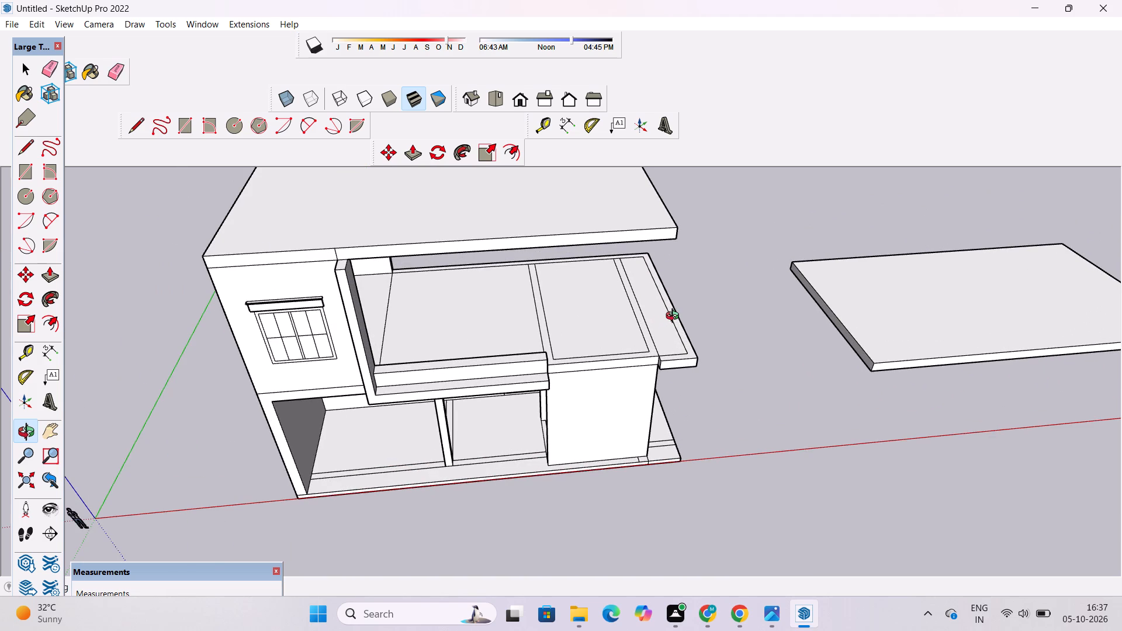
scroll(675, 323, "down", 5)
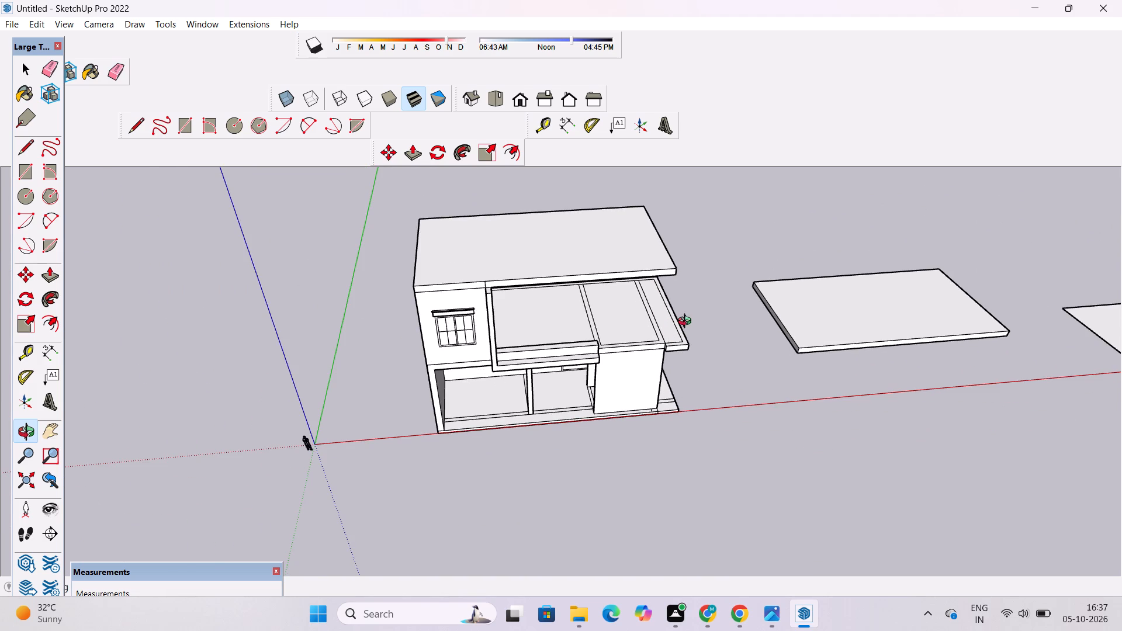
scroll(688, 322, "up", 2)
scroll(624, 372, "up", 4)
scroll(416, 305, "up", 2)
left_click_drag(425, 302, 567, 300, "shift")
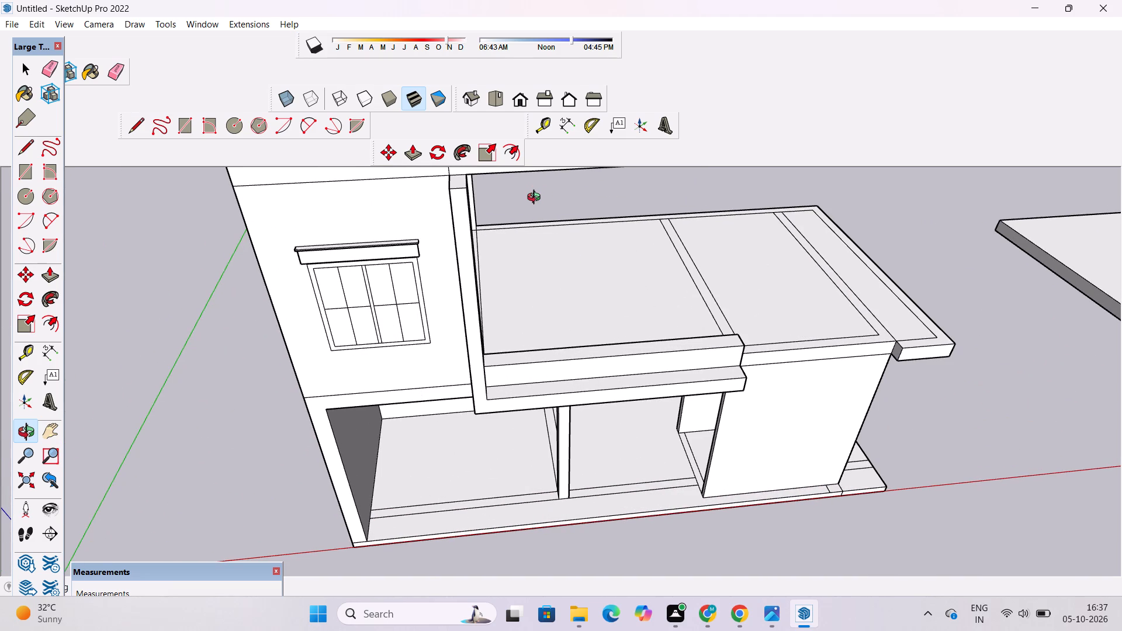
left_click_drag(537, 202, 570, 230, "shift")
scroll(570, 230, "down", 2)
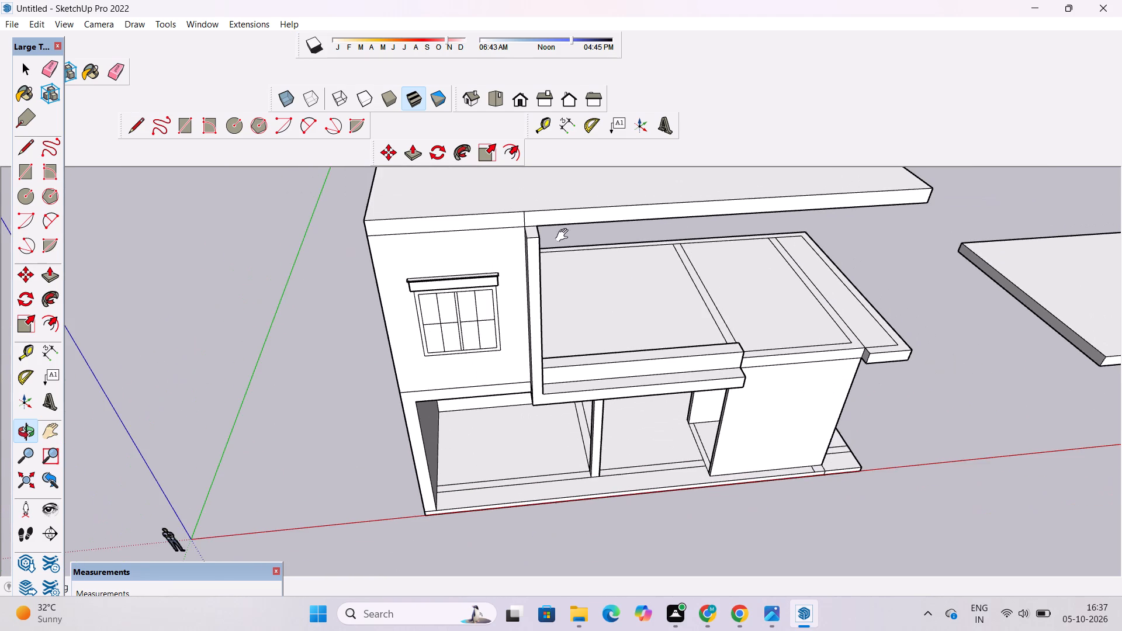
left_click_drag(565, 235, 594, 254, "shift")
left_click_drag(566, 252, 583, 268, "shift")
scroll(576, 245, "up", 2)
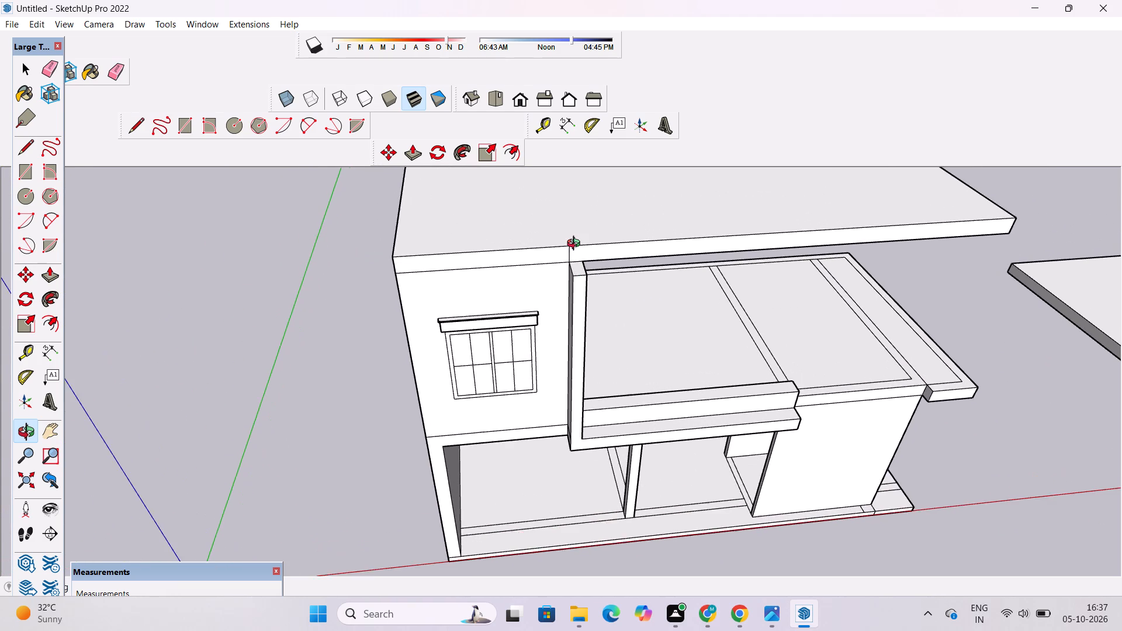
left_click_drag(580, 256, 497, 257, "shift")
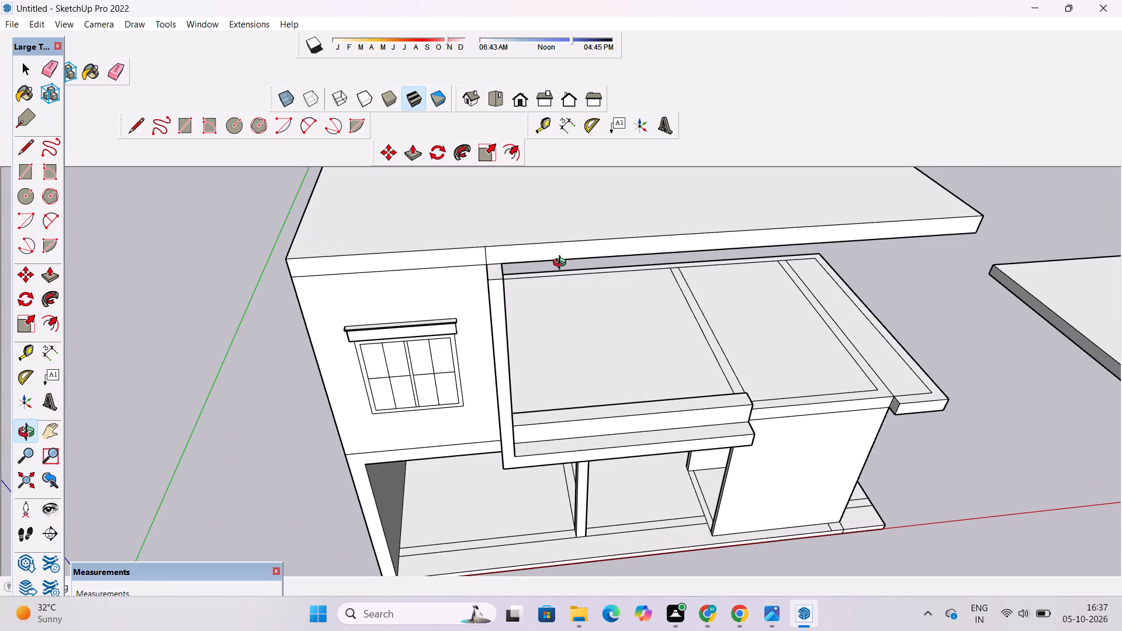
scroll(562, 265, "down", 2)
left_click_drag(565, 288, 572, 334)
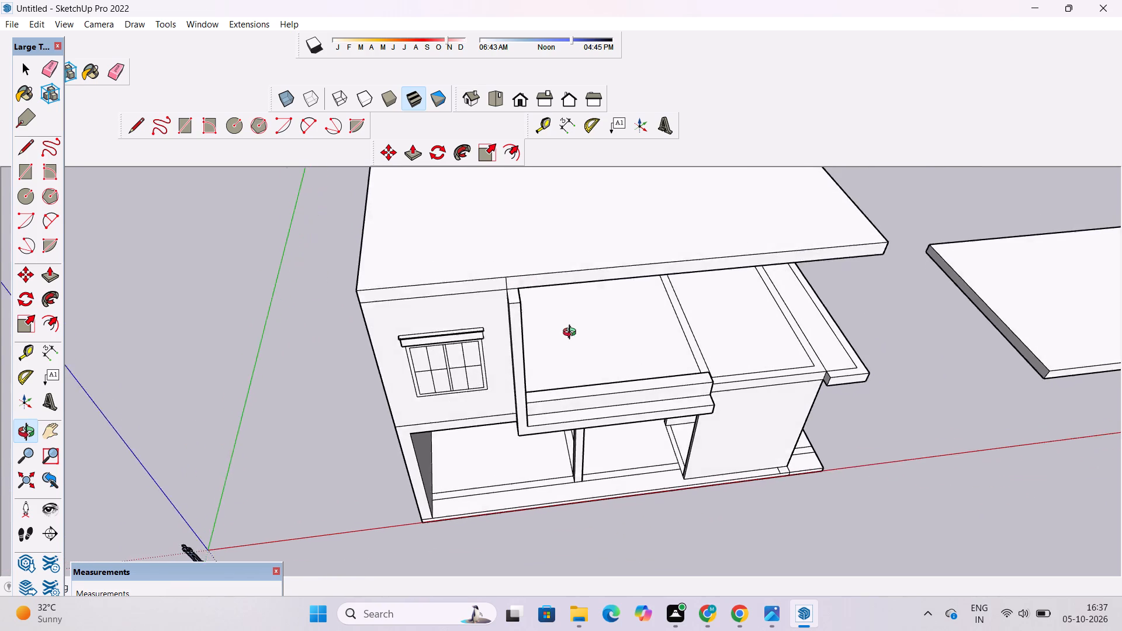
left_click_drag(572, 334, 577, 389)
Draw a 2' line across the upper slab's front edge face from the projecting frame's inner top corner to the slab's top edge.
scroll(557, 376, "up", 4)
left_click_drag(545, 370, 511, 353, "shift")
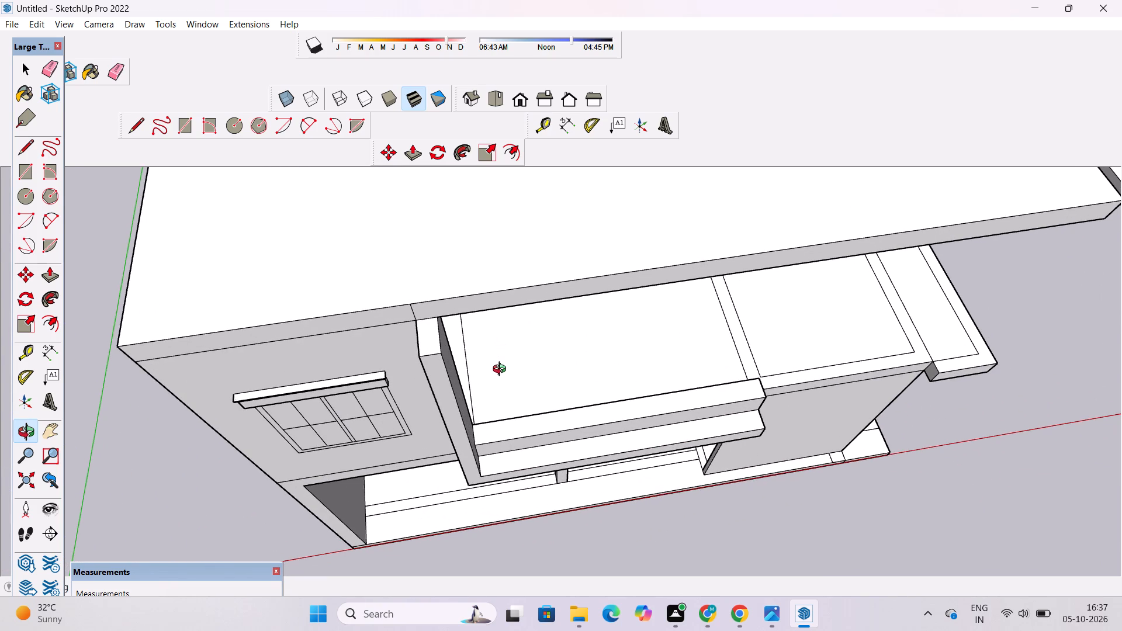
left_click_drag(502, 375, 549, 410)
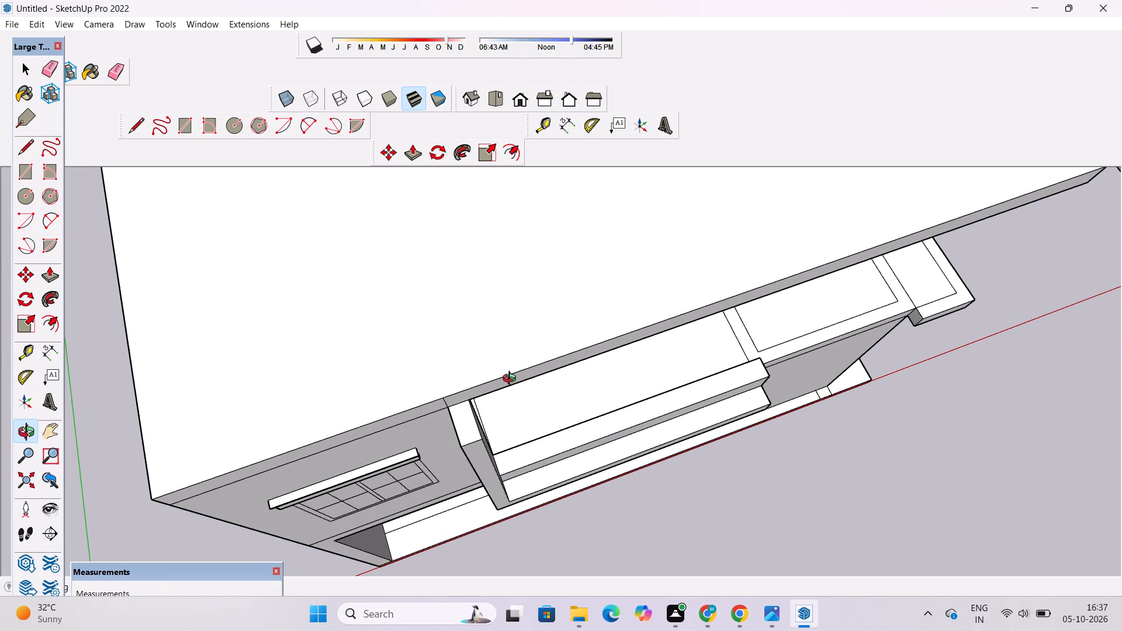
scroll(507, 379, "up", 1)
left_click_drag(491, 393, 489, 366, "shift")
left_click_drag(480, 391, 538, 401)
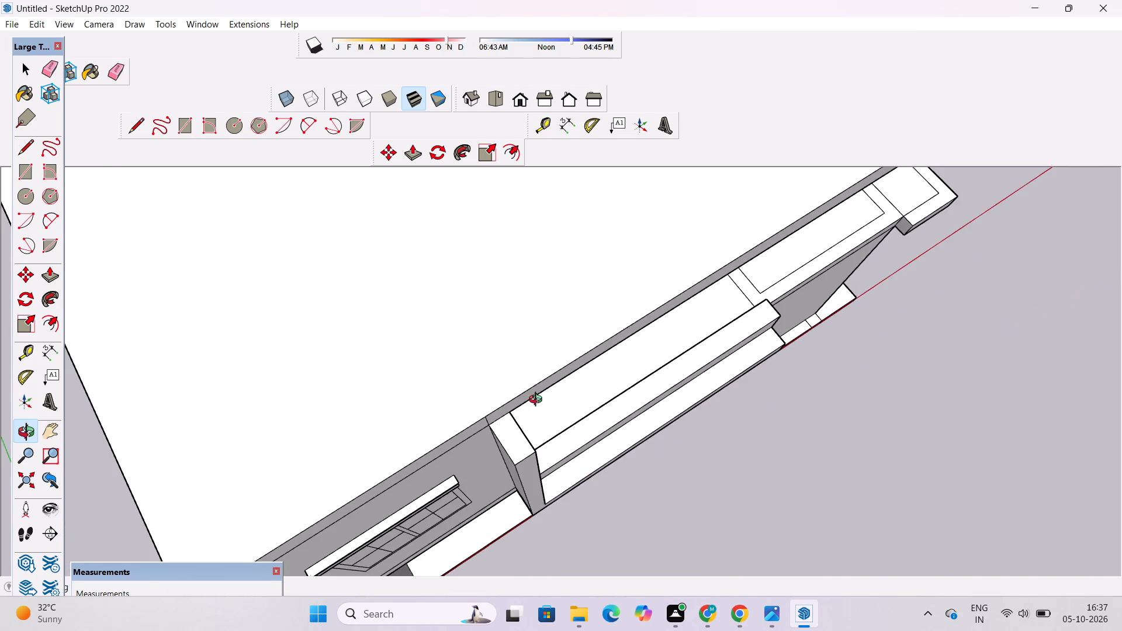
left_click_drag(531, 408, 475, 341)
left_click_drag(475, 341, 474, 367, "shift")
left_click_drag(474, 367, 466, 356)
key("l")
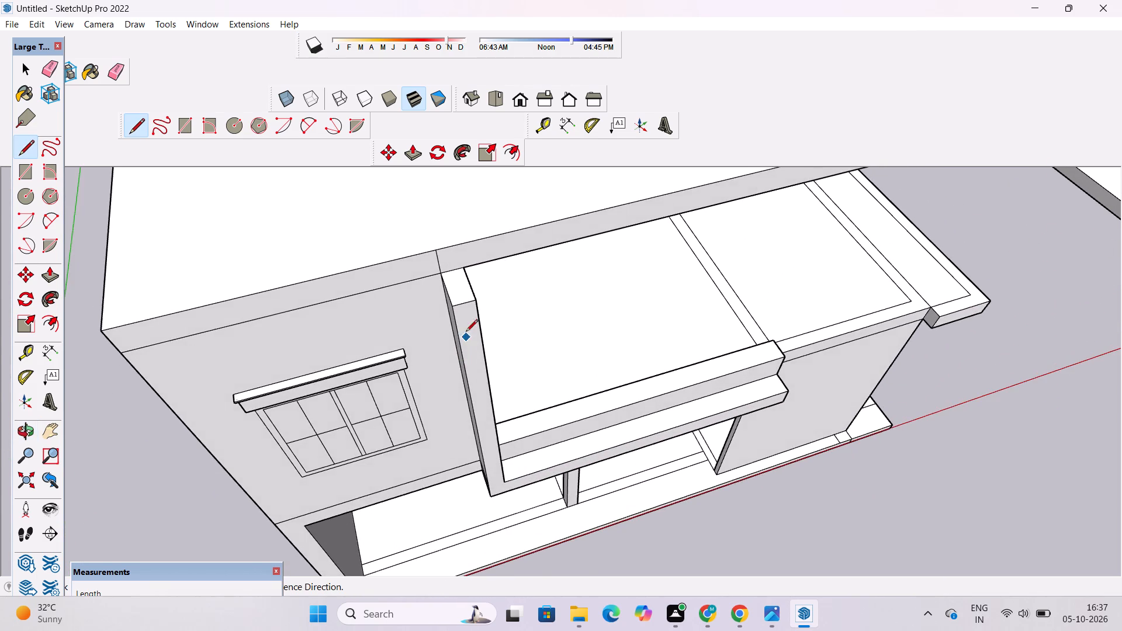
scroll(466, 328, "up", 3)
left_click(465, 245)
left_click(459, 215)
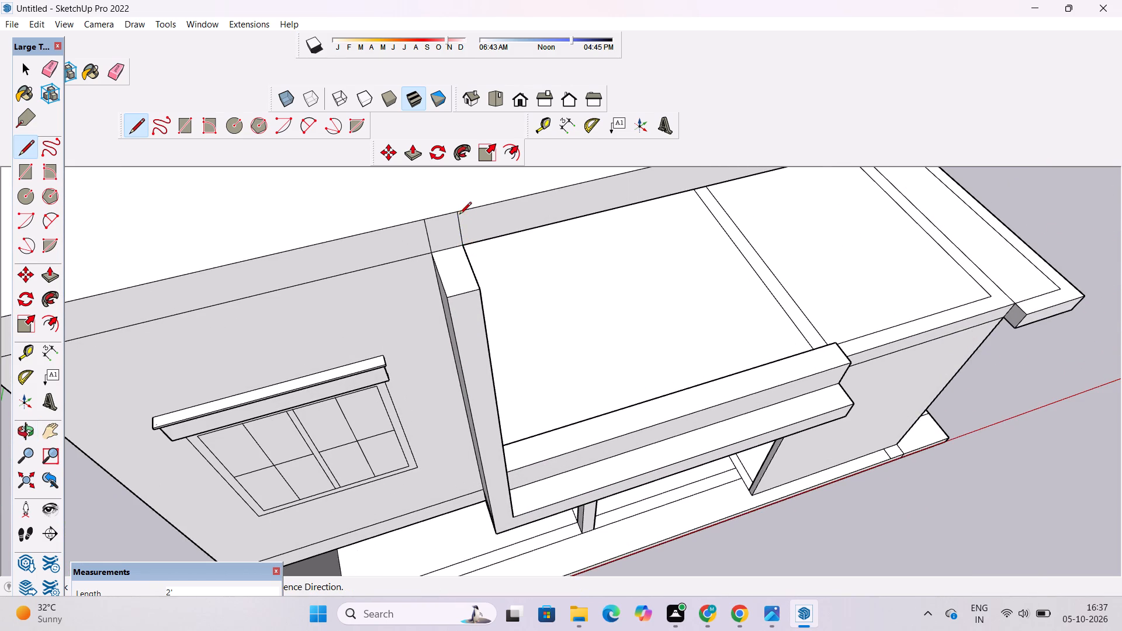
key("space")
Push/Pull the small slab edge face above the projecting frame outward 3', flush with the frame's front face.
left_click(446, 250)
left_click(445, 241)
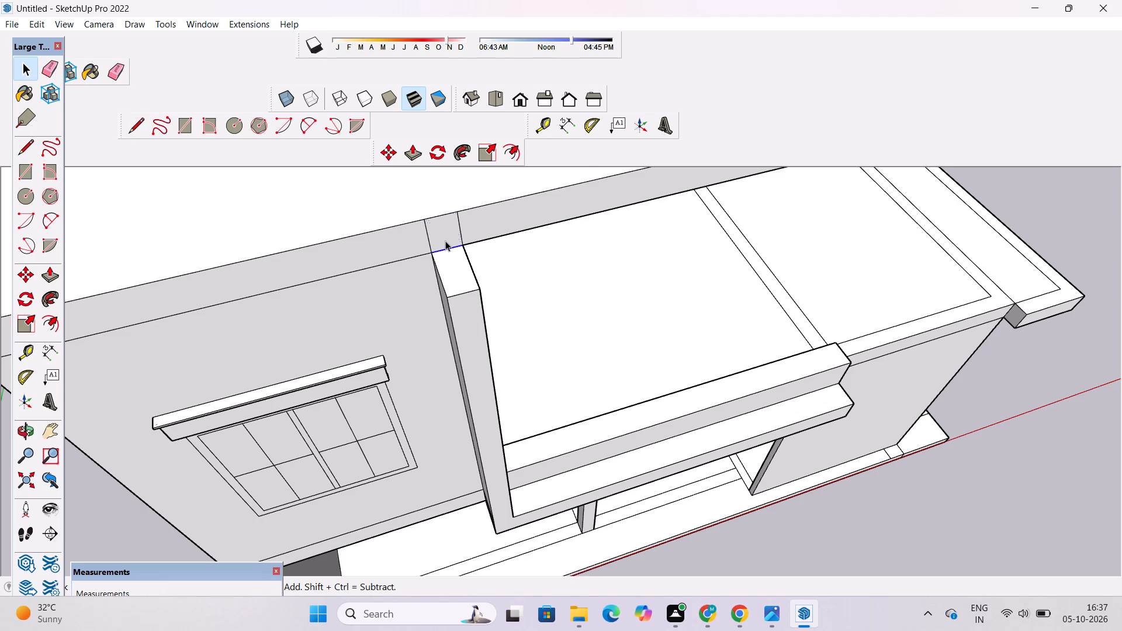
type("op")
left_click(445, 241)
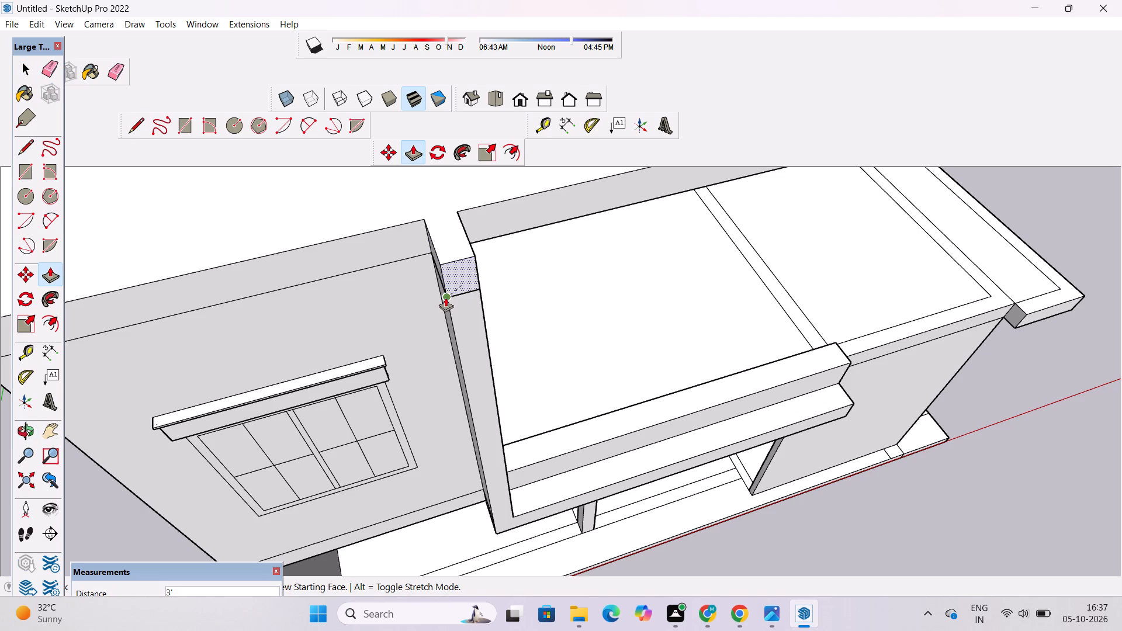
left_click(445, 297)
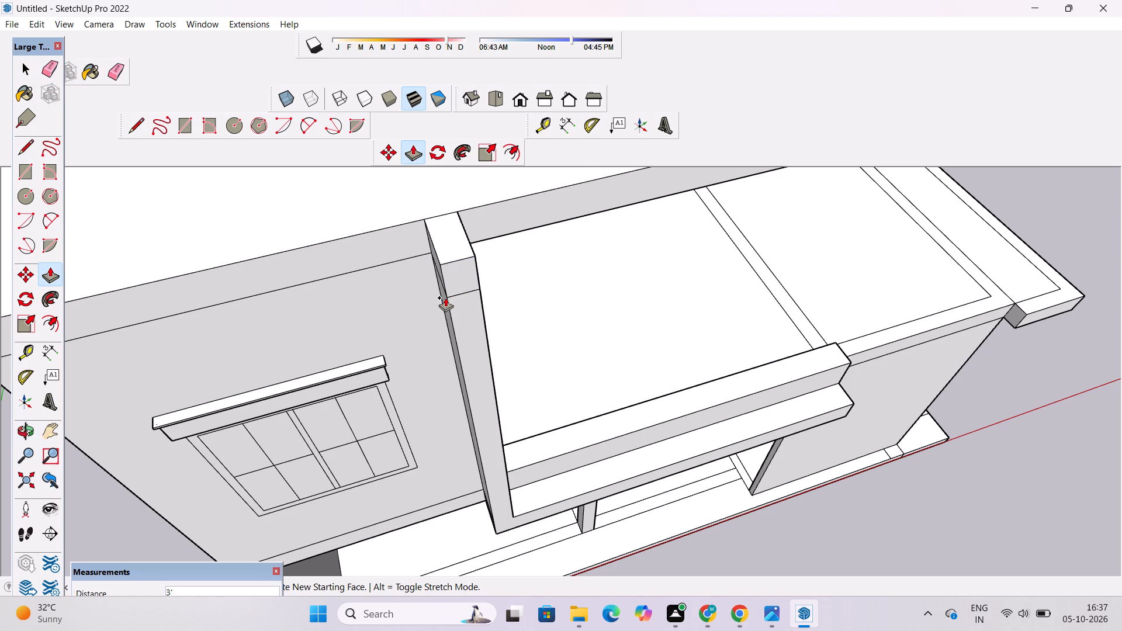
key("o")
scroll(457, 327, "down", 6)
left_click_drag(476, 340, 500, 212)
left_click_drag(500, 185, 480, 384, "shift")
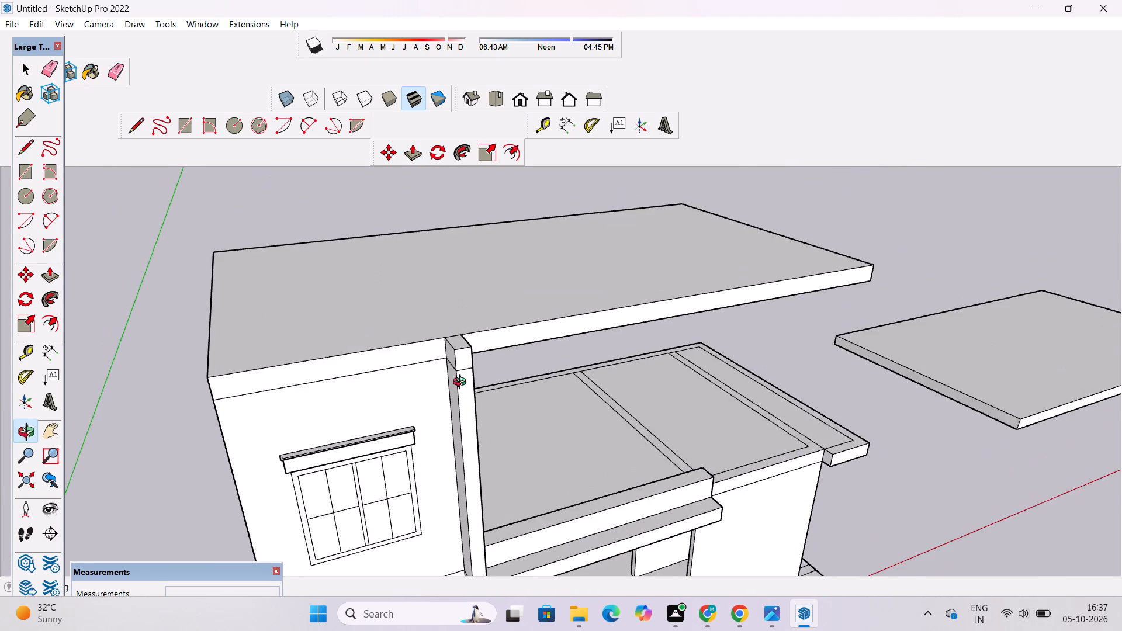
Erase the leftover seams on the projecting frame's front and outer side and the line dividing the slab edge from the tower wall.
scroll(448, 377, "up", 4)
left_click_drag(446, 369, 499, 368)
scroll(509, 366, "up", 4)
left_click_drag(509, 366, 467, 380, "shift")
left_click_drag(455, 379, 503, 359)
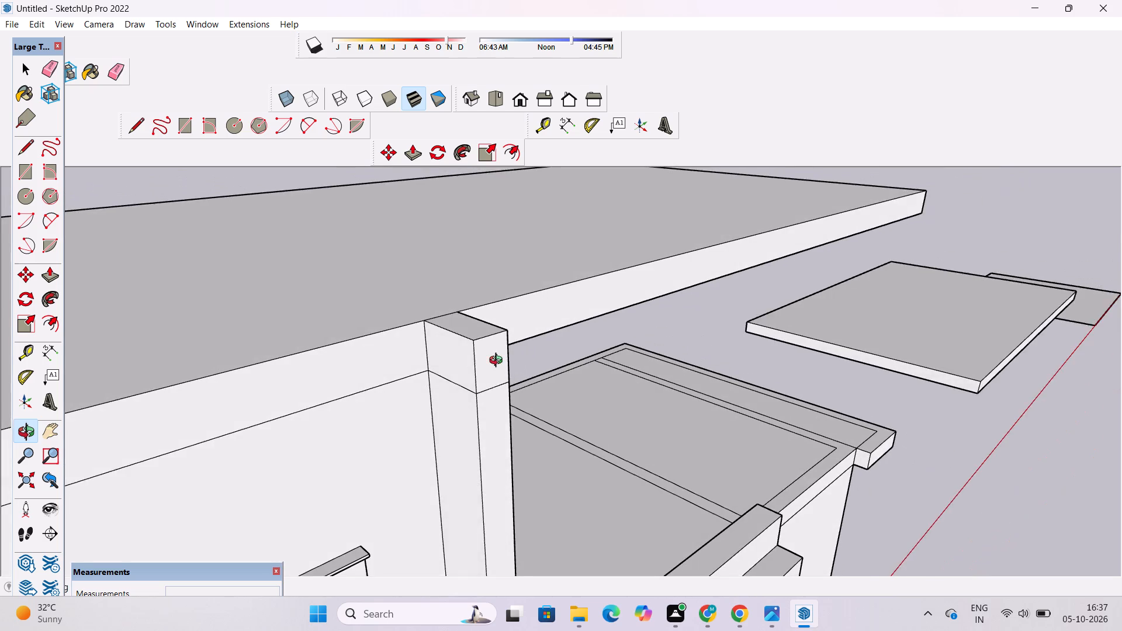
key("e")
scroll(501, 359, "up", 3)
left_click_drag(451, 367, 451, 409)
left_click_drag(494, 374, 487, 406)
left_click_drag(352, 381, 348, 403)
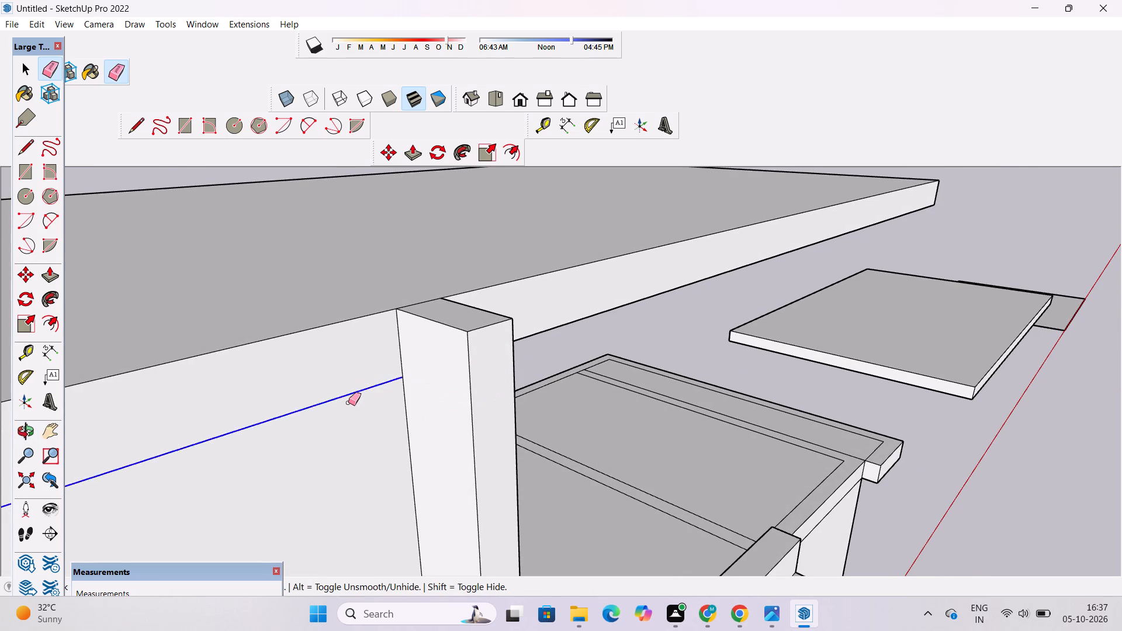
left_click_drag(348, 403, 346, 417)
Erase the leftover horizontal seam on the inner side face of the projecting frame near its top.
key("o")
left_click_drag(542, 427, 392, 423)
scroll(392, 422, "down", 5)
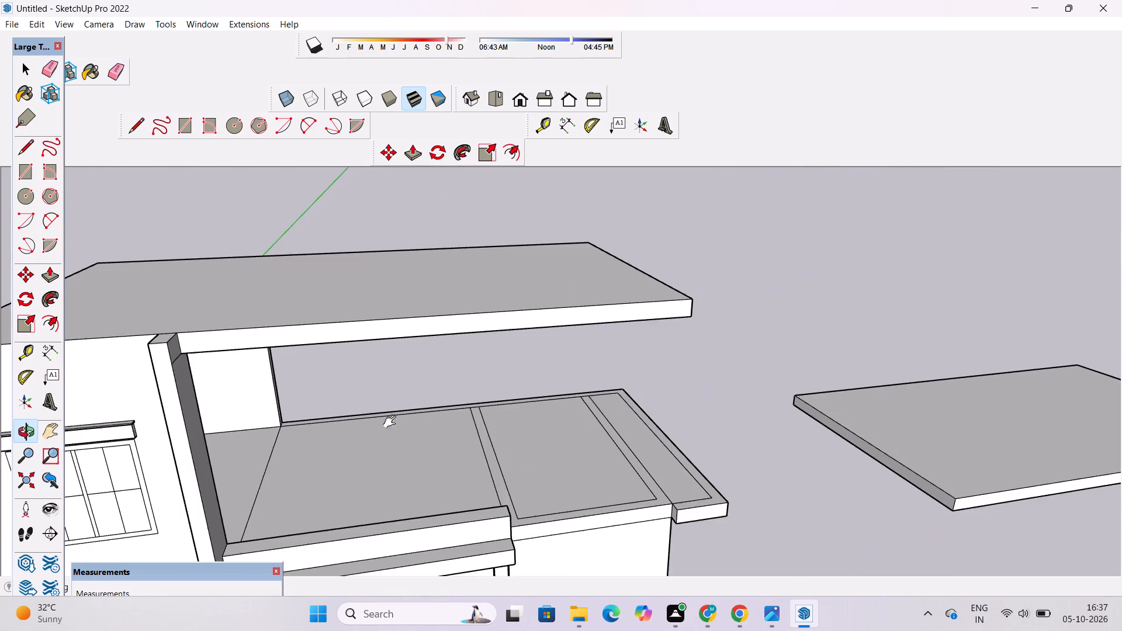
left_click_drag(397, 422, 601, 435, "shift")
left_click_drag(587, 449, 380, 426)
scroll(415, 335, "up", 8)
left_click_drag(403, 369, 407, 371, "shift")
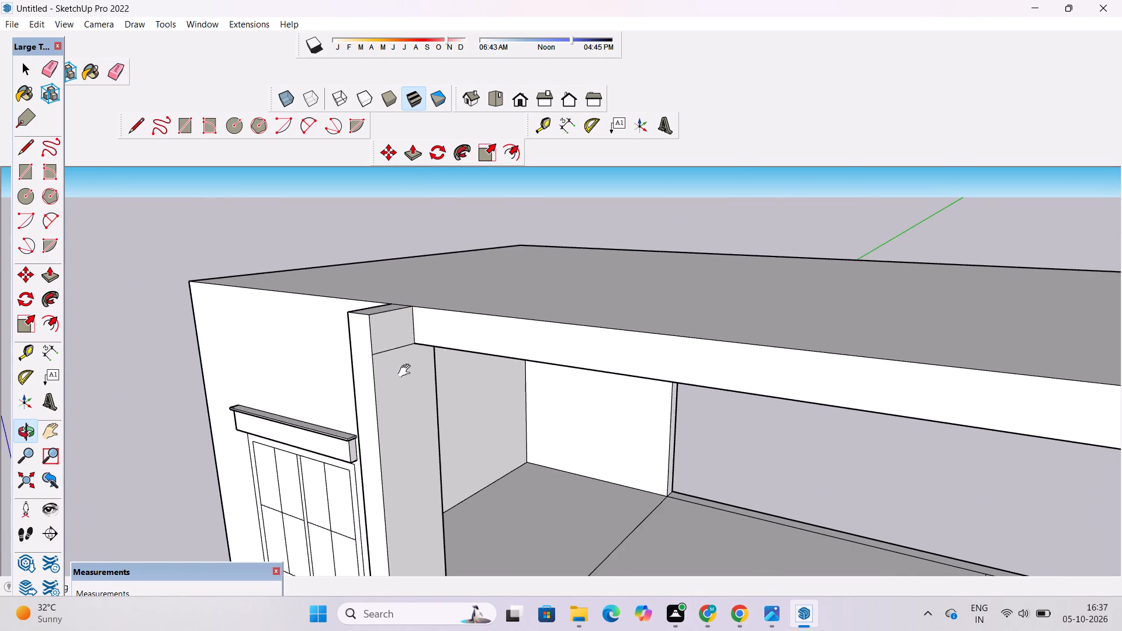
left_click_drag(407, 371, 492, 407, "shift")
left_click_drag(493, 407, 452, 403)
key("e")
left_click_drag(460, 375, 460, 387)
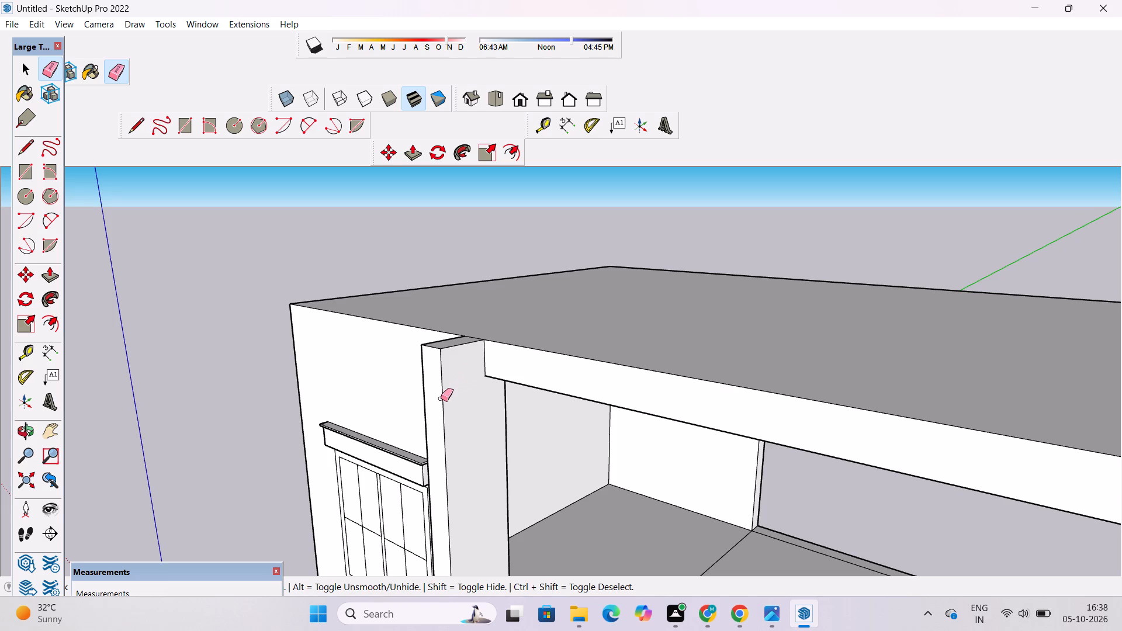
Examine the junction between the projecting frame and the upper slab's front edge from above and below.
key("o")
left_click_drag(591, 441, 670, 425)
scroll(512, 415, "down", 6)
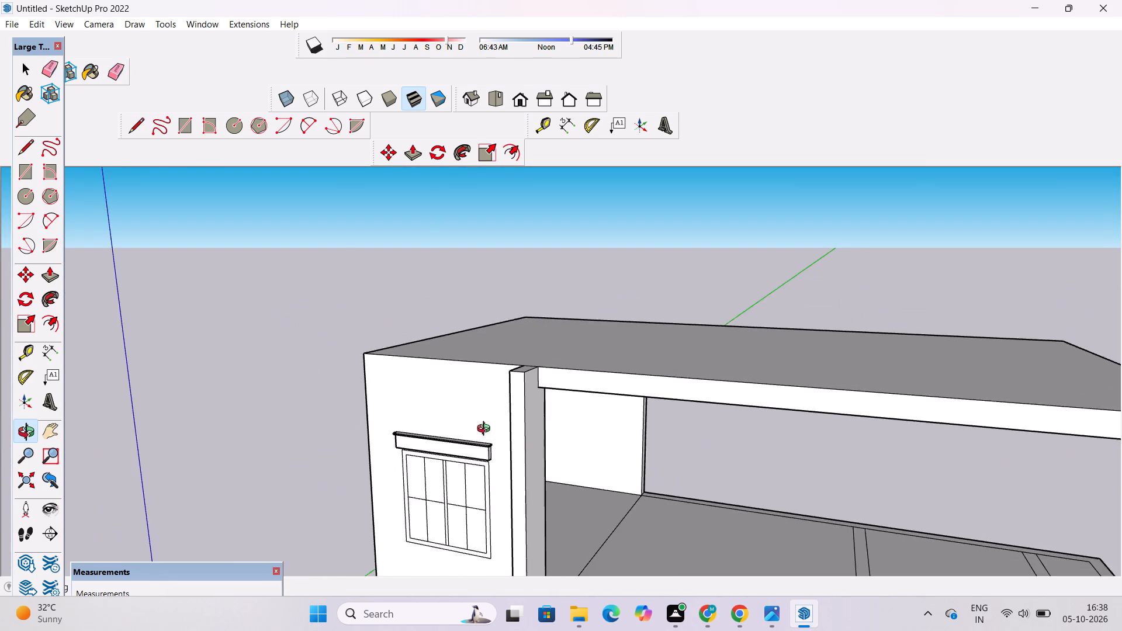
left_click_drag(486, 431, 702, 505)
left_click_drag(717, 438, 609, 462, "shift")
scroll(609, 462, "down", 5)
left_click_drag(620, 470, 554, 474)
scroll(548, 471, "up", 1)
left_click_drag(548, 471, 510, 446, "shift")
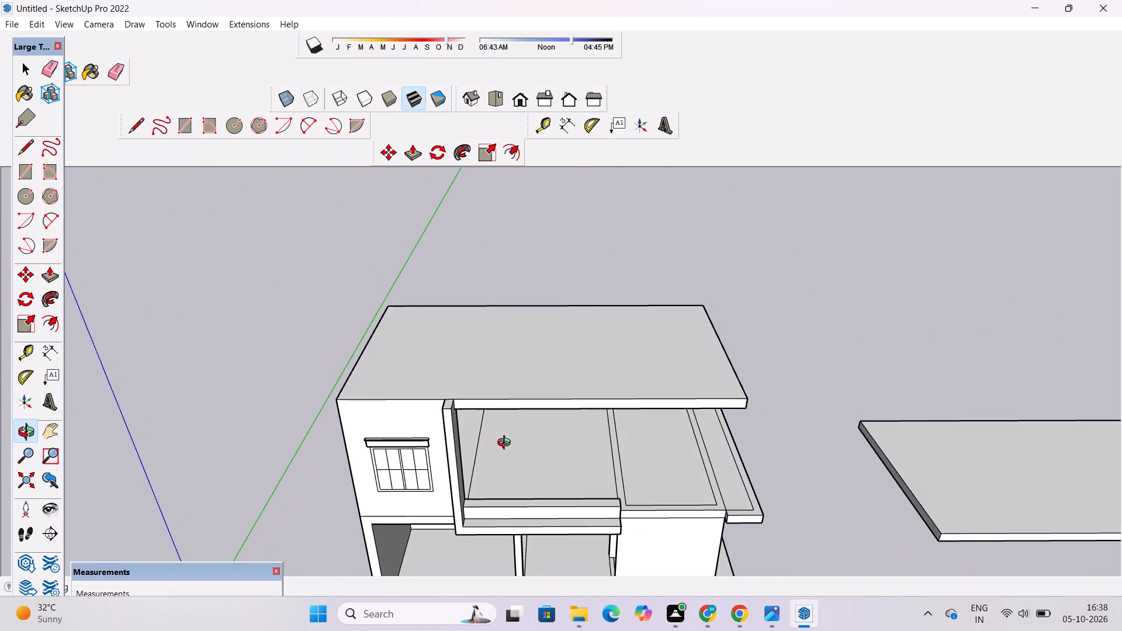
scroll(505, 449, "up", 3)
left_click_drag(504, 446, 493, 452, "shift")
scroll(439, 425, "up", 6)
left_click_drag(439, 424, 431, 423)
scroll(431, 423, "down", 4)
scroll(431, 423, "up", 3)
scroll(68, 356, "down", 4)
left_click_drag(199, 386, 248, 406)
scroll(307, 423, "up", 2)
left_click_drag(310, 422, 259, 410, "shift")
scroll(245, 385, "down", 5)
scroll(264, 377, "up", 2)
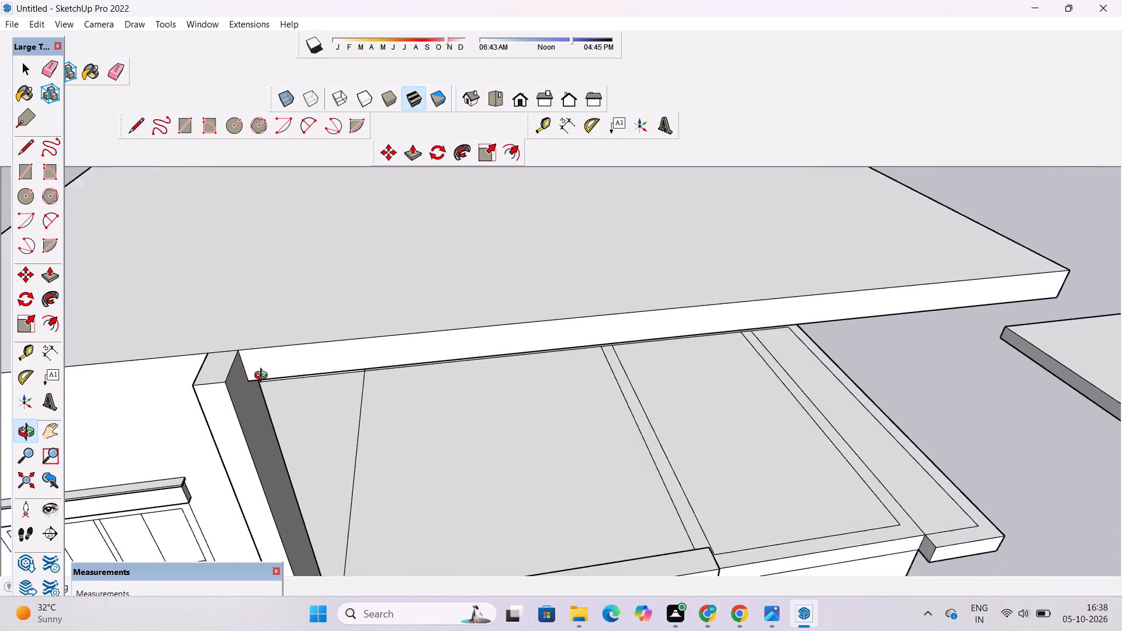
scroll(264, 377, "up", 5)
left_click_drag(266, 427, 249, 227)
scroll(259, 356, "down", 5)
left_click_drag(269, 420, 269, 391)
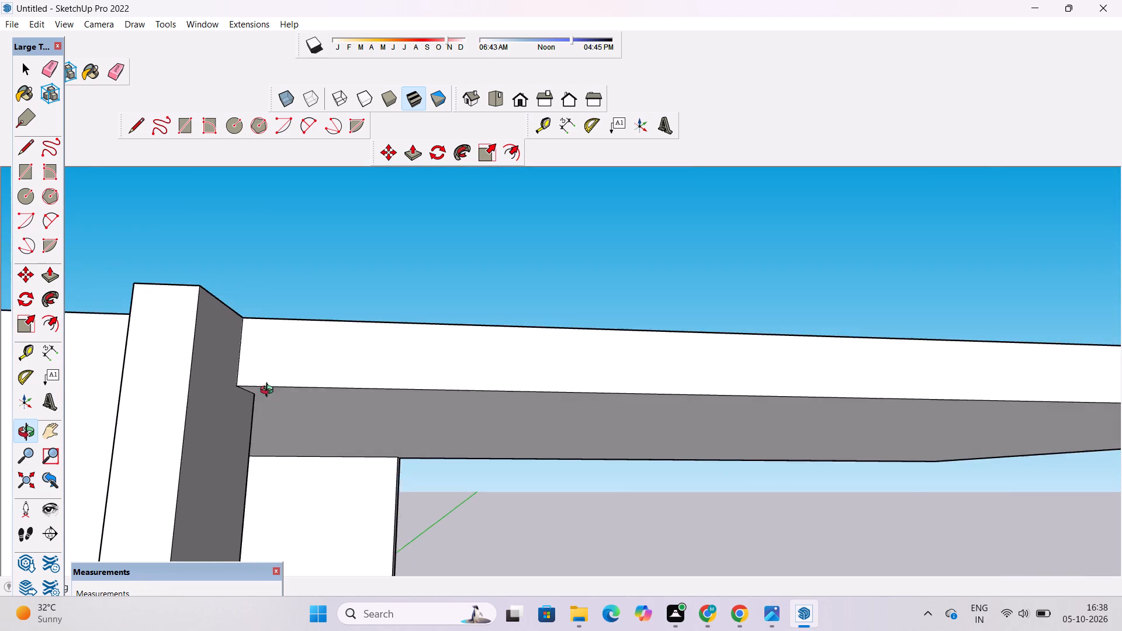
left_click_drag(269, 391, 273, 313)
scroll(276, 310, "down", 5)
left_click(276, 310)
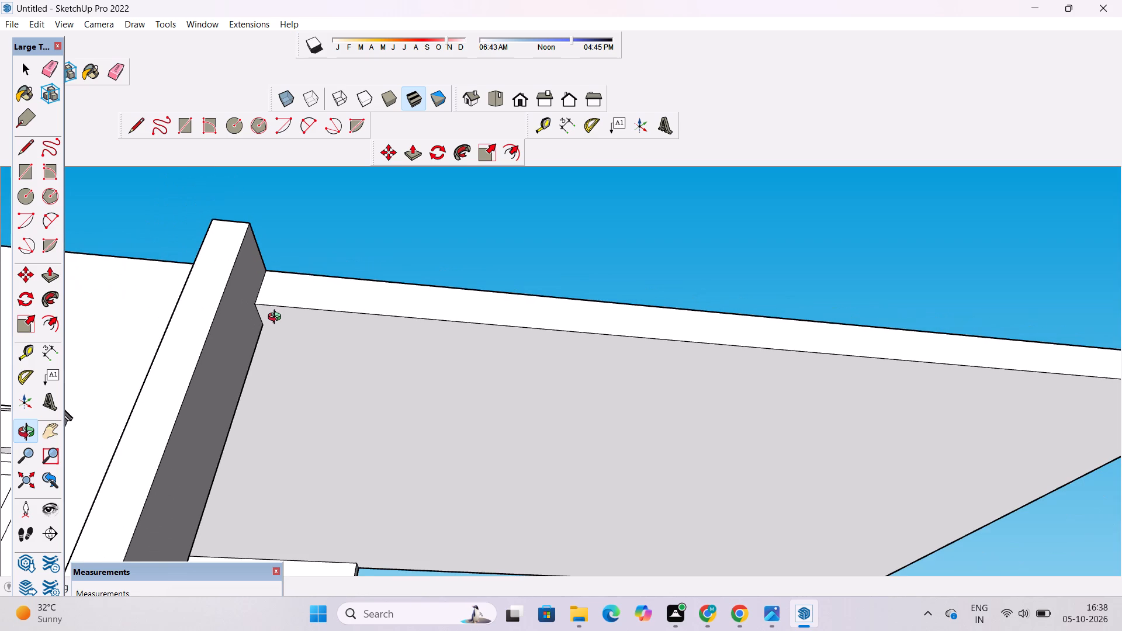
scroll(277, 318, "down", 9)
Push/Pull the upper slab's front edge face inward 1' 6" to line up with the projecting frame's rear inner edge.
left_click_drag(280, 318, 292, 526)
scroll(261, 294, "up", 5)
left_click_drag(265, 339, 280, 419)
left_click_drag(273, 414, 259, 422, "shift")
scroll(214, 394, "up", 4)
left_click_drag(210, 400, 169, 390)
left_click_drag(185, 379, 235, 419, "shift")
left_click_drag(235, 419, 200, 380)
key("p")
left_click(277, 385)
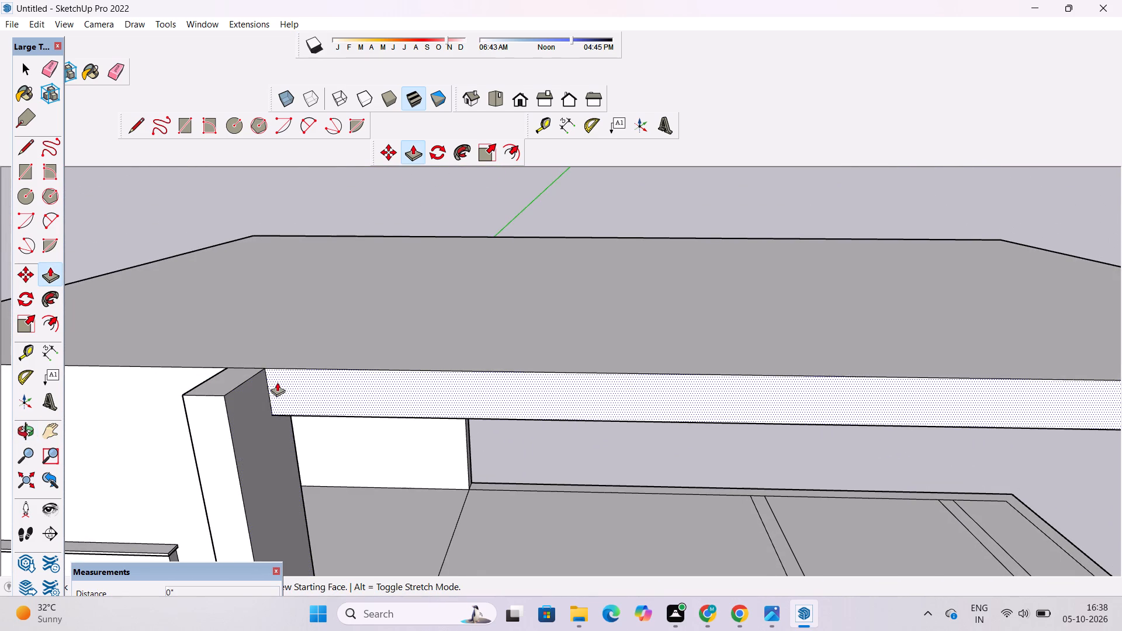
left_click(297, 438)
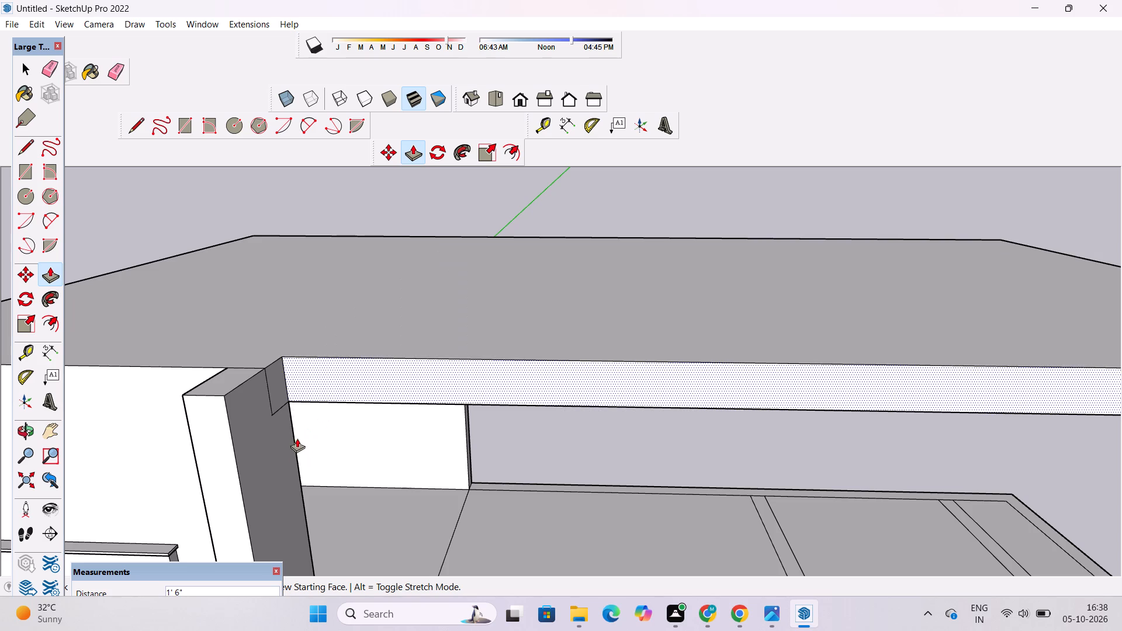
key("space")
Erase the leftover slab outline edges on the projecting frame's inner side face.
key("e")
left_click_drag(268, 390, 264, 398)
left_click_drag(272, 396, 276, 408)
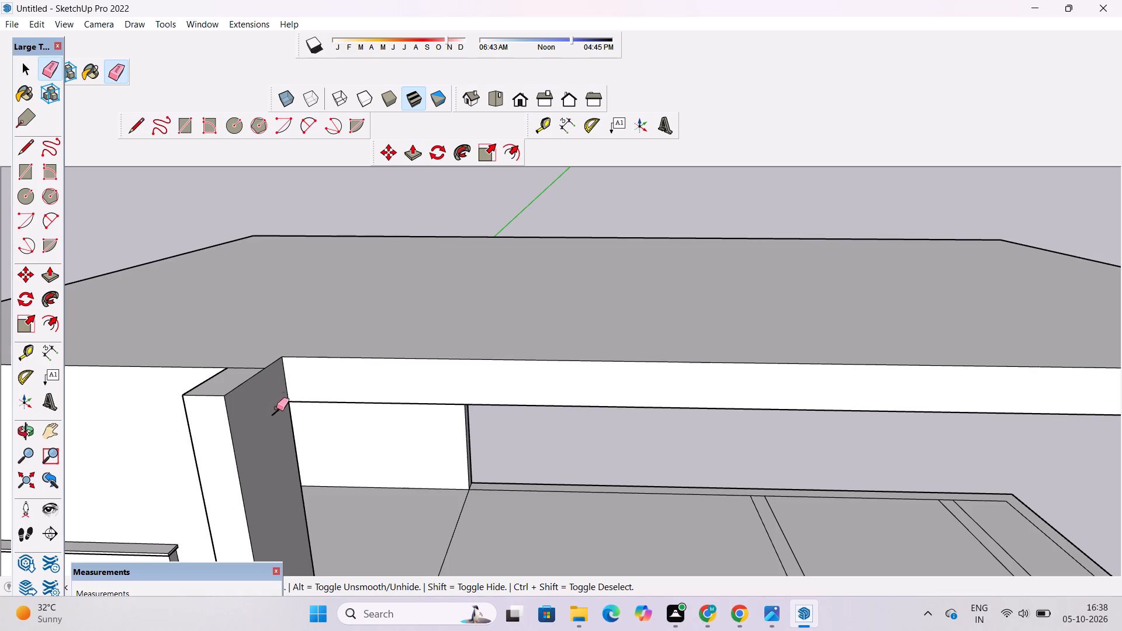
left_click_drag(276, 408, 278, 413)
left_click(273, 417)
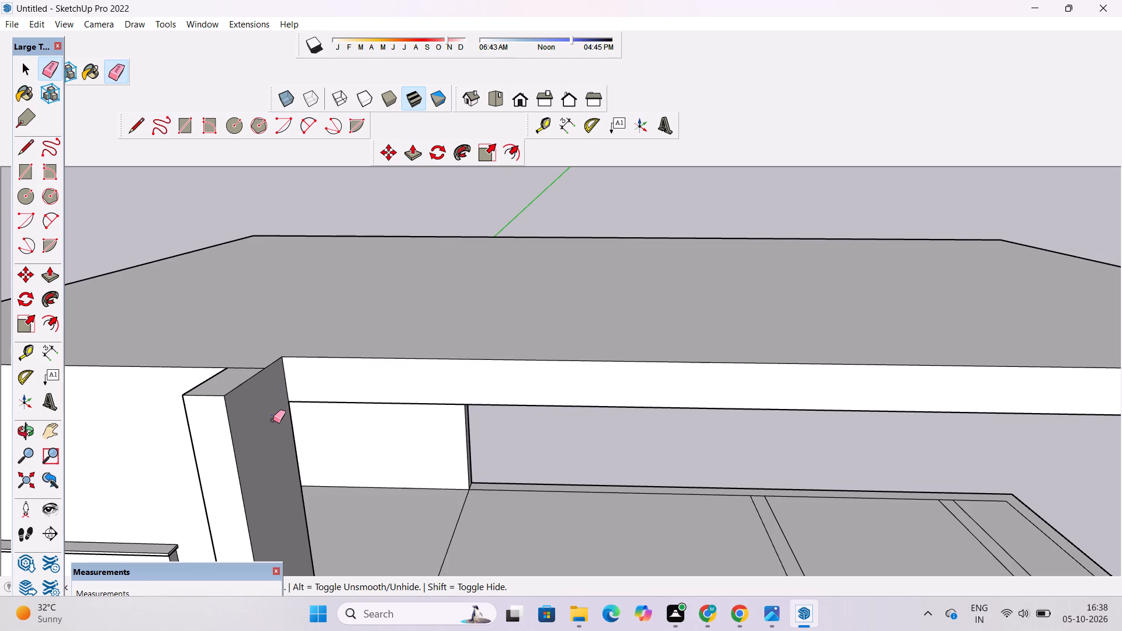
Examine the upper slab's front edge, its corner at the projecting frame and the open space over the lower roof.
key("o")
scroll(273, 420, "down", 4)
left_click_drag(330, 454, 356, 388)
scroll(363, 355, "down", 1)
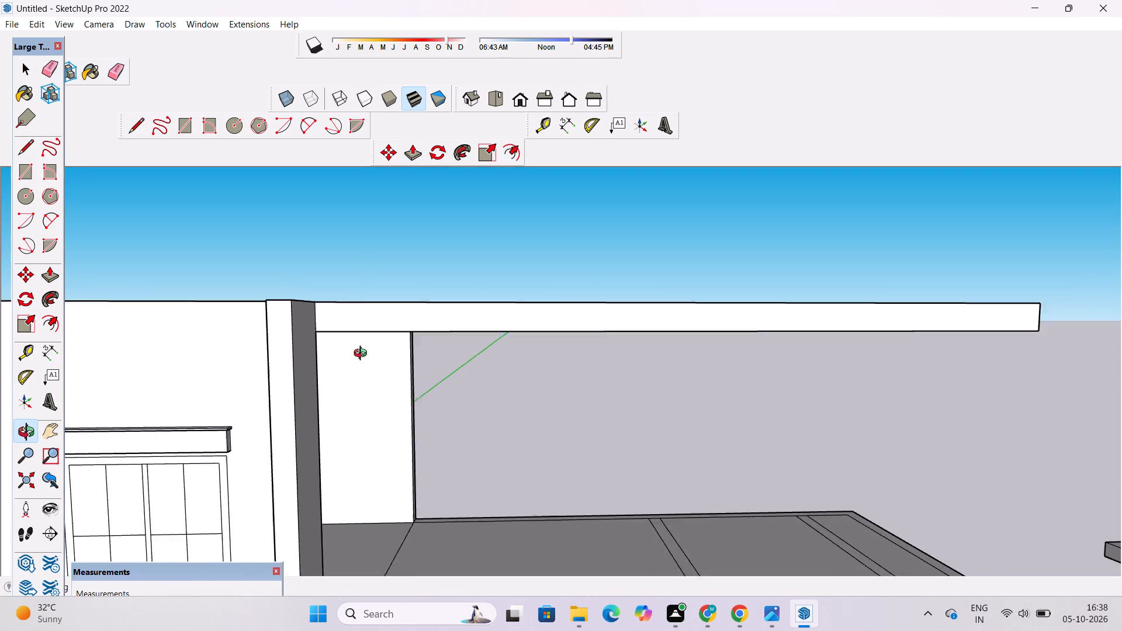
scroll(363, 355, "down", 2)
left_click_drag(457, 355, 91, 359)
scroll(516, 377, "up", 2)
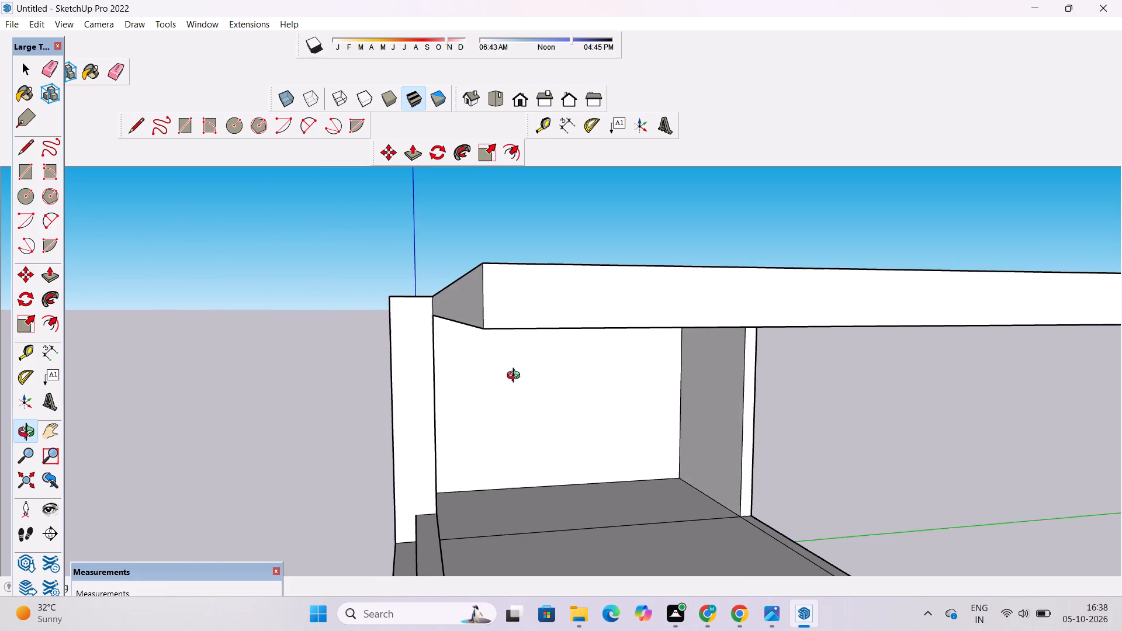
left_click_drag(522, 376, 652, 379)
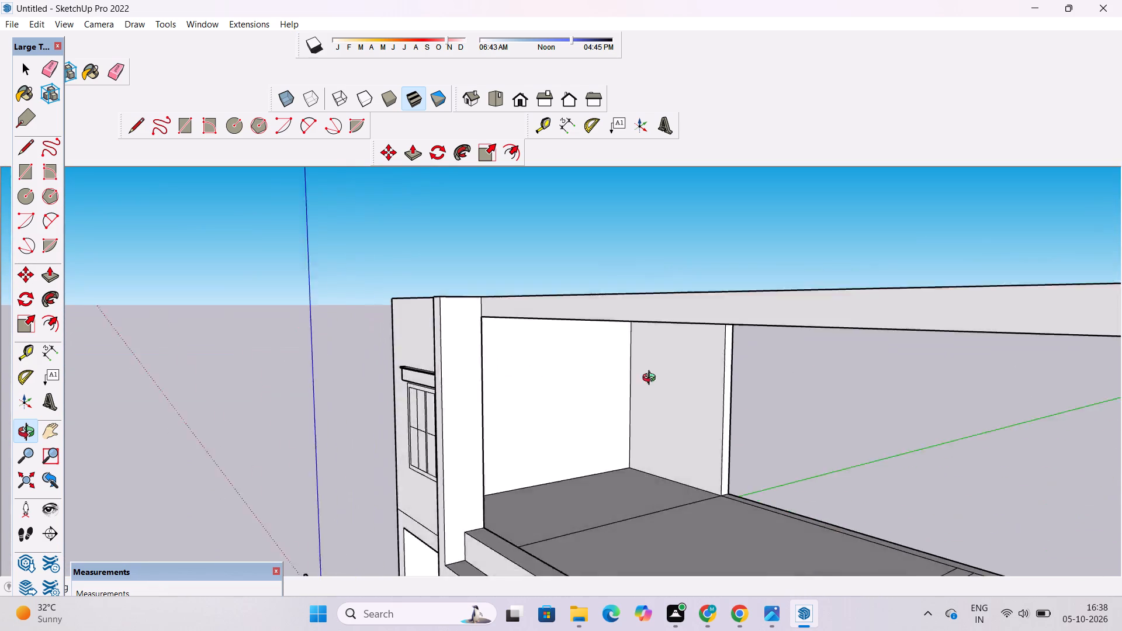
left_click_drag(652, 379, 922, 400)
left_click_drag(922, 399, 834, 424)
scroll(551, 356, "up", 4)
left_click_drag(551, 369, 551, 387)
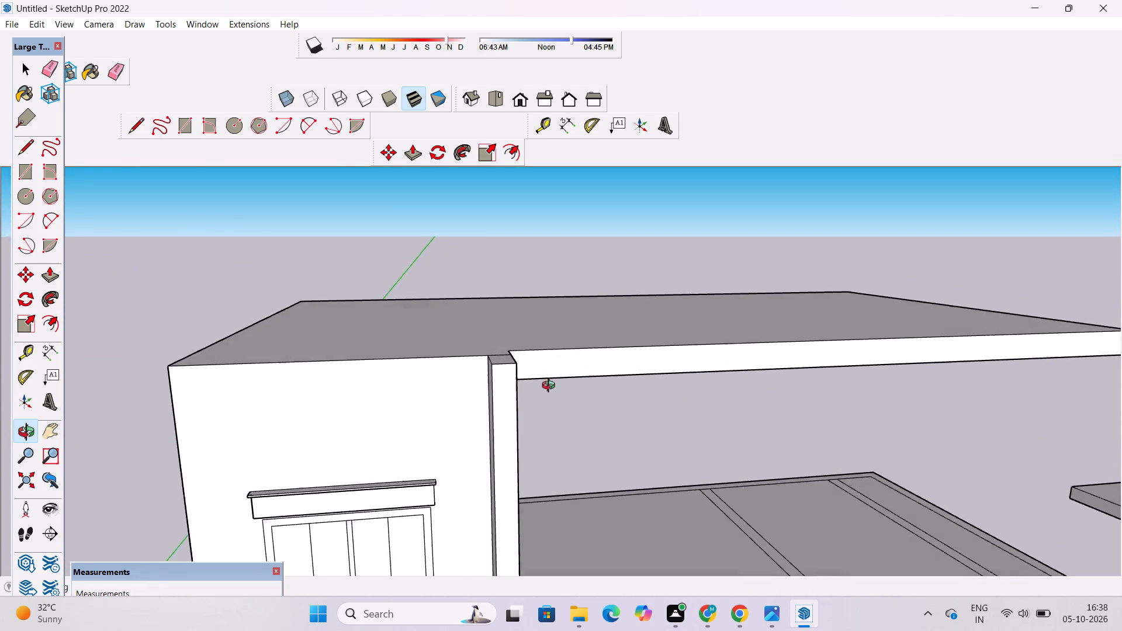
left_click_drag(551, 387, 577, 475)
scroll(526, 407, "up", 9)
left_click_drag(580, 442, 515, 455)
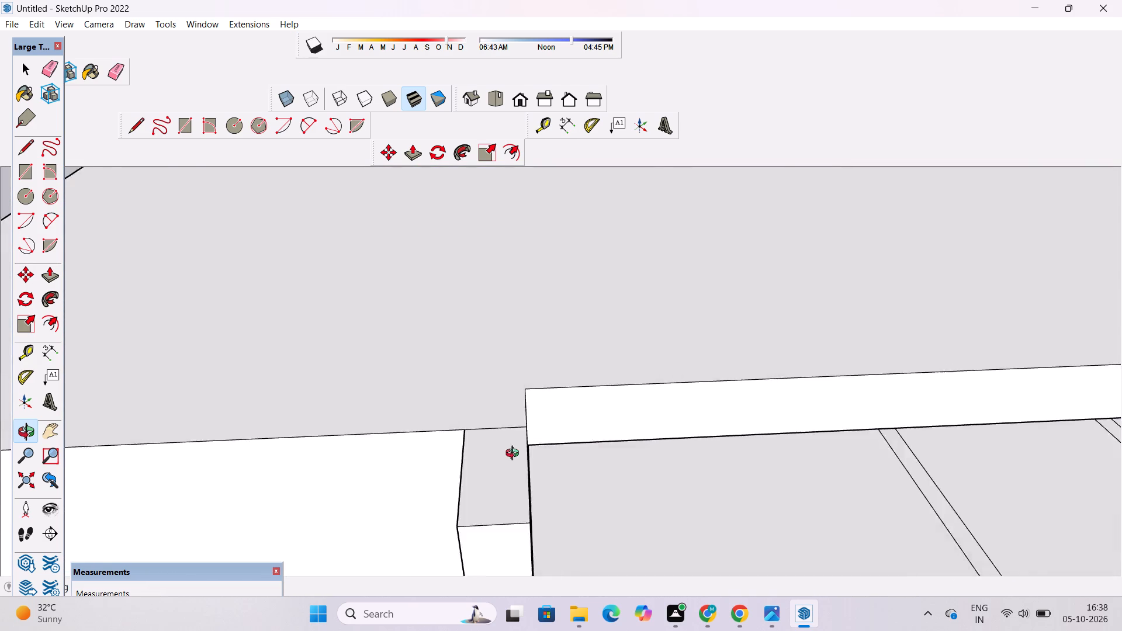
left_click_drag(515, 455, 418, 438)
left_click_drag(566, 437, 430, 427, "shift")
scroll(425, 411, "down", 4)
left_click_drag(510, 463, 578, 452)
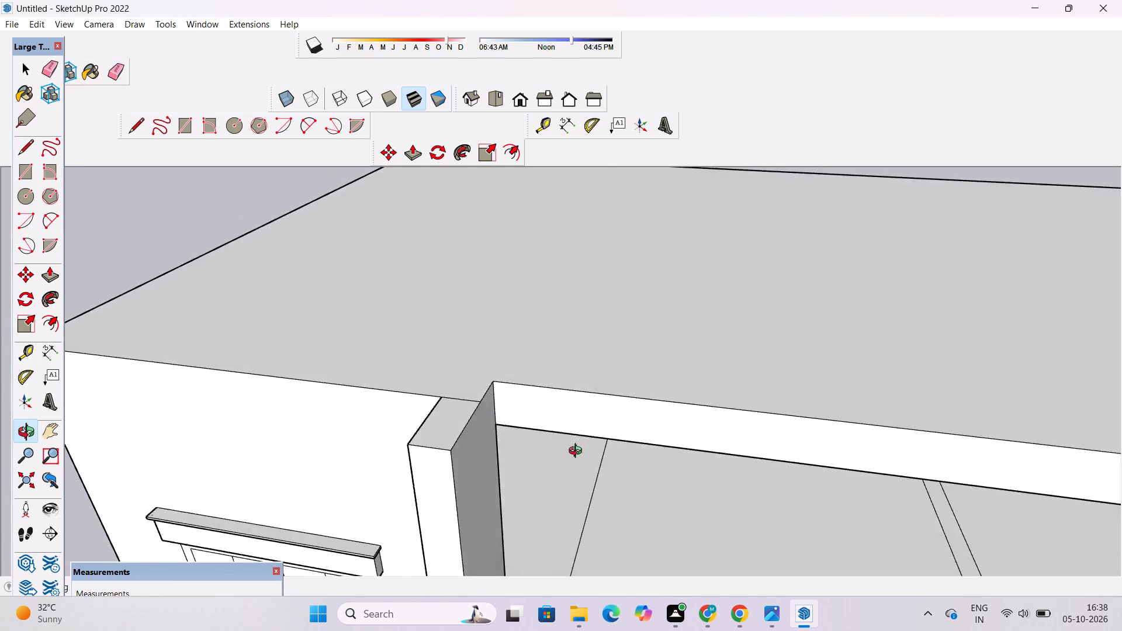
left_click_drag(578, 452, 489, 451)
scroll(484, 415, "down", 6)
left_click_drag(909, 411, 633, 363, "shift")
scroll(631, 363, "down", 2)
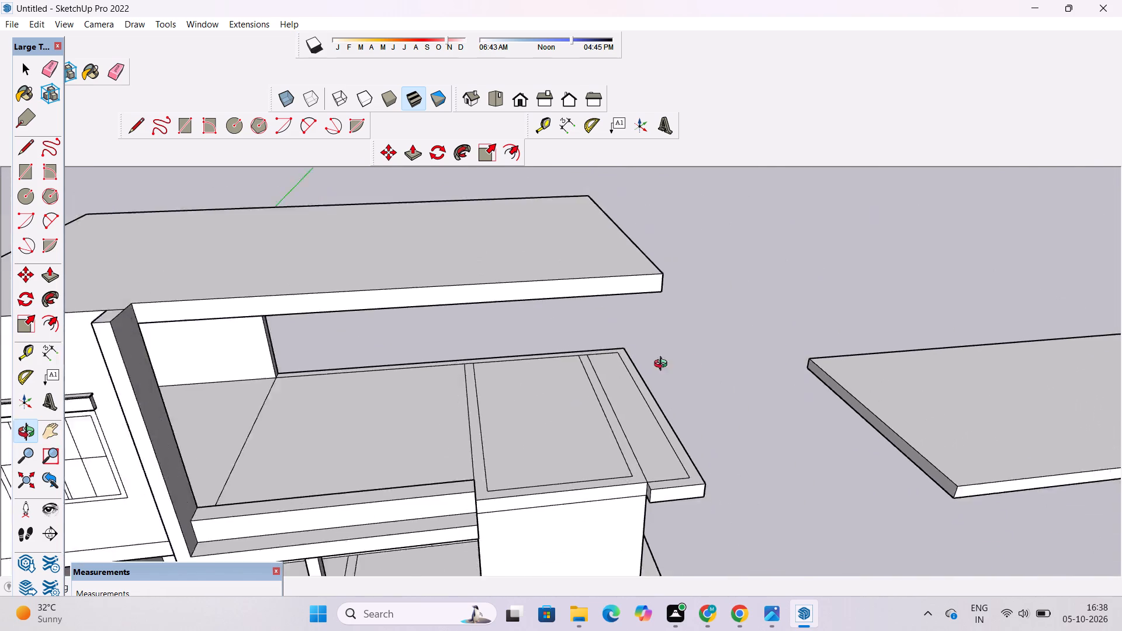
scroll(663, 365, "down", 3)
left_click_drag(698, 375, 633, 420)
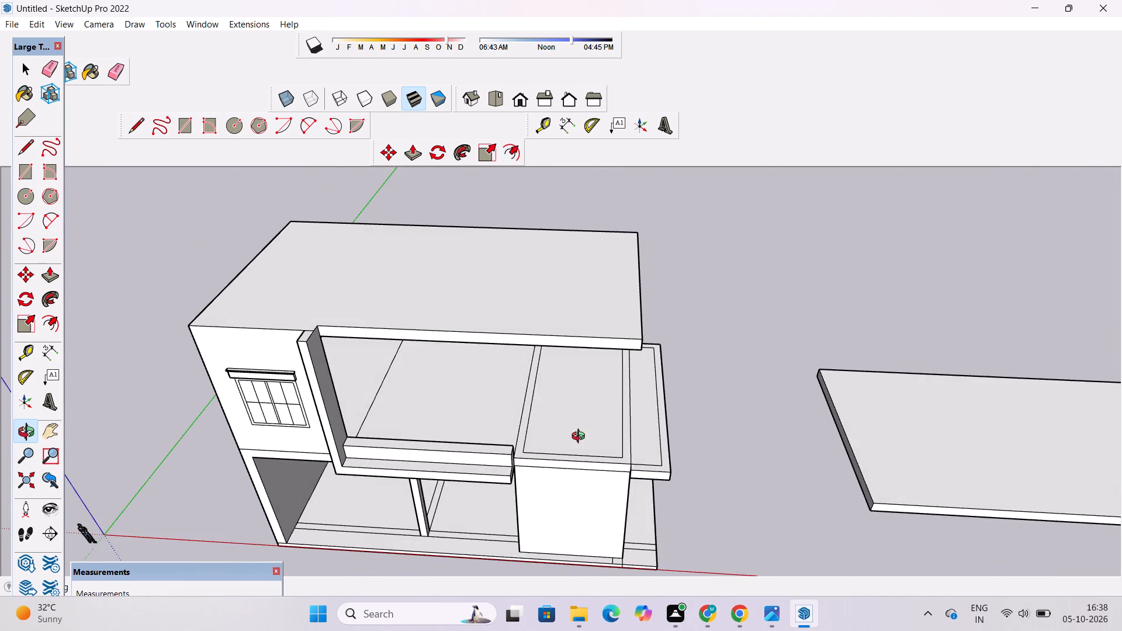
Push/Pull the inset border strip around the lower roof's middle section up 25' to the underside of the upper slab.
scroll(576, 438, "up", 3)
left_click_drag(563, 442, 525, 462, "shift")
left_click(523, 463)
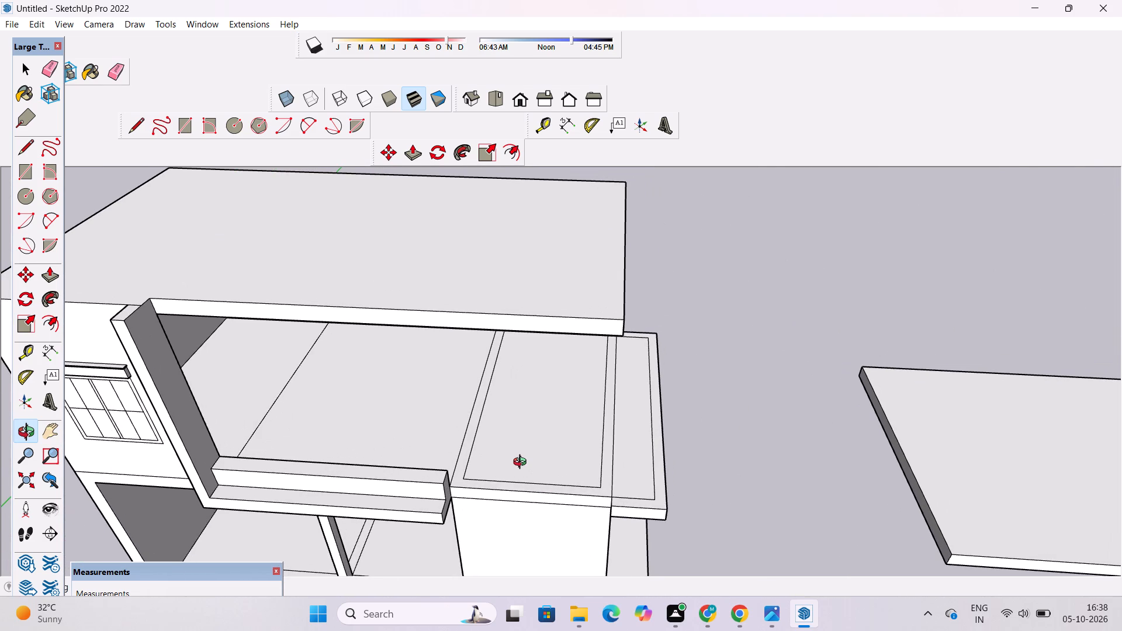
key("p")
left_click(603, 483)
scroll(603, 463, "down", 1)
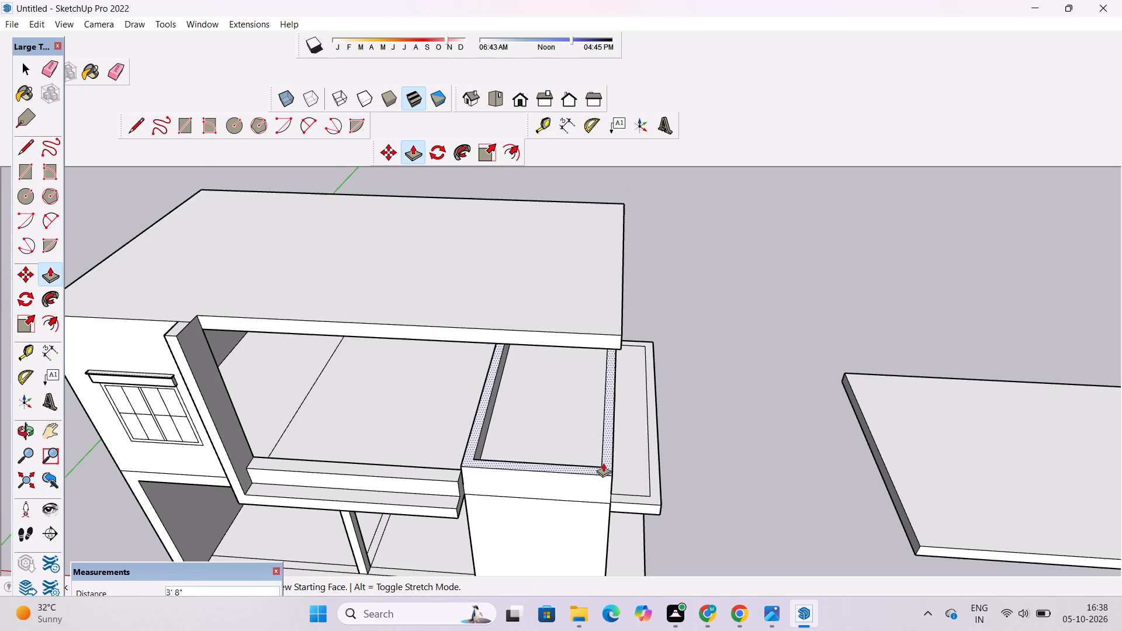
scroll(603, 463, "down", 5)
scroll(599, 441, "up", 9)
left_click(654, 294)
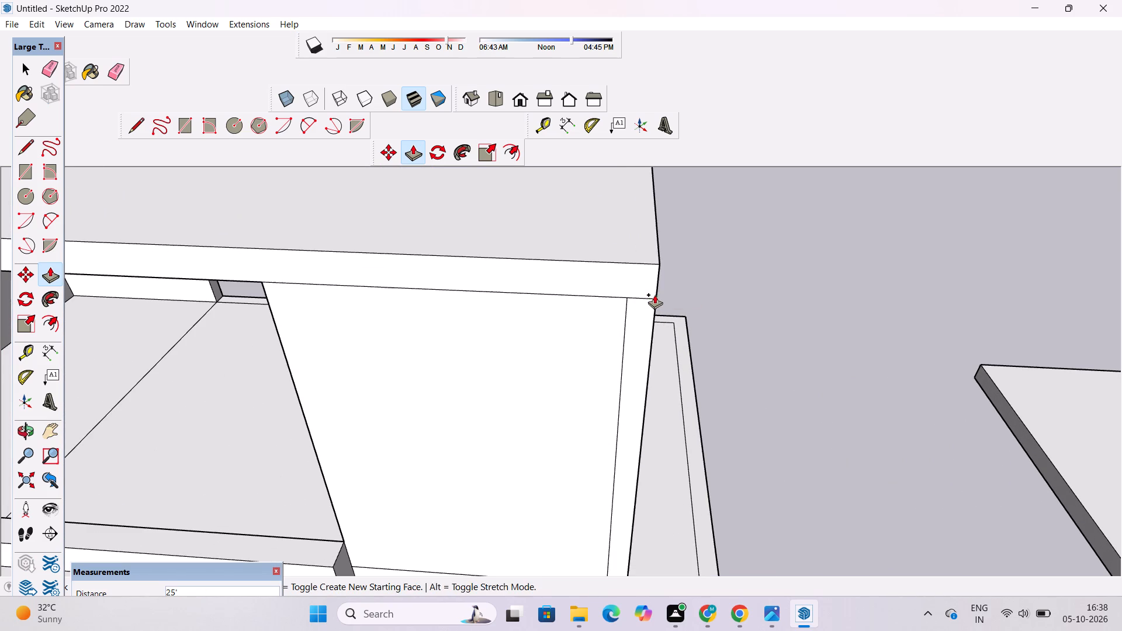
key("space")
Examine the raised upper-floor walls, the projecting lower roof ledge and the open rear of the building from all around.
type("o")
scroll(612, 318, "down", 5)
left_click_drag(733, 401, 416, 325)
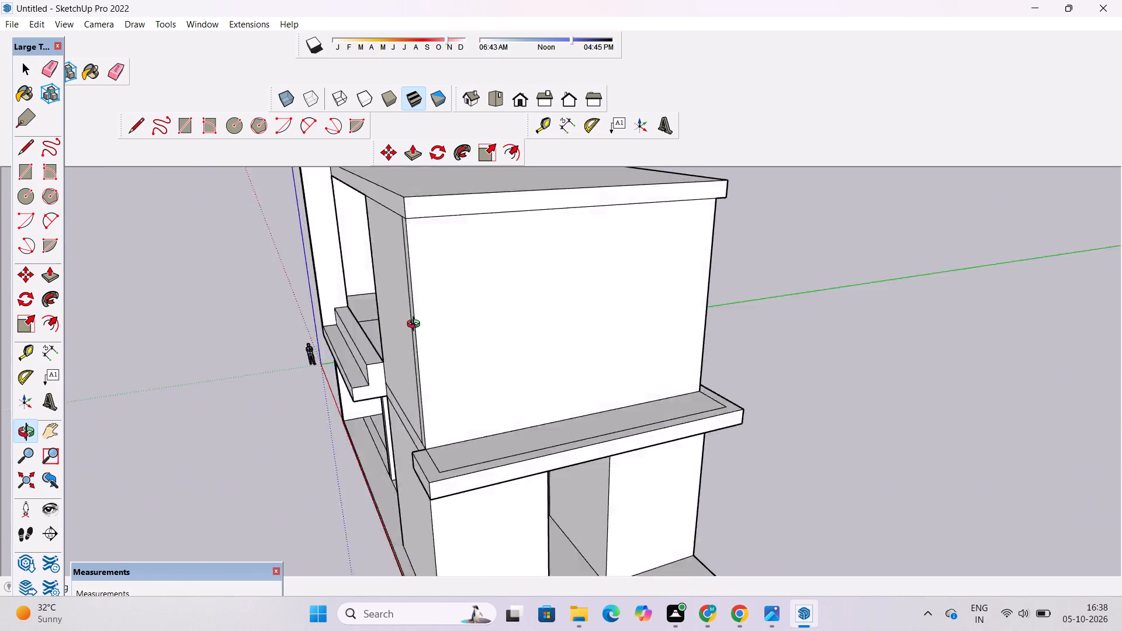
left_click_drag(416, 325, 247, 308)
left_click_drag(780, 296, 545, 307)
left_click_drag(511, 419, 670, 486)
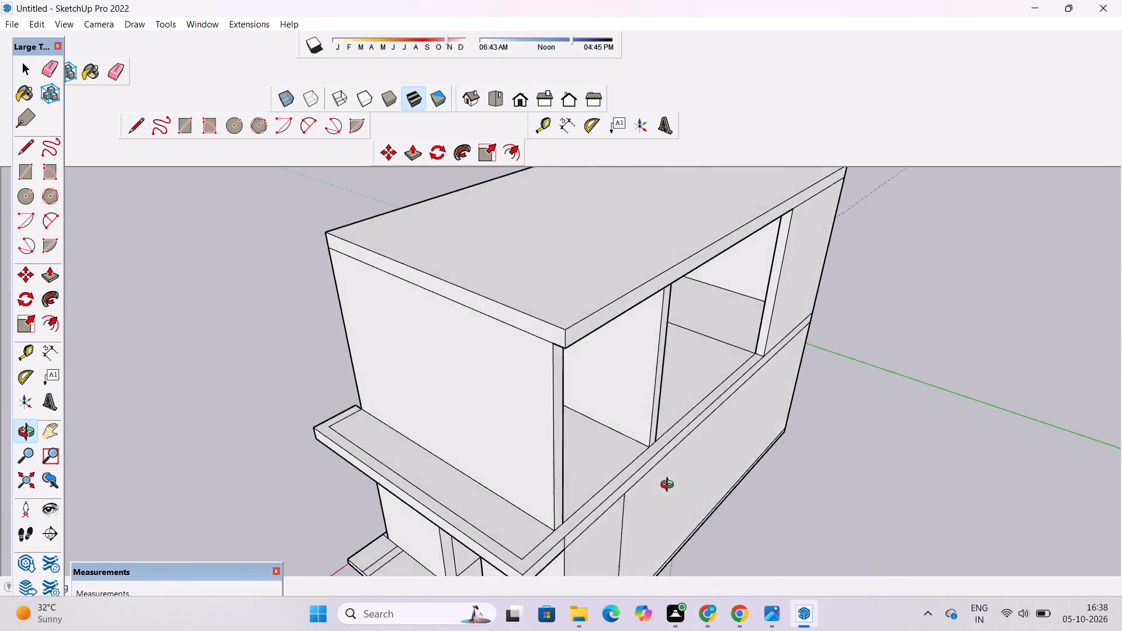
left_click_drag(670, 486, 709, 488)
left_click_drag(709, 488, 635, 424, "shift")
scroll(548, 419, "down", 4)
left_click_drag(529, 425, 562, 491)
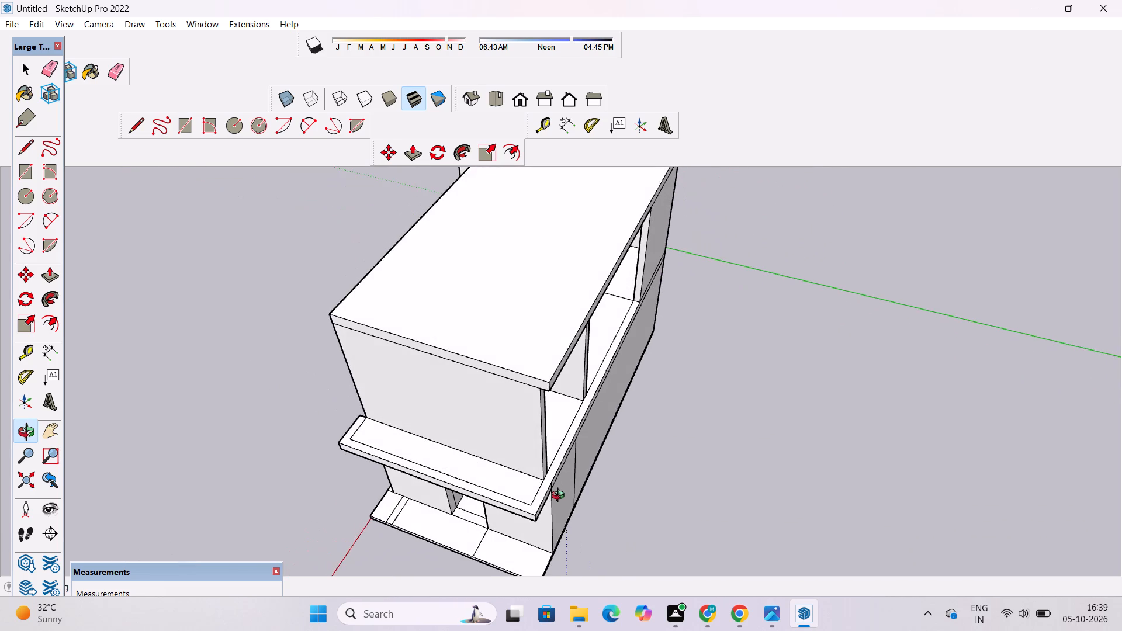
scroll(553, 501, "up", 4)
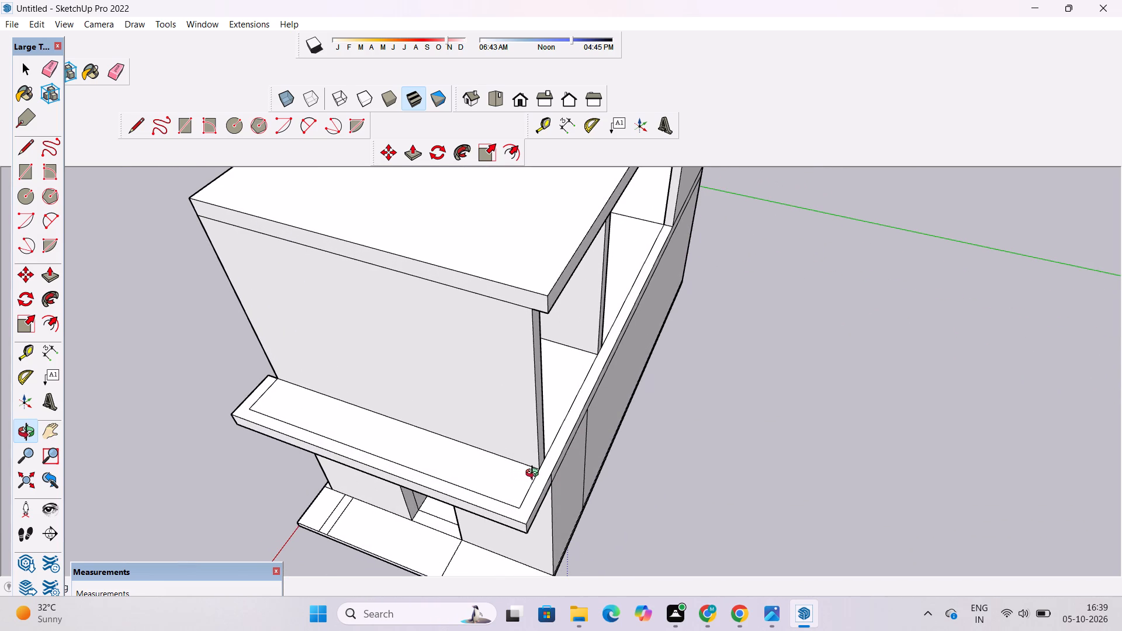
left_click_drag(535, 474, 514, 479, "shift")
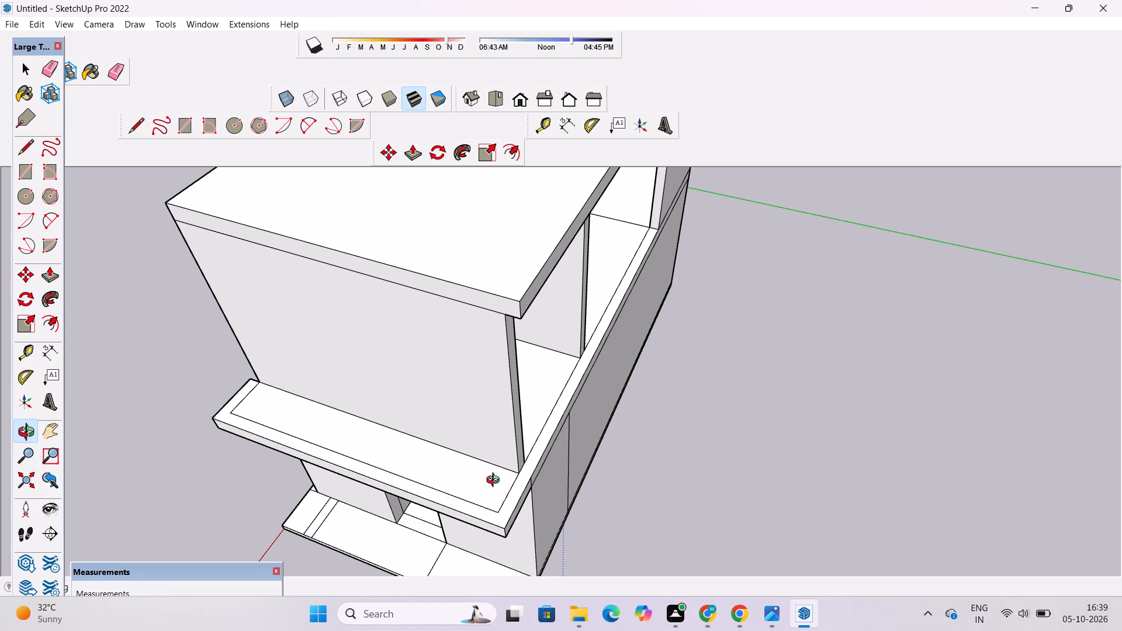
left_click_drag(505, 483, 521, 517)
scroll(527, 510, "down", 5)
left_click_drag(337, 479, 743, 411)
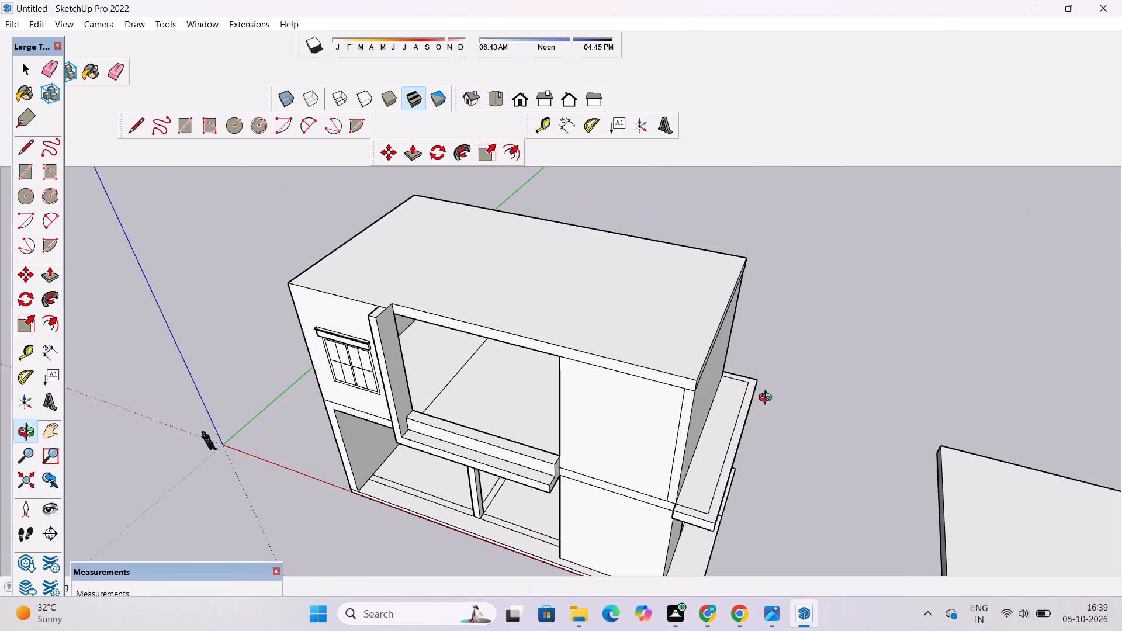
left_click_drag(721, 411, 610, 442, "shift")
left_click_drag(615, 483, 608, 496)
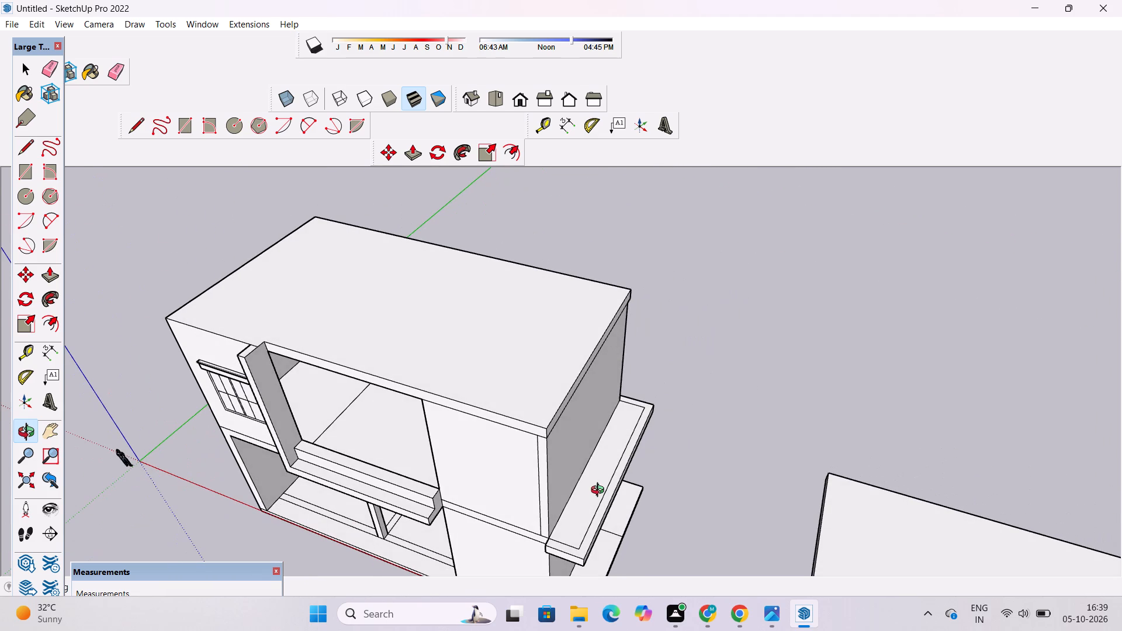
scroll(600, 491, "up", 1)
left_click_drag(600, 491, 584, 456, "shift")
scroll(584, 472, "down", 5)
left_click_drag(590, 513, 655, 448)
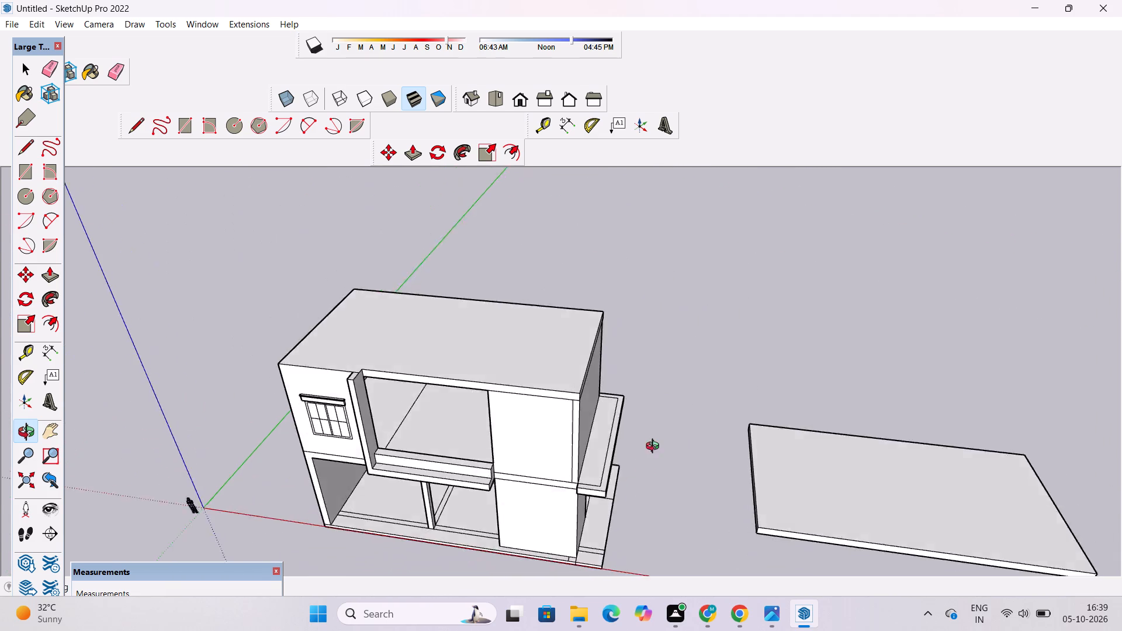
left_click_drag(655, 448, 668, 393)
Push/Pull the upper slab's end face outward 7' to align with the outer edge of the projecting lower roof section.
scroll(617, 450, "up", 4)
left_click_drag(647, 397, 551, 431)
scroll(550, 379, "up", 1)
left_click_drag(559, 367, 511, 437, "shift")
key("p")
left_click(508, 346)
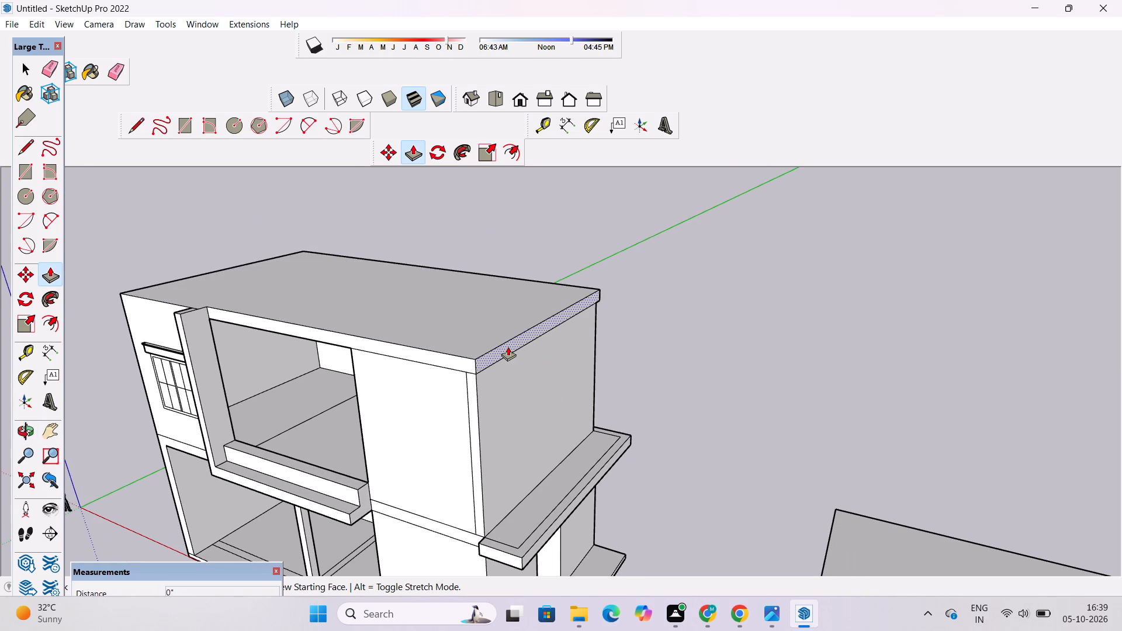
left_click(521, 559)
key("space")
type("o")
left_click_drag(497, 488, 590, 489)
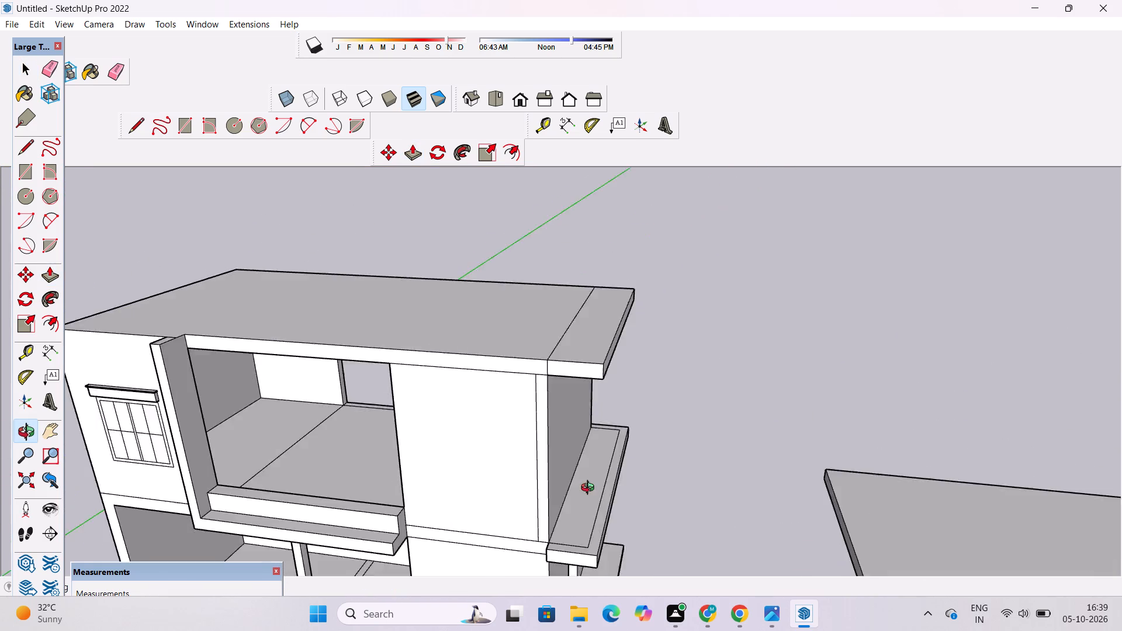
Examine the front wall beside the balcony and its junction with the projecting side ledge and the upper slab.
left_click_drag(590, 489, 615, 504)
left_click_drag(646, 459, 617, 438)
left_click_drag(584, 535, 587, 445)
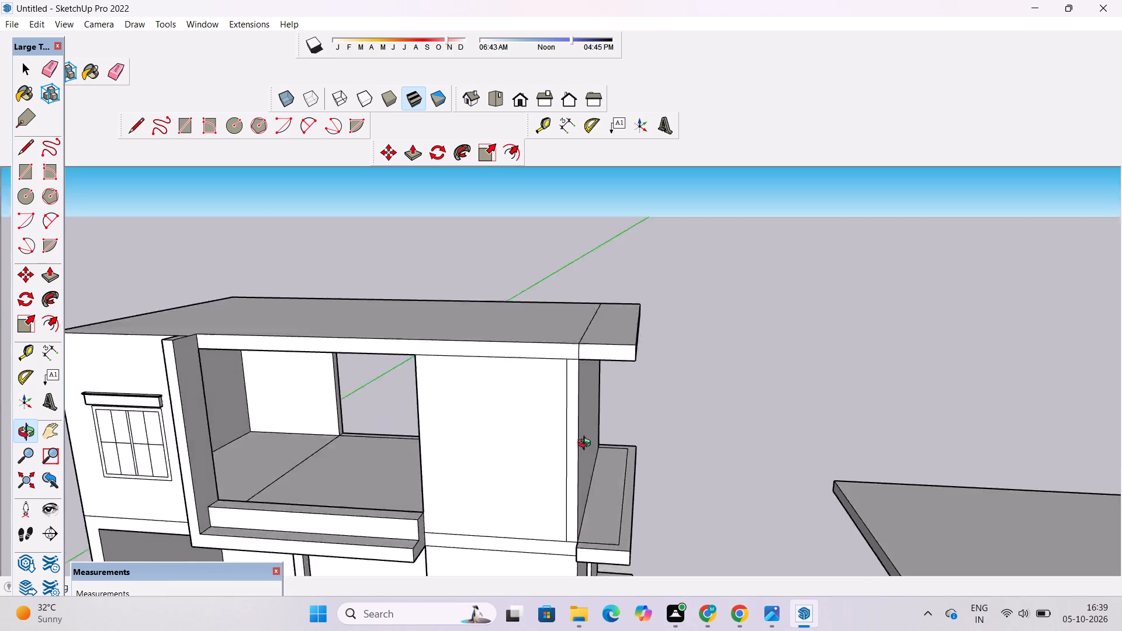
left_click_drag(587, 445, 594, 424)
left_click_drag(570, 516, 587, 480, "shift")
scroll(584, 505, "up", 4)
left_click_drag(571, 491, 586, 541)
left_click_drag(583, 546, 594, 459, "shift")
left_click_drag(594, 459, 663, 521)
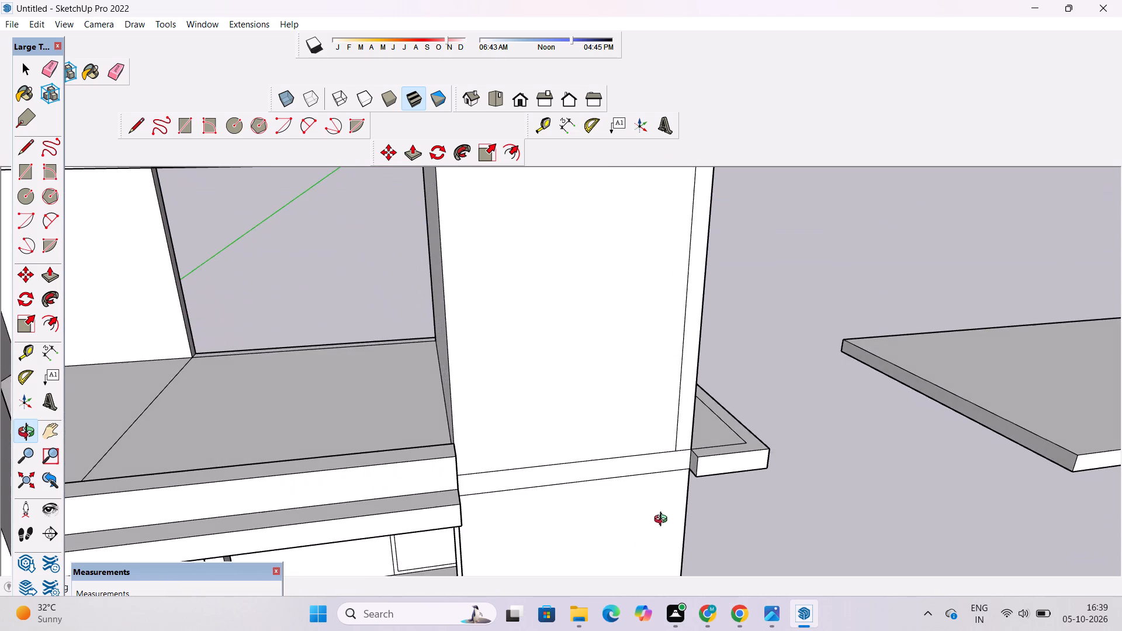
left_click_drag(663, 521, 657, 472)
left_click_drag(657, 471, 692, 480)
scroll(693, 474, "down", 5)
left_click_drag(670, 454, 647, 442, "shift")
left_click_drag(646, 442, 681, 468)
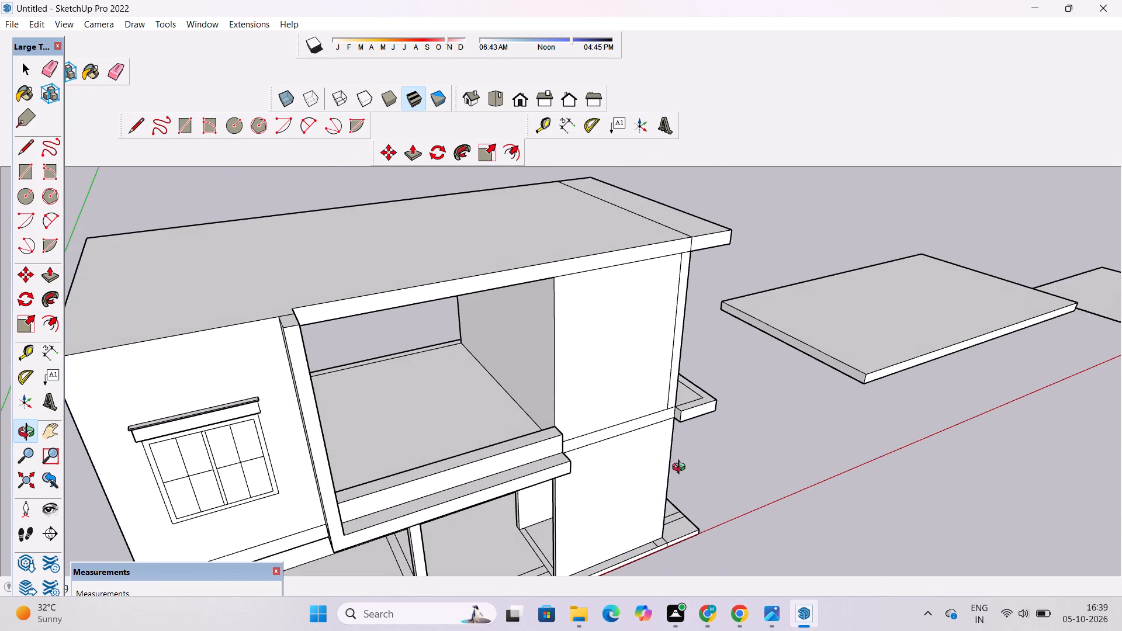
Push/Pull the ground-floor front wall face below the floor band outward to the front of the projecting side ledge.
key("space")
scroll(647, 456, "up", 6)
left_click(681, 393)
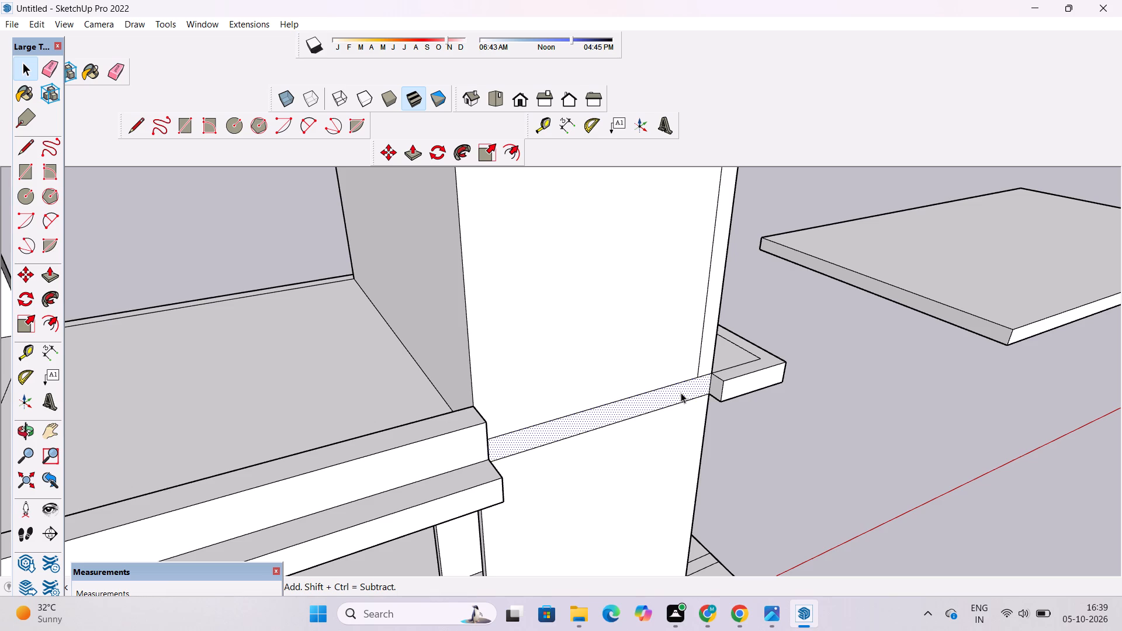
left_click(666, 446)
key("p")
left_click(675, 429)
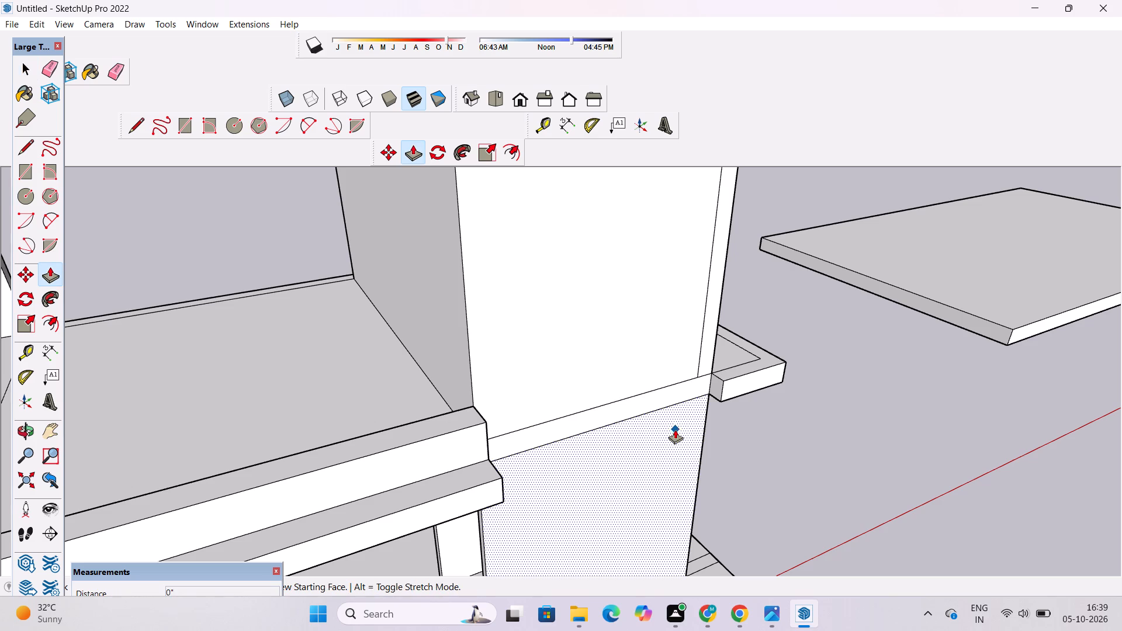
left_click(726, 385)
left_click(695, 386)
key("space")
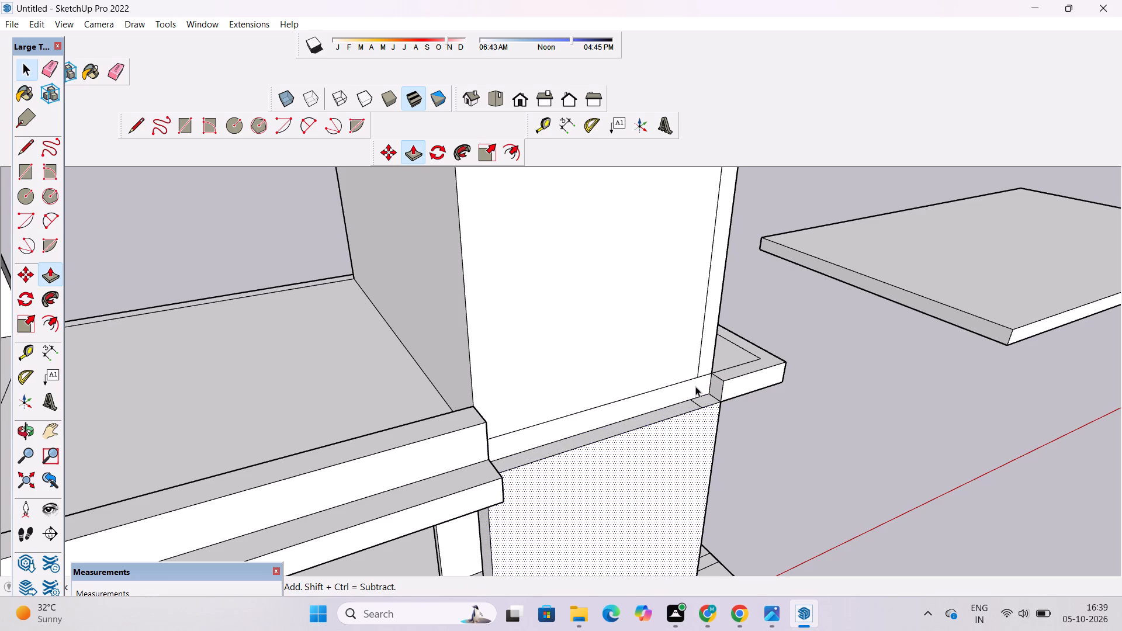
Push/Pull the floor band between the two storeys outward 1' 6" to line up with the ground-floor wall and ledge.
left_click(695, 386)
key("p")
left_click(695, 386)
left_click(739, 379)
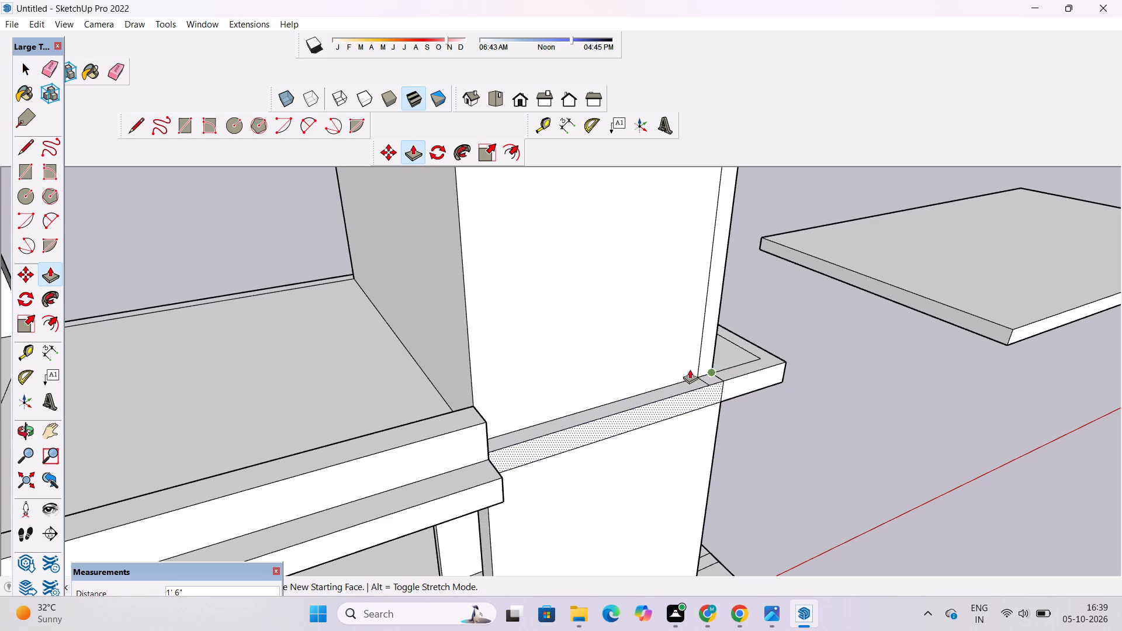
key("space")
Push/Pull the upper-floor front wall face beside the balcony outward until it is flush with the floor band.
left_click(650, 365)
key("p")
left_click(650, 365)
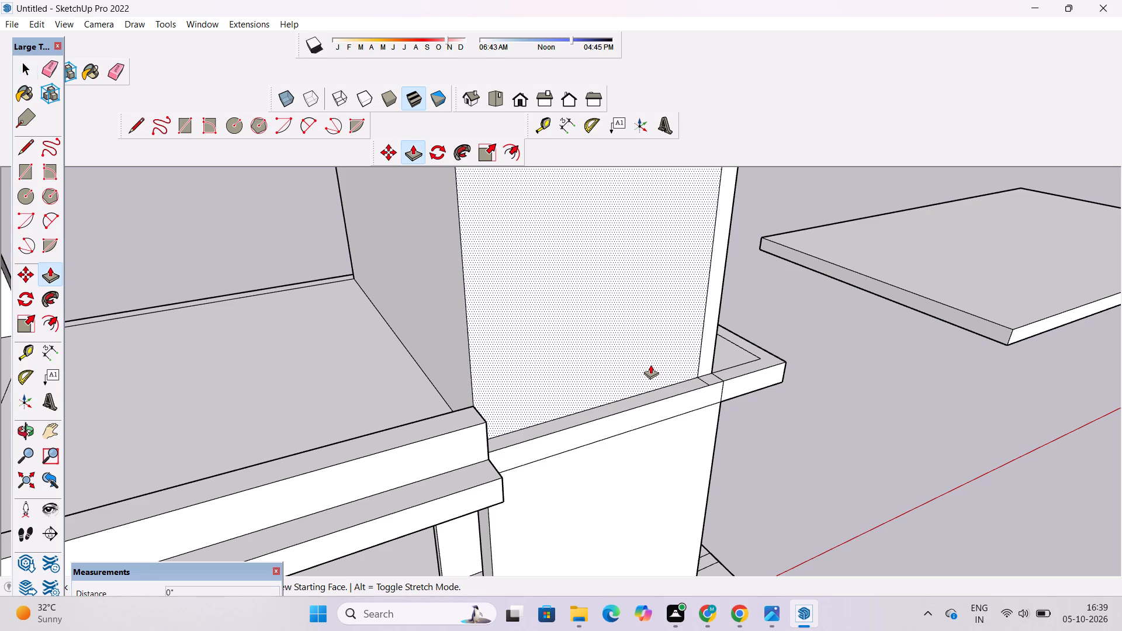
left_click(649, 416)
Push/Pull the narrow vertical strip at the upper wall's outer corner outward to be flush with the main wall face.
key("o")
left_click_drag(830, 358, 761, 376)
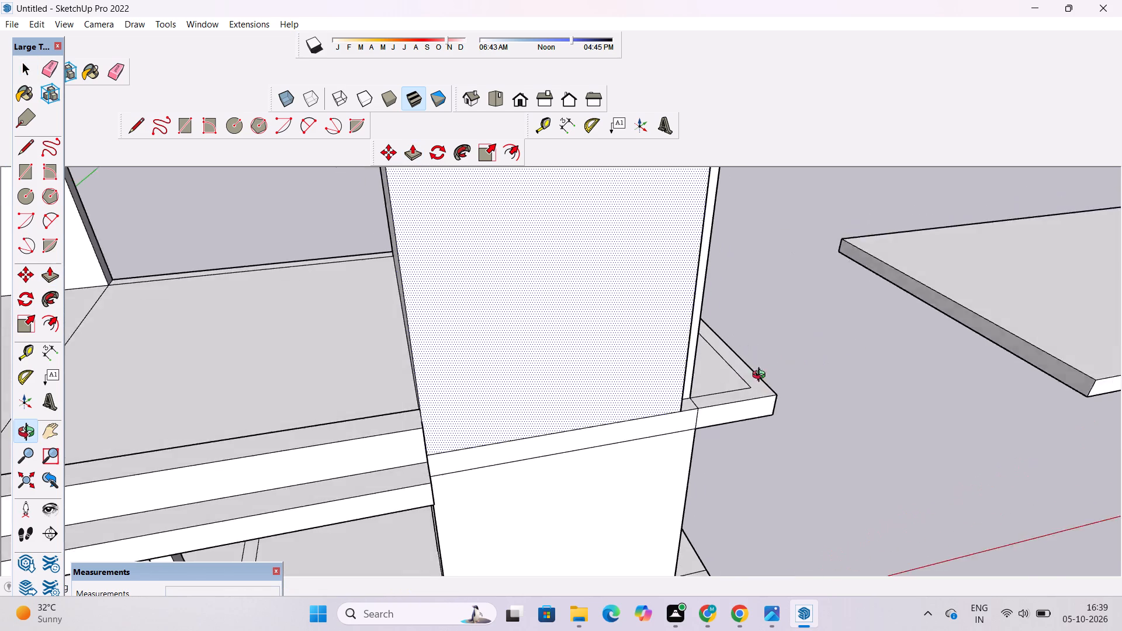
left_click_drag(761, 376, 740, 380)
key("space")
scroll(674, 388, "up", 4)
left_click(671, 376)
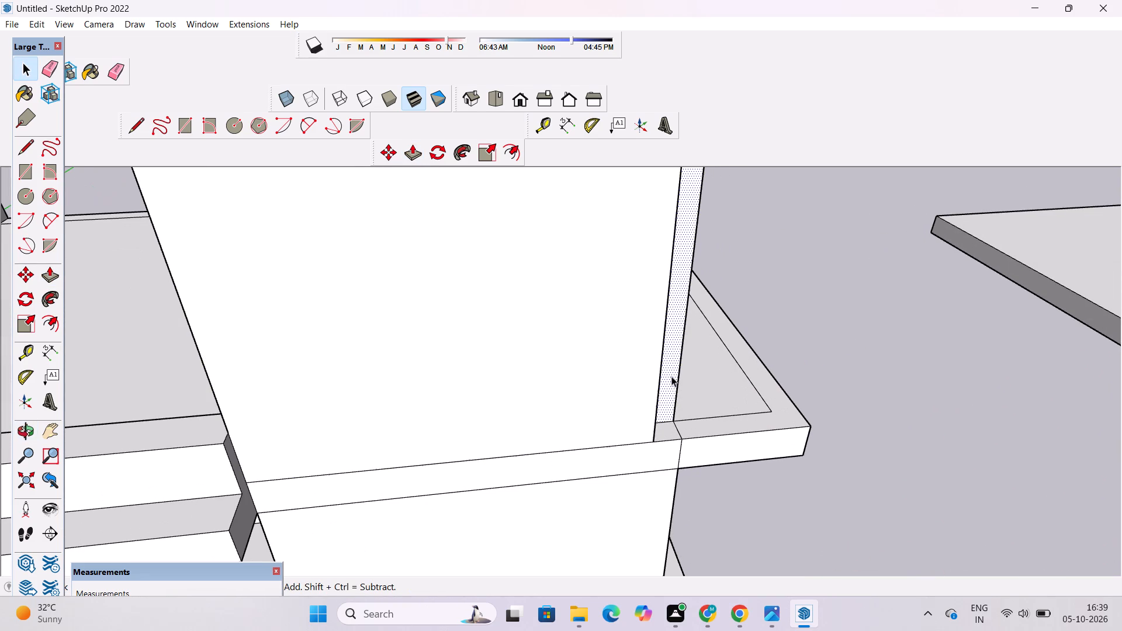
key("p")
left_click(671, 376)
left_click(617, 404)
Examine the extended front wall, its top beside the upper slab's front edge and the balcony opening from several angles.
key("o")
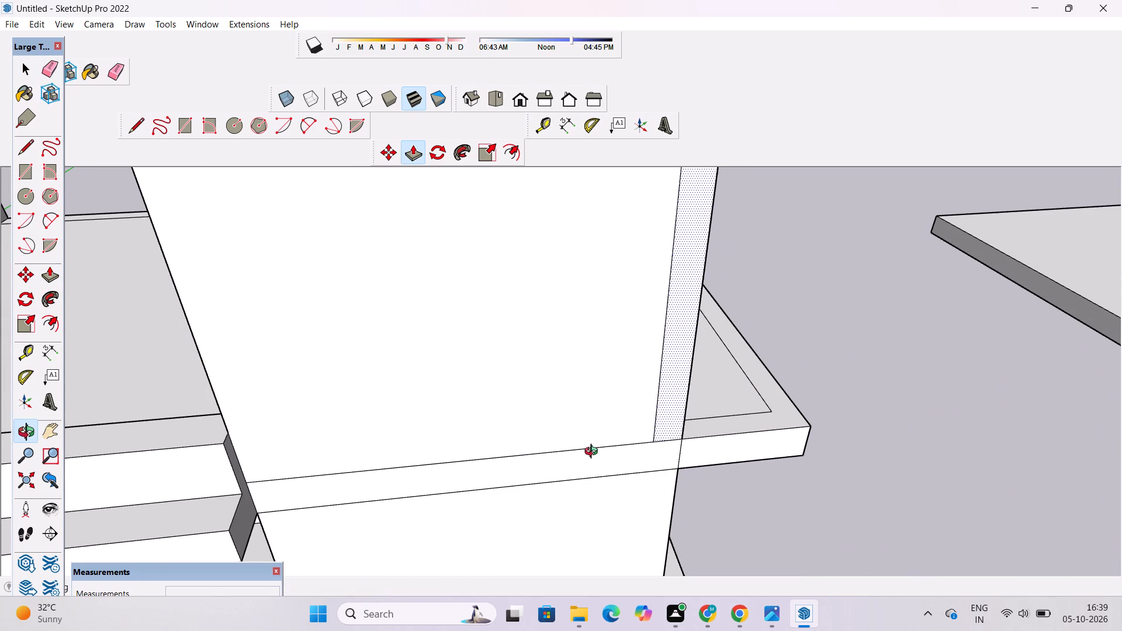
scroll(597, 447, "down", 16)
left_click_drag(564, 493, 636, 324)
scroll(639, 312, "up", 1)
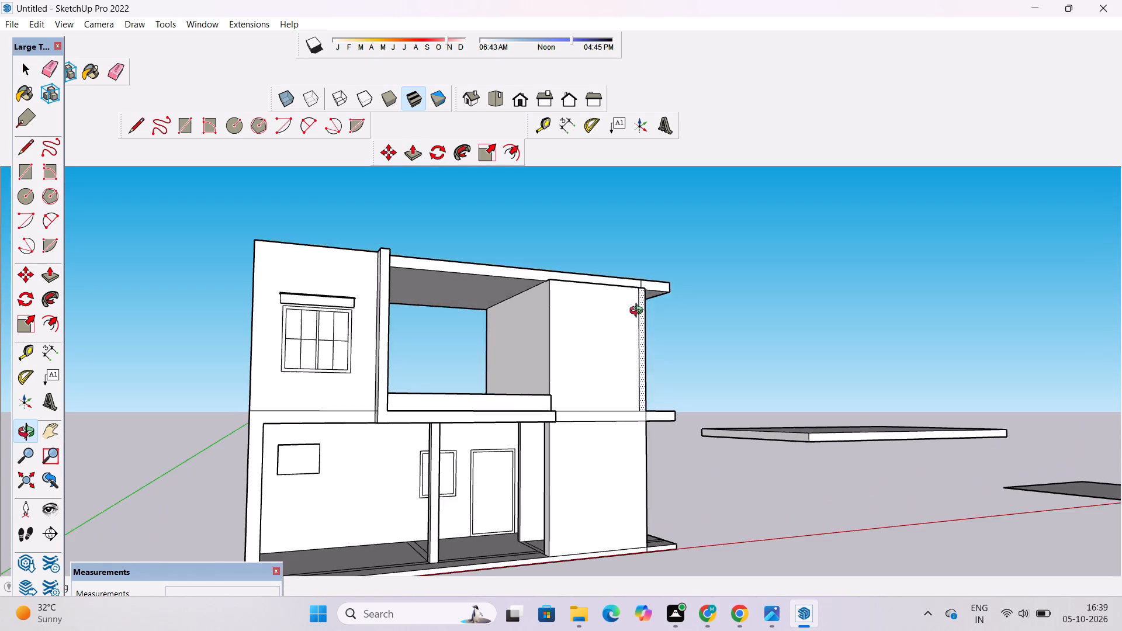
left_click_drag(638, 315, 545, 534)
scroll(650, 323, "up", 4)
left_click_drag(650, 323, 653, 356, "shift")
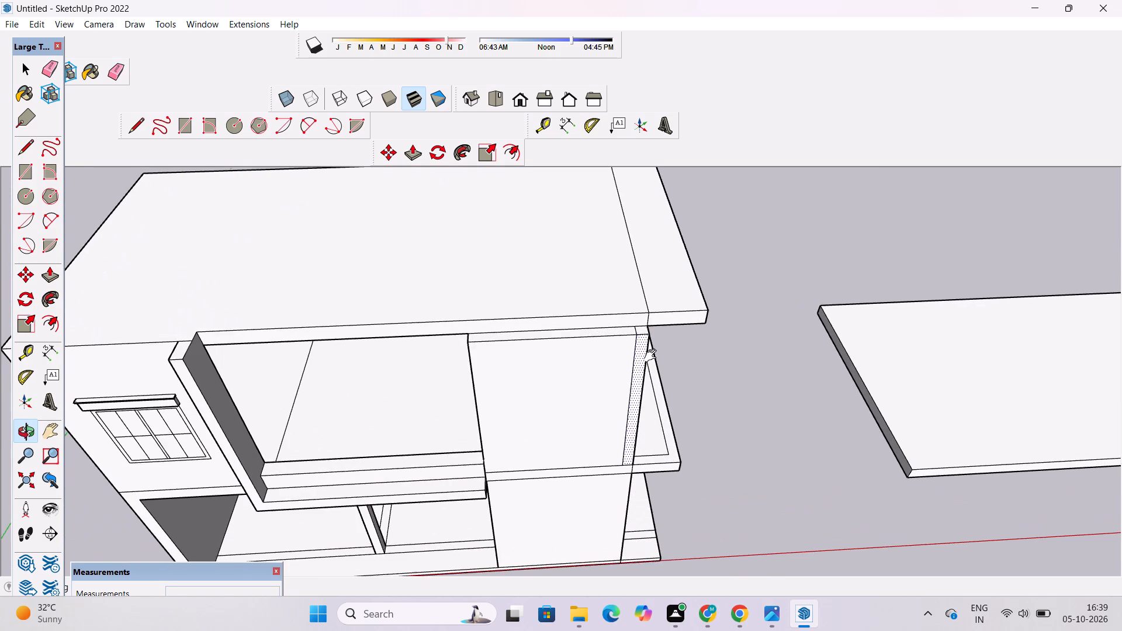
left_click_drag(653, 356, 654, 365, "shift")
scroll(654, 365, "up", 3)
left_click_drag(667, 430, 705, 424)
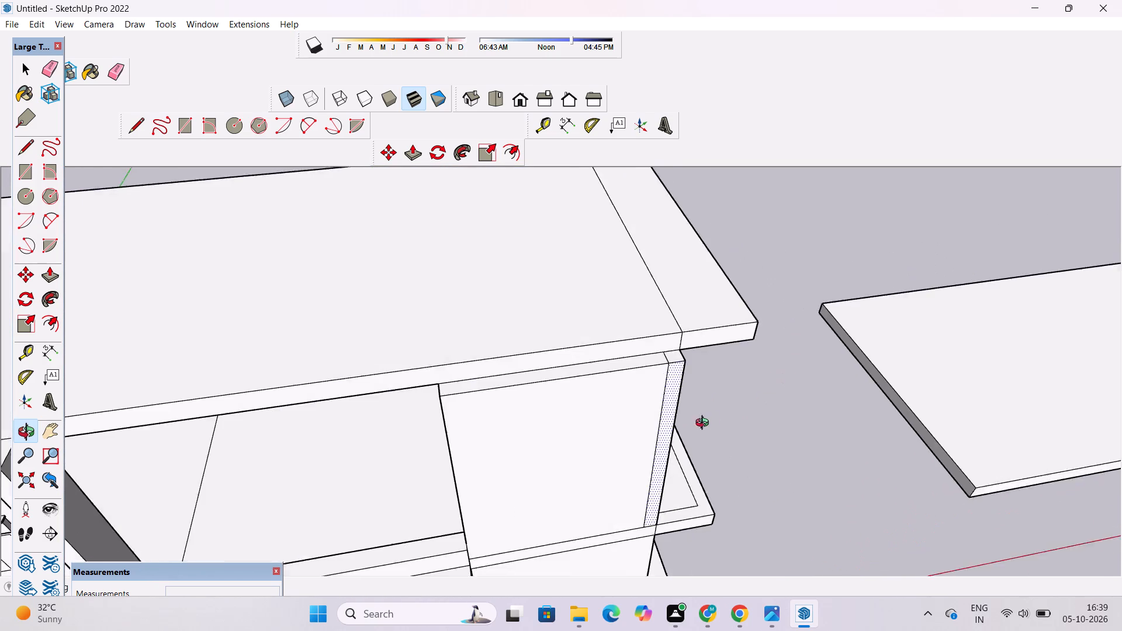
left_click_drag(705, 424, 687, 414)
key("space")
scroll(699, 394, "up", 1)
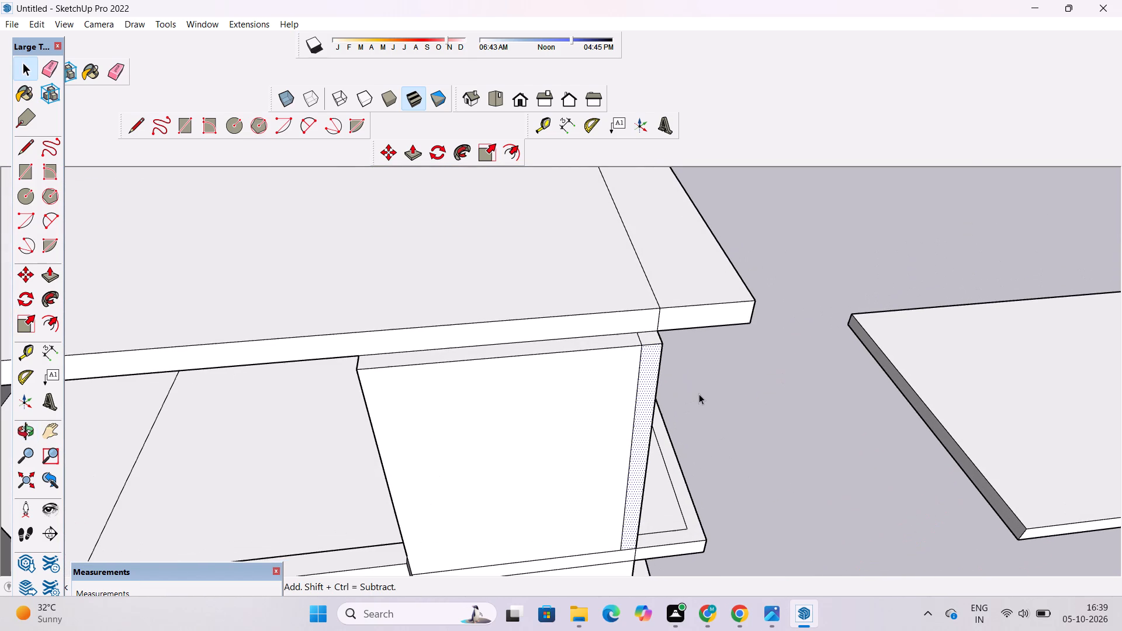
scroll(699, 394, "down", 4)
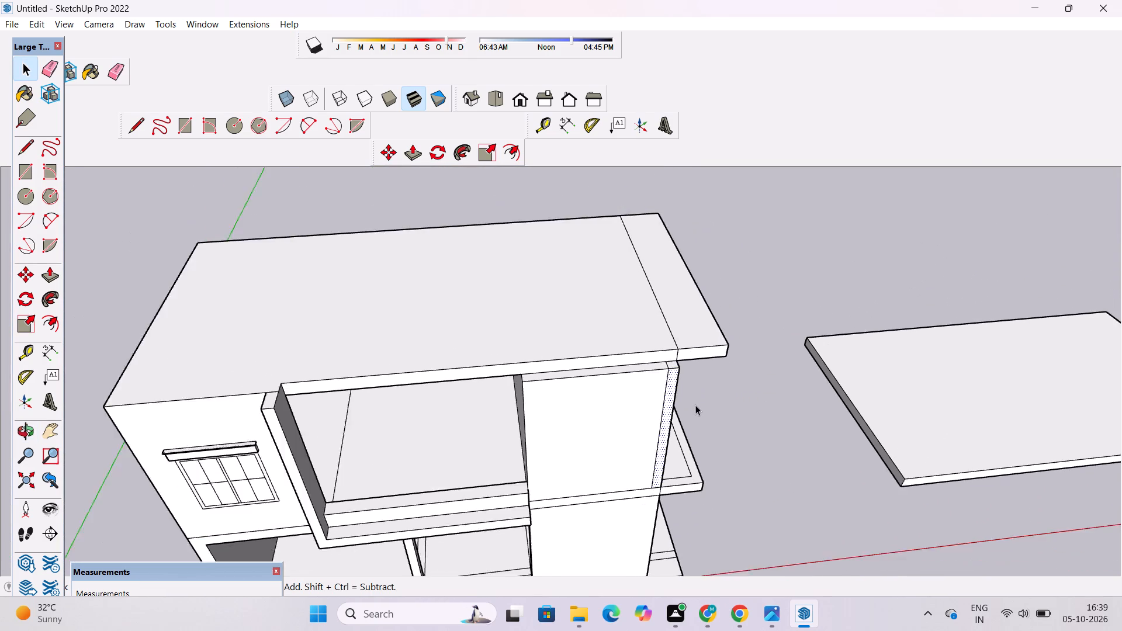
scroll(695, 405, "down", 1)
scroll(695, 438, "up", 4)
key("o")
left_click_drag(712, 467, 669, 377)
scroll(669, 377, "down", 6)
left_click_drag(668, 378, 668, 380, "shift")
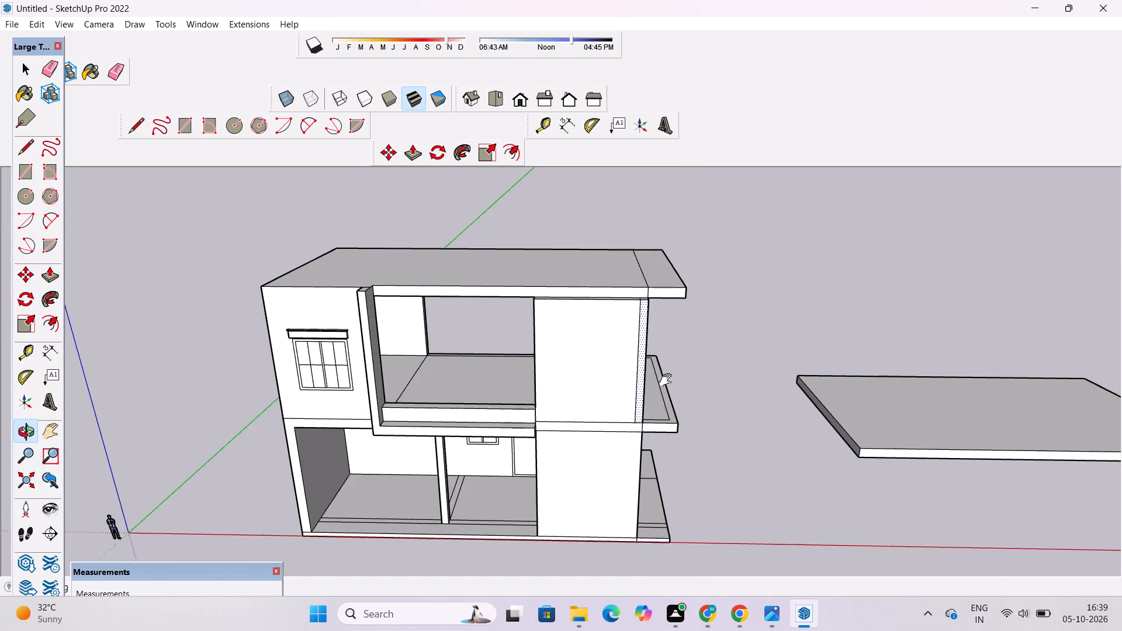
left_click_drag(668, 380, 675, 436, "shift")
scroll(645, 375, "up", 3)
left_click_drag(520, 395, 581, 470)
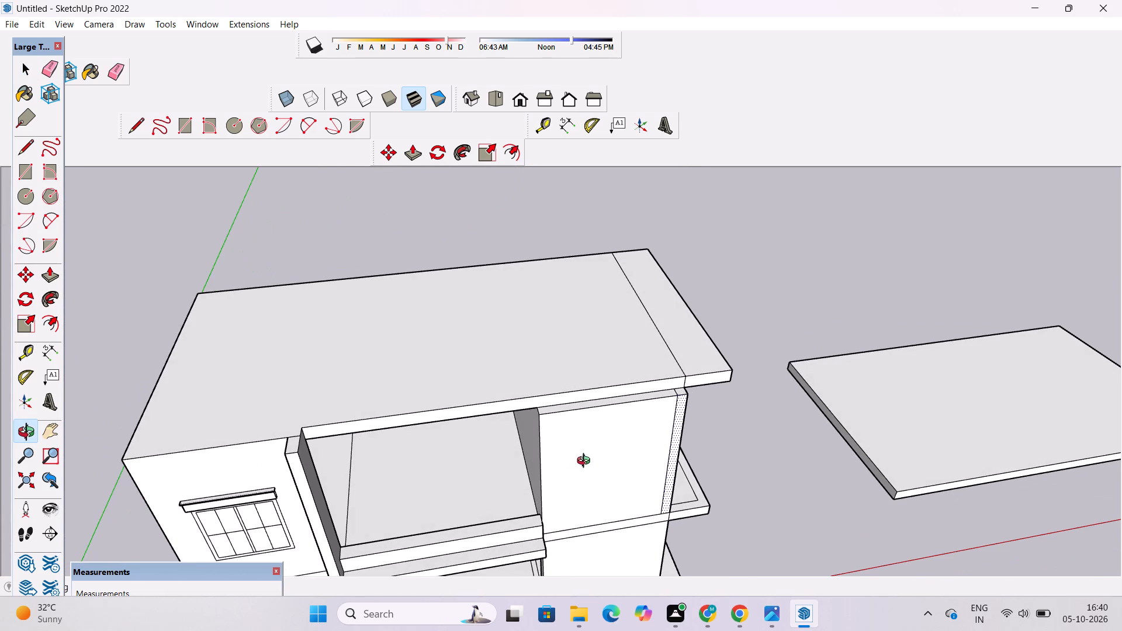
left_click_drag(411, 459, 619, 394)
left_click(636, 391)
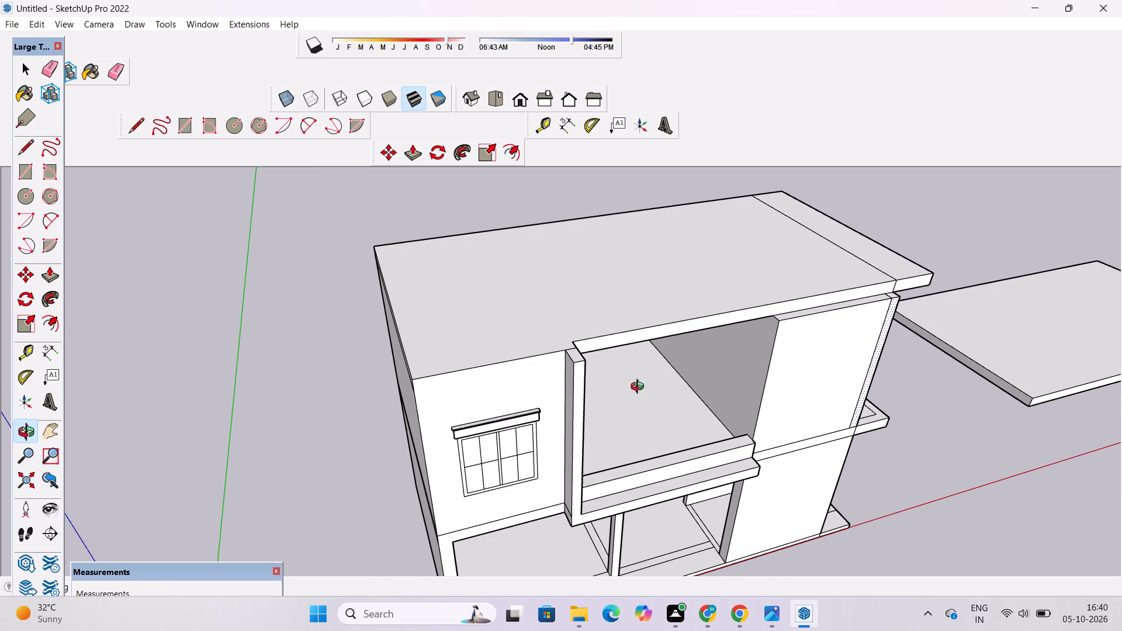
scroll(640, 387, "up", 1)
left_click_drag(721, 389, 588, 403, "shift")
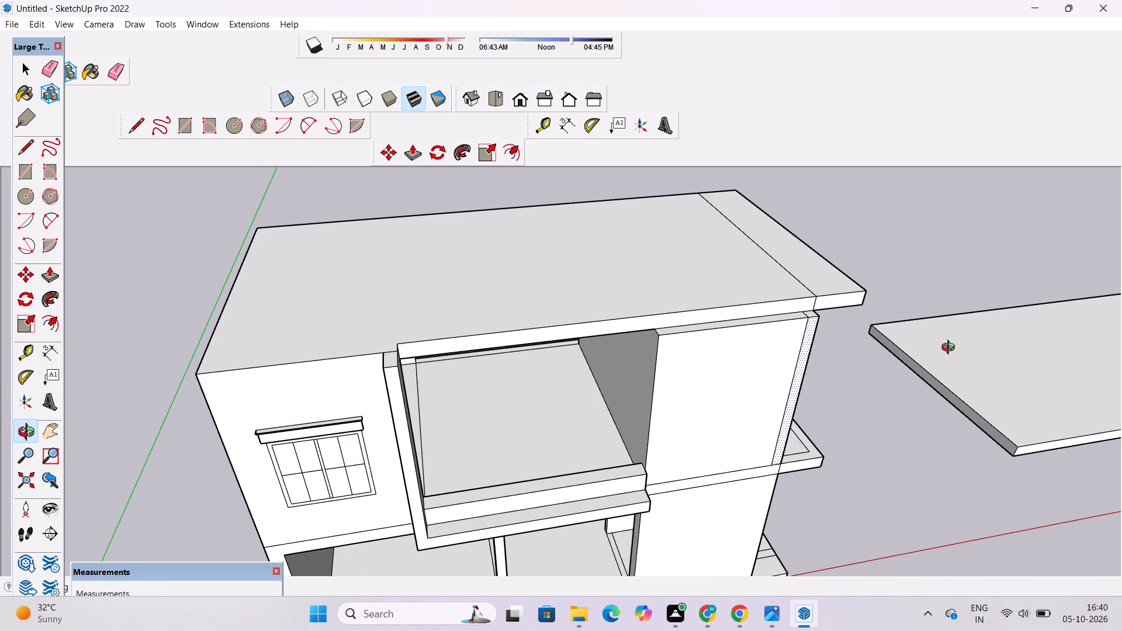
left_click_drag(951, 349, 921, 361, "shift")
left_click_drag(920, 361, 906, 364, "shift")
right_click_drag(912, 363, 906, 364, "shift")
left_click_drag(905, 364, 886, 366, "shift")
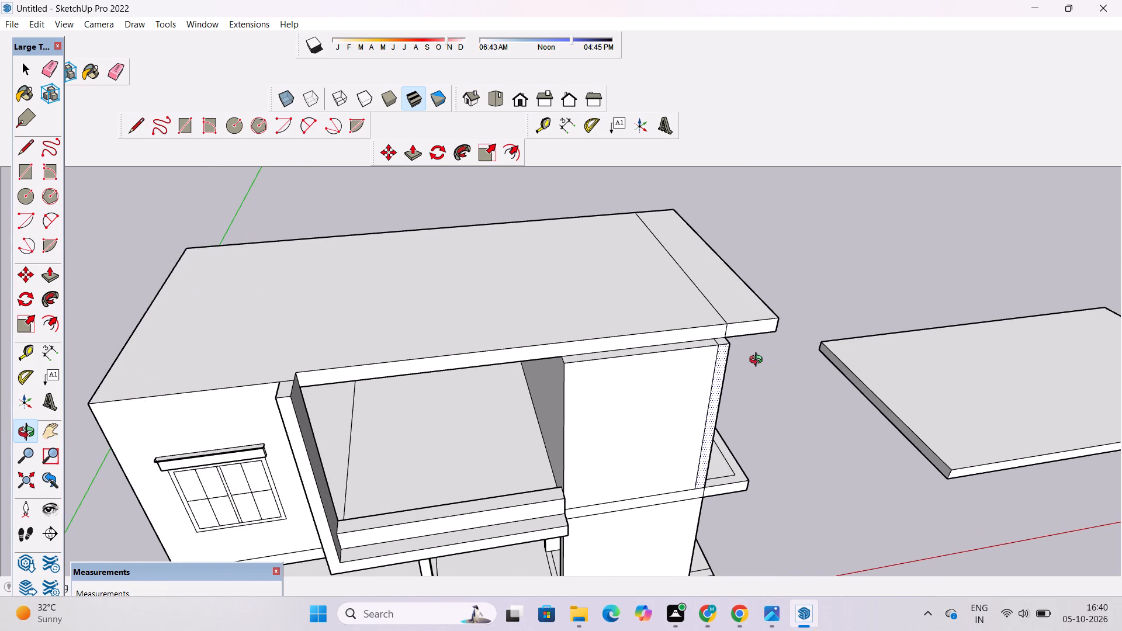
scroll(673, 352, "up", 1)
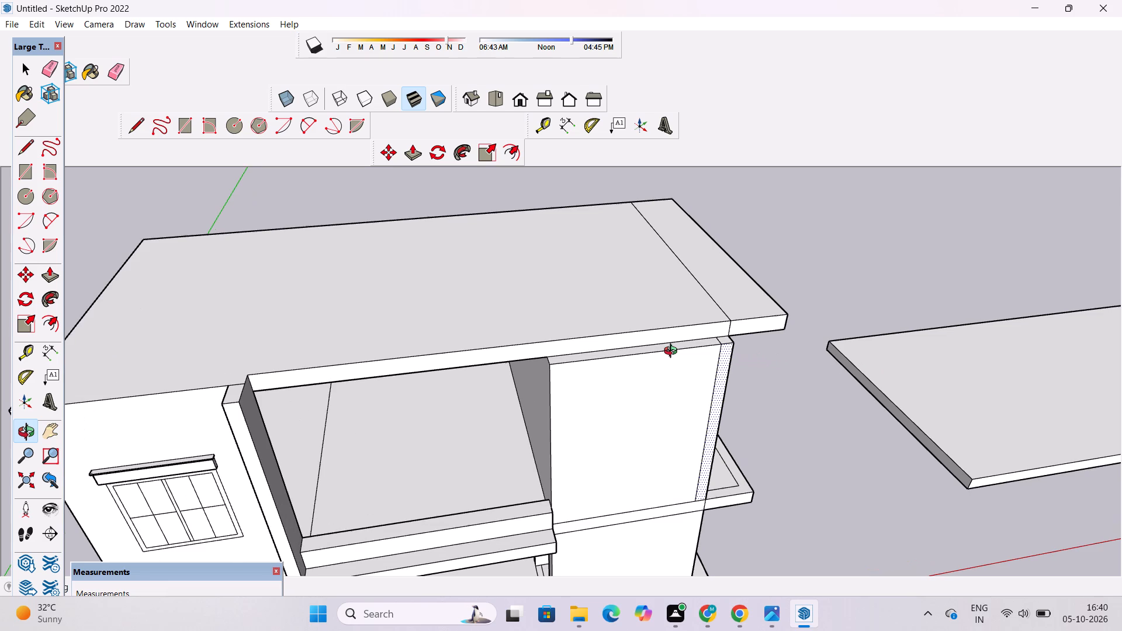
scroll(673, 352, "down", 2)
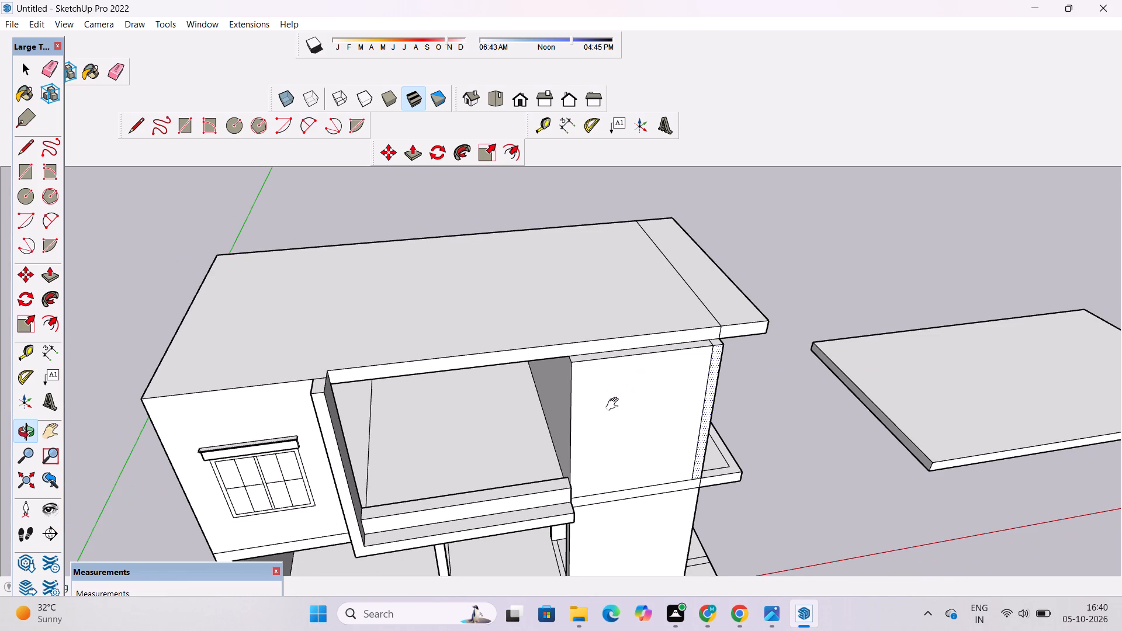
Draw a line across the upper slab's front edge, from the wall's corner beside the balcony opening up to the slab's top edge.
left_click_drag(615, 404, 529, 403, "shift")
scroll(542, 363, "up", 4)
left_click_drag(536, 359, 582, 356, "shift")
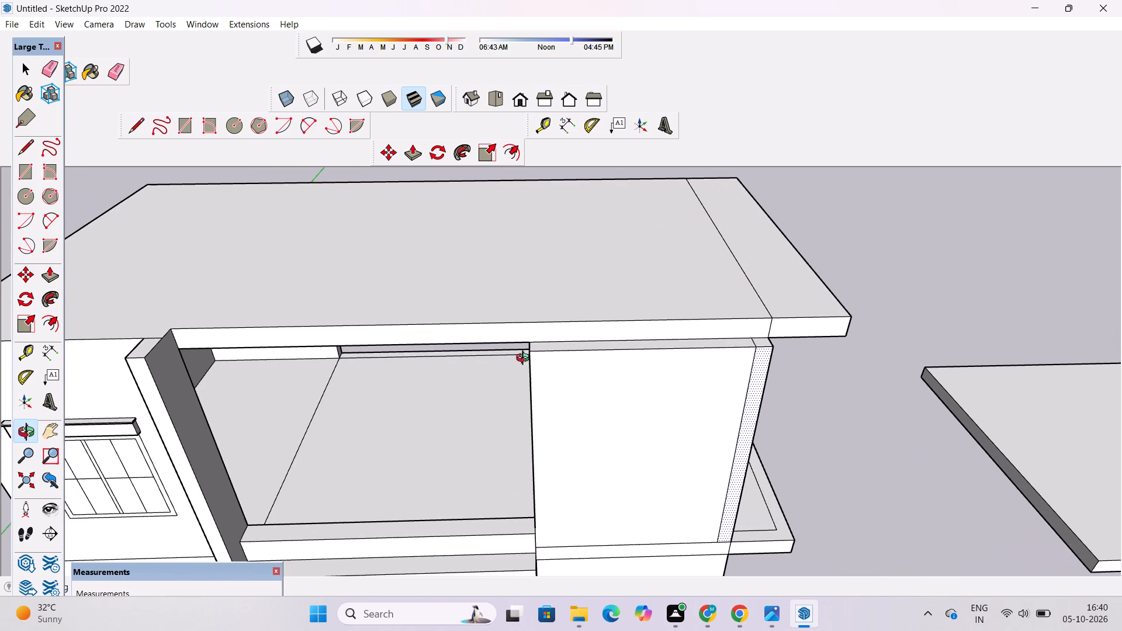
scroll(525, 359, "up", 2)
key("l")
scroll(525, 340, "up", 2)
left_click(535, 332)
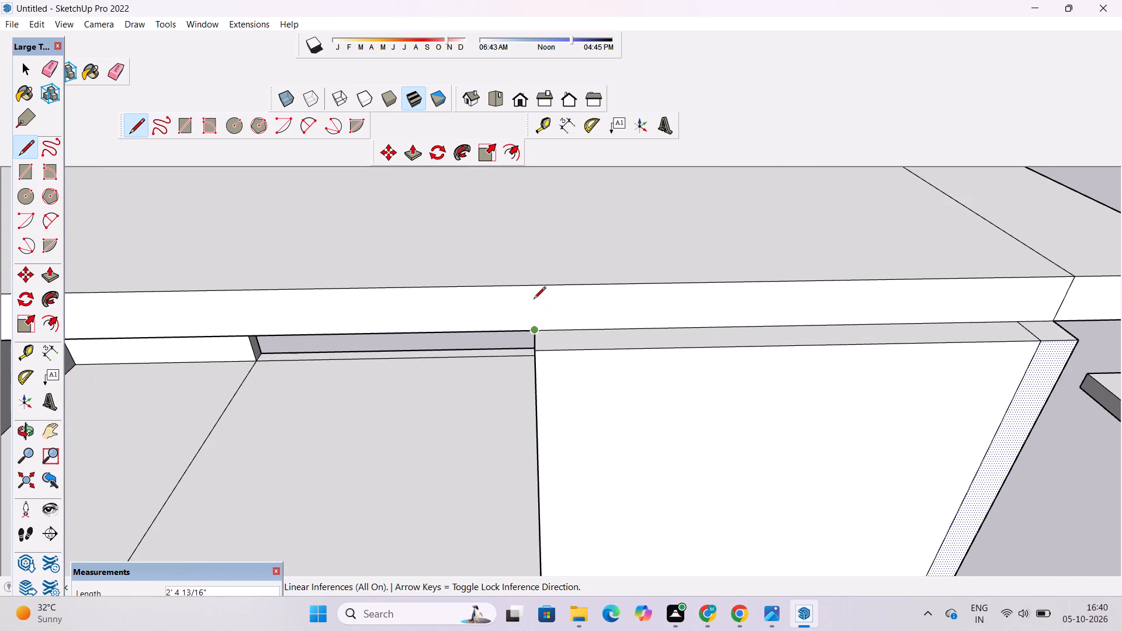
left_click(532, 286)
key("space")
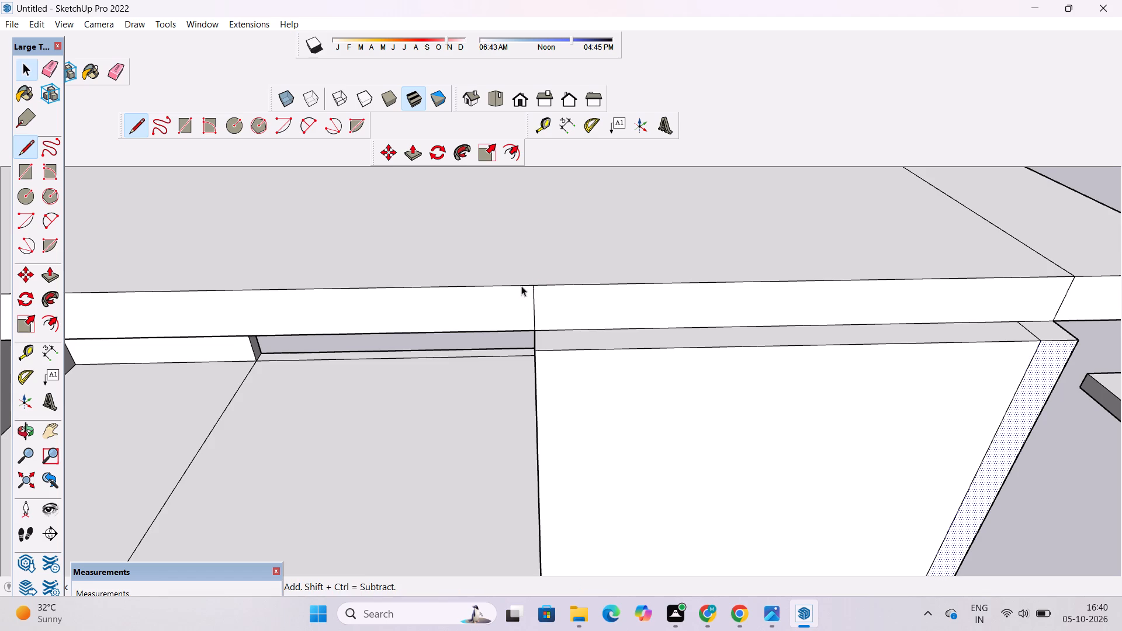
Push/Pull the slab edge section above the extended front wall outward 1' 6" to be flush with the wall.
scroll(463, 280, "down", 4)
left_click(708, 302)
key("p")
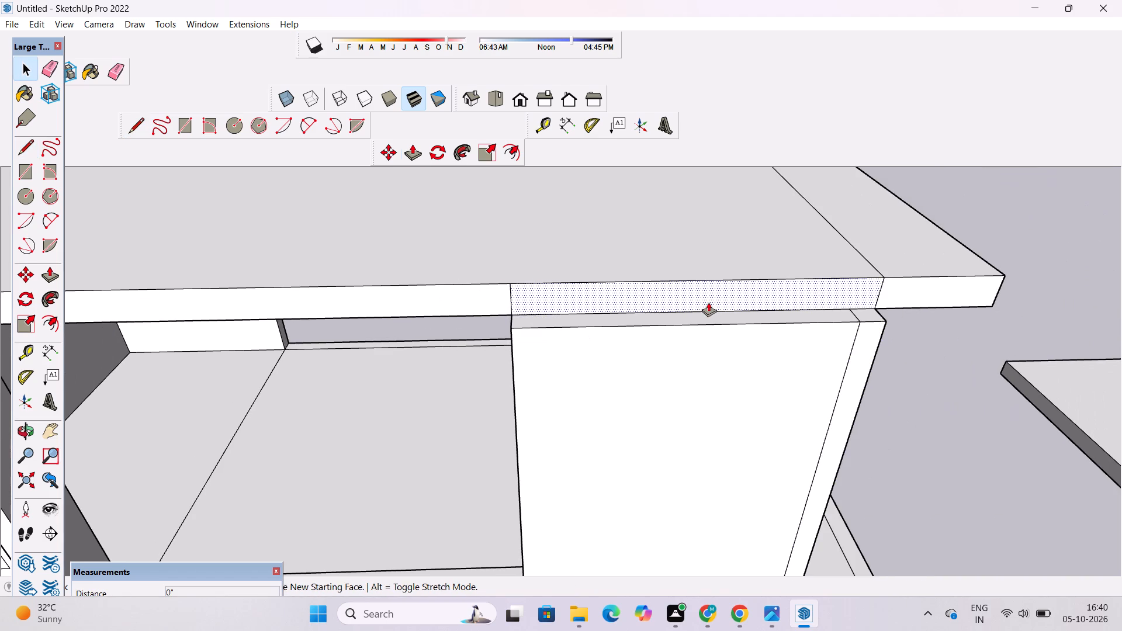
left_click(708, 302)
left_click(671, 330)
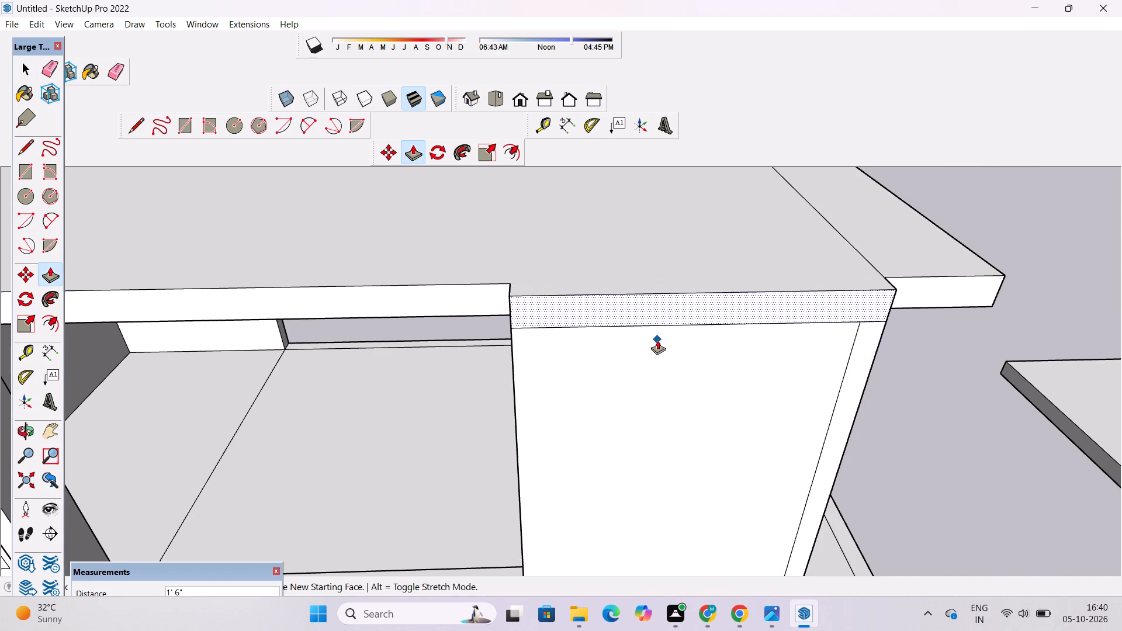
Push/Pull the front face of the slab's end overhang outward 1' 6" to align with the neighbouring slab edge.
key("o")
scroll(633, 341, "down", 5)
left_click_drag(911, 309, 825, 279)
scroll(787, 286, "down", 5)
key("space")
left_click(975, 286)
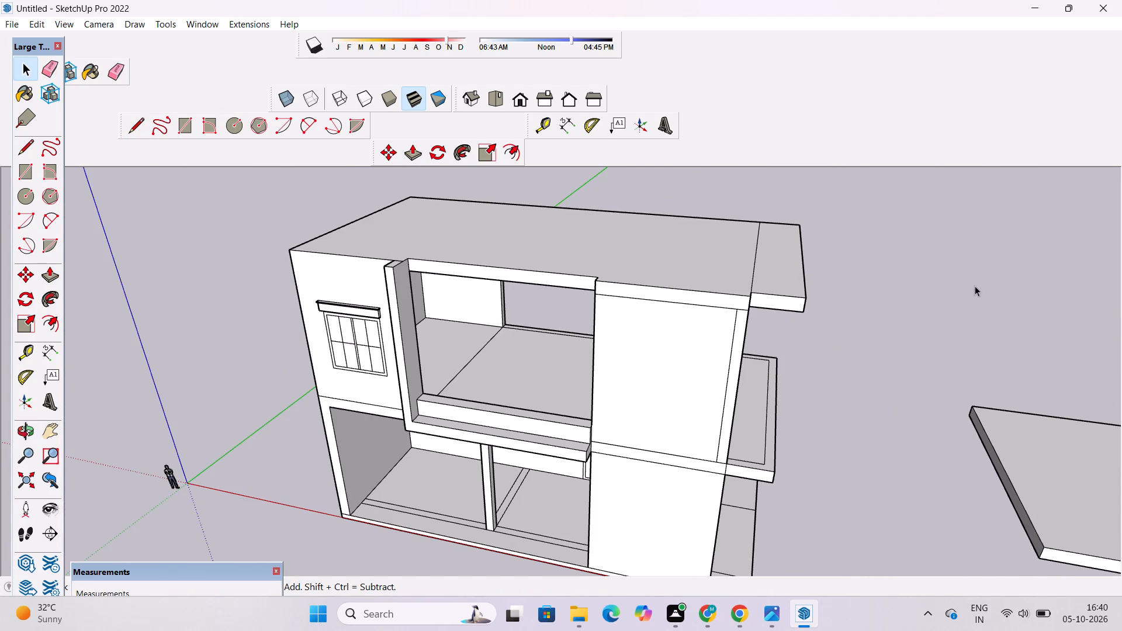
scroll(813, 316, "down", 6)
scroll(811, 313, "up", 7)
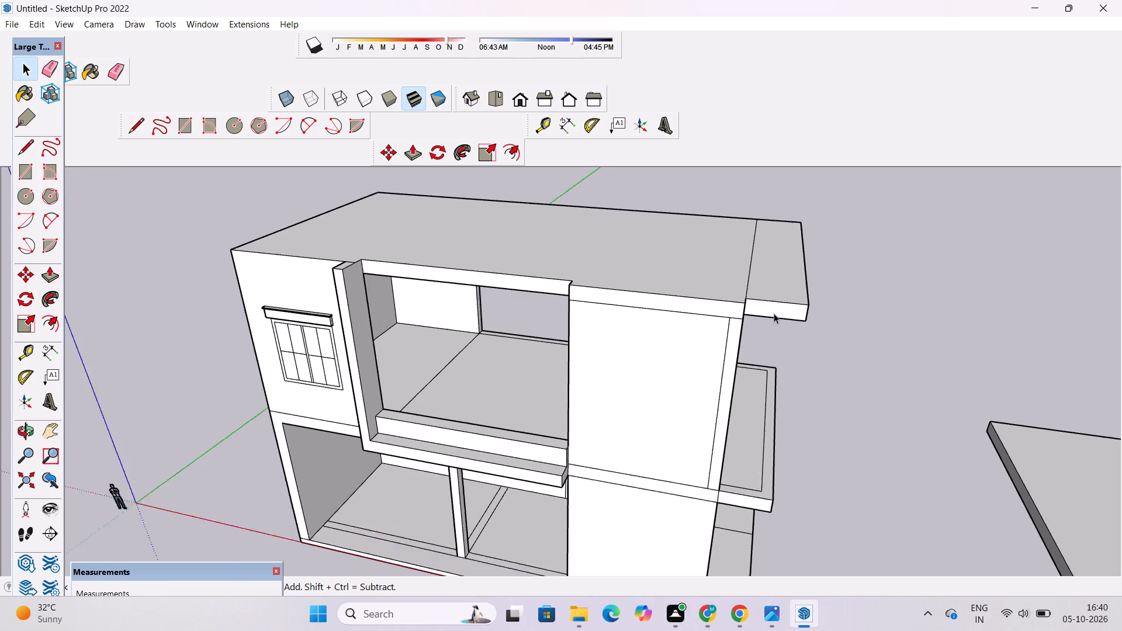
scroll(774, 313, "up", 2)
key("p")
left_click(781, 303)
left_click(721, 313)
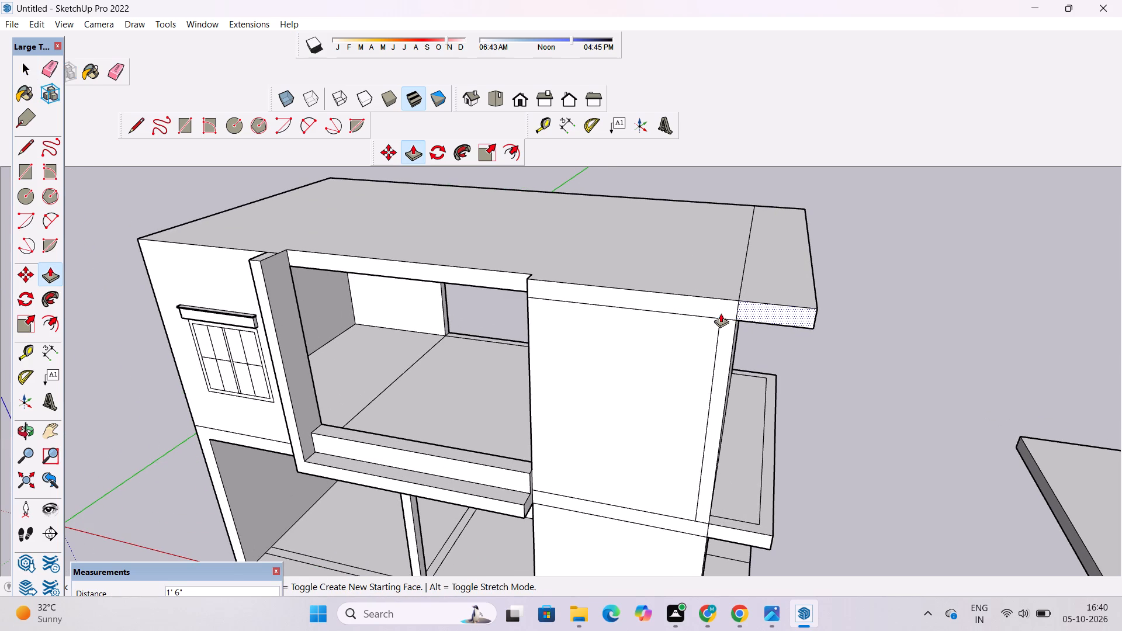
key("space")
Examine the extended upper slab and its end overhang from below, from the front corner and from above.
type("o")
left_click_drag(972, 325, 875, 243)
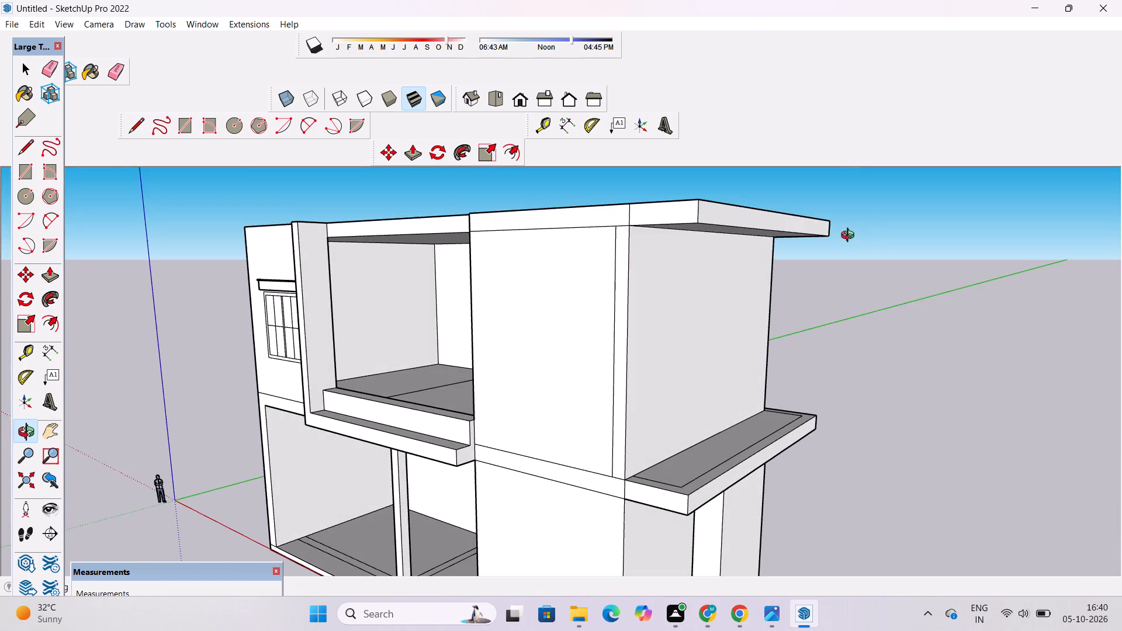
left_click_drag(854, 258, 1107, 427)
scroll(892, 330, "down", 5)
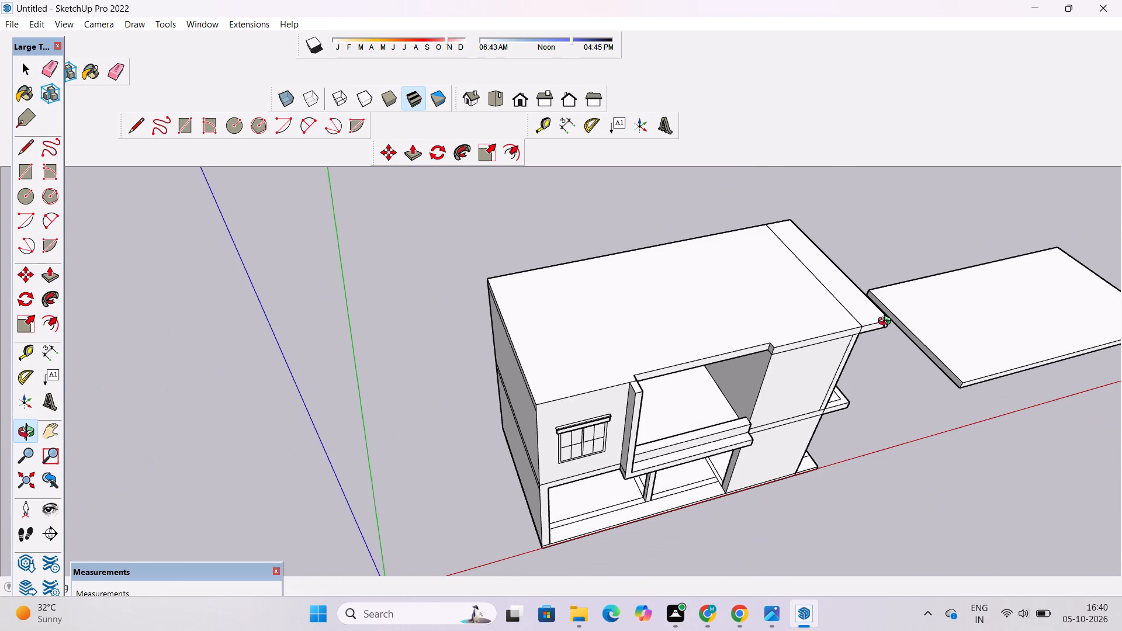
scroll(886, 321, "up", 3)
left_click_drag(902, 299, 888, 308, "shift")
left_click_drag(876, 314, 794, 335)
scroll(814, 325, "up", 4)
left_click_drag(821, 343, 723, 314, "shift")
scroll(770, 365, "down", 3)
left_click_drag(757, 375, 799, 408)
scroll(723, 349, "up", 3)
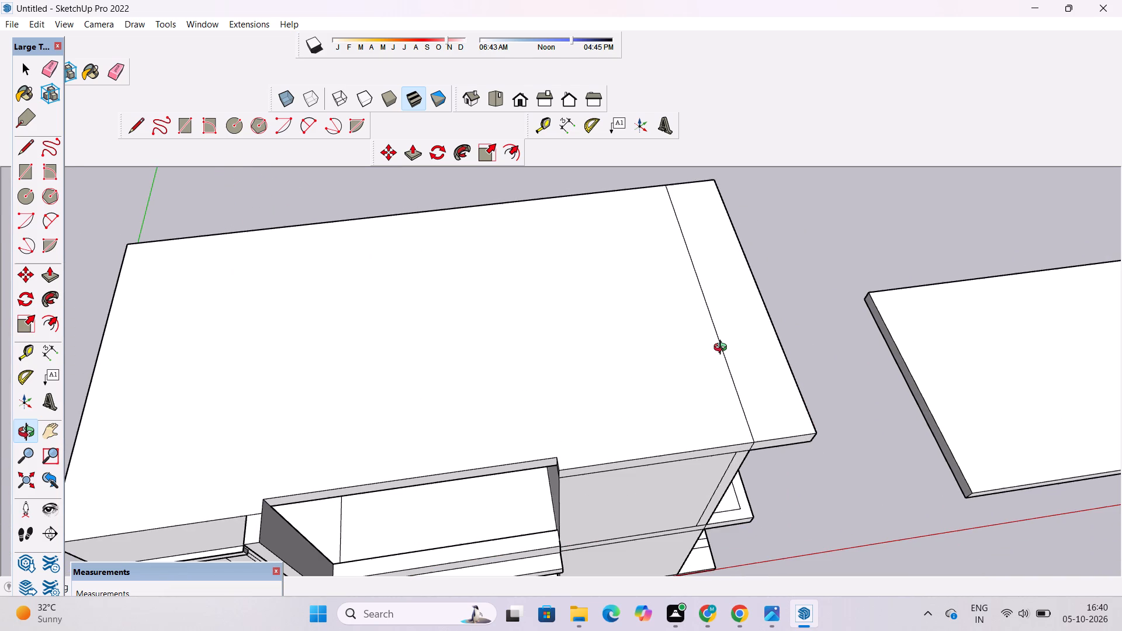
left_click_drag(703, 371, 703, 474)
scroll(702, 443, "down", 2)
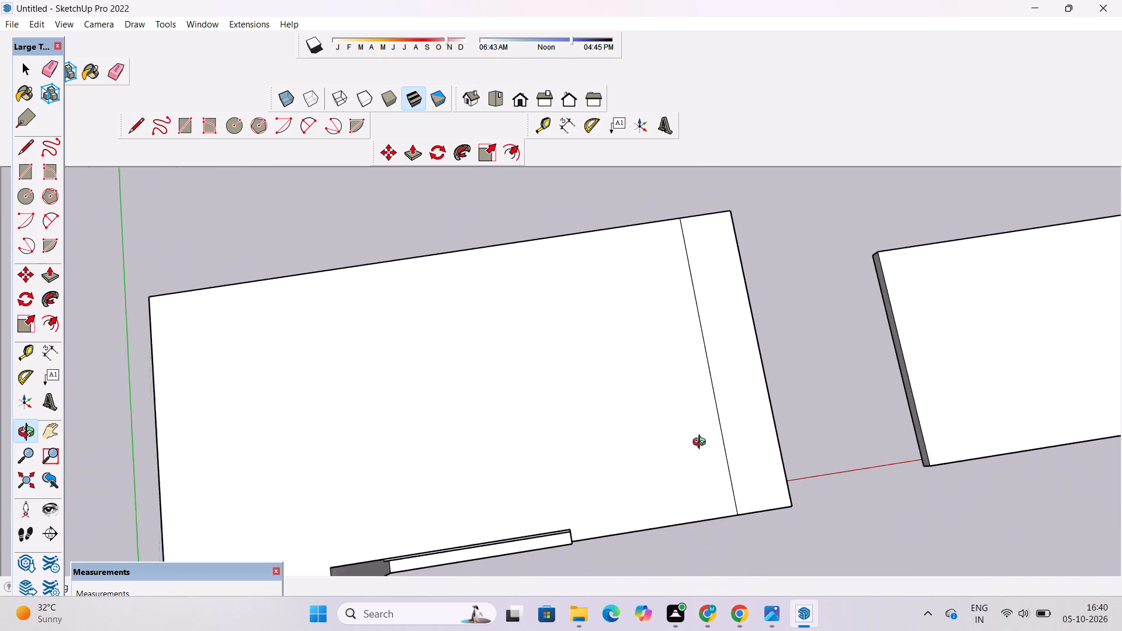
Place a guide on the roof slab parallel to the end overhang line, through the slab's step corner beside the balcony opening.
scroll(702, 443, "down", 3)
left_click_drag(674, 482, 667, 408)
left_click_drag(667, 430, 667, 415)
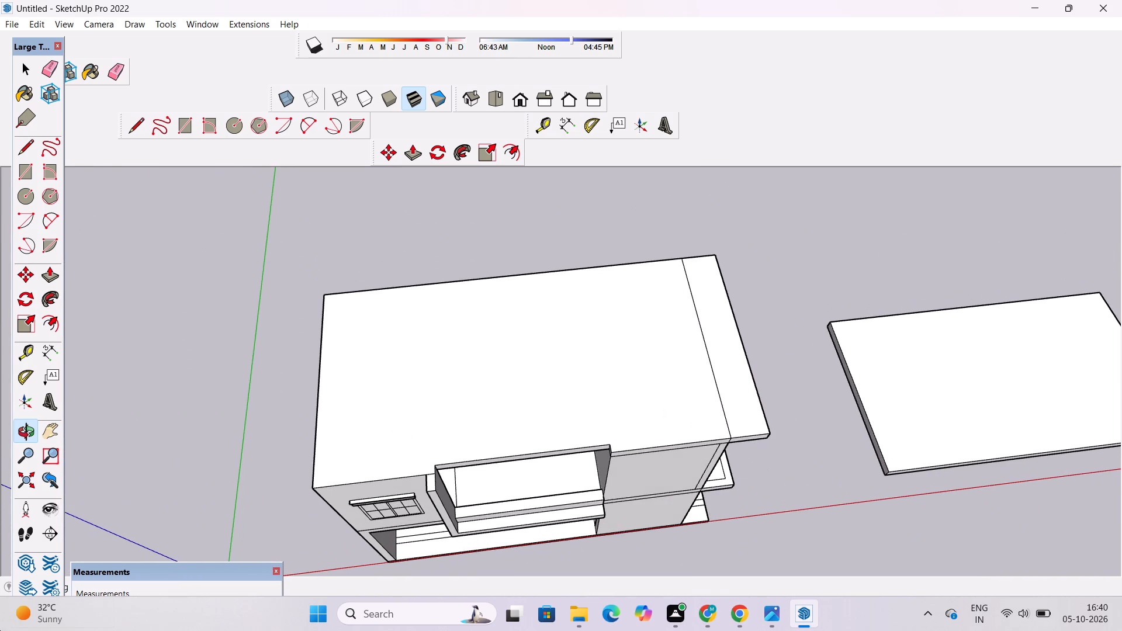
left_click_drag(628, 501, 664, 362)
scroll(632, 349, "up", 5)
left_click_drag(632, 349, 657, 396, "shift")
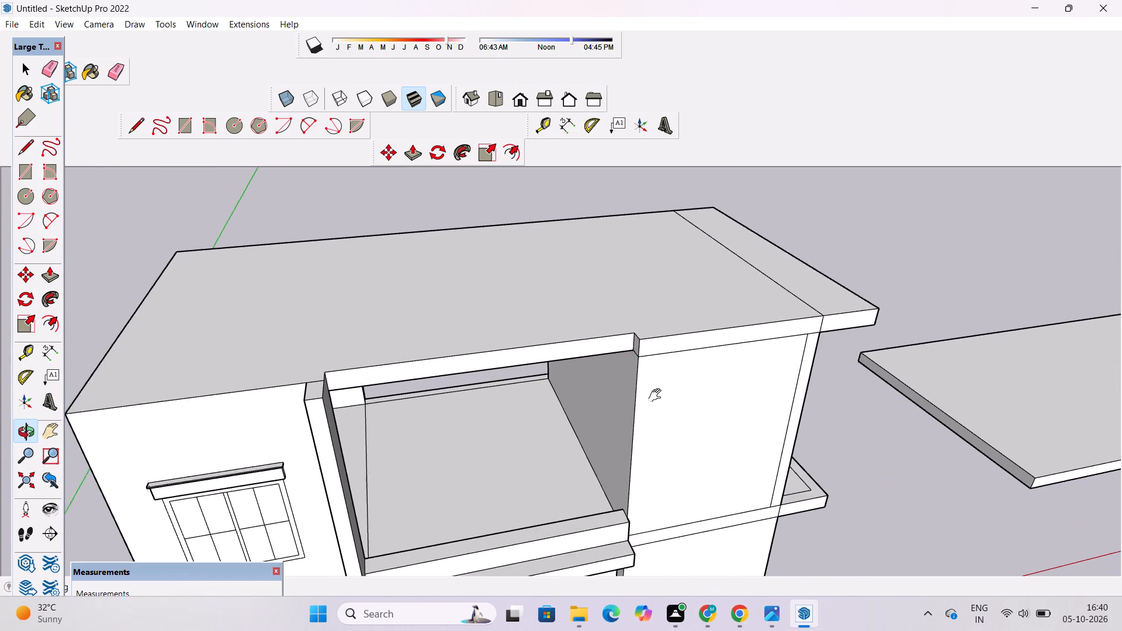
left_click_drag(657, 396, 661, 403, "shift")
left_click_drag(661, 405, 680, 443)
scroll(674, 436, "up", 3)
left_click_drag(672, 428, 665, 436, "shift")
left_click_drag(664, 437, 678, 454)
key("t")
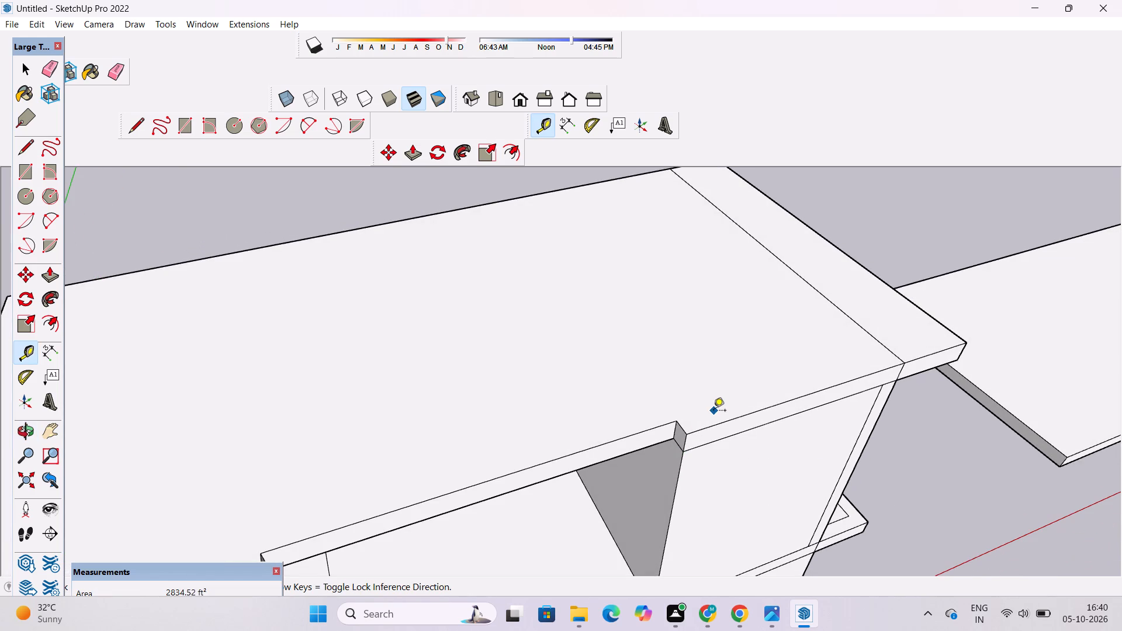
left_click(763, 245)
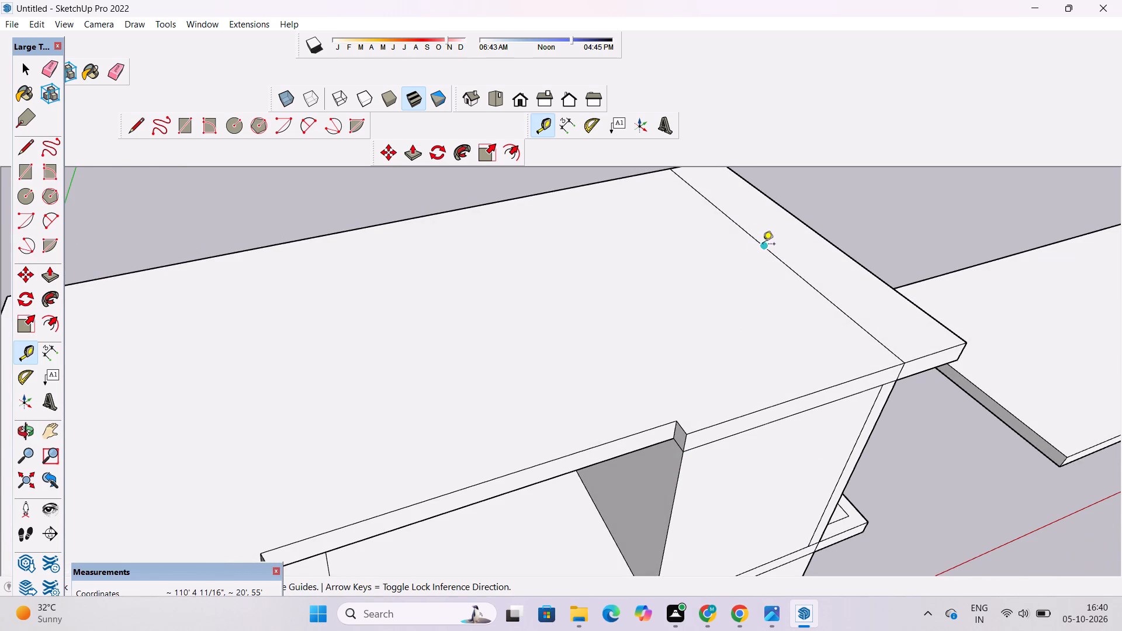
left_click(679, 420)
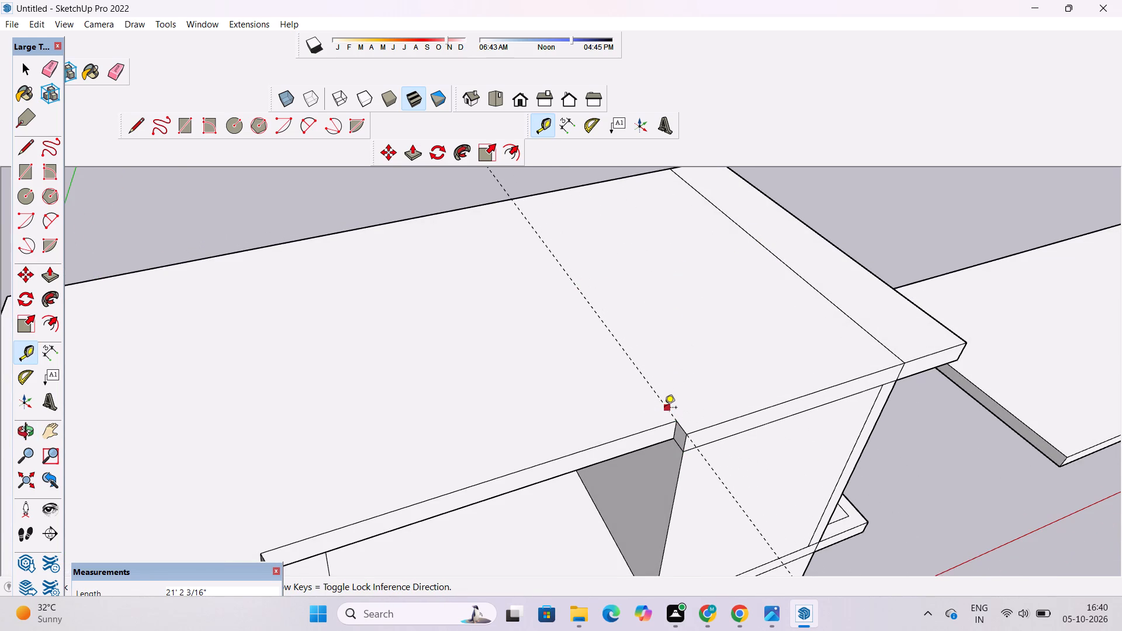
scroll(628, 407, "down", 5)
scroll(632, 406, "up", 5)
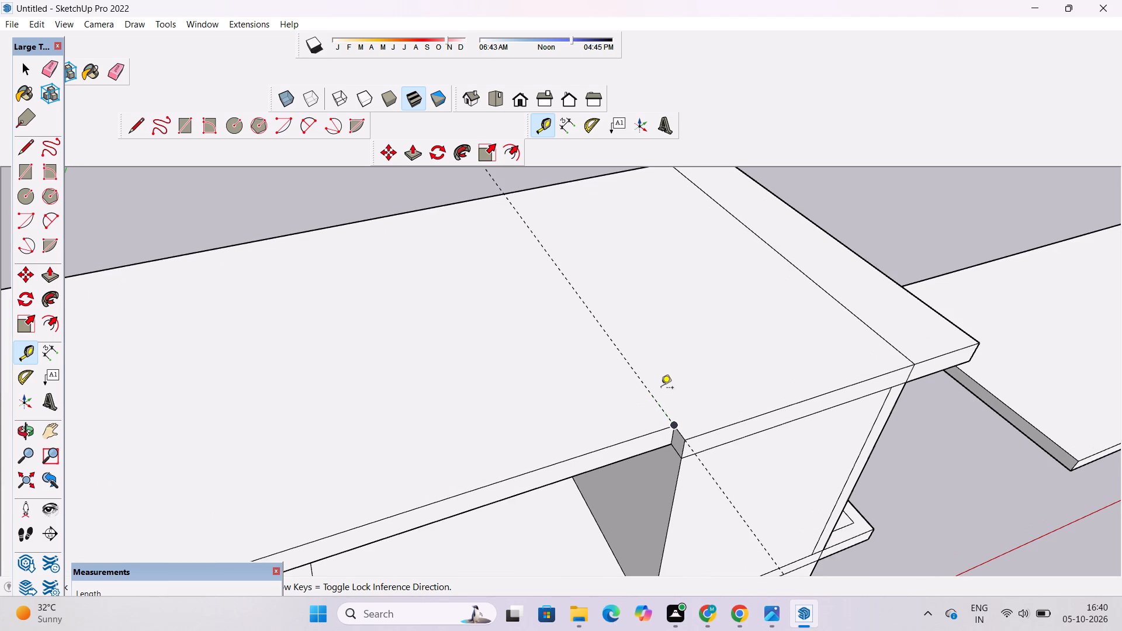
Place a guide on the roof slab 1' from the balcony-corner guide, towards the end overhang.
key("o")
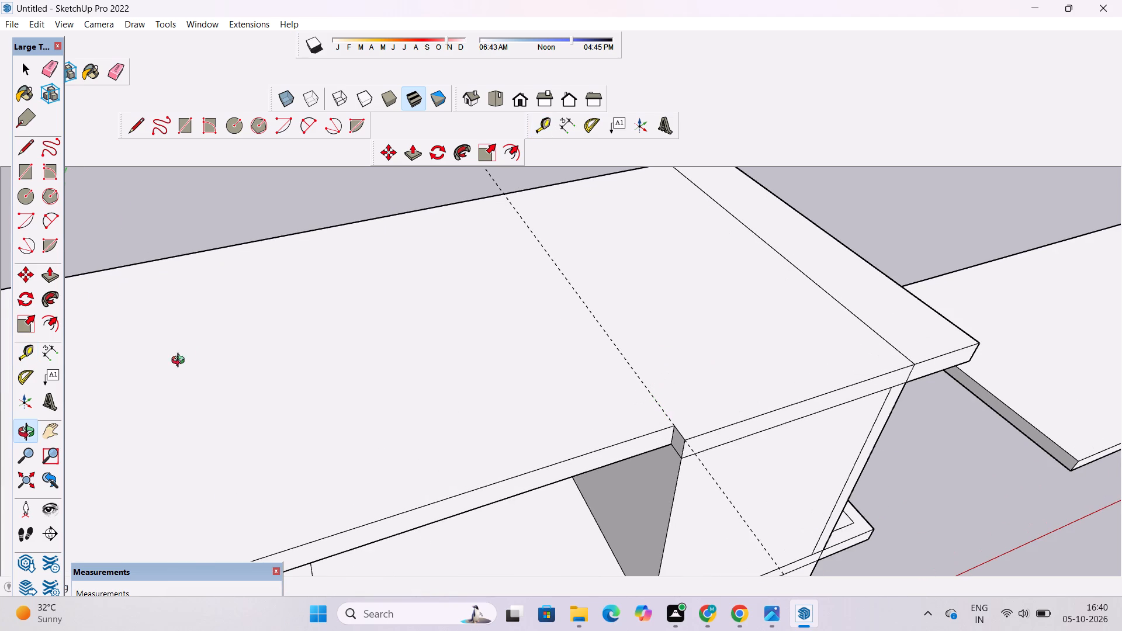
scroll(180, 362, "down", 4)
left_click_drag(452, 346, 311, 373, "shift")
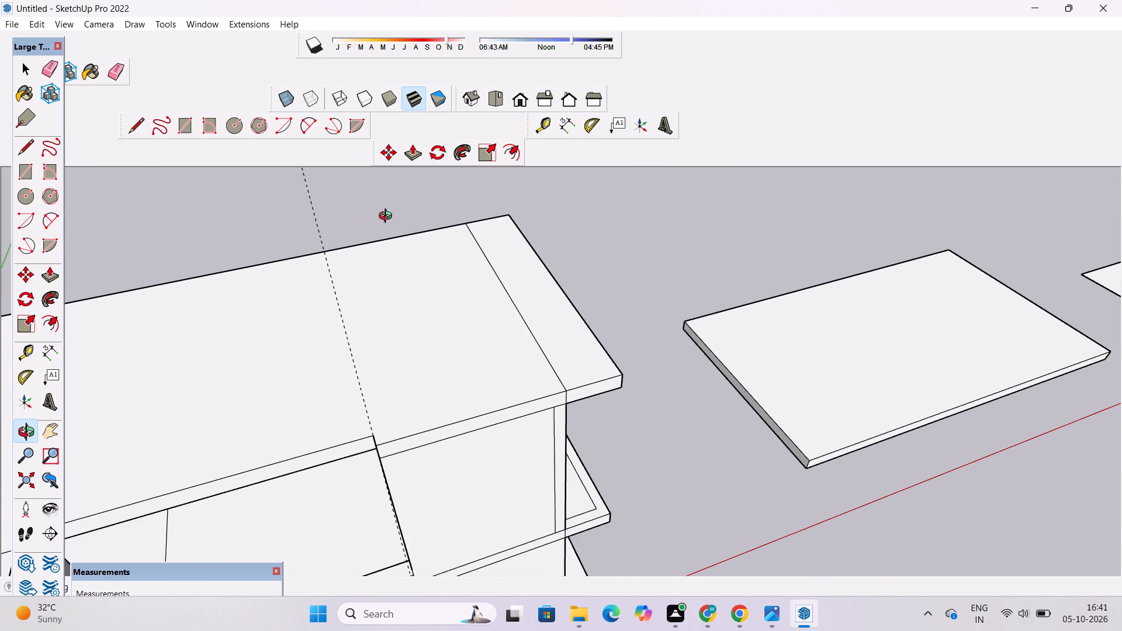
scroll(387, 217, "down", 2)
left_click_drag(418, 237, 418, 249, "shift")
left_click_drag(417, 252, 401, 261)
scroll(337, 298, "up", 2)
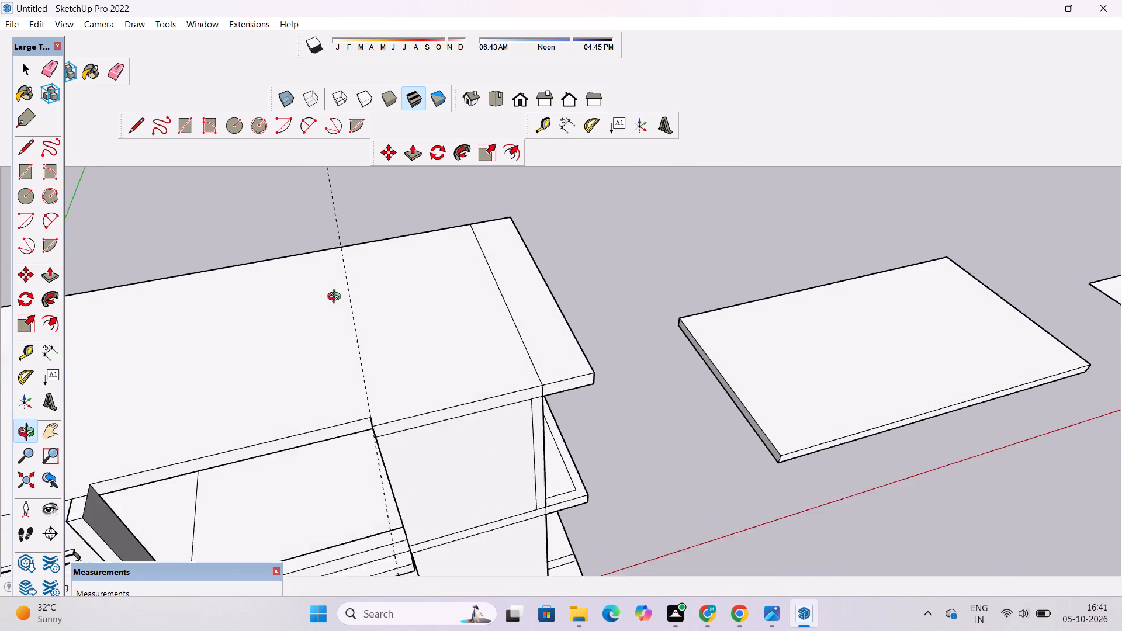
scroll(337, 298, "up", 1)
left_click_drag(337, 298, 381, 305, "shift")
left_click_drag(382, 305, 376, 233)
left_click_drag(383, 249, 382, 294)
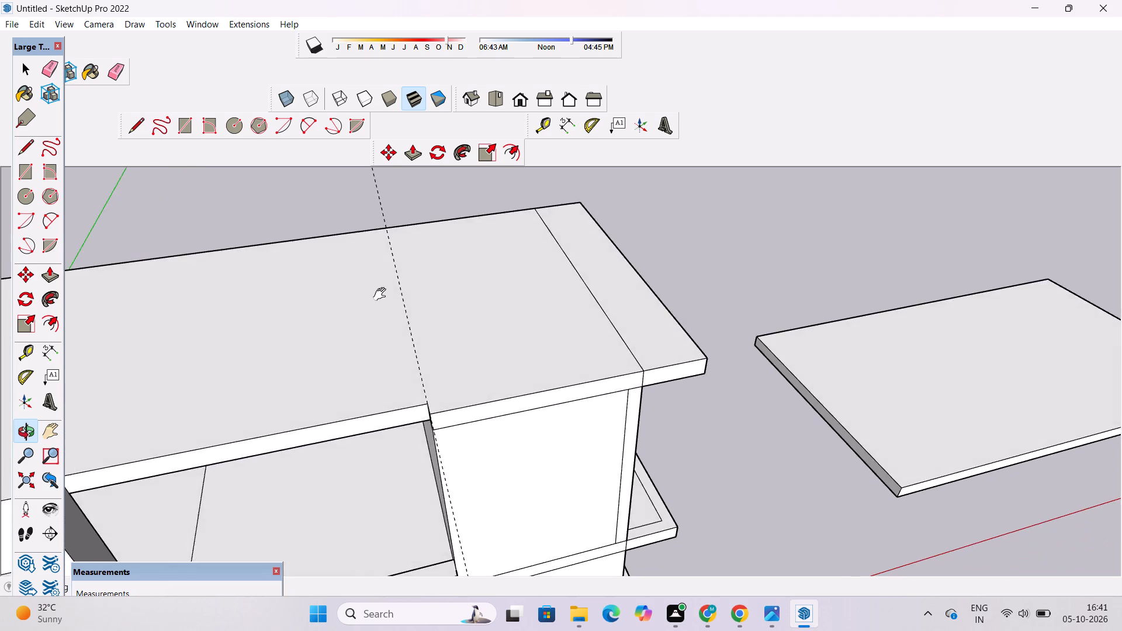
left_click_drag(382, 294, 361, 322)
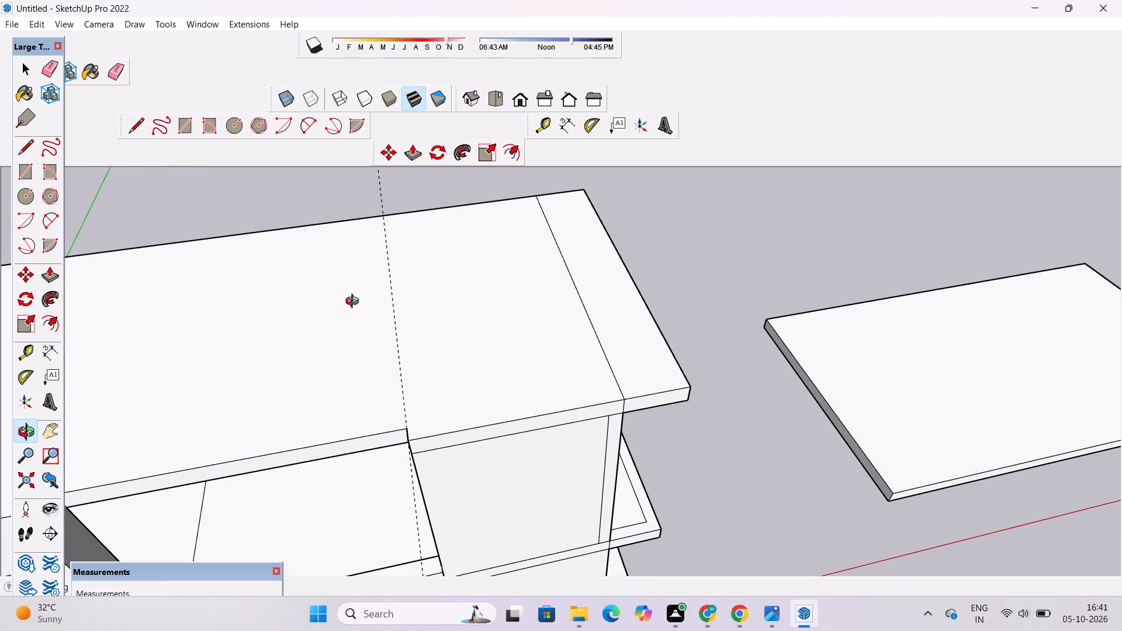
key("t")
left_click(393, 297)
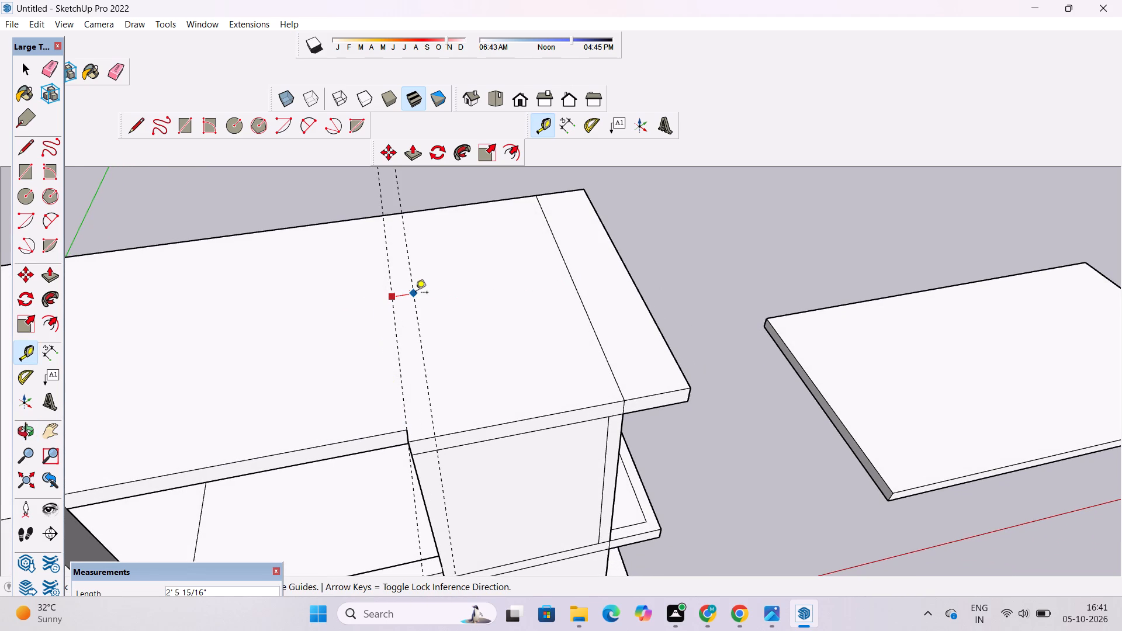
key("1")
key("apostrophe")
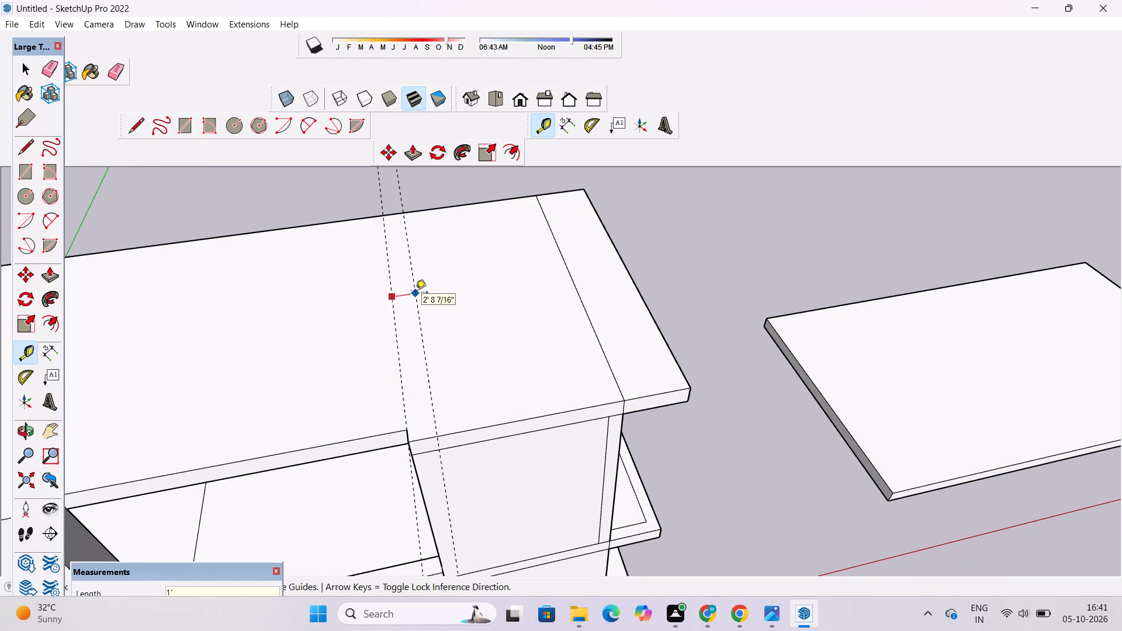
key("Return")
Place guides on the roof slab 1' inside the end overhang line and 20' back from the projecting front edge.
left_click(567, 270)
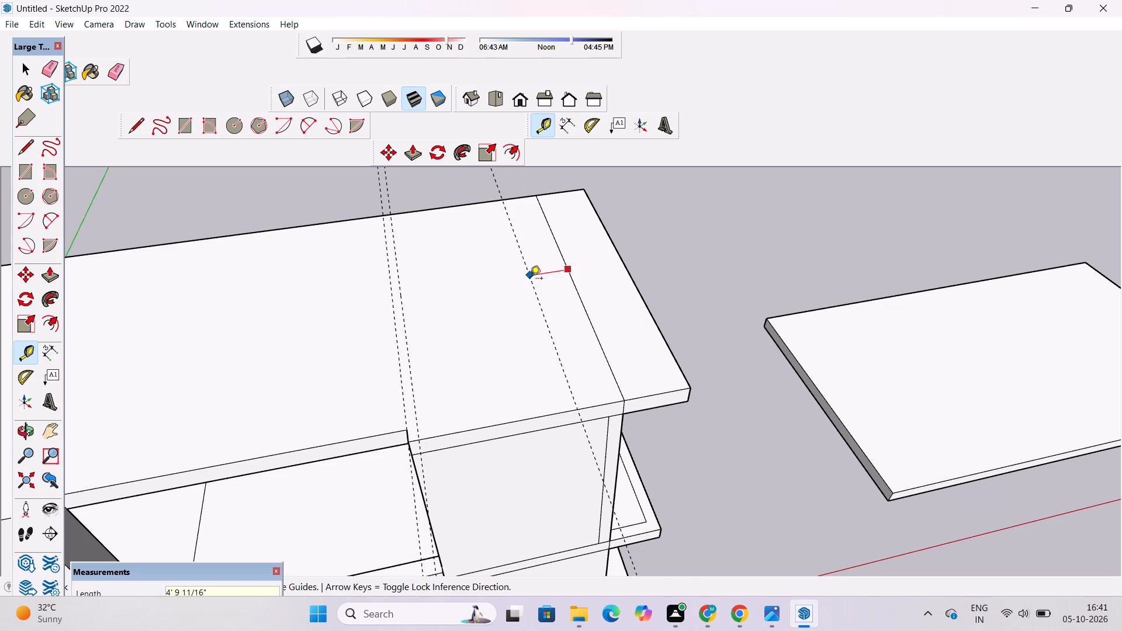
key("1")
key("apostrophe")
key("Return")
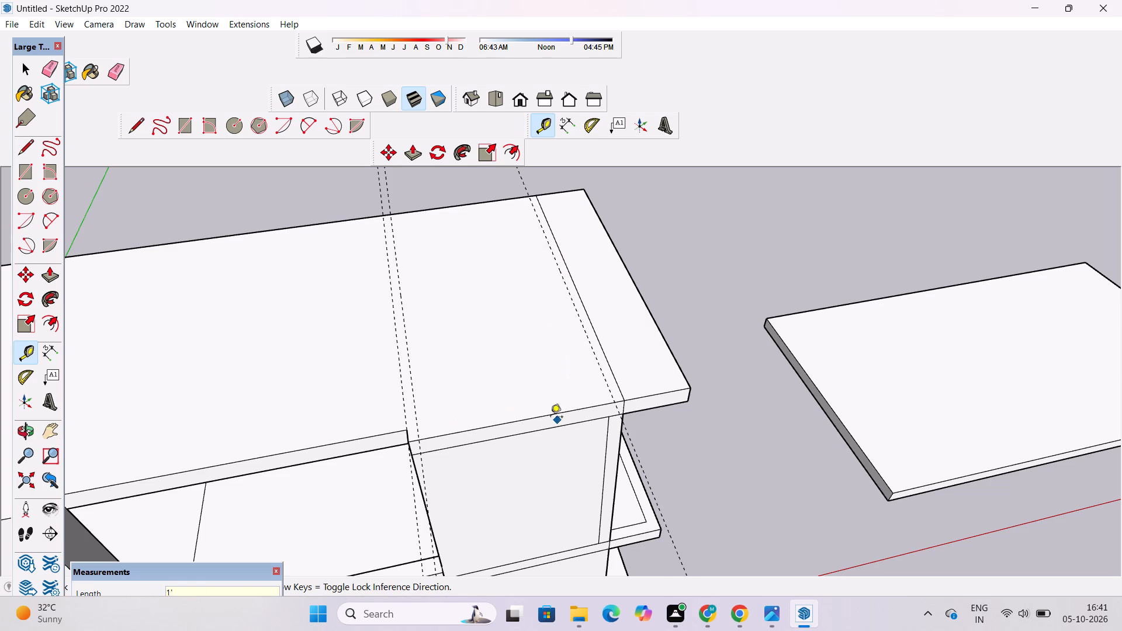
left_click(520, 422)
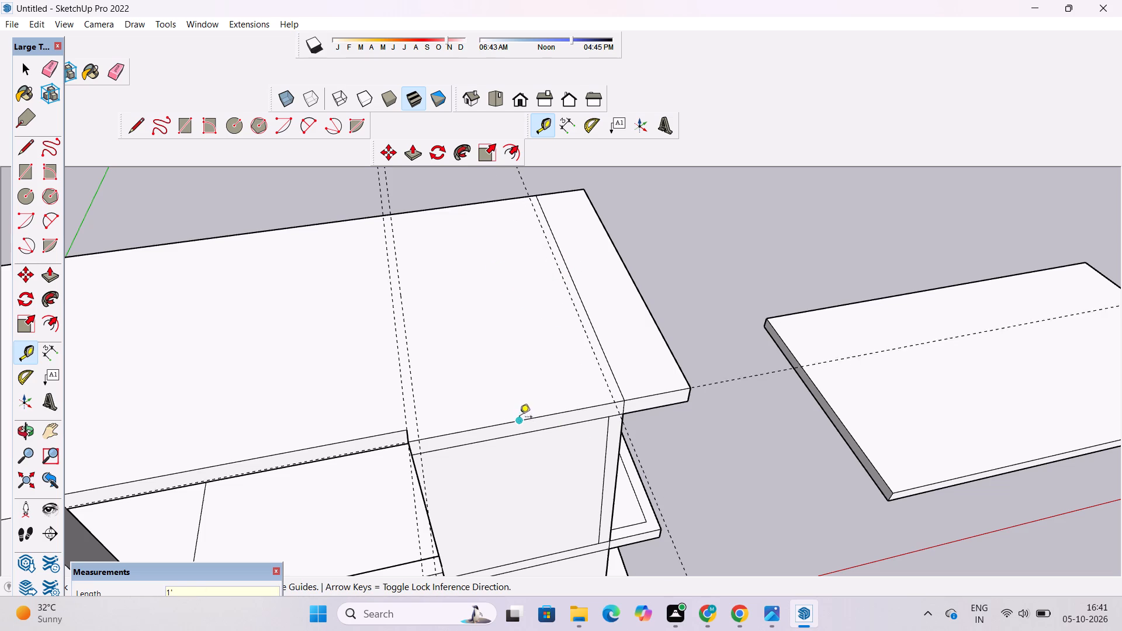
left_click(488, 297)
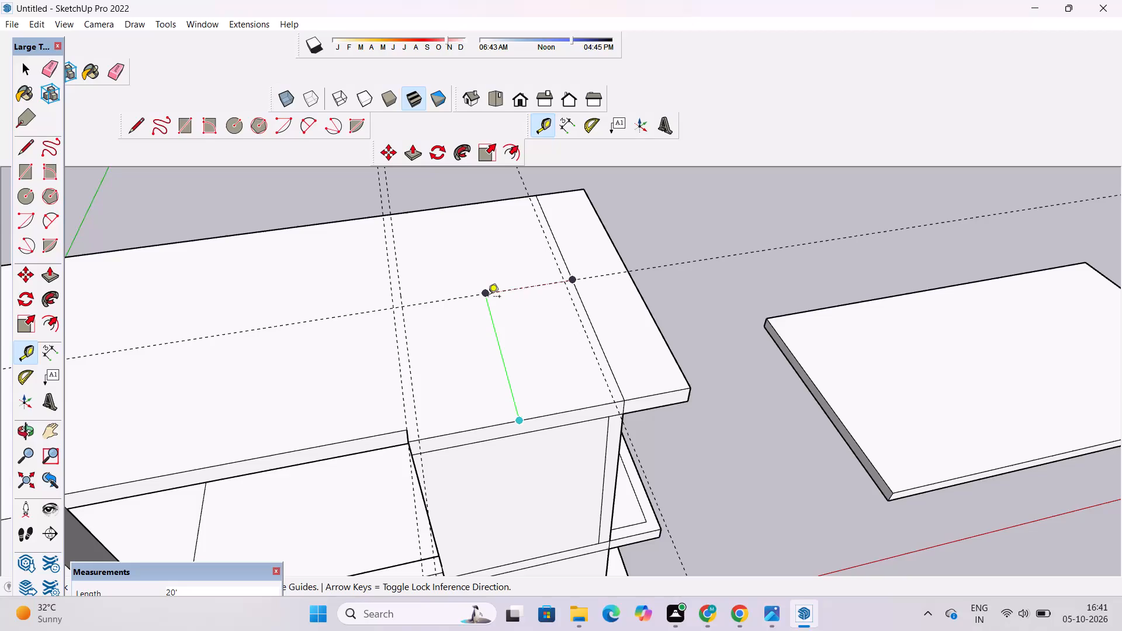
Draw lines from the slab's step corner 18' 6" along its guide to the 20' guide, and along that guide to the overhang line.
key("o")
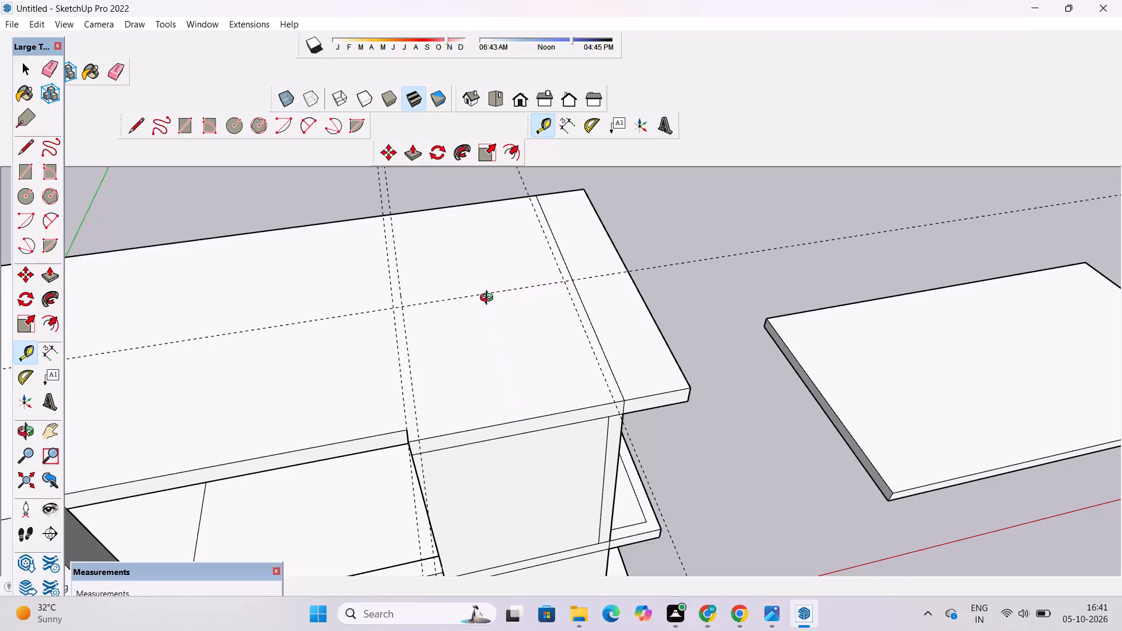
scroll(489, 299, "down", 5)
left_click_drag(398, 355, 774, 372)
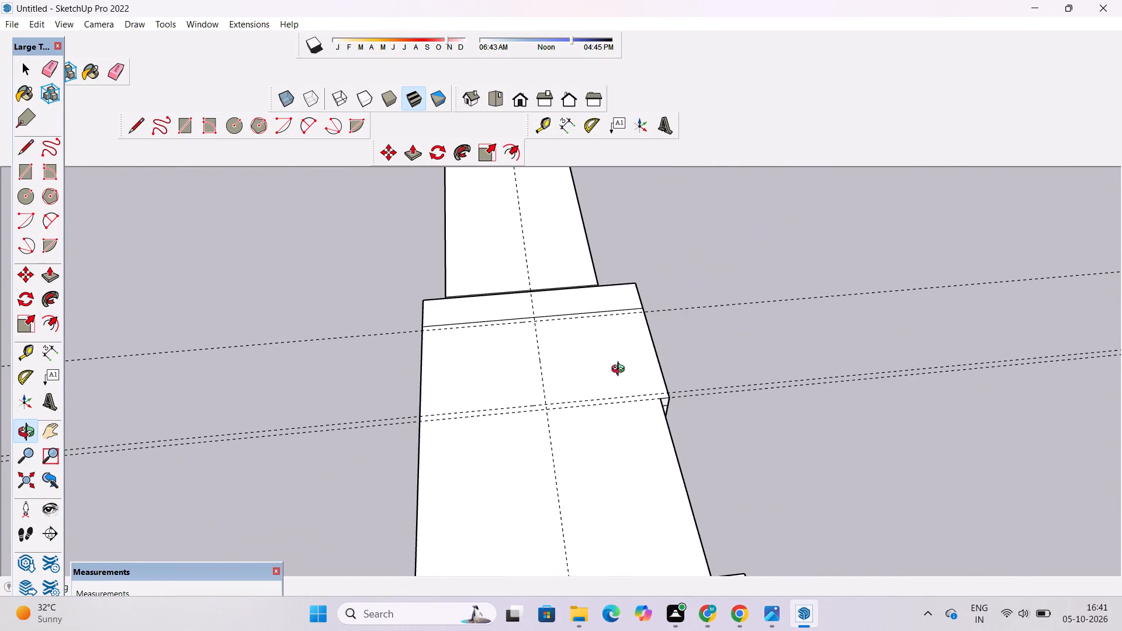
scroll(580, 376, "up", 7)
left_click_drag(574, 369, 521, 357, "shift")
left_click_drag(516, 355, 499, 355)
key("l")
left_click(680, 420)
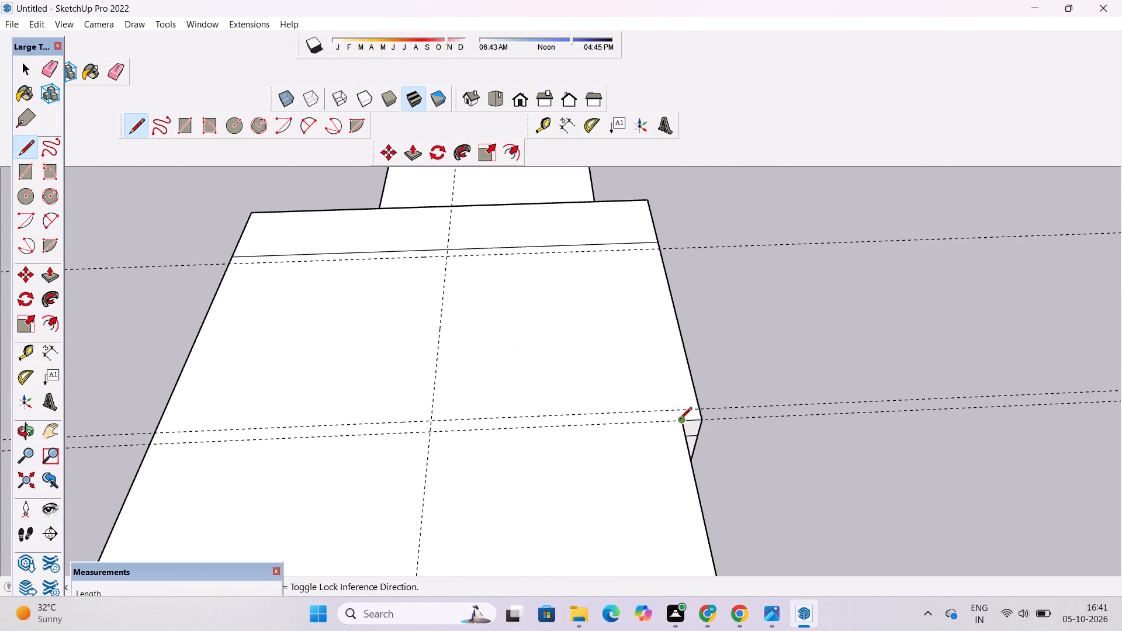
left_click(430, 432)
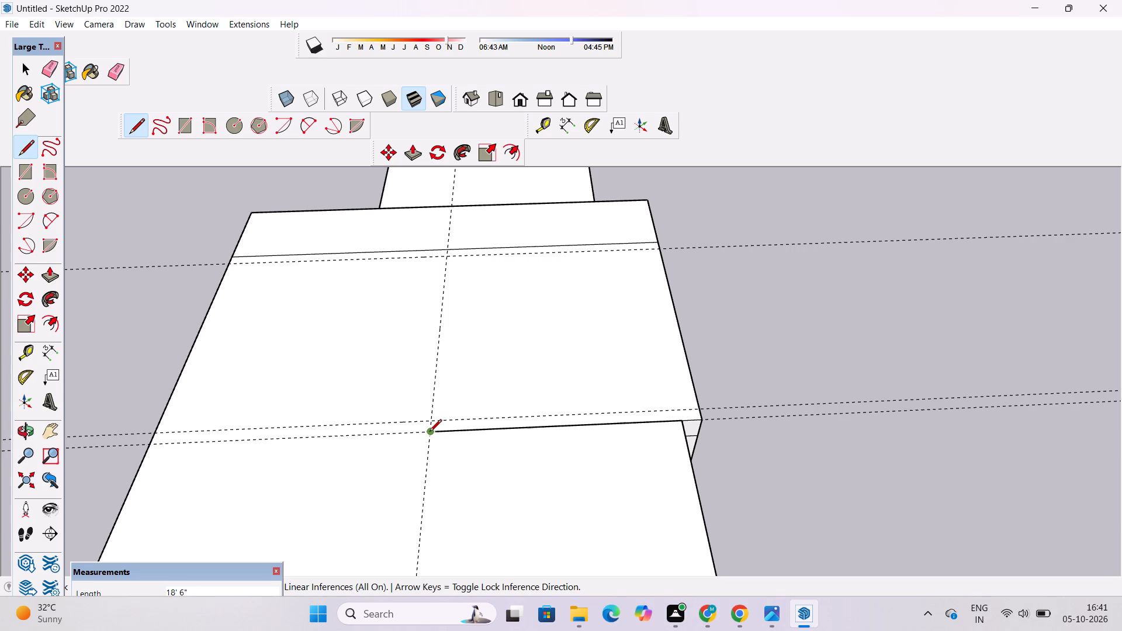
left_click(446, 251)
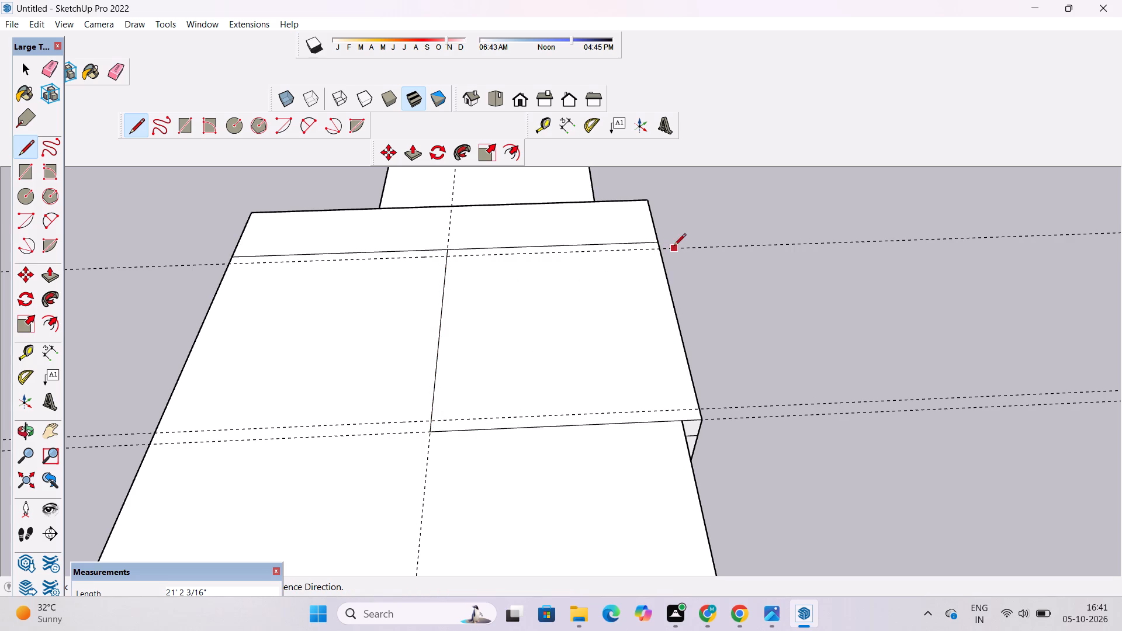
Draw a line along the guide 1' inside the overhang line, from the roof's front edge back to the rear line.
scroll(674, 240, "up", 5)
scroll(647, 262, "down", 5)
scroll(644, 271, "up", 4)
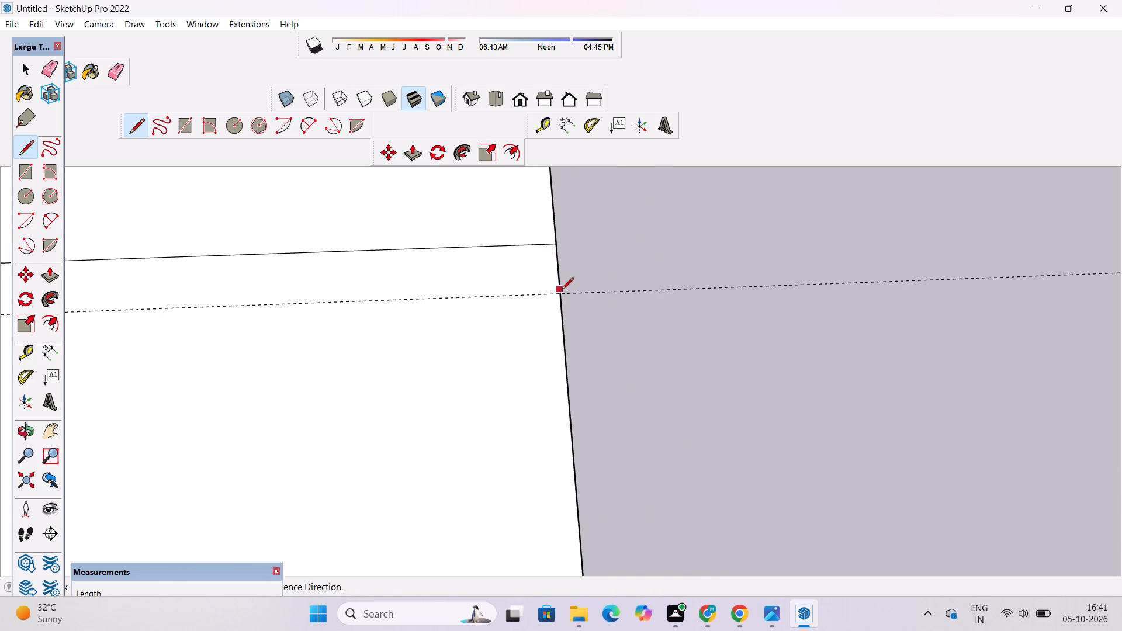
left_click(562, 292)
scroll(562, 292, "down", 13)
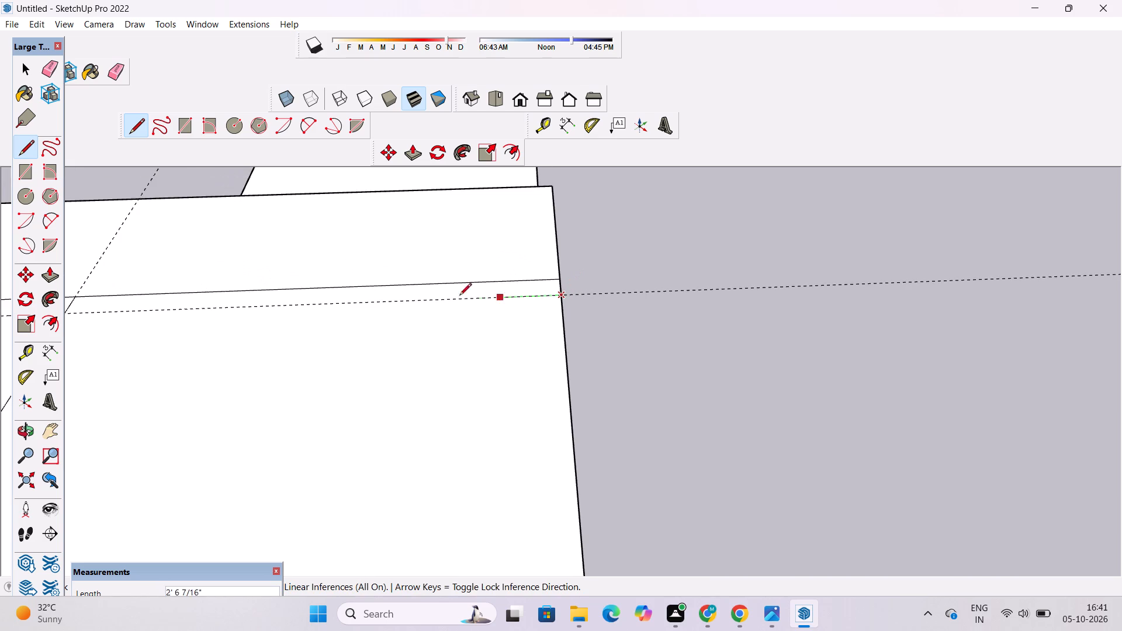
scroll(440, 296, "down", 6)
scroll(228, 298, "up", 7)
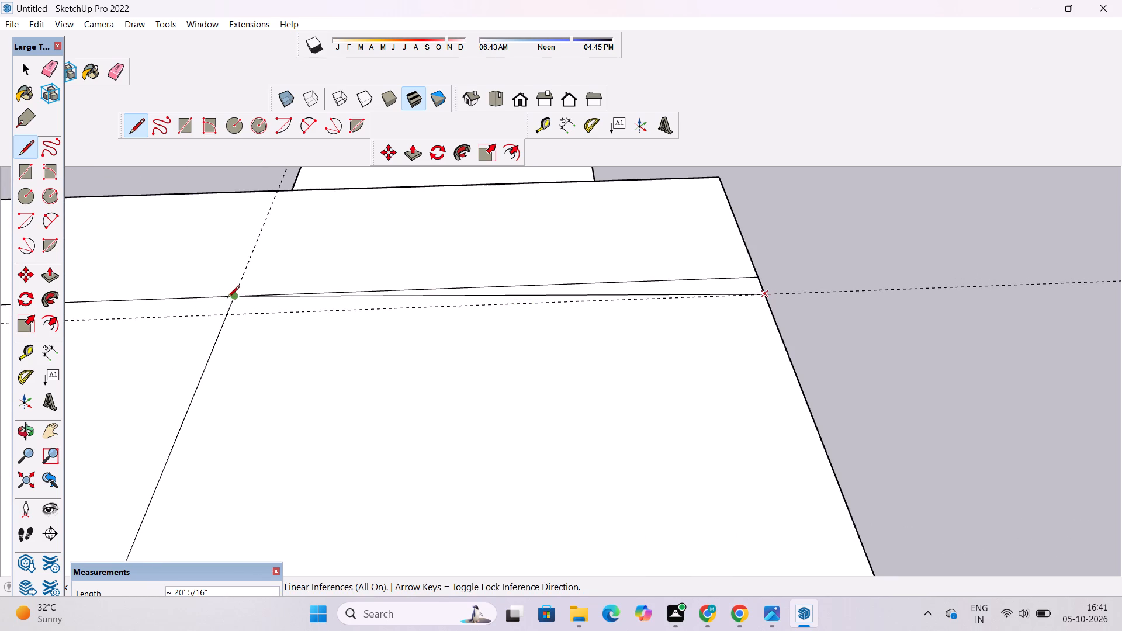
left_click(226, 317)
Draw a line along the guide 1' from the balcony-side line, from the roof's front edge back to the rear line.
scroll(318, 253, "down", 14)
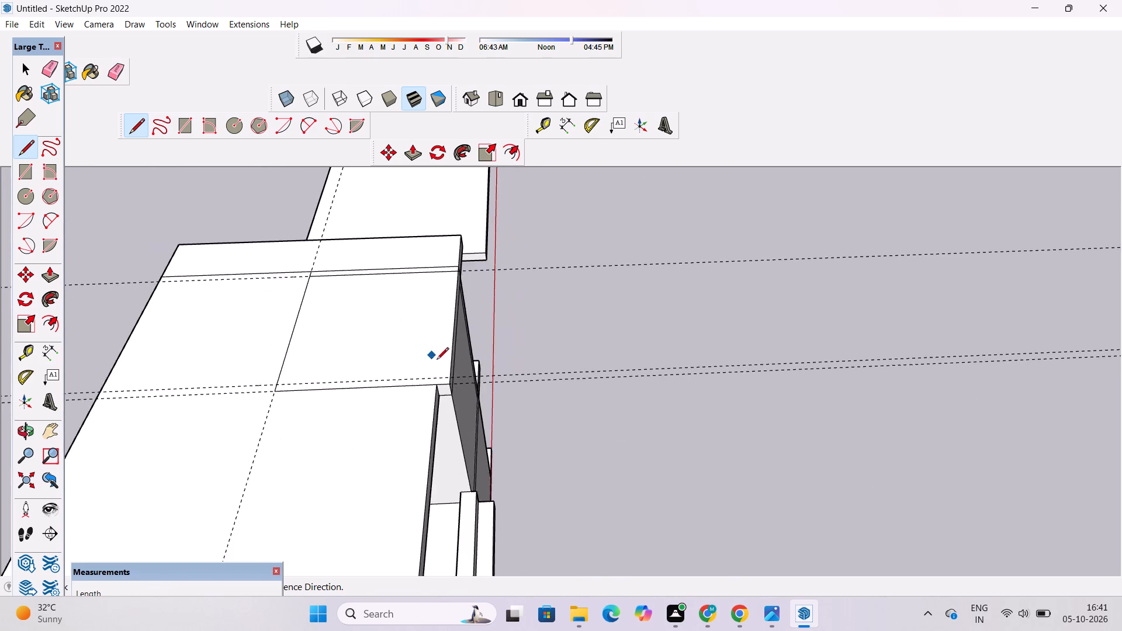
scroll(437, 361, "up", 16)
left_click(482, 376)
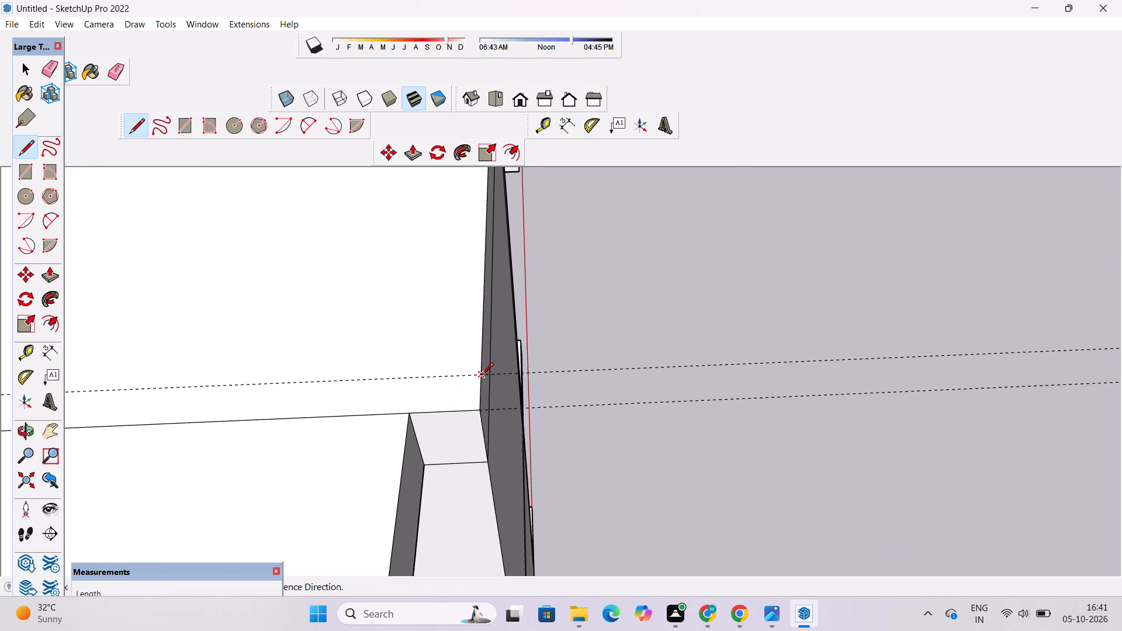
scroll(482, 376, "down", 15)
scroll(266, 369, "up", 4)
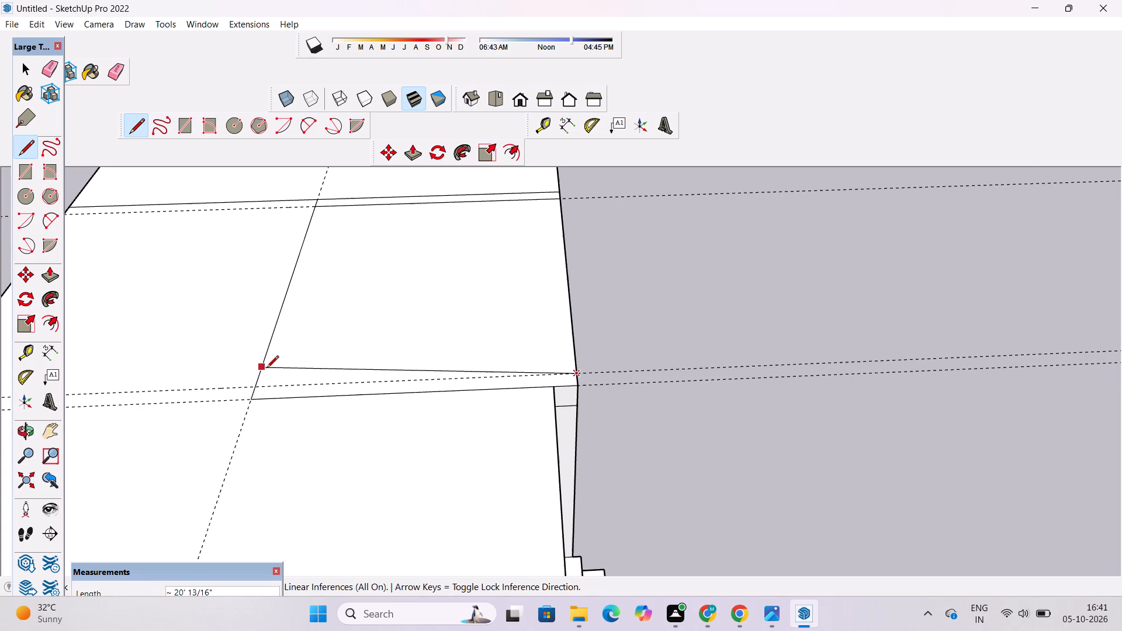
left_click(259, 384)
key("space")
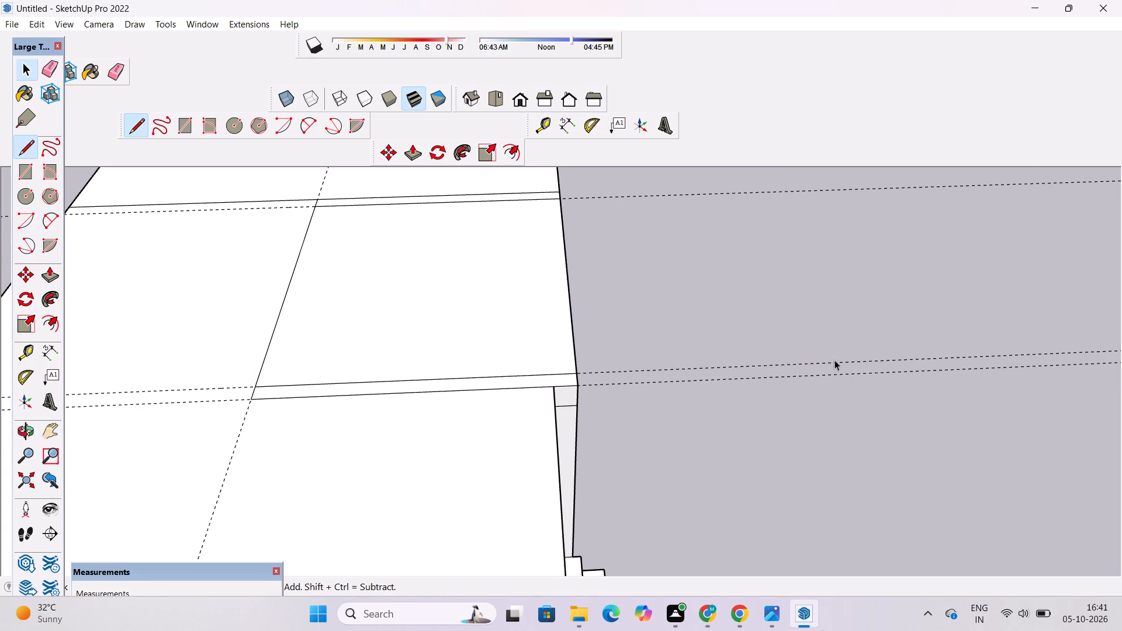
Erase the four construction guides crossing the roof slab.
key("e")
left_click_drag(774, 346, 776, 383)
scroll(630, 438, "down", 5)
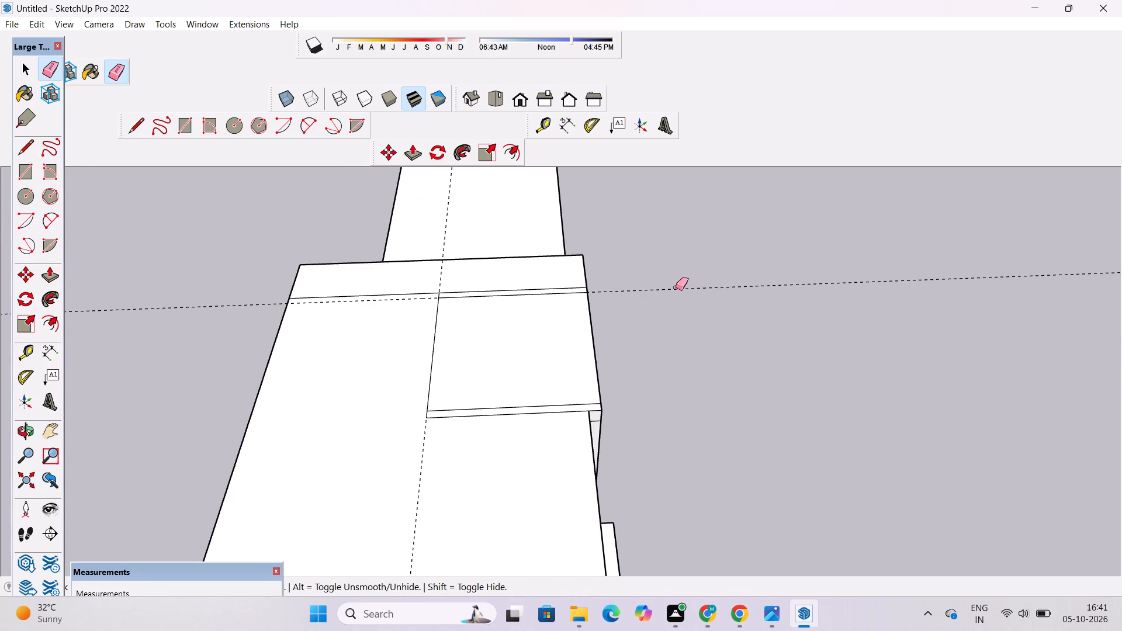
left_click_drag(682, 279, 698, 335)
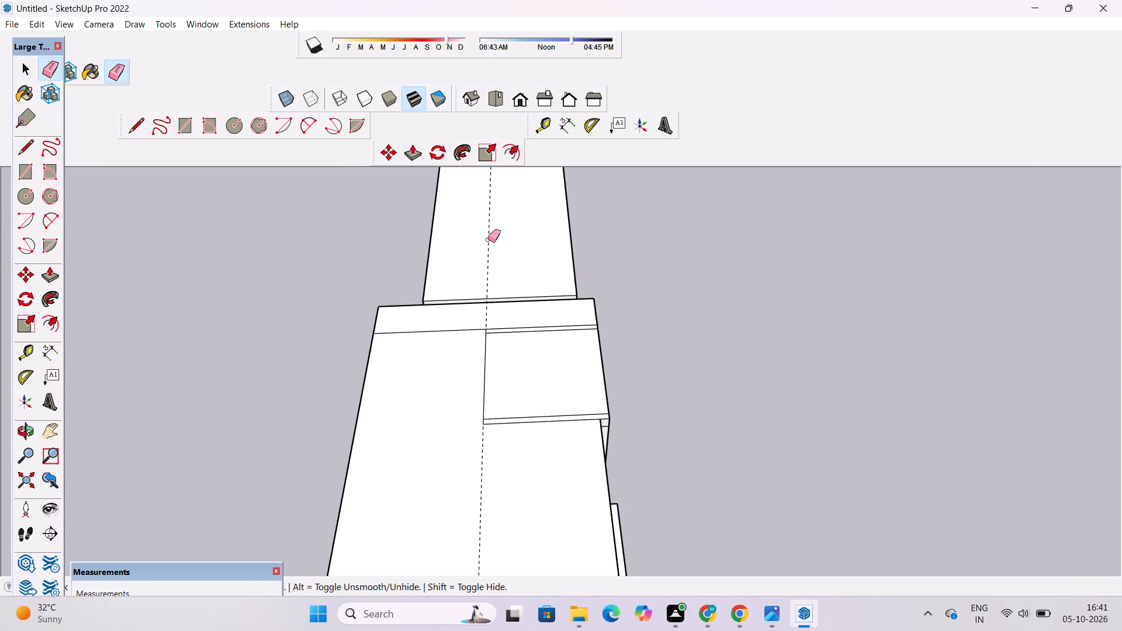
left_click(488, 240)
key("space")
Examine the roof outline and the building's front and end elevations from above and from the front corner.
type("o")
scroll(513, 338, "down", 5)
left_click_drag(490, 386, 554, 411)
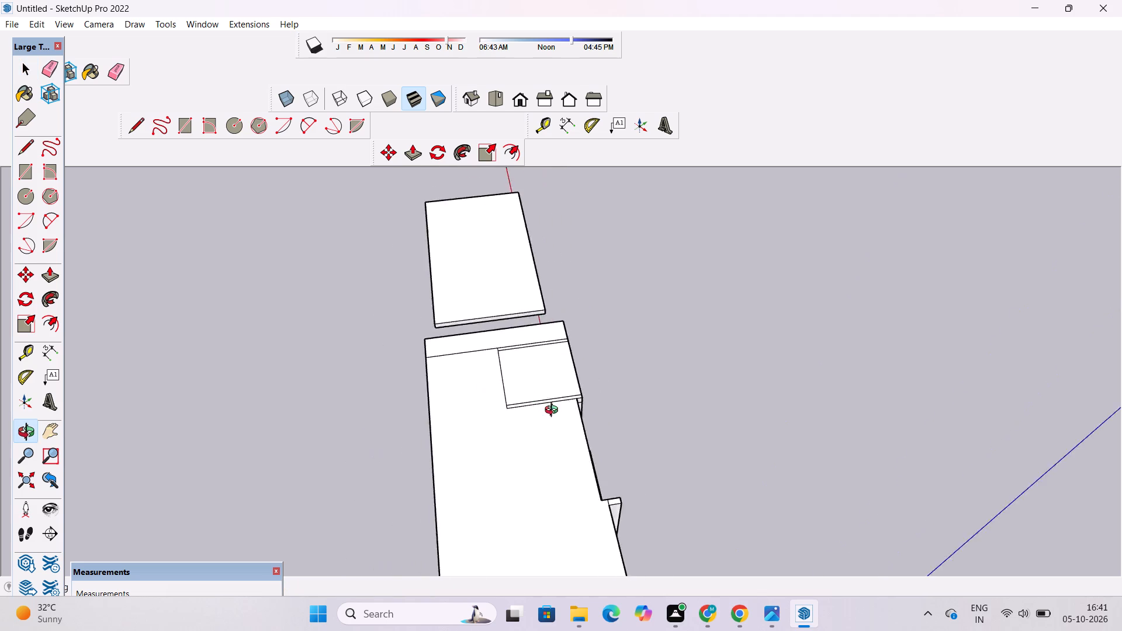
left_click_drag(554, 411, 623, 469)
scroll(566, 424, "up", 7)
left_click_drag(734, 453, 711, 460)
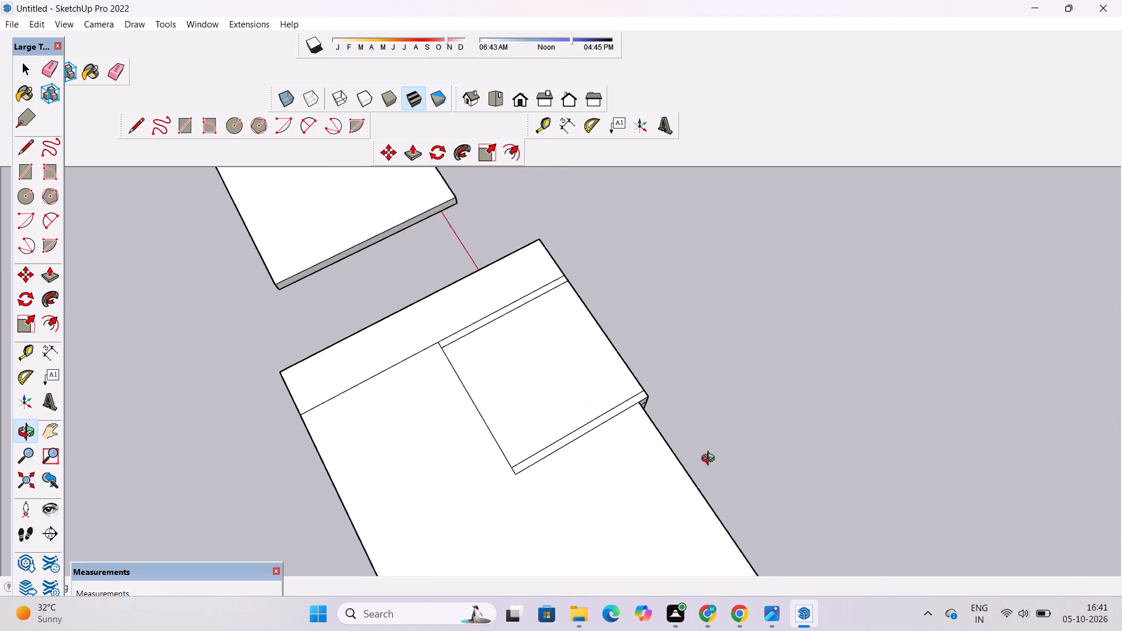
left_click_drag(711, 460, 498, 313)
scroll(530, 310, "up", 8)
left_click_drag(754, 315, 562, 317)
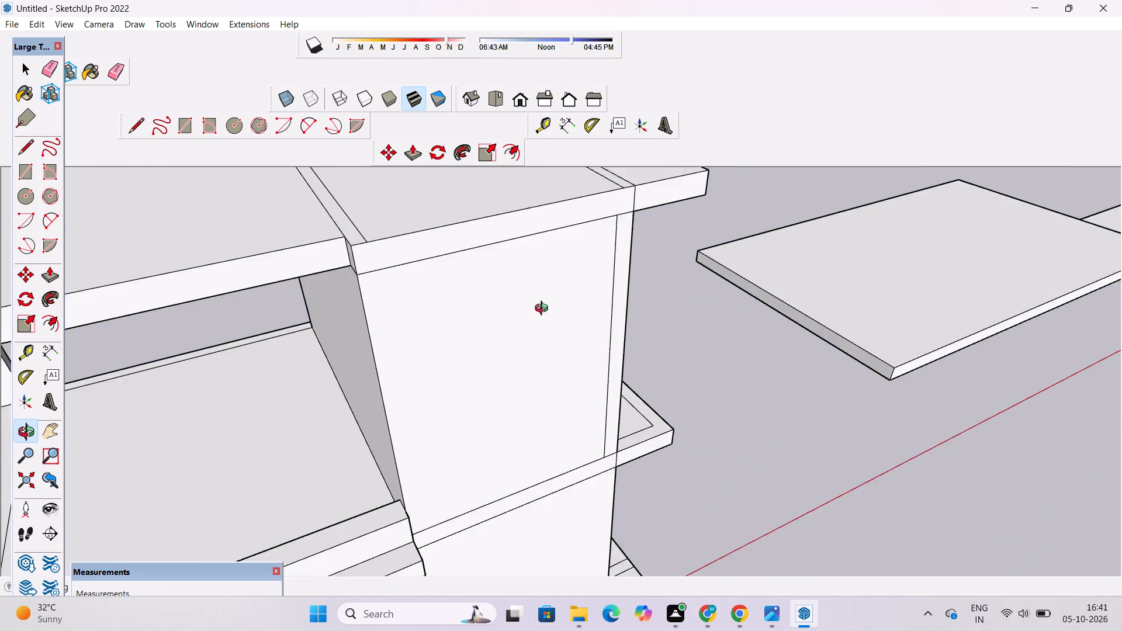
scroll(544, 310, "down", 6)
left_click_drag(607, 367, 490, 355)
left_click_drag(438, 330, 617, 351)
left_click_drag(615, 356, 380, 363)
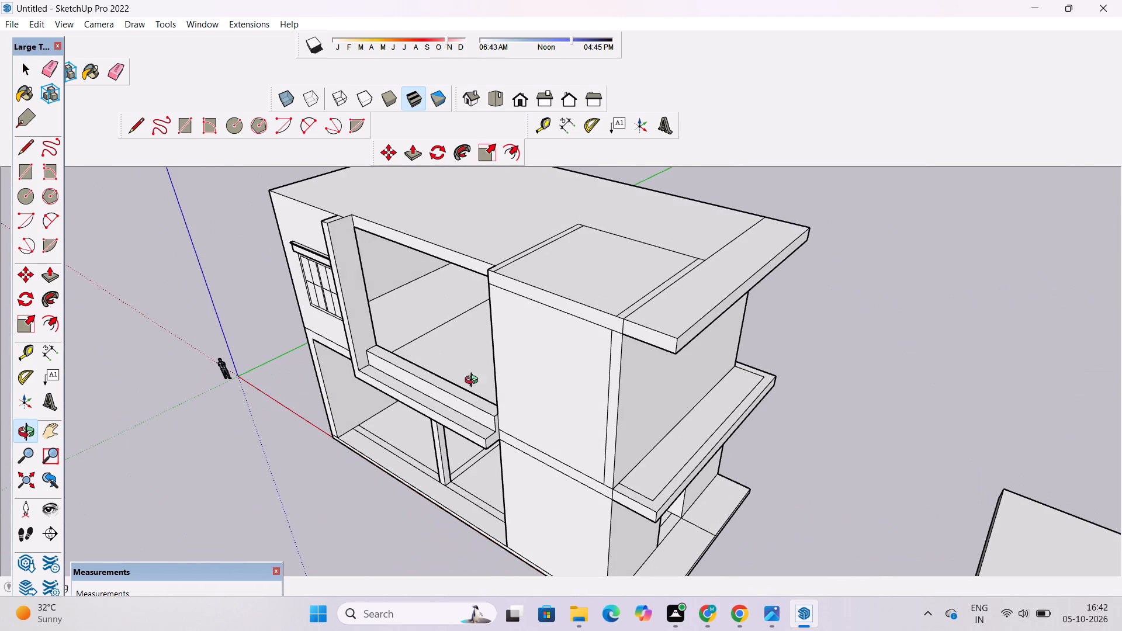
Examine the balcony's parapet and floor slab edge where they meet the projecting end wall.
scroll(482, 422, "up", 3)
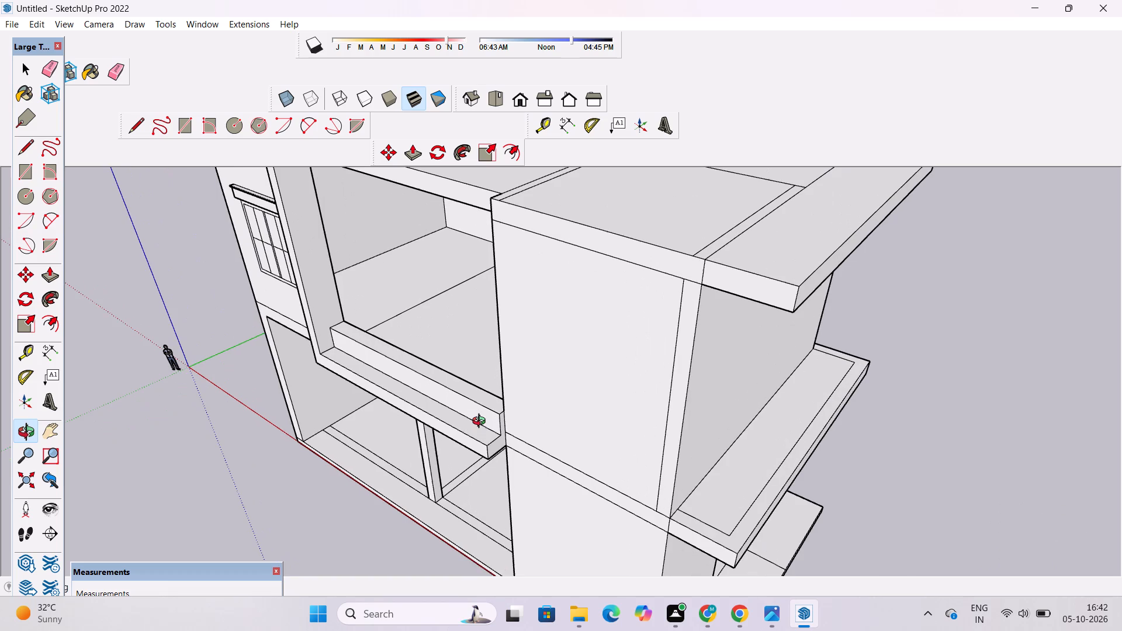
scroll(507, 444, "up", 3)
scroll(506, 435, "down", 2)
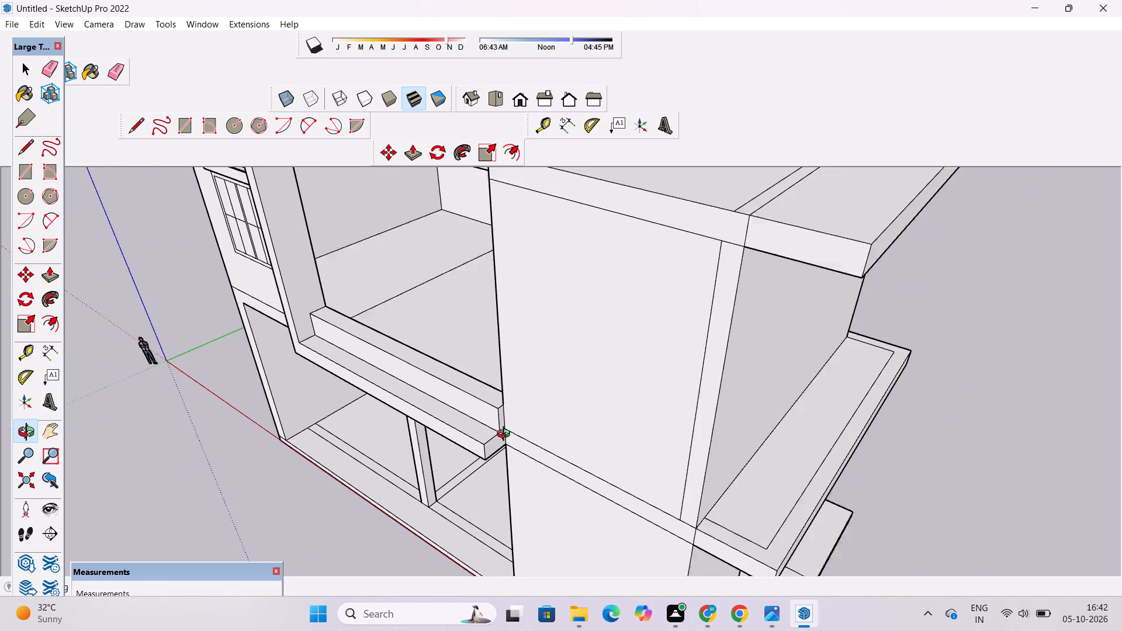
scroll(506, 435, "down", 1)
scroll(498, 448, "up", 2)
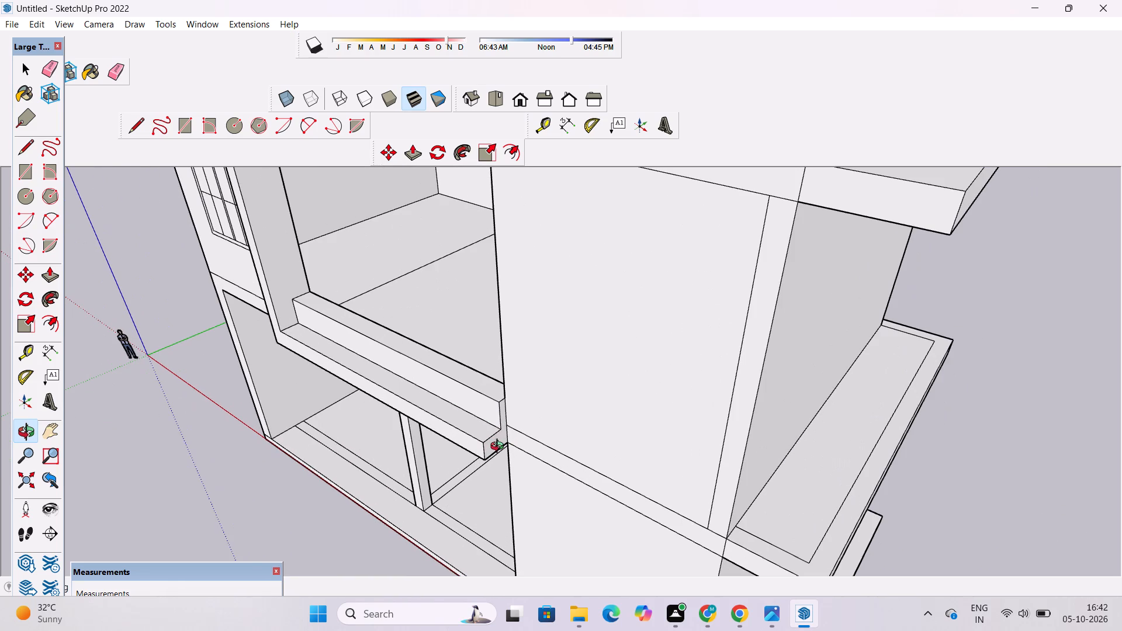
scroll(500, 447, "up", 1)
scroll(497, 439, "down", 2)
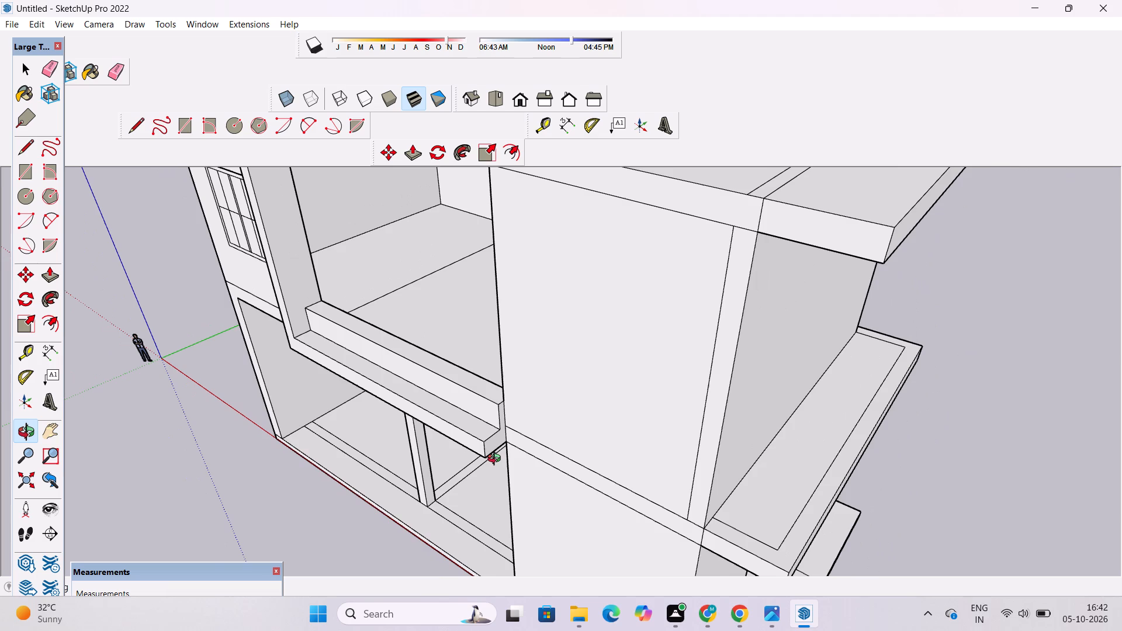
left_click_drag(498, 457, 536, 496, "shift")
left_click_drag(570, 509, 619, 419)
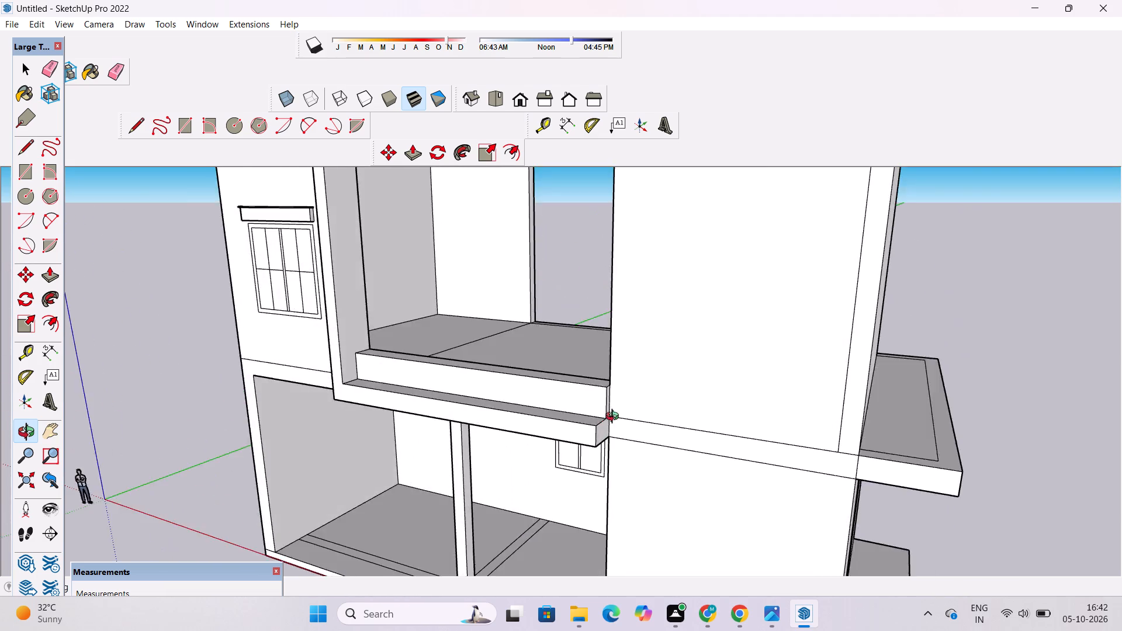
scroll(605, 424, "down", 6)
left_click_drag(617, 418, 583, 492, "shift")
scroll(591, 353, "up", 15)
Push/Pull the roof slab's front face above the balcony outward 4' 6", flush with the front of the vertical side wall.
left_click_drag(548, 353, 607, 367)
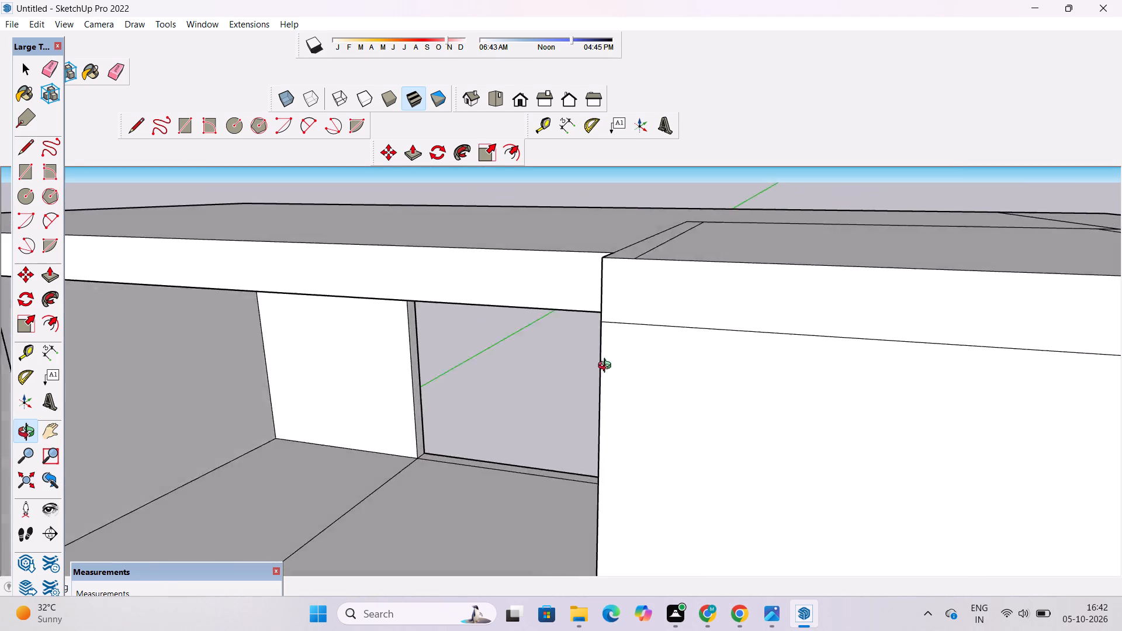
left_click_drag(607, 367, 750, 417)
scroll(751, 414, "down", 5)
left_click_drag(754, 411, 721, 335, "shift")
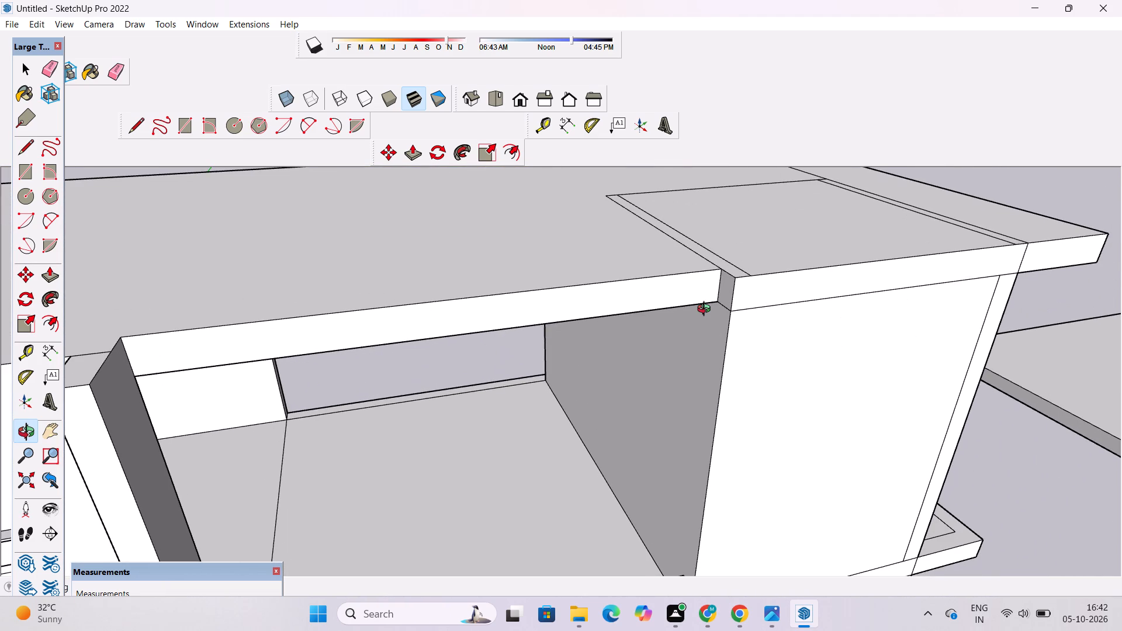
scroll(709, 306, "down", 3)
left_click_drag(700, 317, 684, 329)
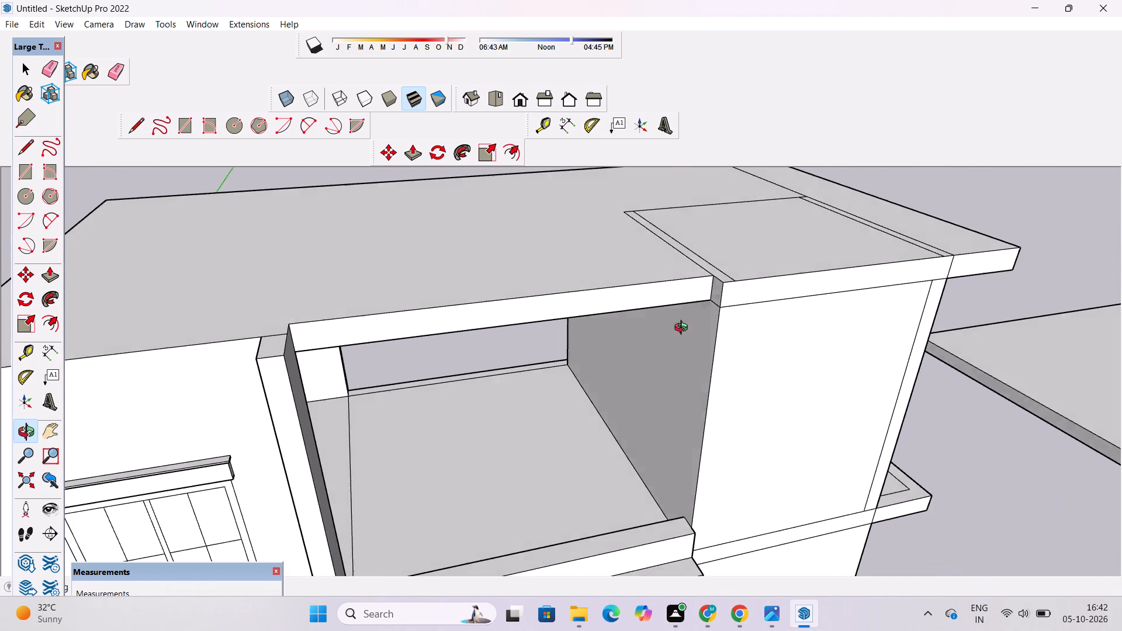
left_click_drag(684, 329, 662, 332)
left_click(625, 341, "shift")
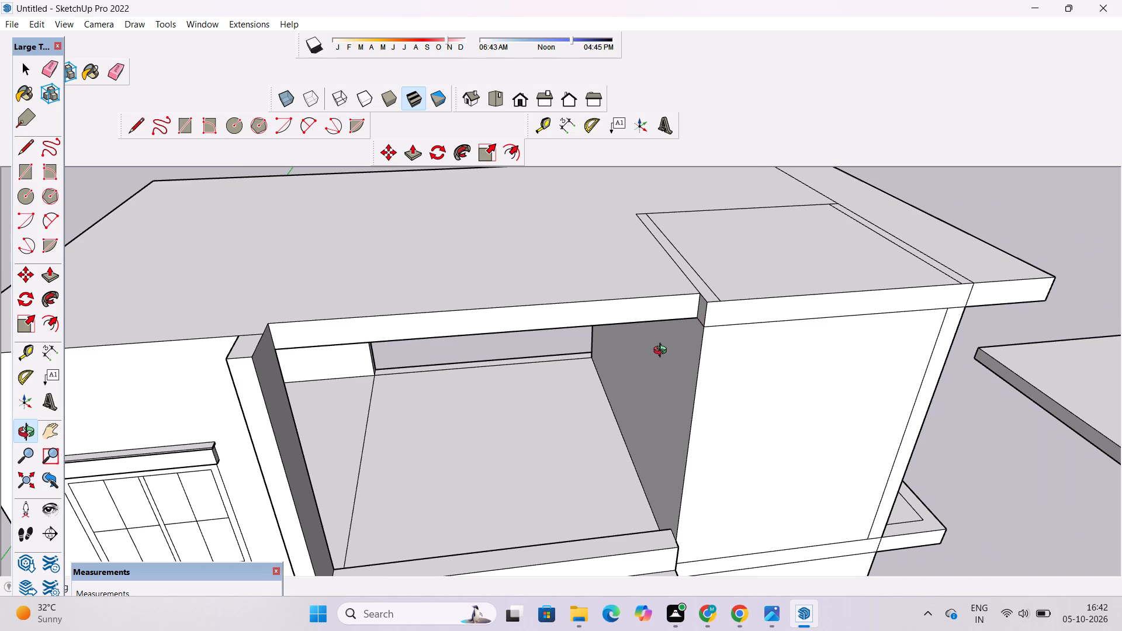
key("p")
left_click(642, 307)
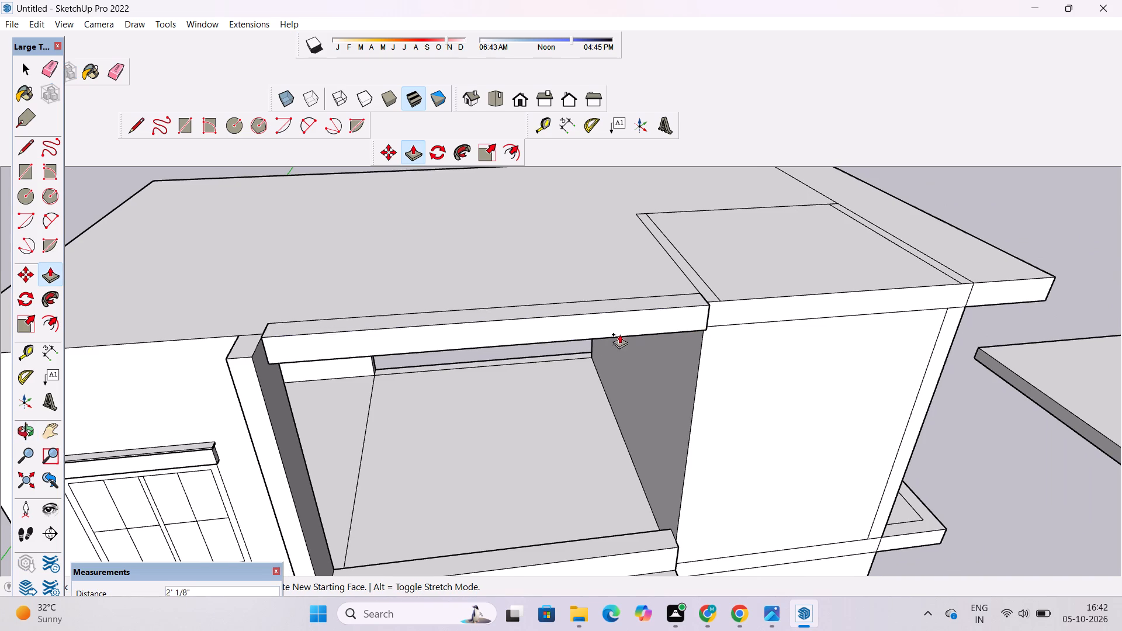
left_click(246, 360)
scroll(273, 366, "down", 5)
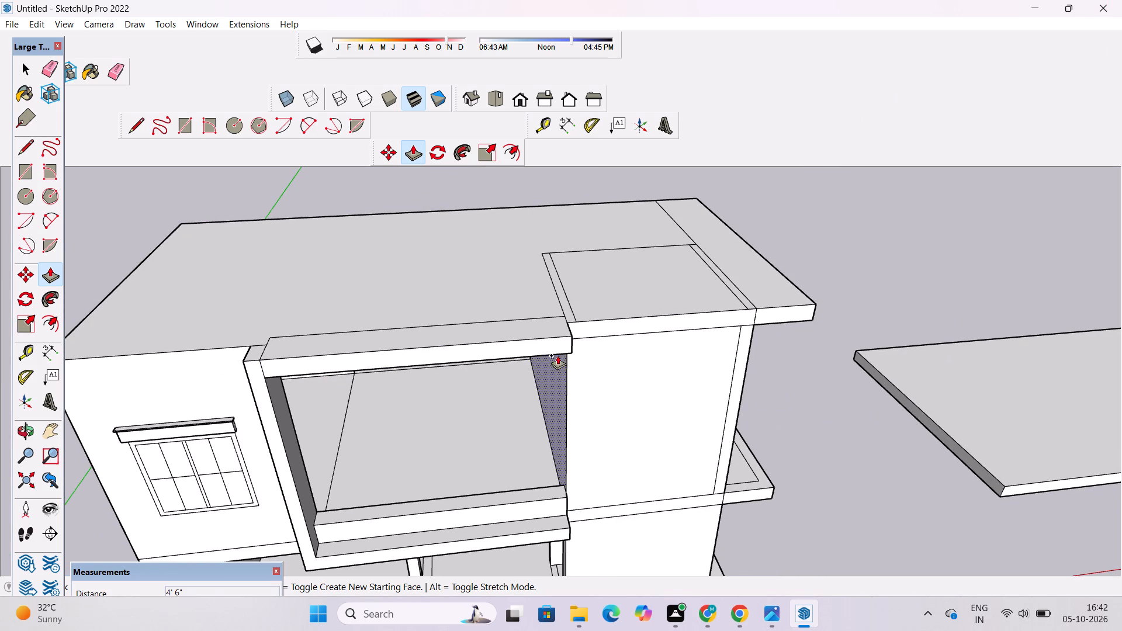
Examine the extended roof edge and the balcony opening from the front, above and below.
key("space")
key("o")
scroll(619, 366, "up", 3)
left_click_drag(619, 366, 536, 251)
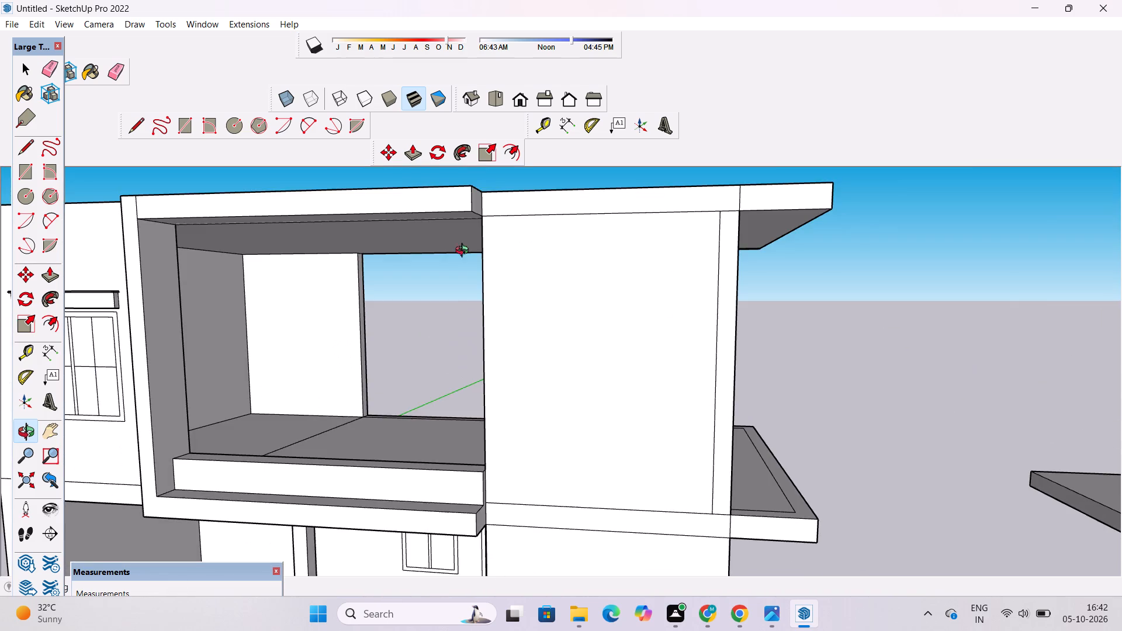
scroll(455, 239, "up", 4)
left_click_drag(449, 245, 470, 274, "shift")
scroll(470, 274, "down", 6)
left_click_drag(448, 304, 462, 294)
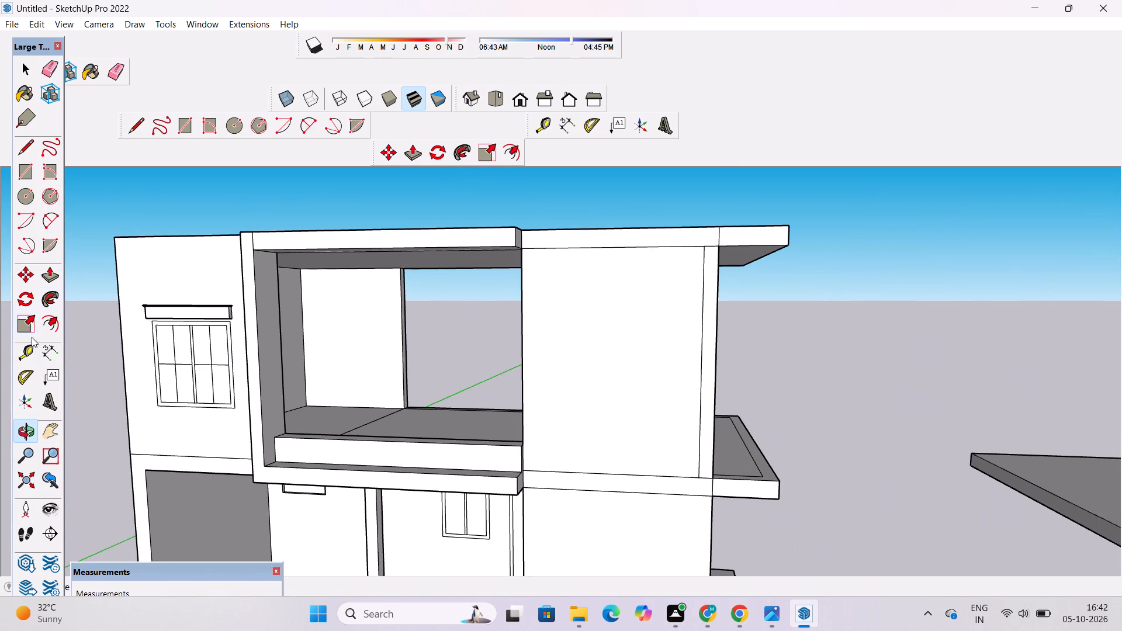
scroll(335, 307, "down", 4)
left_click_drag(426, 245, 462, 325)
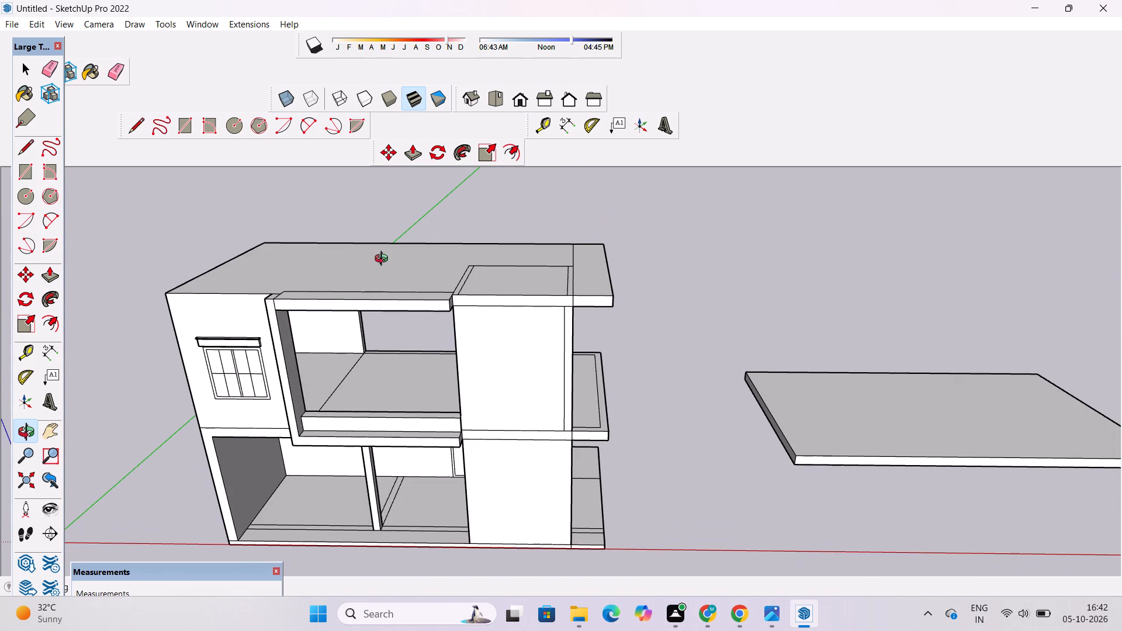
left_click_drag(425, 367, 425, 334)
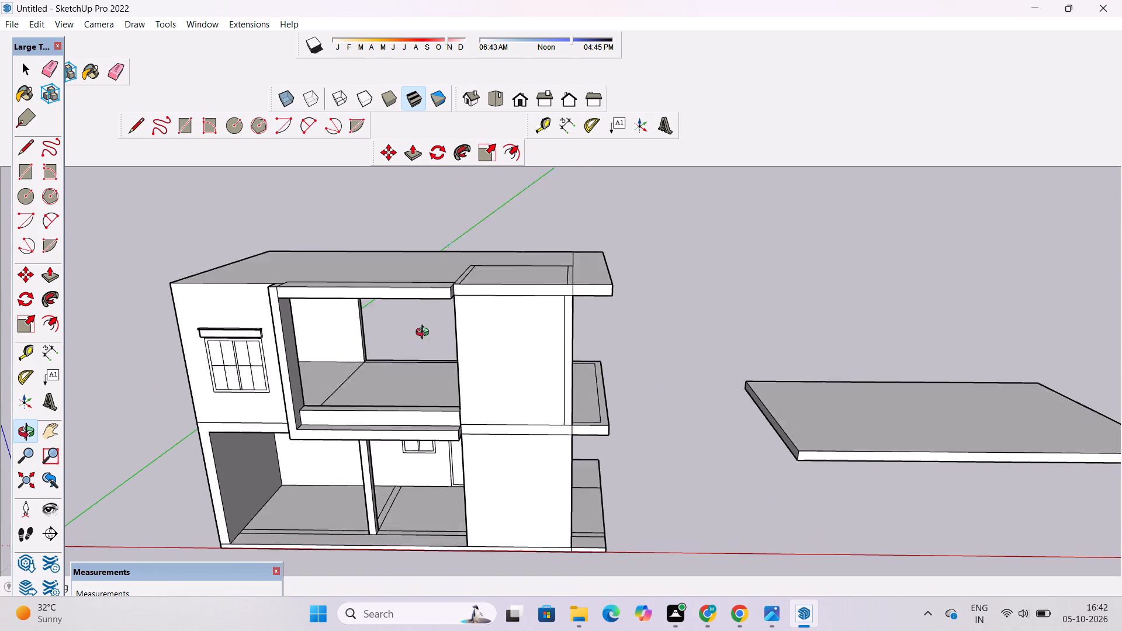
left_click_drag(425, 334, 434, 170)
scroll(446, 242, "up", 4)
scroll(446, 242, "down", 2)
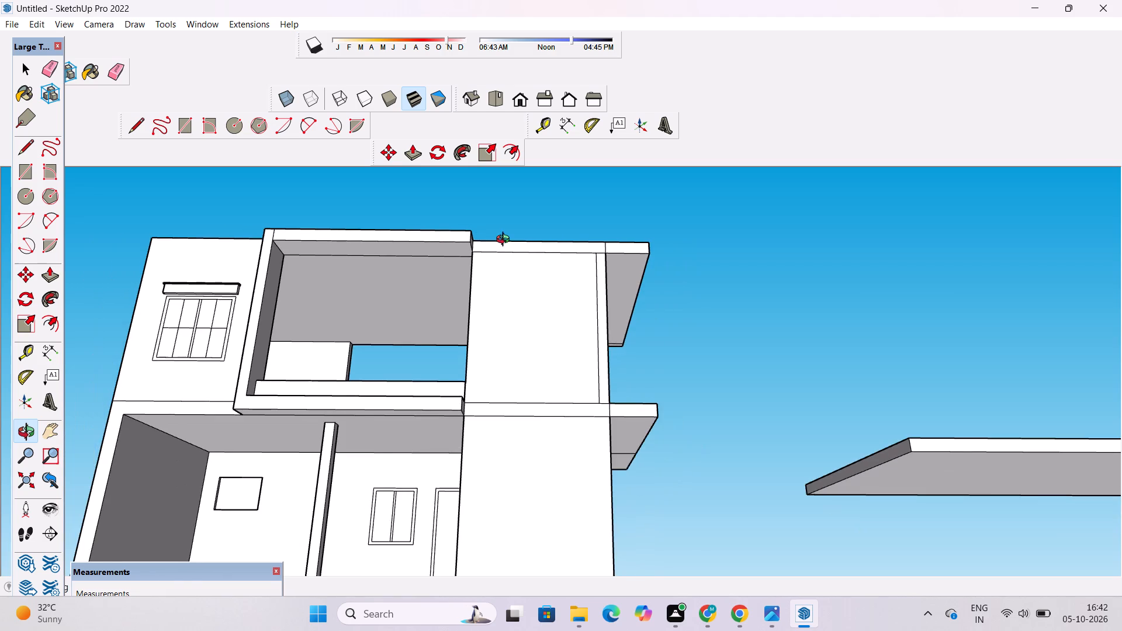
left_click_drag(505, 241, 505, 313)
left_click_drag(502, 325, 466, 331)
left_click_drag(458, 344, 456, 376)
left_click_drag(456, 376, 458, 355)
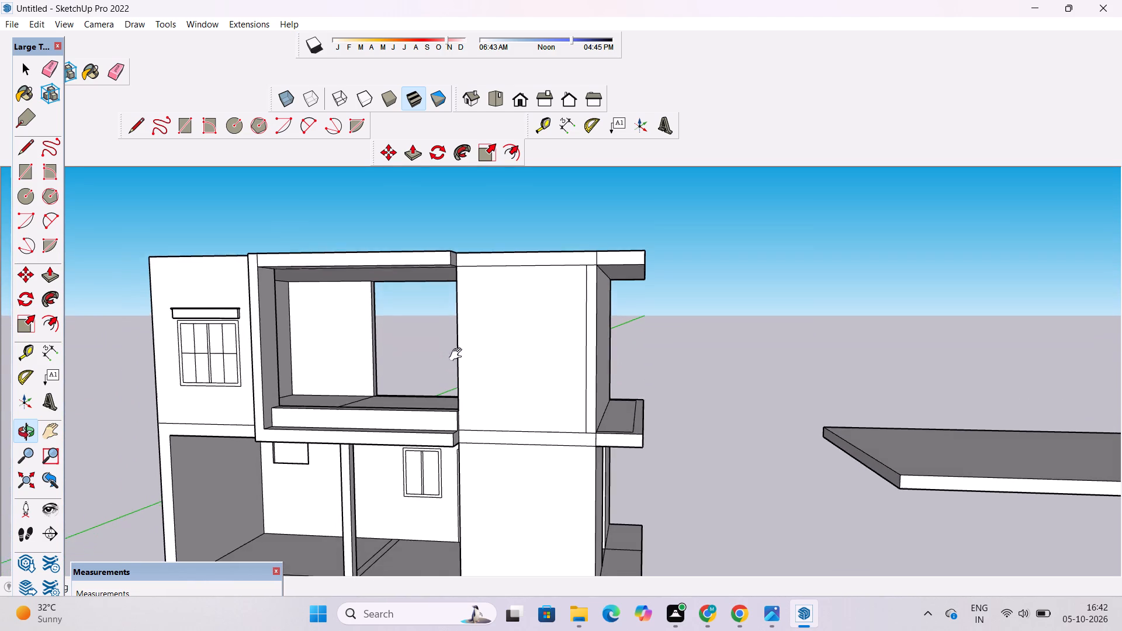
left_click_drag(458, 355, 460, 342)
left_click_drag(460, 342, 478, 431)
Push/Pull the end face of the extended roof edge sideways 1' across the front of the end wall.
scroll(453, 296, "up", 8)
left_click_drag(451, 293, 463, 266)
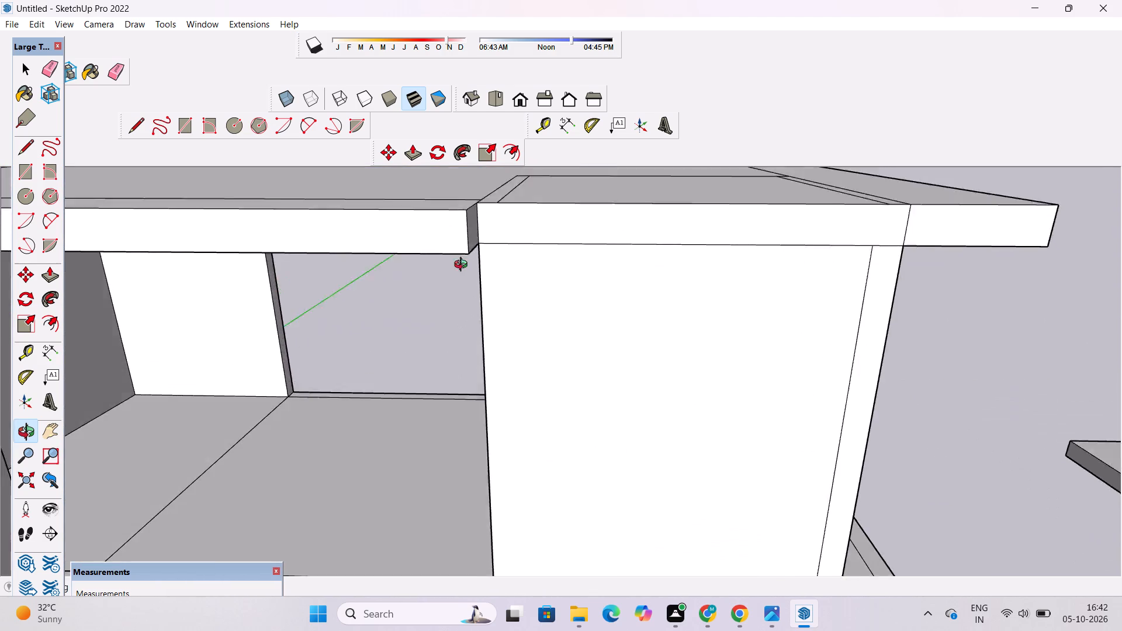
left_click_drag(463, 266, 629, 203)
left_click_drag(597, 212, 664, 255)
left_click_drag(664, 264, 628, 262)
scroll(614, 257, "down", 6)
left_click_drag(626, 306, 604, 262, "shift")
left_click_drag(604, 262, 422, 312)
scroll(515, 248, "up", 3)
left_click_drag(562, 242, 508, 258)
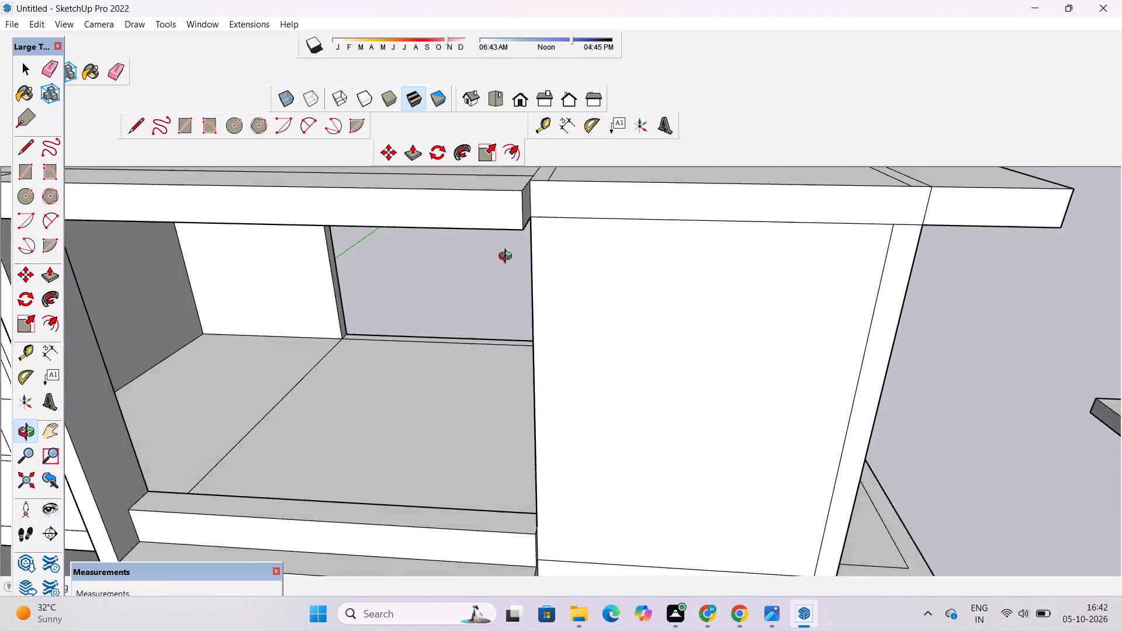
left_click_drag(508, 258, 441, 281)
left_click_drag(438, 281, 426, 257, "shift")
left_click_drag(426, 257, 425, 274)
key("space")
left_click(415, 207)
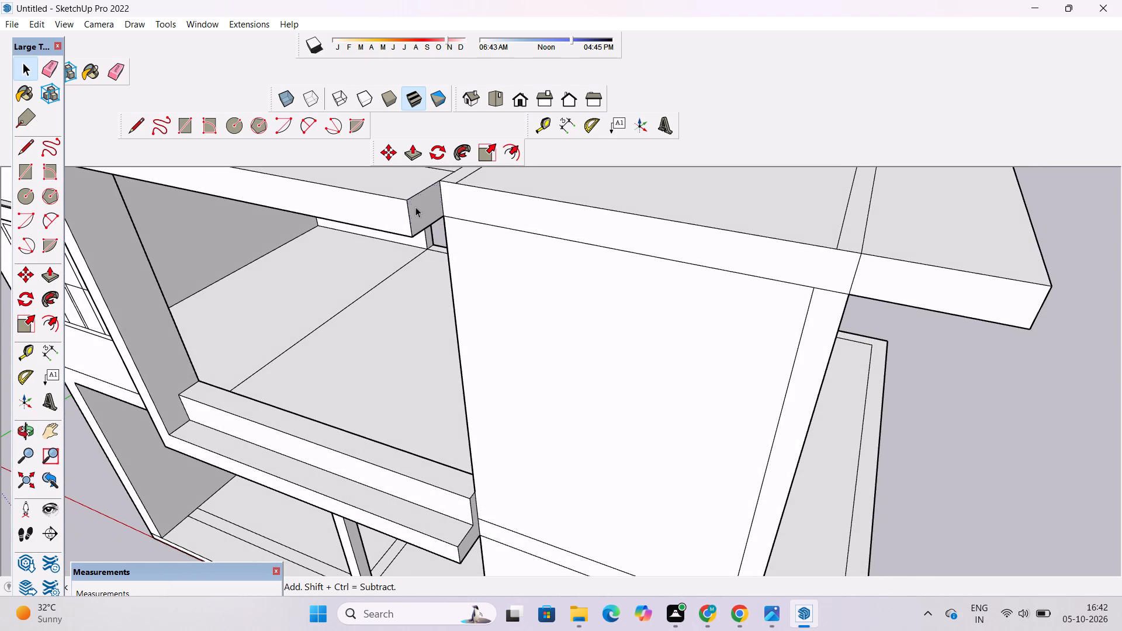
key("p")
left_click(415, 207)
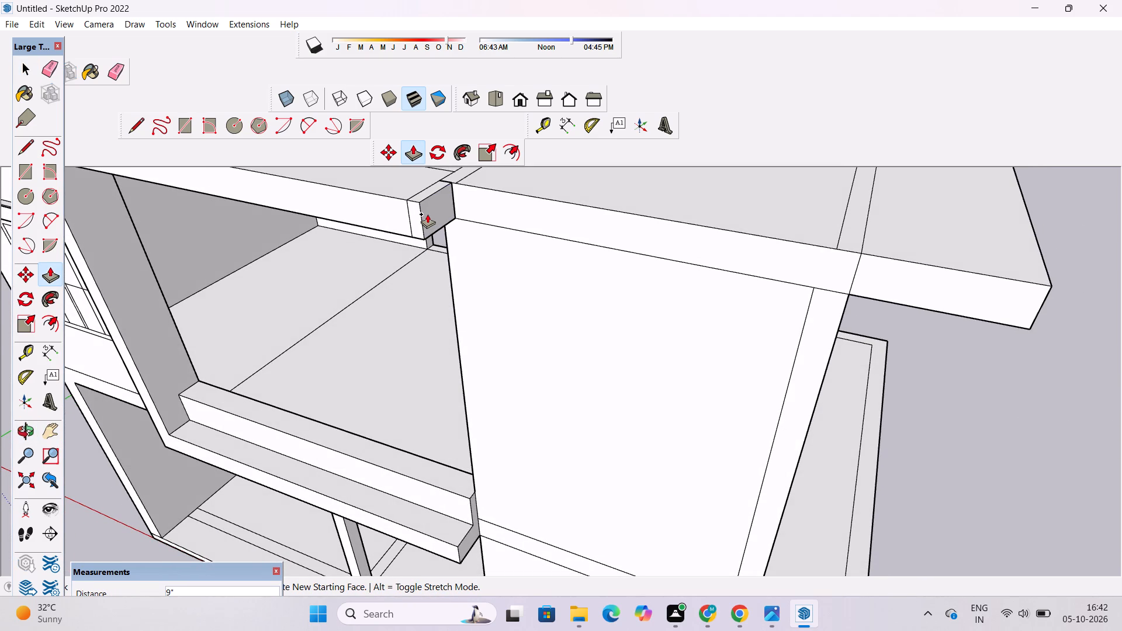
type("1'")
key("Return")
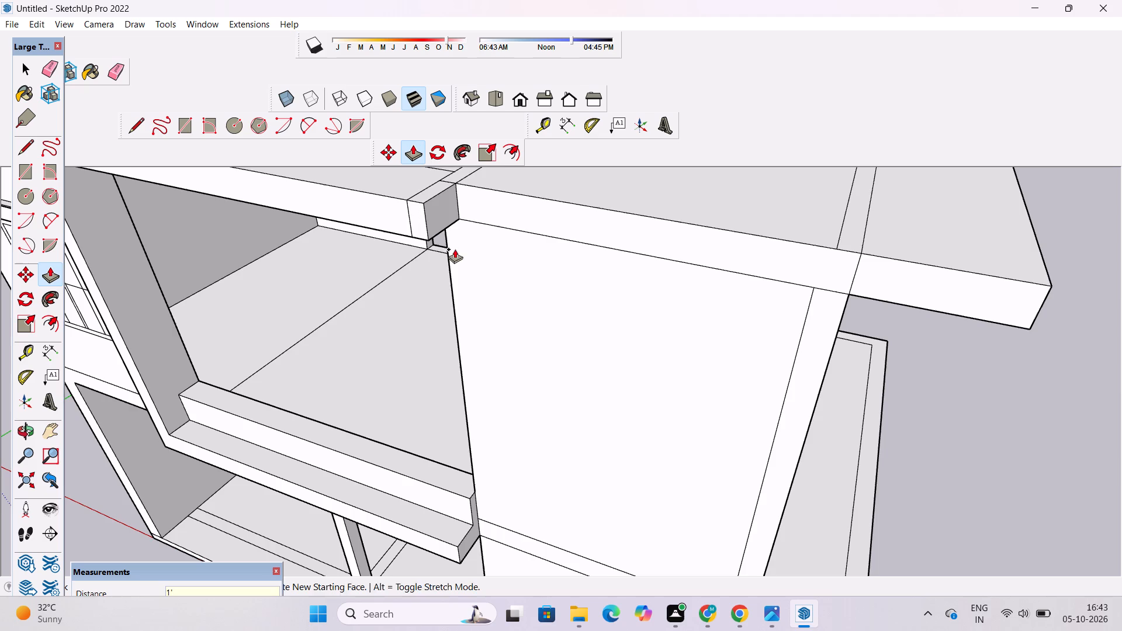
Push/Pull the underside of the 1' roof-edge extension down 27' to the bottom of the balcony slab, closing the balcony frame.
key("o")
left_click_drag(415, 289, 445, 248)
scroll(445, 248, "down", 3)
left_click_drag(442, 248, 413, 341, "shift")
left_click_drag(411, 344, 448, 346)
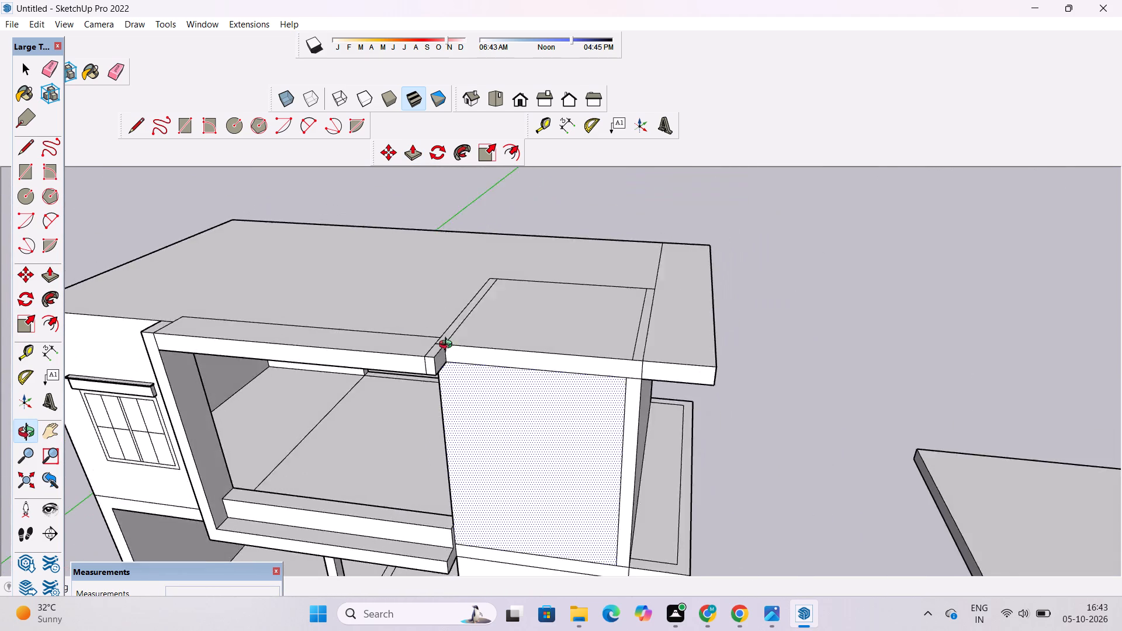
left_click_drag(448, 346, 486, 315)
scroll(463, 346, "up", 9)
left_click_drag(456, 367, 597, 213)
scroll(555, 308, "up", 3)
left_click_drag(514, 306, 517, 220, "shift")
left_click_drag(522, 216, 521, 244)
scroll(521, 244, "down", 2)
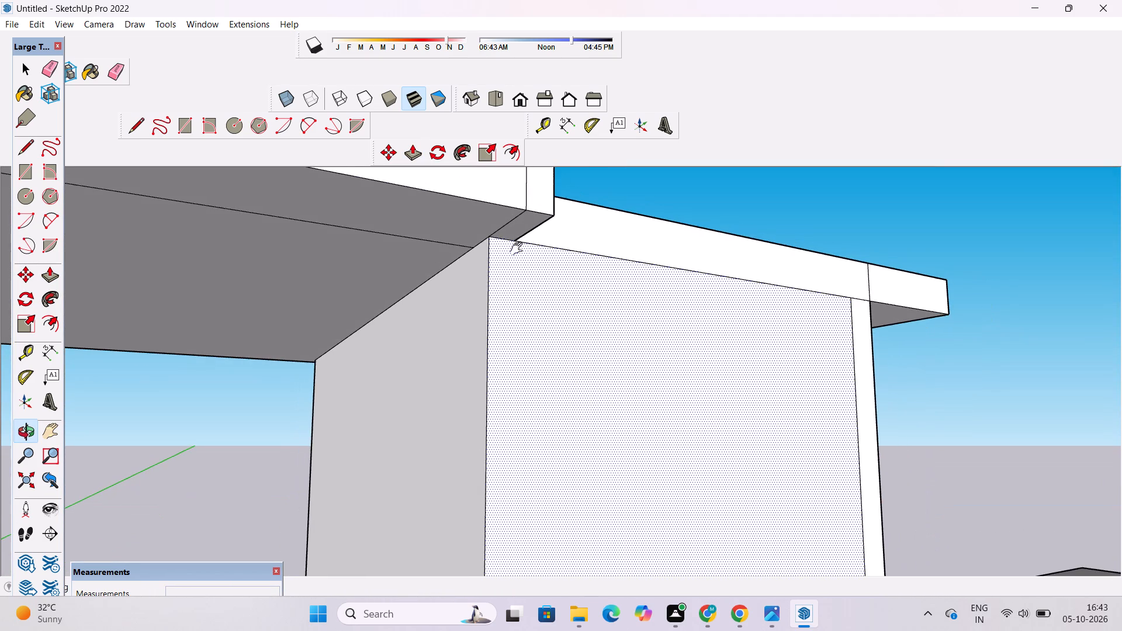
left_click_drag(518, 249, 518, 224, "shift")
left_click_drag(518, 224, 518, 263)
left_click_drag(518, 263, 513, 250, "shift")
key("p")
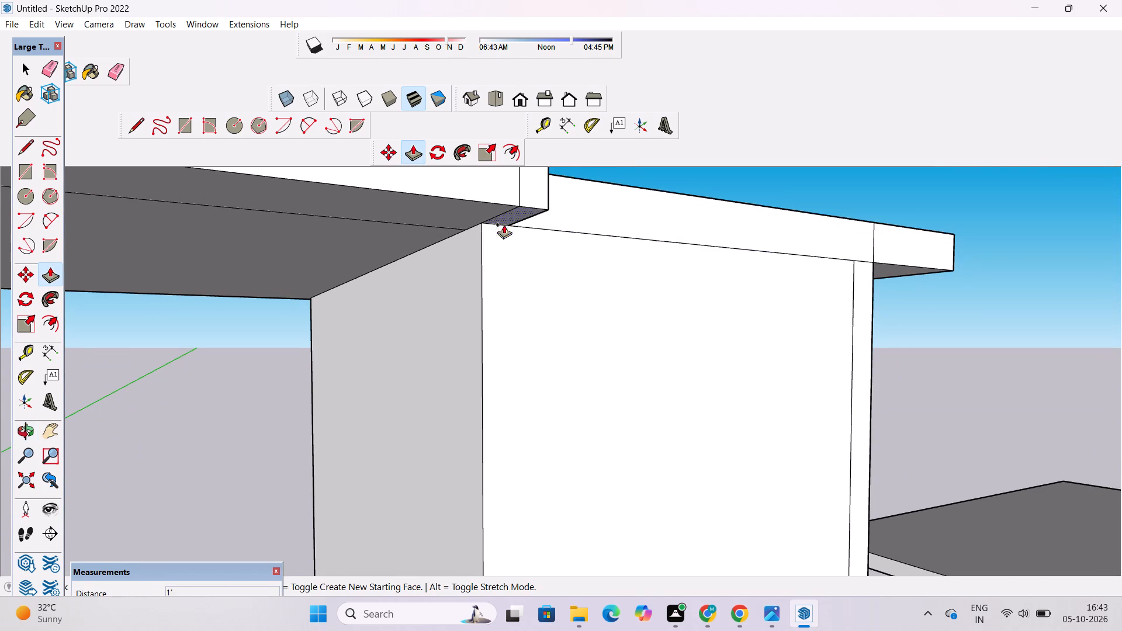
left_click(509, 213)
scroll(509, 213, "down", 12)
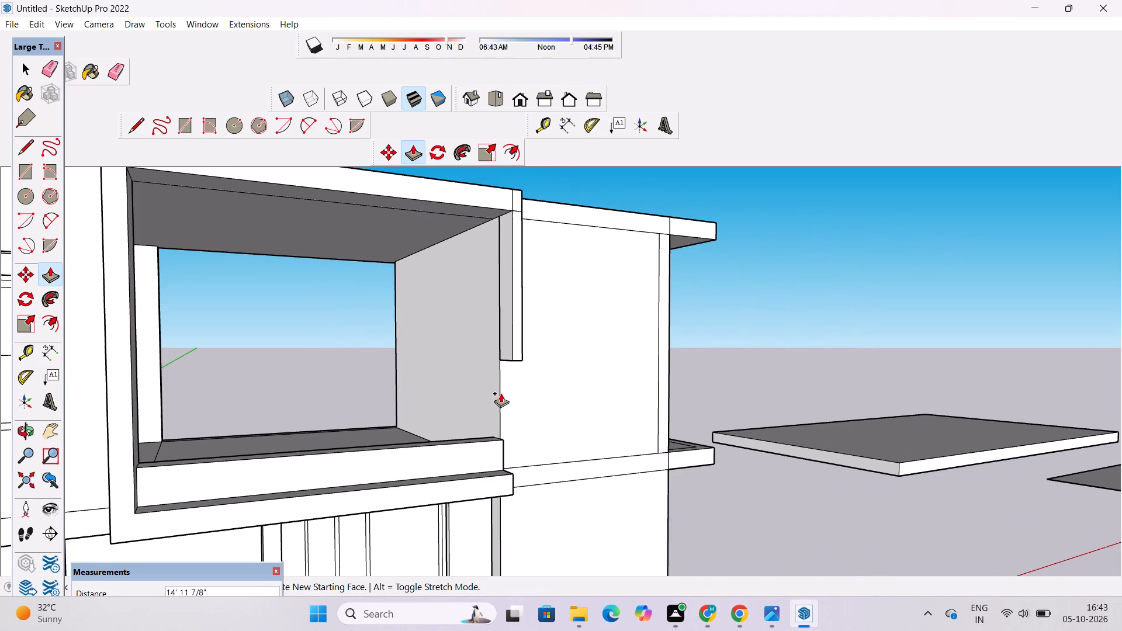
scroll(509, 463, "up", 9)
scroll(509, 491, "down", 2)
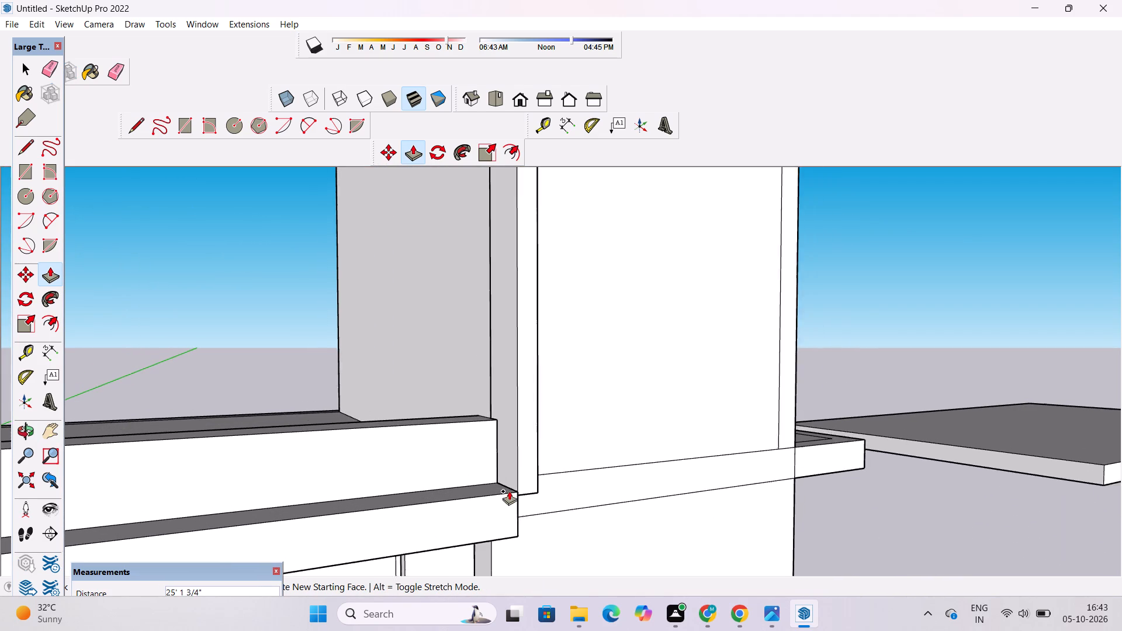
scroll(509, 491, "down", 2)
left_click(517, 528)
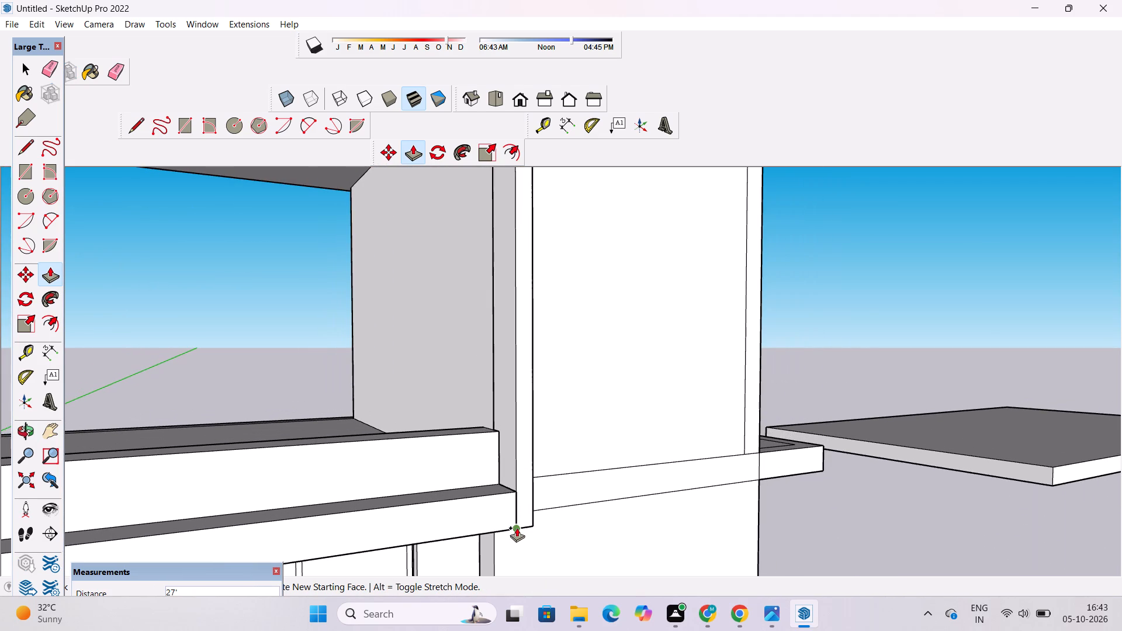
Examine the completed balcony frame from the front of the building.
key("o")
left_click_drag(549, 502, 421, 519)
scroll(405, 523, "down", 6)
scroll(435, 400, "down", 4)
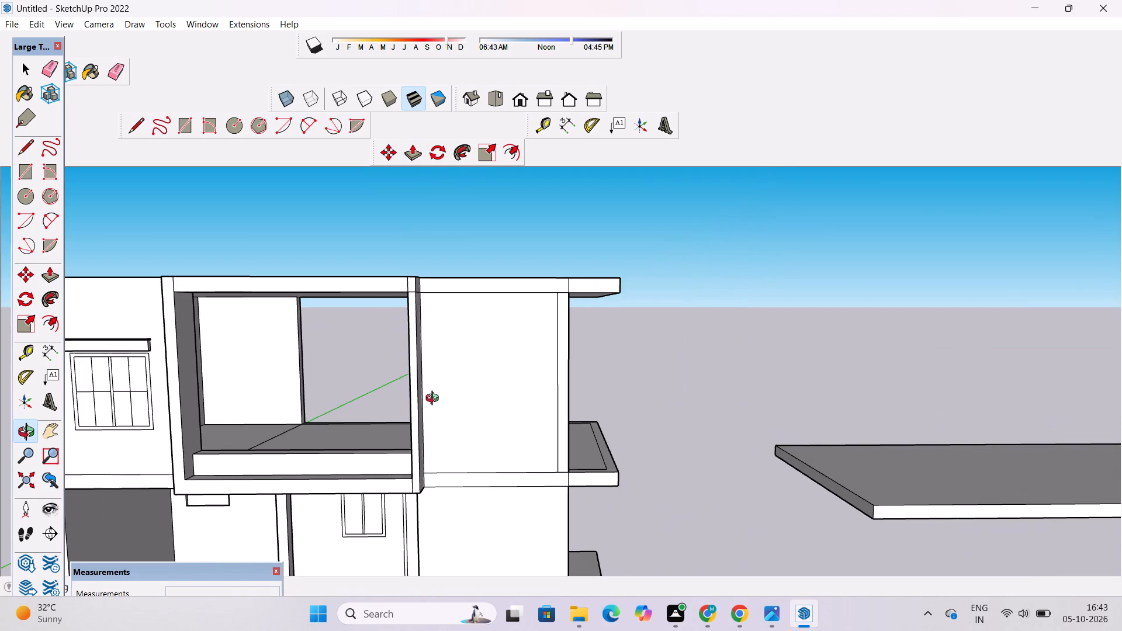
scroll(276, 393, "up", 2)
left_click_drag(285, 412, 390, 412, "shift")
scroll(505, 345, "up", 4)
left_click_drag(560, 350, 588, 349)
scroll(614, 343, "down", 4)
left_click_drag(641, 403, 636, 410)
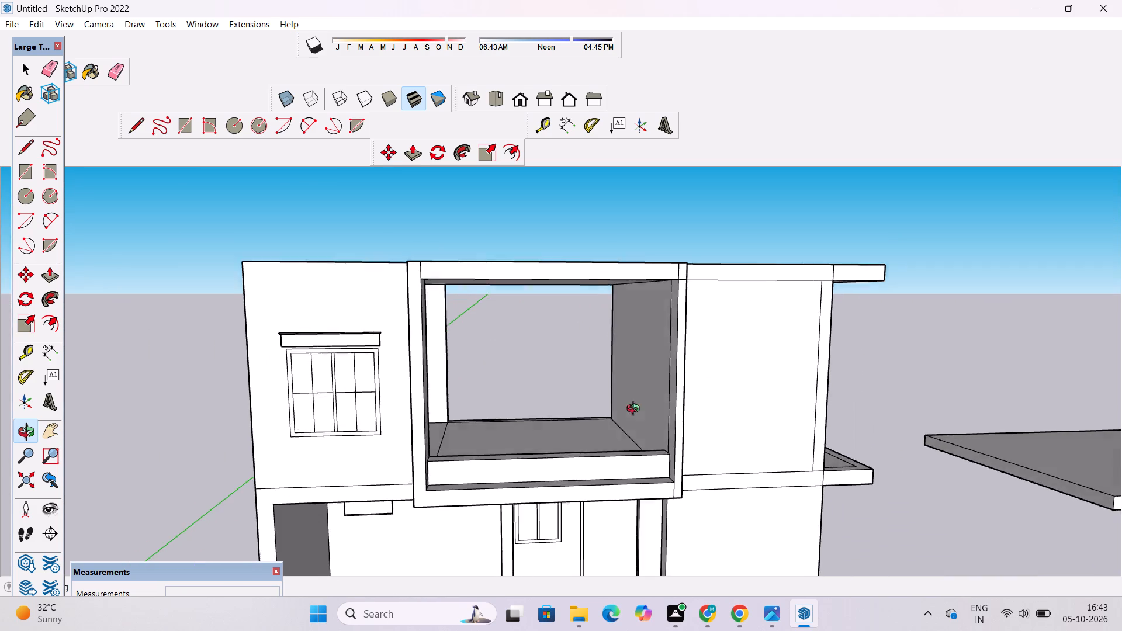
Examine from above the roof corner where the balcony frame meets the bordered roof area.
left_click_drag(636, 410, 599, 541)
left_click_drag(688, 411, 607, 478, "shift")
scroll(612, 402, "up", 4)
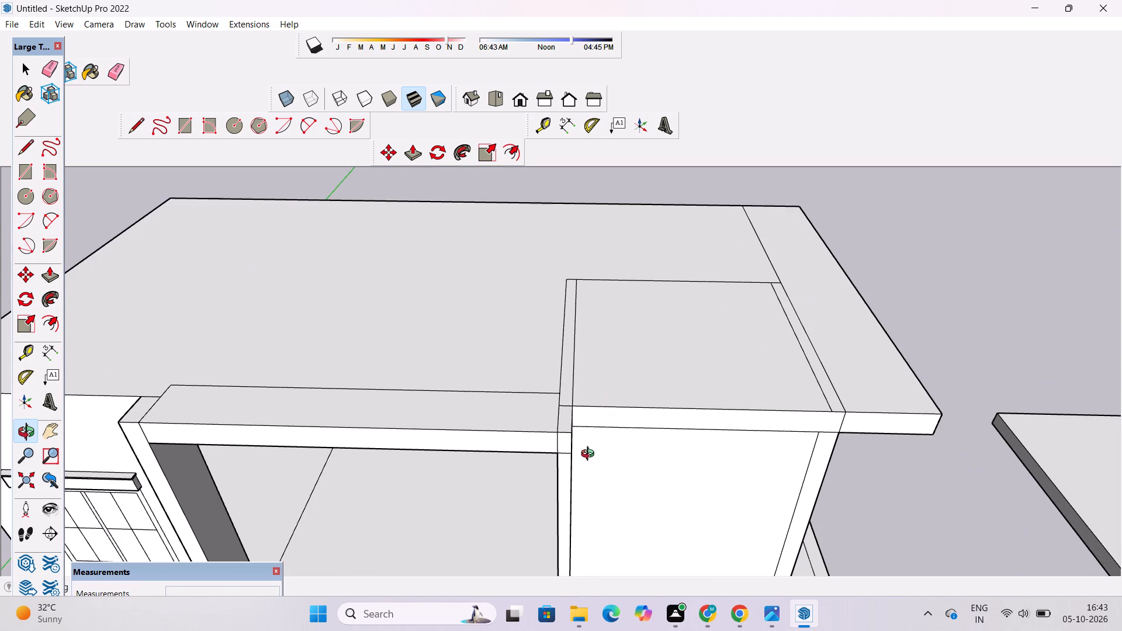
left_click_drag(590, 455, 544, 468, "shift")
left_click_drag(541, 458, 541, 463)
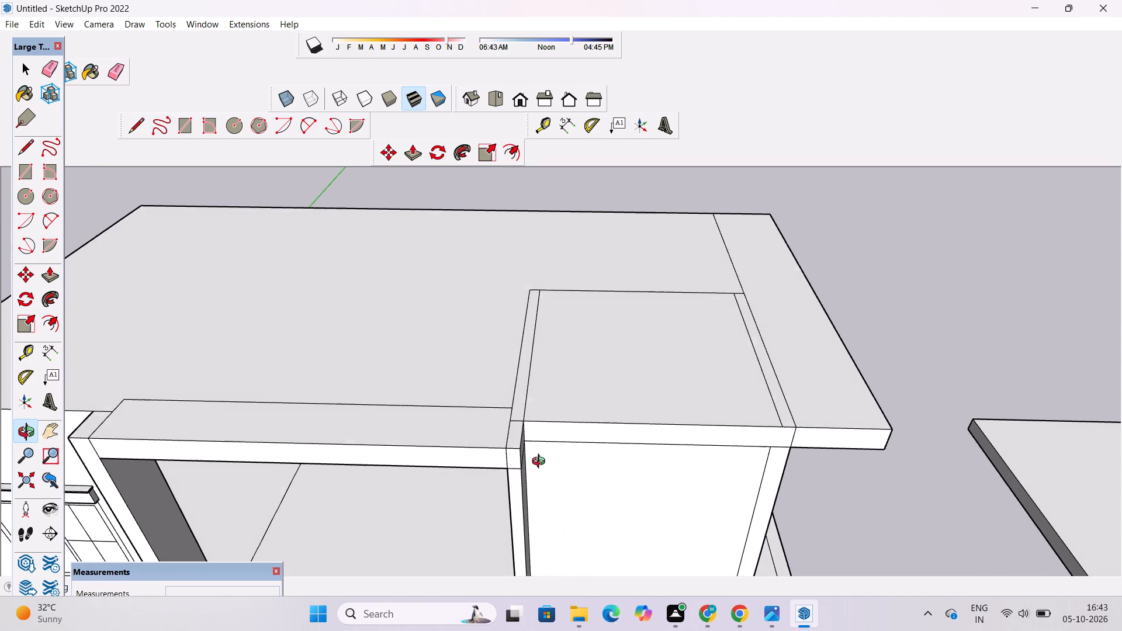
left_click_drag(541, 463, 548, 521)
scroll(524, 523, "up", 4)
left_click_drag(521, 519, 537, 494, "shift")
left_click_drag(557, 443, 547, 445, "shift")
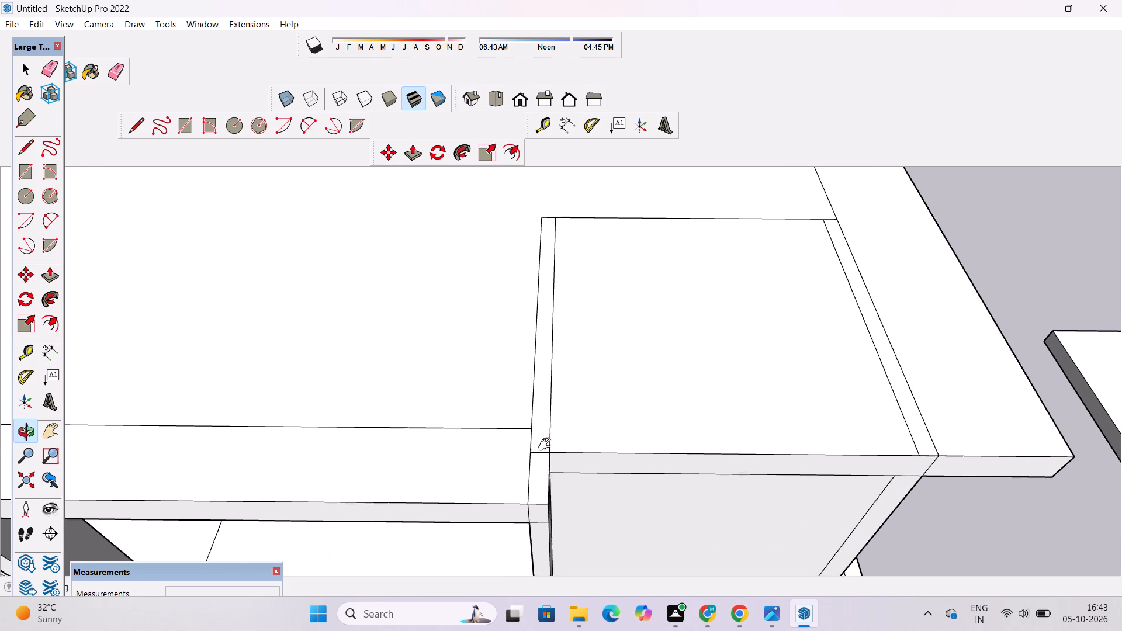
left_click_drag(547, 445, 532, 453, "shift")
left_click_drag(524, 460, 521, 474, "shift")
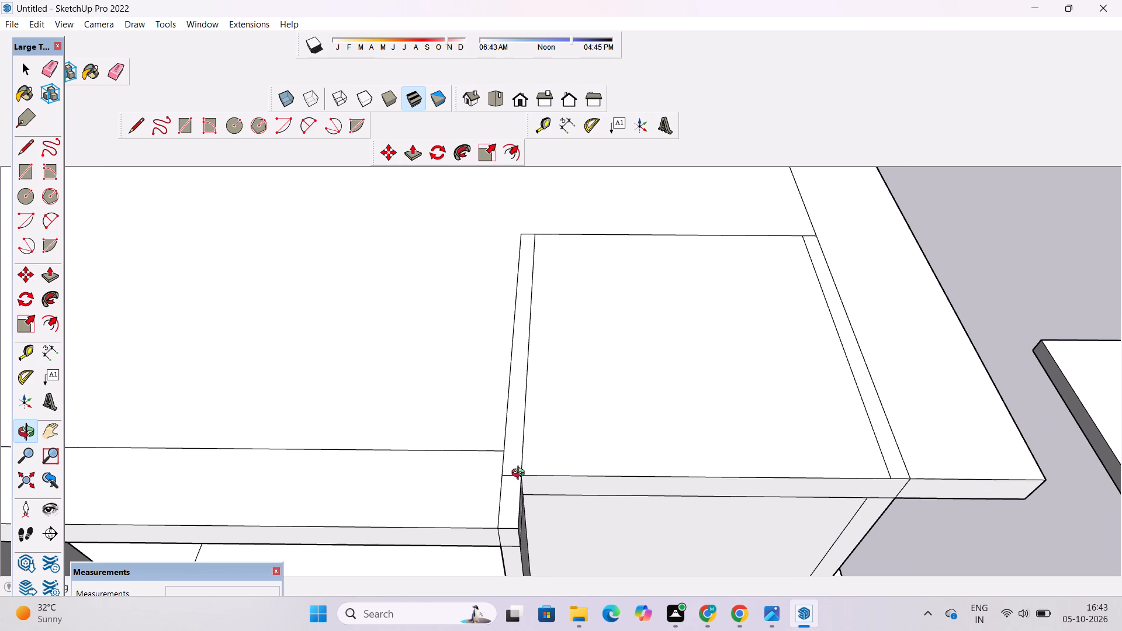
scroll(522, 472, "down", 3)
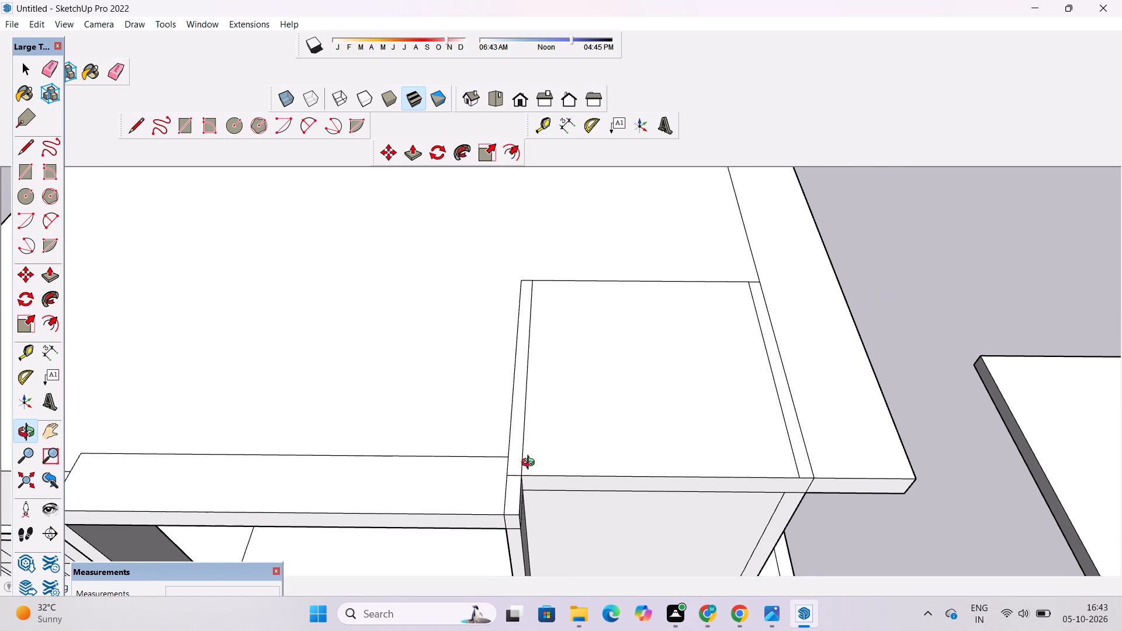
Look through the brick and cladding materials and the component collections, including the Dynamic Components Training models.
left_click_drag(531, 464, 527, 425, "shift")
key("b")
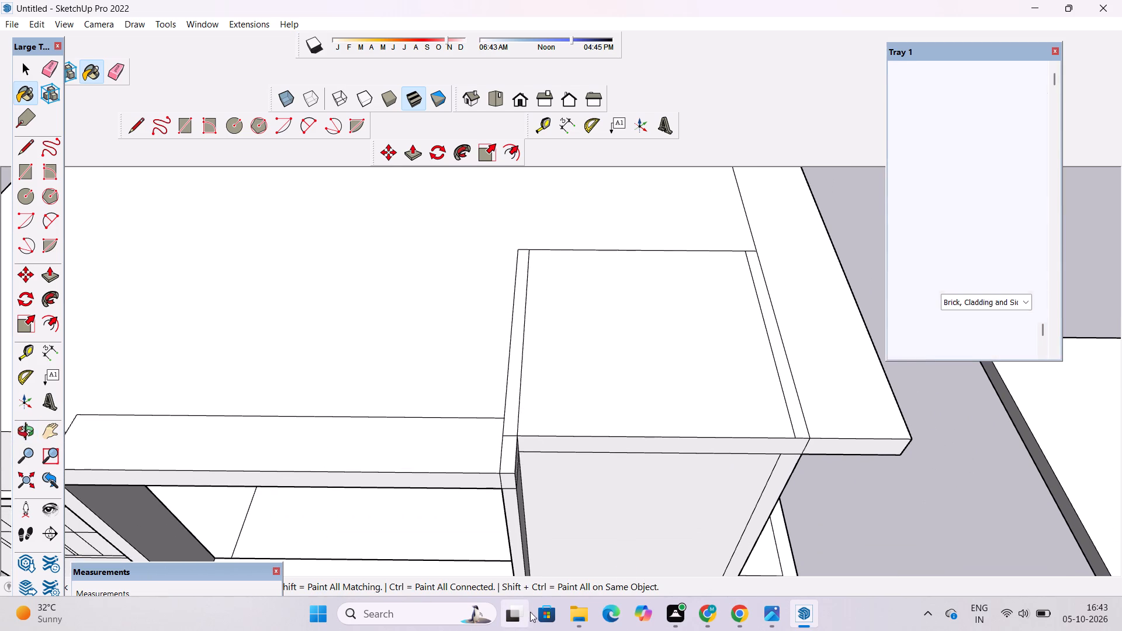
scroll(930, 130, "down", 2)
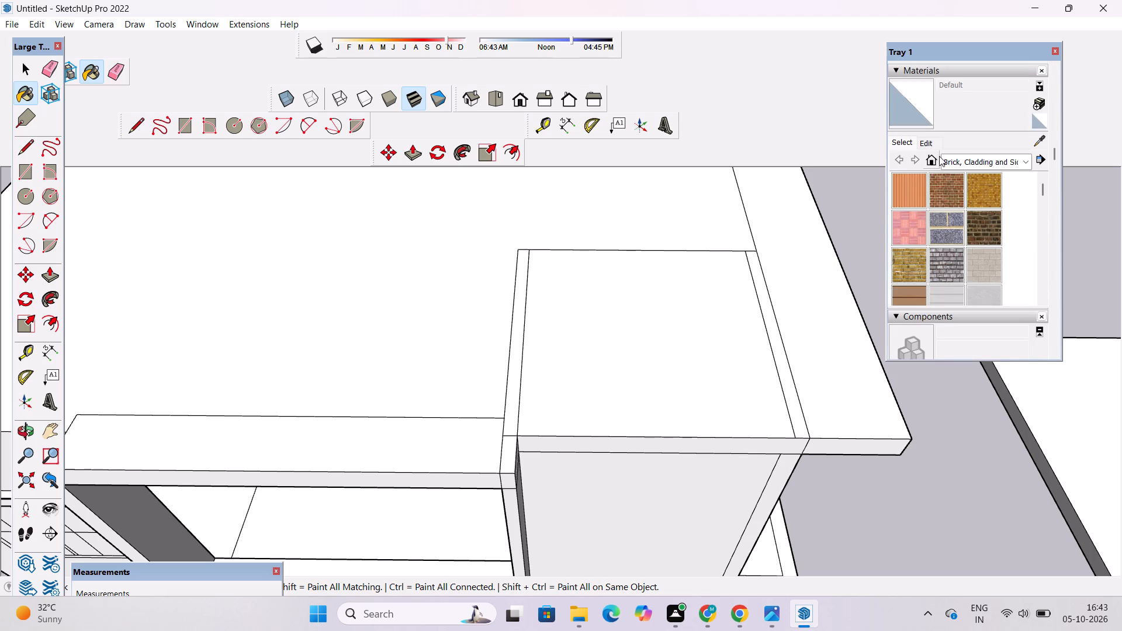
scroll(939, 156, "down", 1)
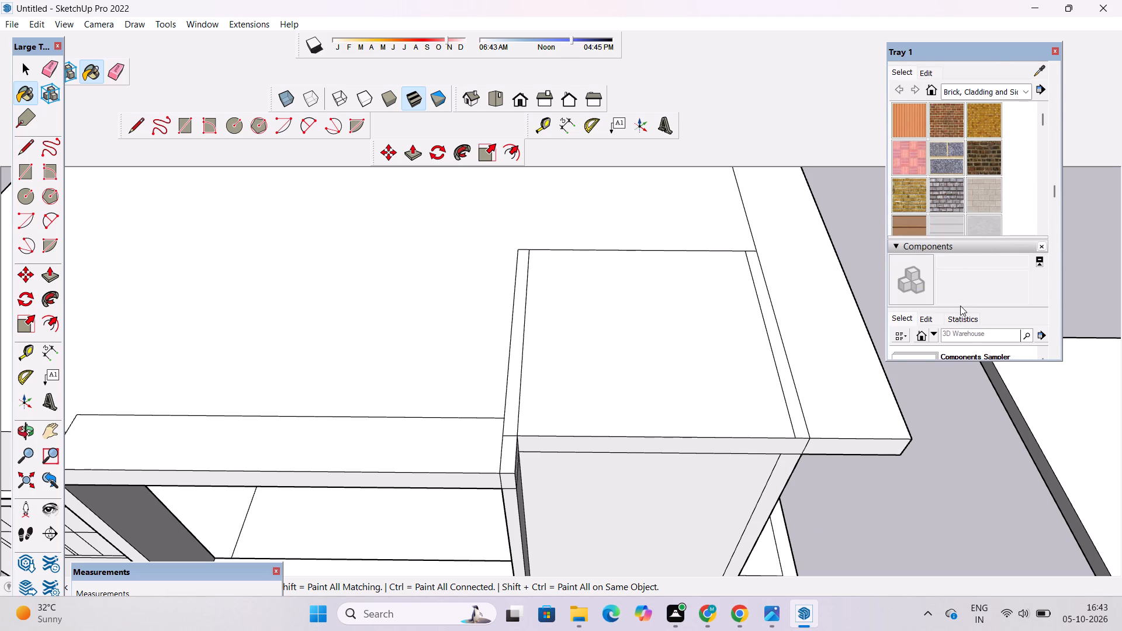
scroll(960, 306, "down", 1)
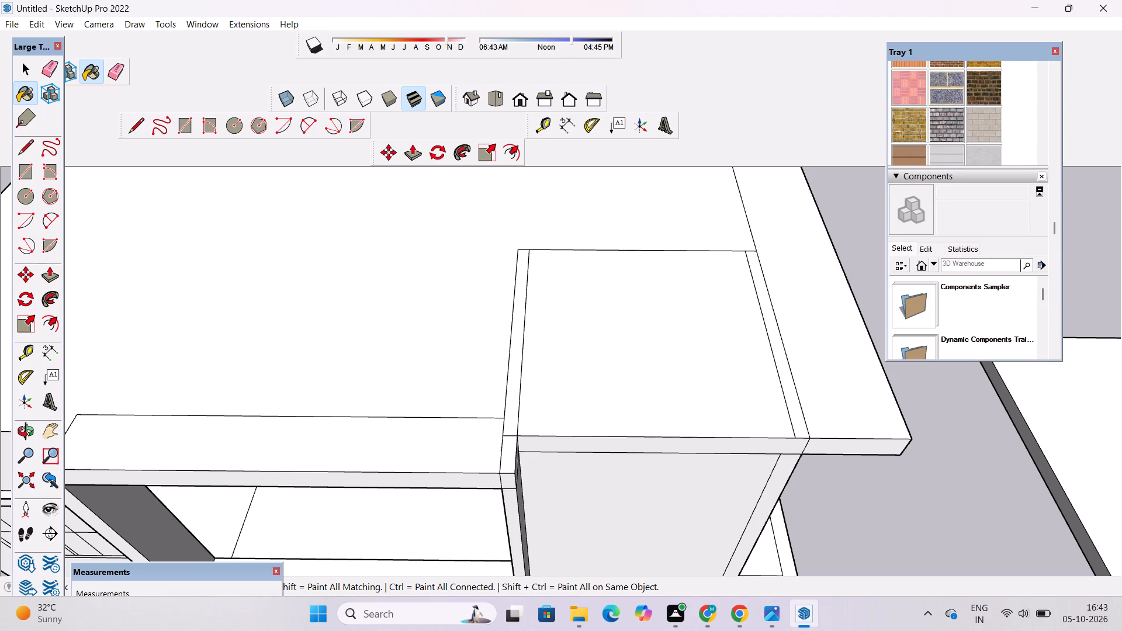
scroll(958, 293, "down", 4)
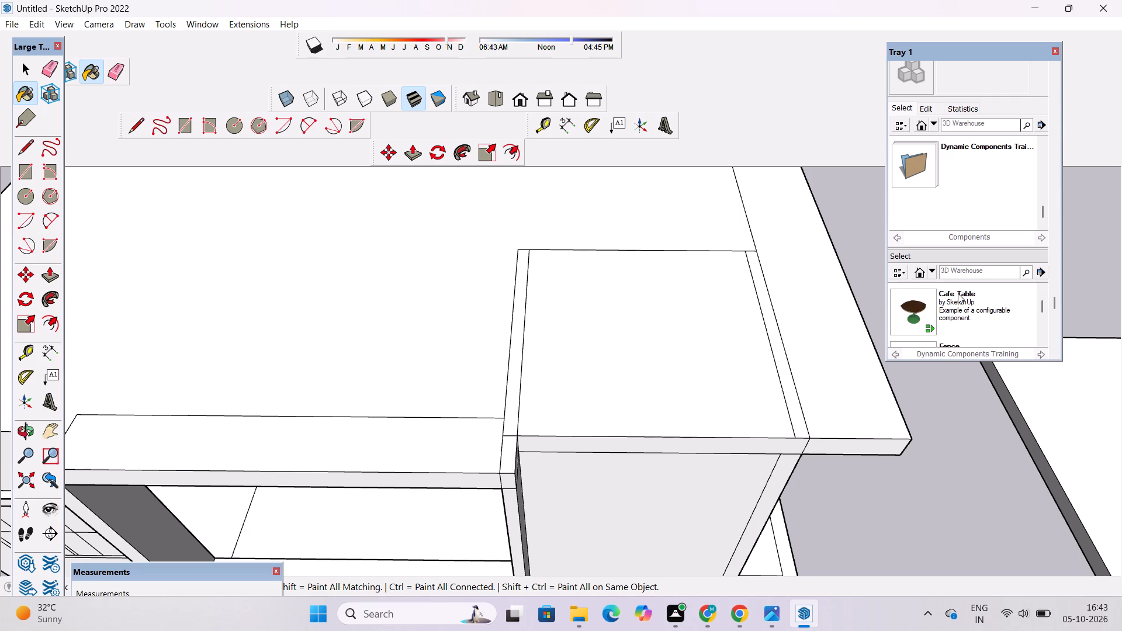
scroll(961, 287, "down", 1)
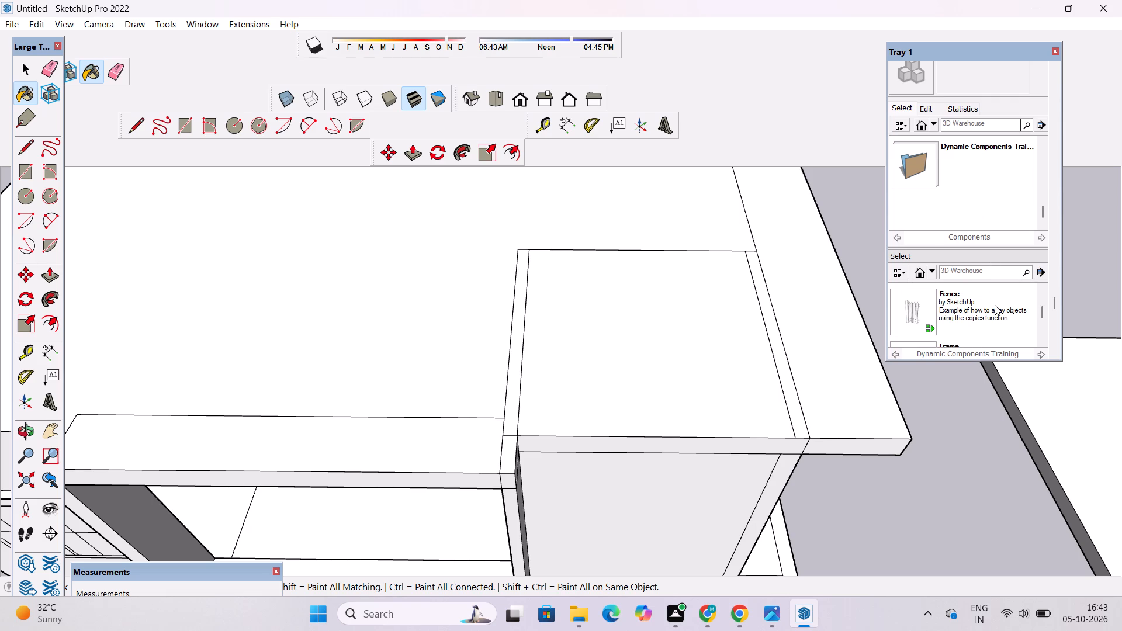
scroll(995, 305, "up", 1)
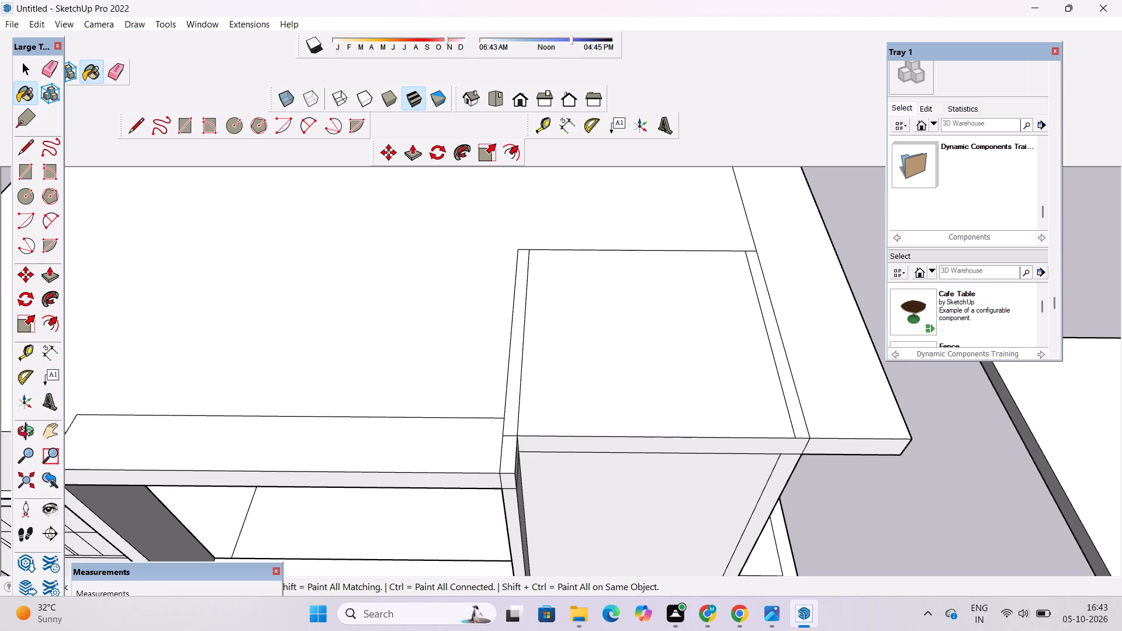
left_click(955, 273)
scroll(954, 289, "down", 3)
scroll(940, 206, "down", 7)
scroll(940, 256, "down", 4)
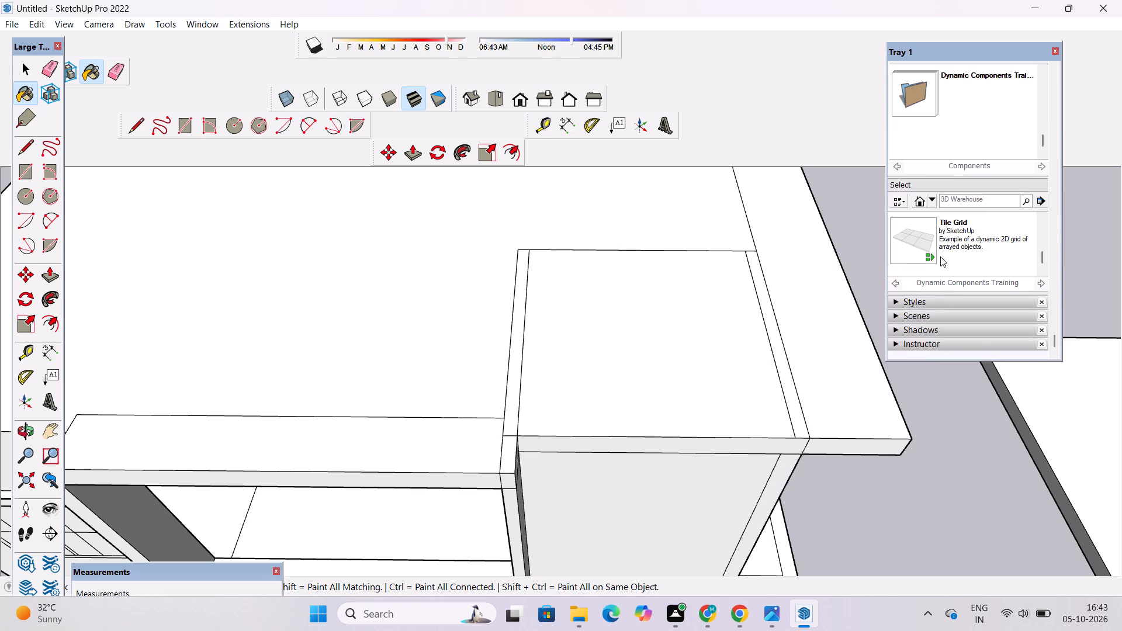
scroll(940, 256, "down", 1)
scroll(938, 290, "up", 8)
scroll(958, 303, "down", 3)
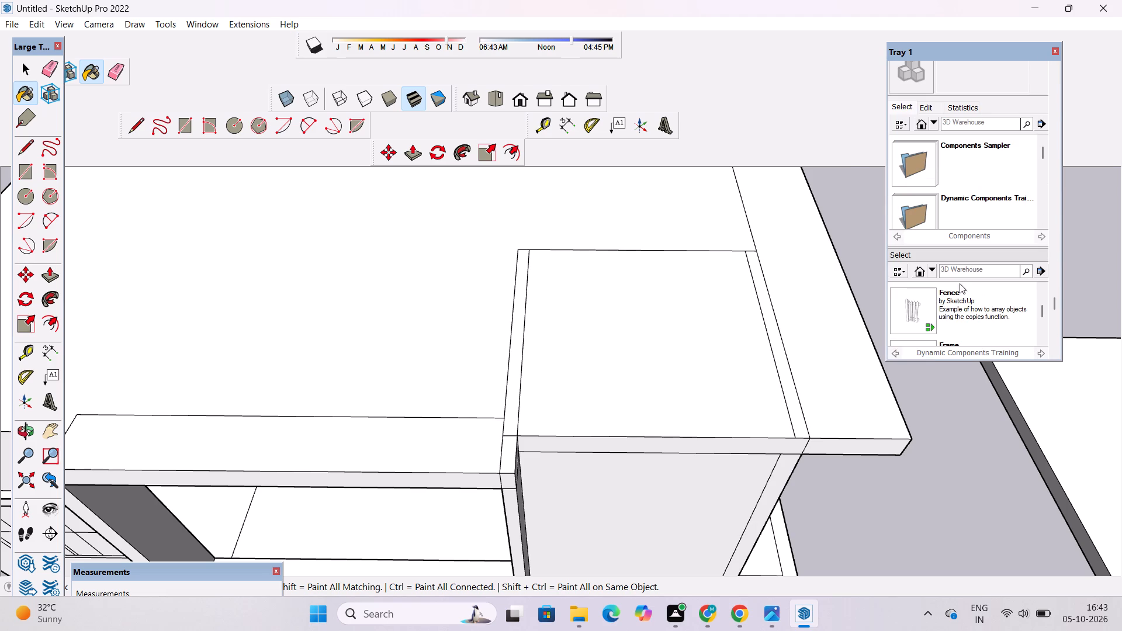
Search the 3D Warehouse for "sofa" from the secondary component browser.
left_click(957, 273)
type("sofa")
scroll(967, 315, "down", 4)
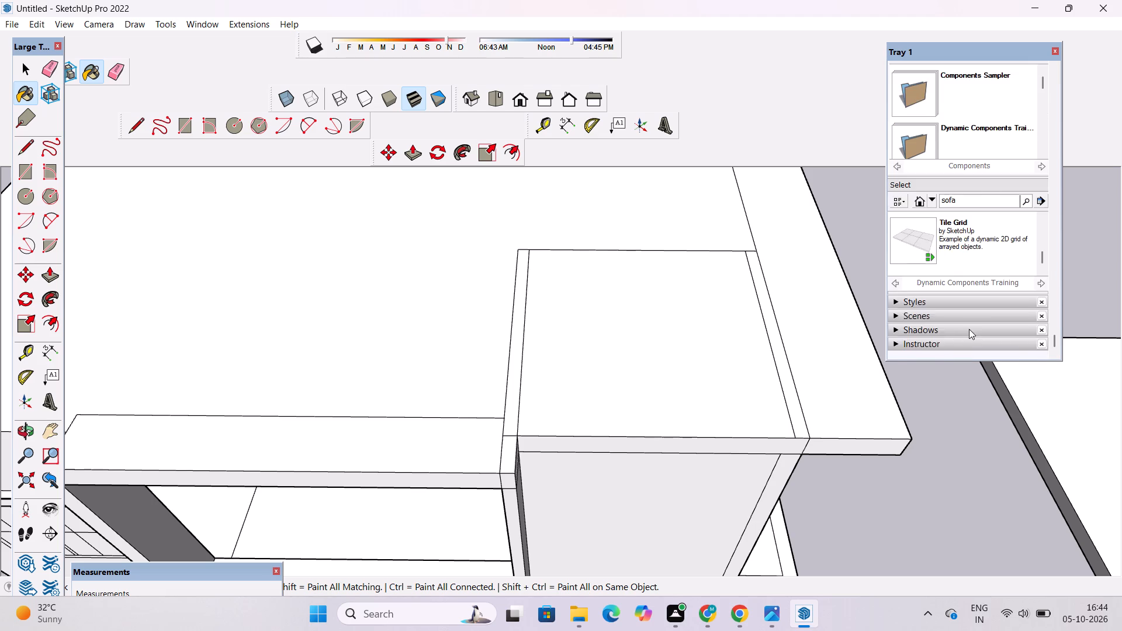
scroll(968, 327, "up", 2)
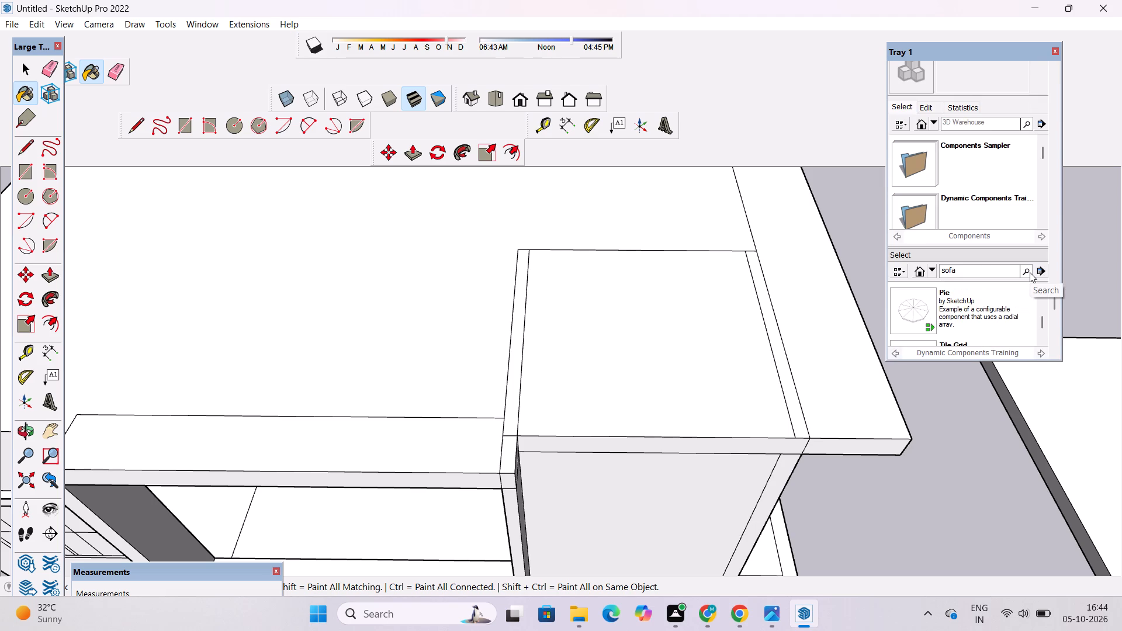
left_click(1029, 271)
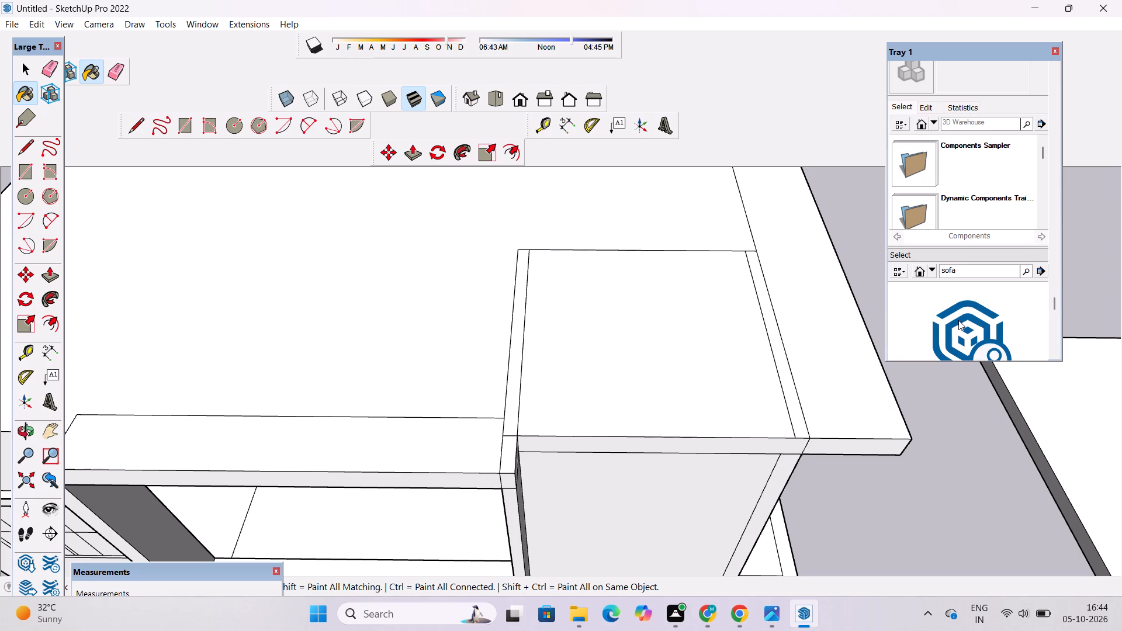
scroll(958, 320, "down", 3)
scroll(965, 248, "down", 9)
scroll(989, 333, "down", 5)
scroll(596, 407, "down", 5)
key("o")
scroll(584, 417, "down", 3)
scroll(946, 314, "down", 2)
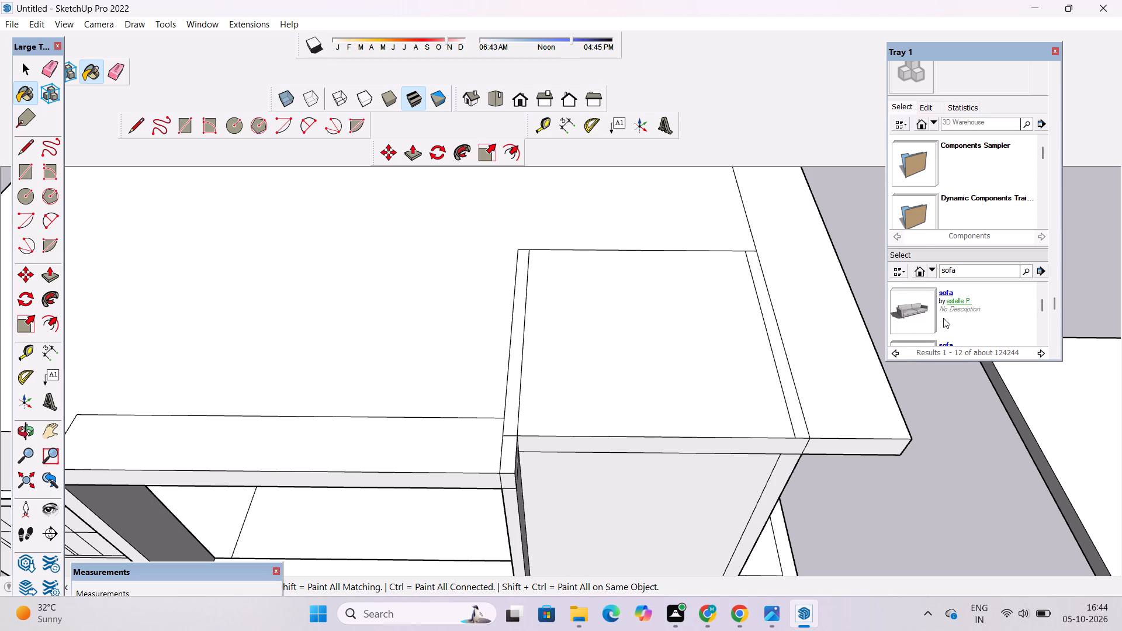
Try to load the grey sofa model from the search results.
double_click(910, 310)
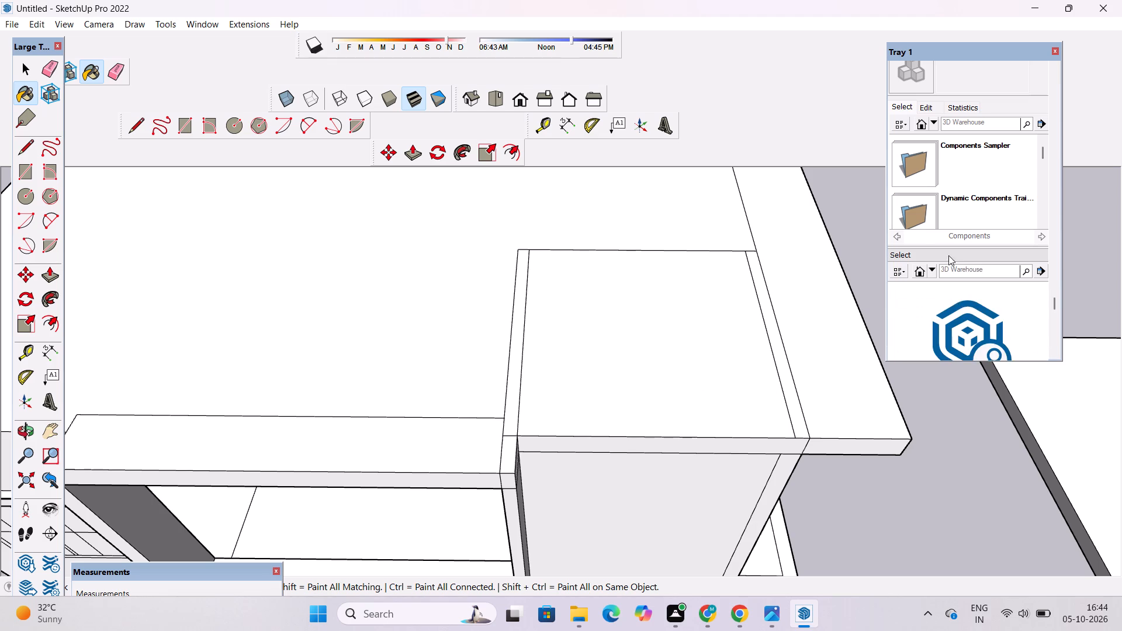
Search the 3D Warehouse for "sofa" again, this time from the main component browser.
scroll(953, 287, "down", 4)
scroll(926, 197, "up", 3)
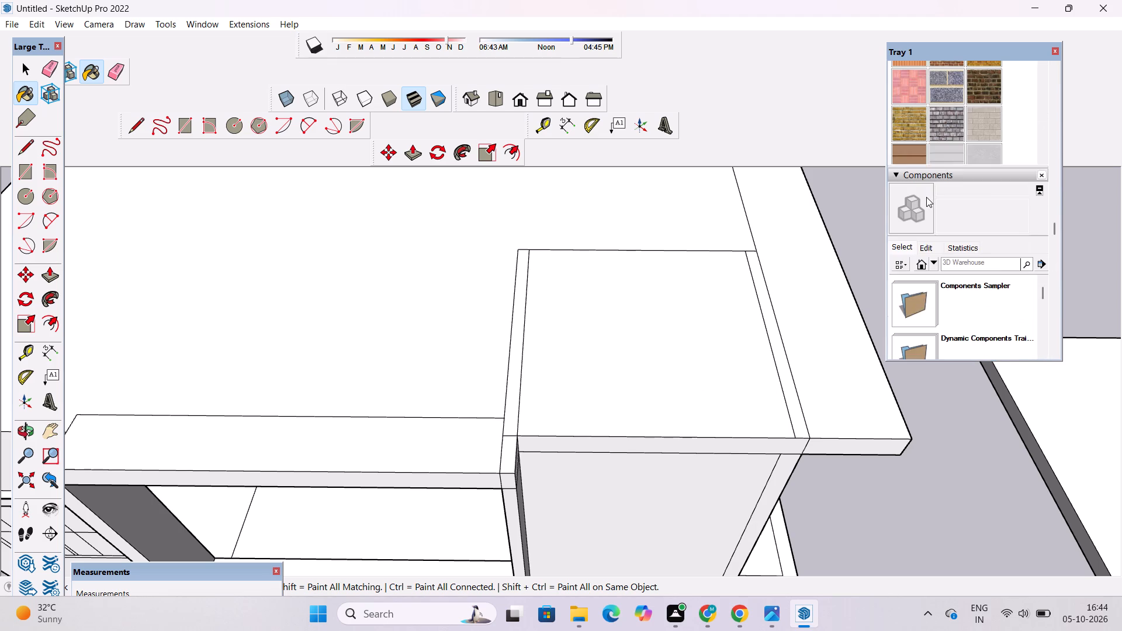
scroll(929, 179, "up", 4)
scroll(929, 179, "down", 4)
scroll(933, 207, "up", 6)
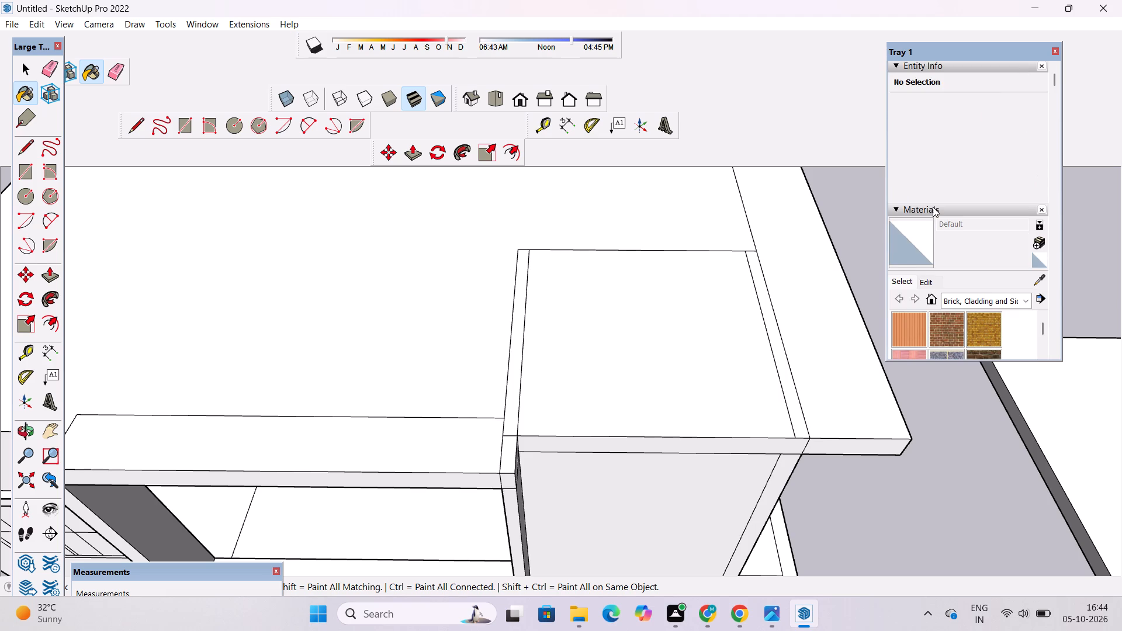
scroll(933, 207, "up", 4)
scroll(933, 221, "down", 6)
scroll(934, 303, "down", 3)
left_click(960, 266)
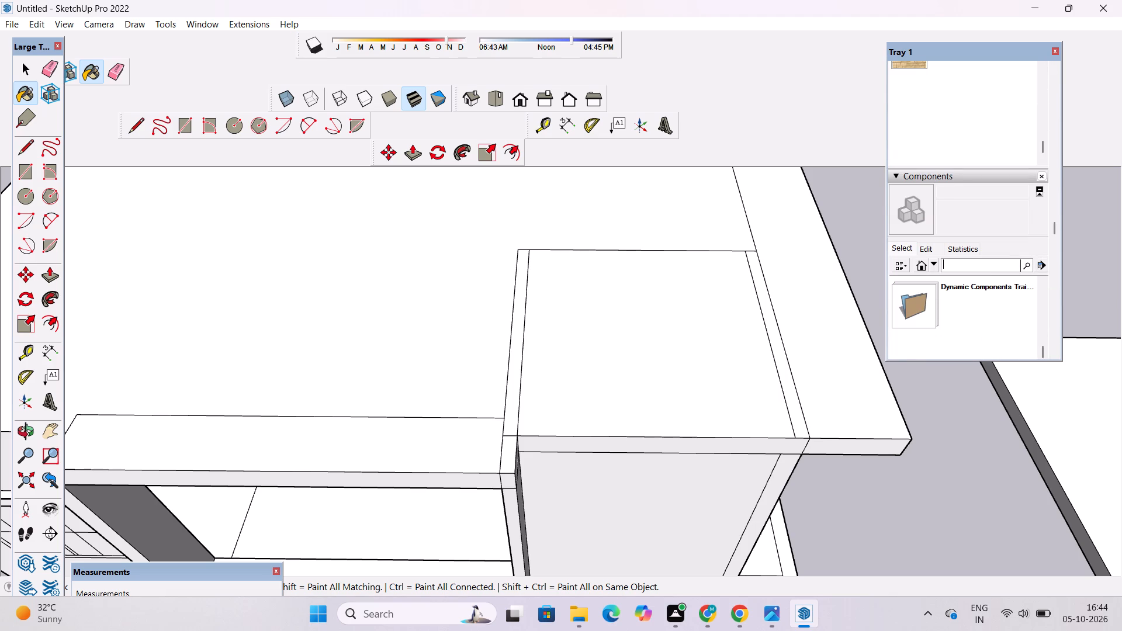
type("sog")
key("BackSpace")
type("fa")
left_click(1024, 267)
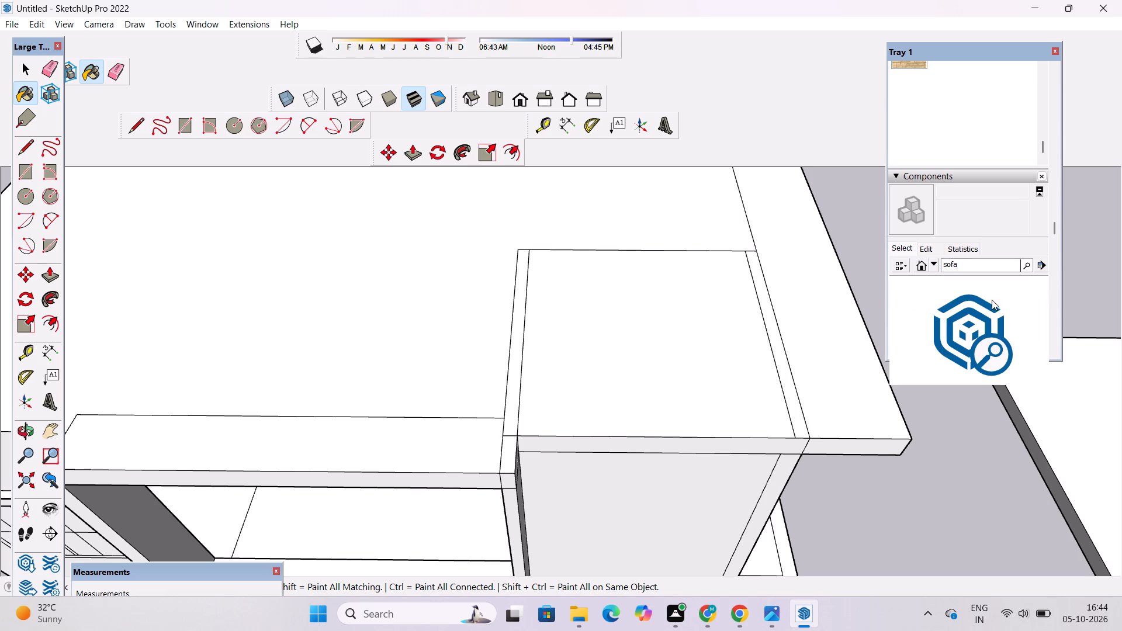
key("o")
left_click_drag(633, 452, 633, 419)
left_click_drag(633, 419, 630, 382)
scroll(622, 396, "down", 6)
key("o")
key("o")
left_click(33, 443)
left_click(33, 430)
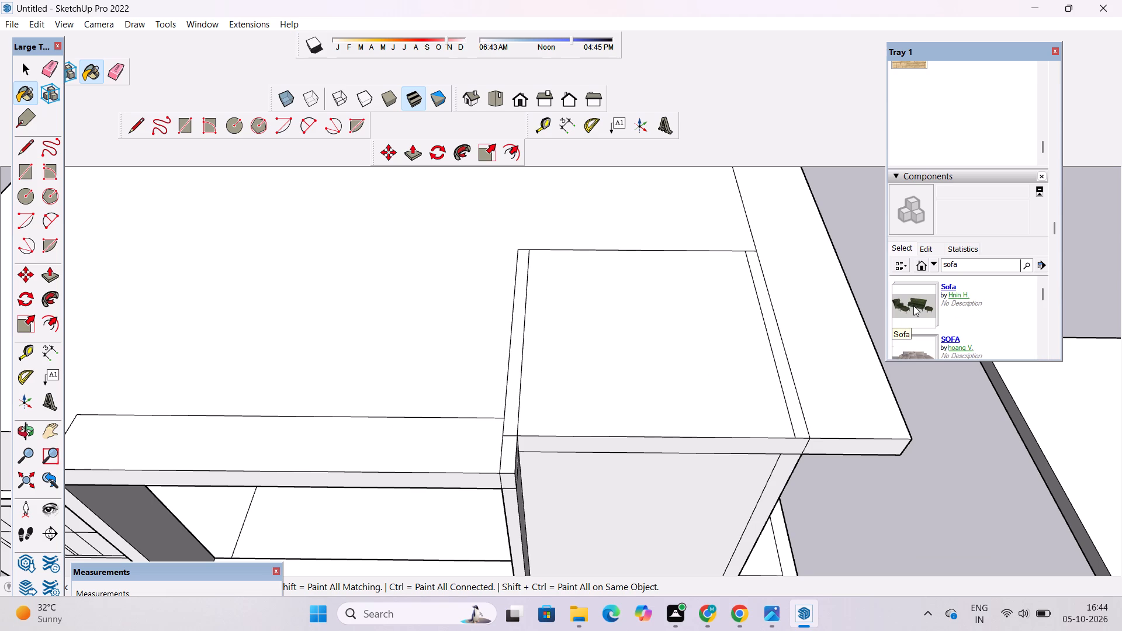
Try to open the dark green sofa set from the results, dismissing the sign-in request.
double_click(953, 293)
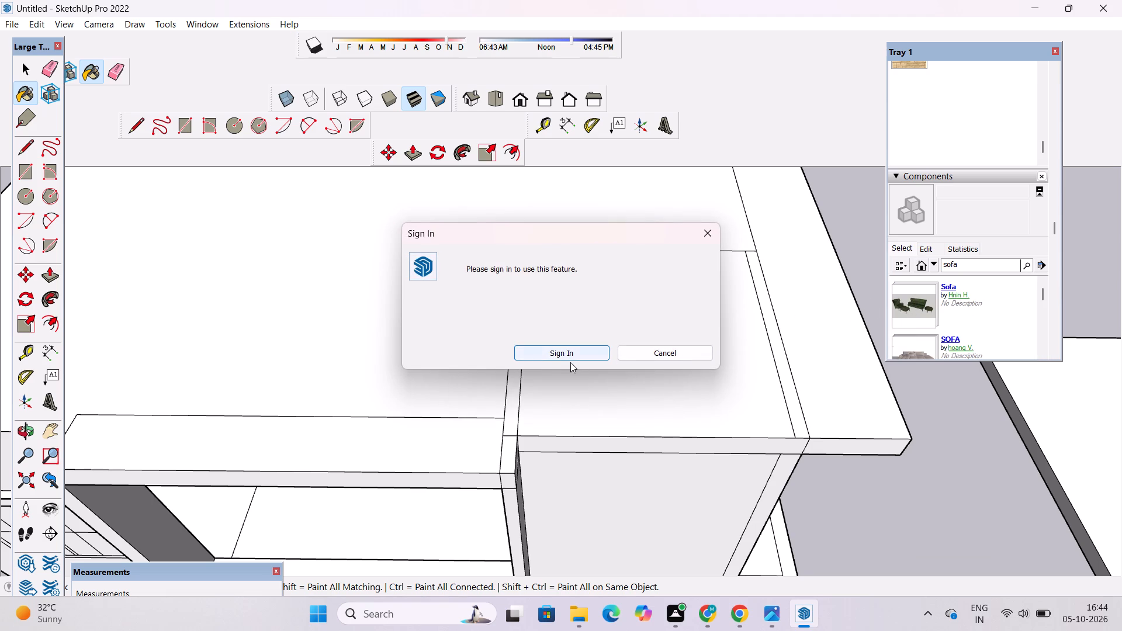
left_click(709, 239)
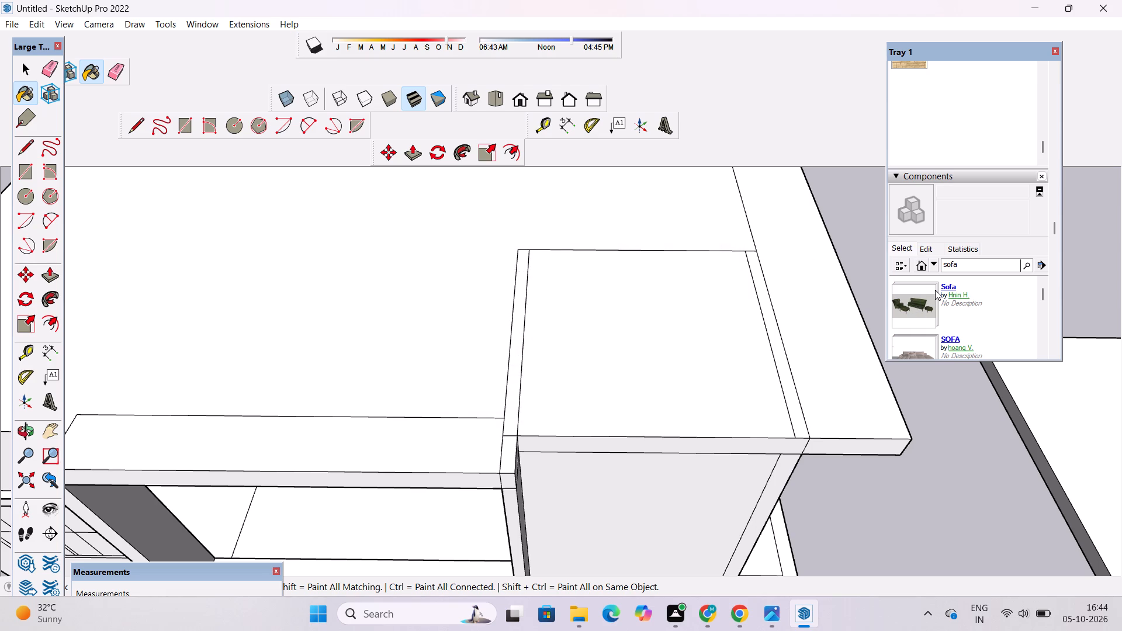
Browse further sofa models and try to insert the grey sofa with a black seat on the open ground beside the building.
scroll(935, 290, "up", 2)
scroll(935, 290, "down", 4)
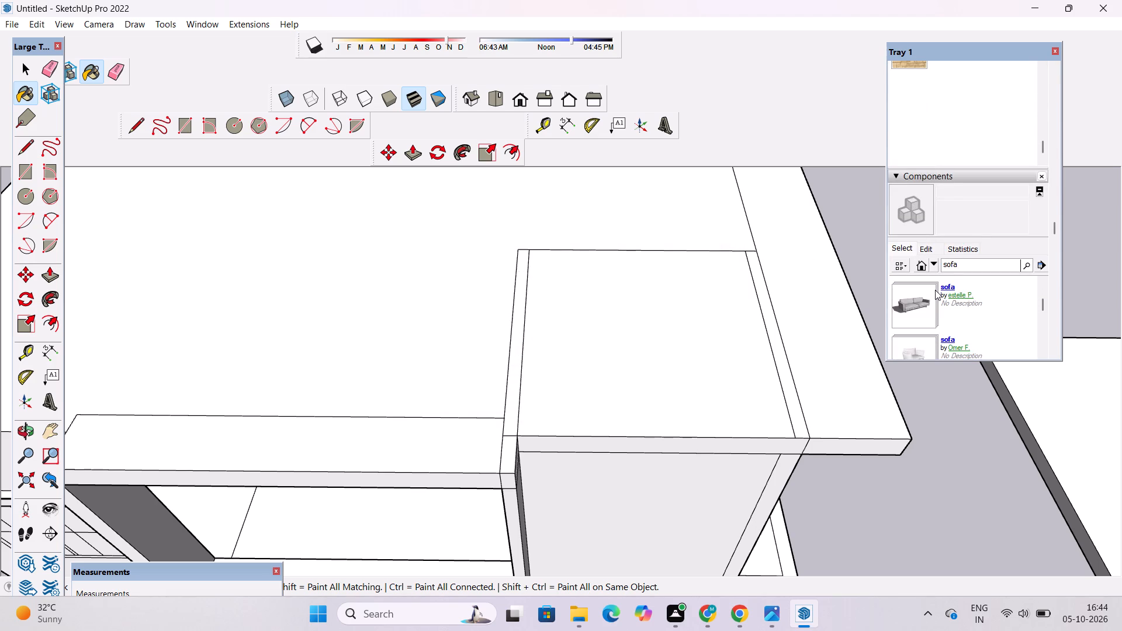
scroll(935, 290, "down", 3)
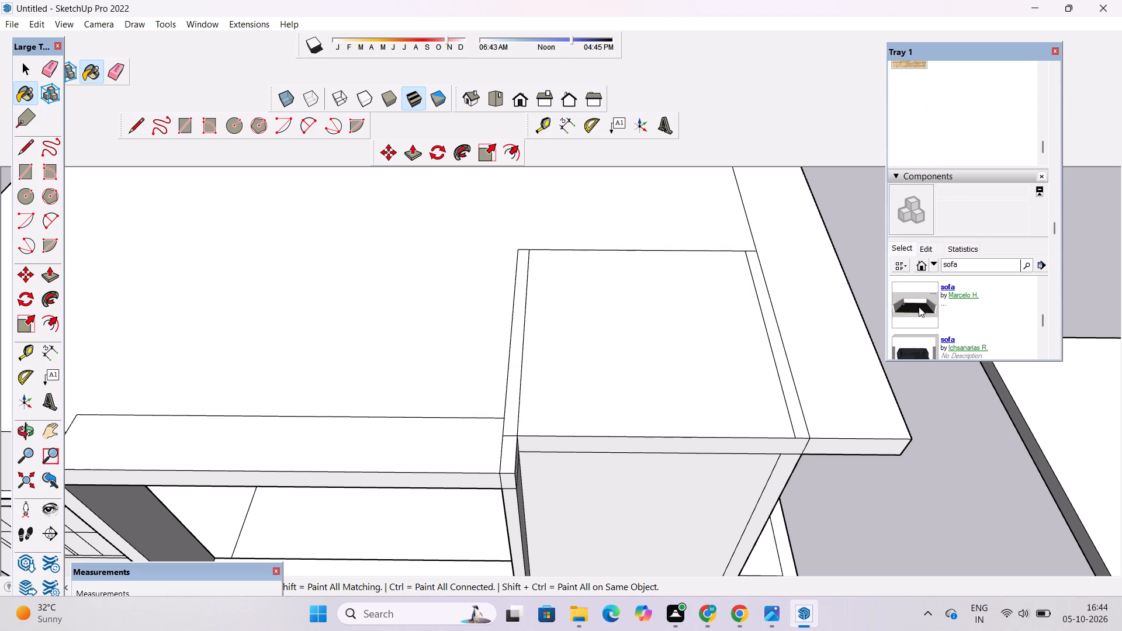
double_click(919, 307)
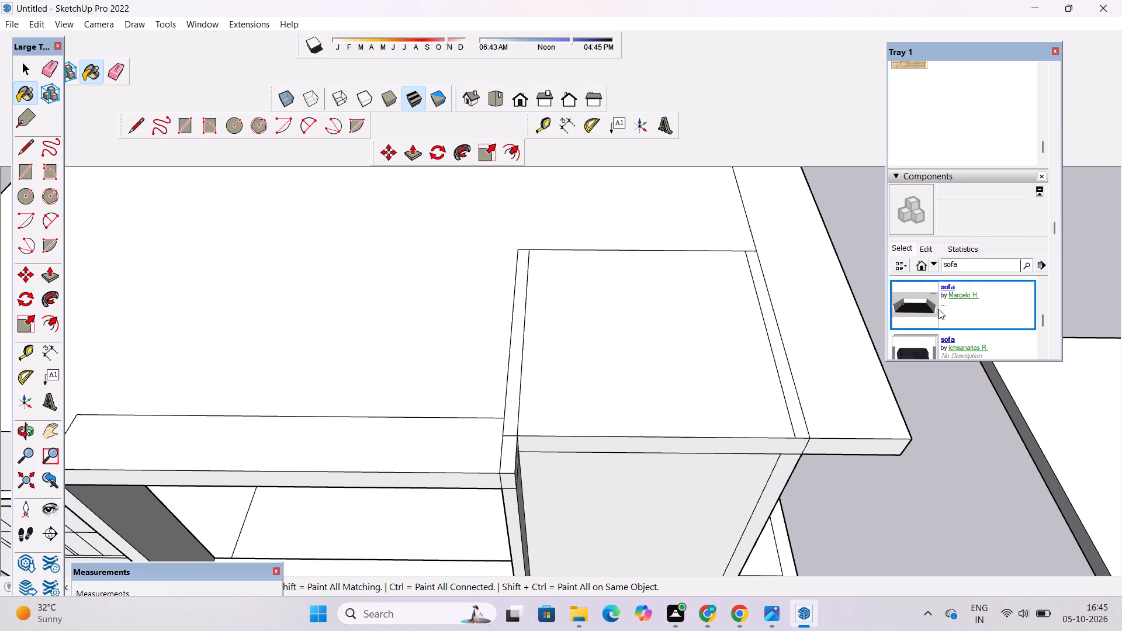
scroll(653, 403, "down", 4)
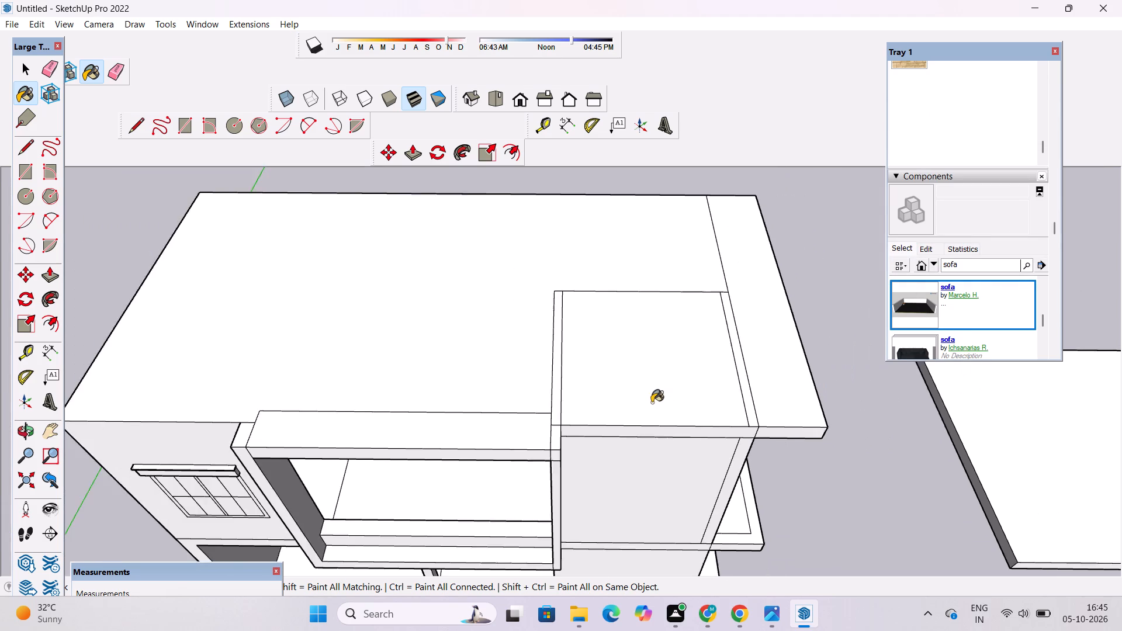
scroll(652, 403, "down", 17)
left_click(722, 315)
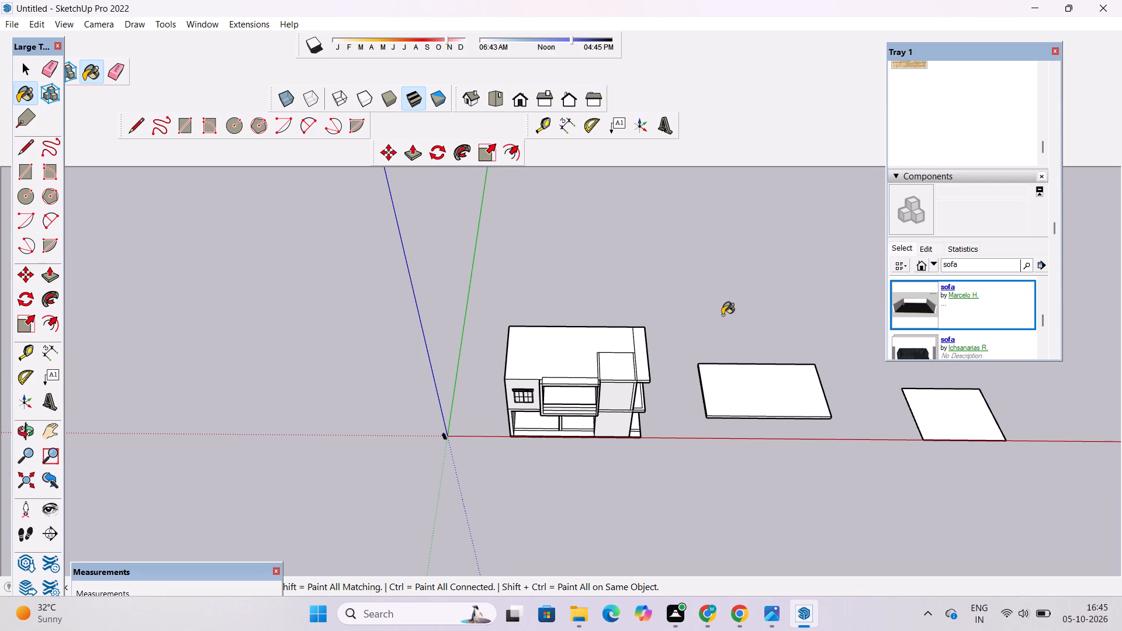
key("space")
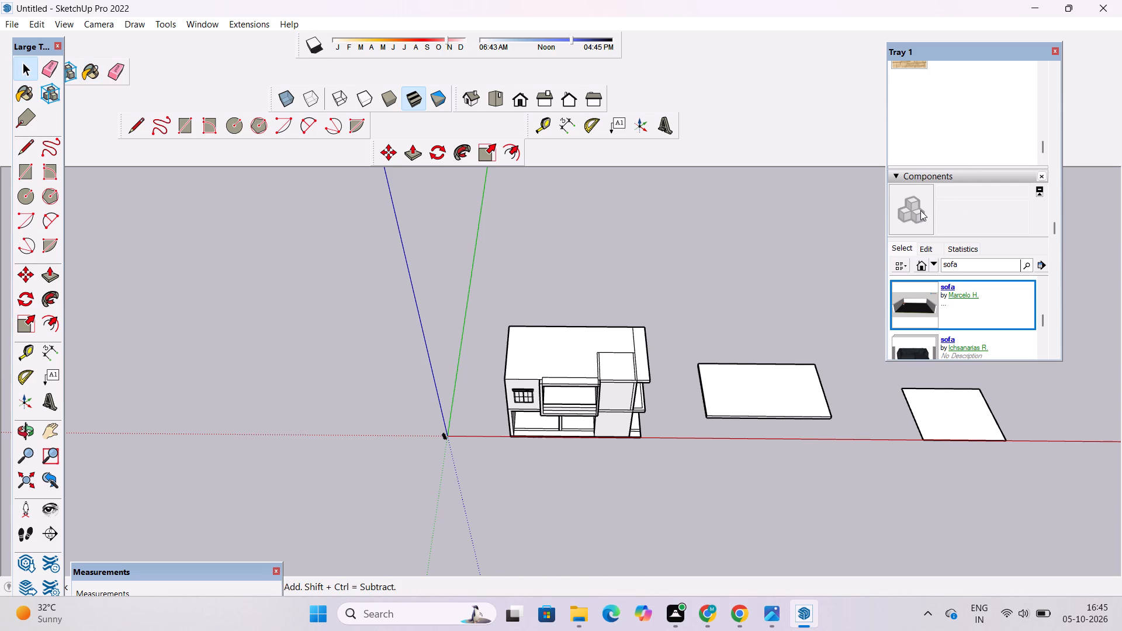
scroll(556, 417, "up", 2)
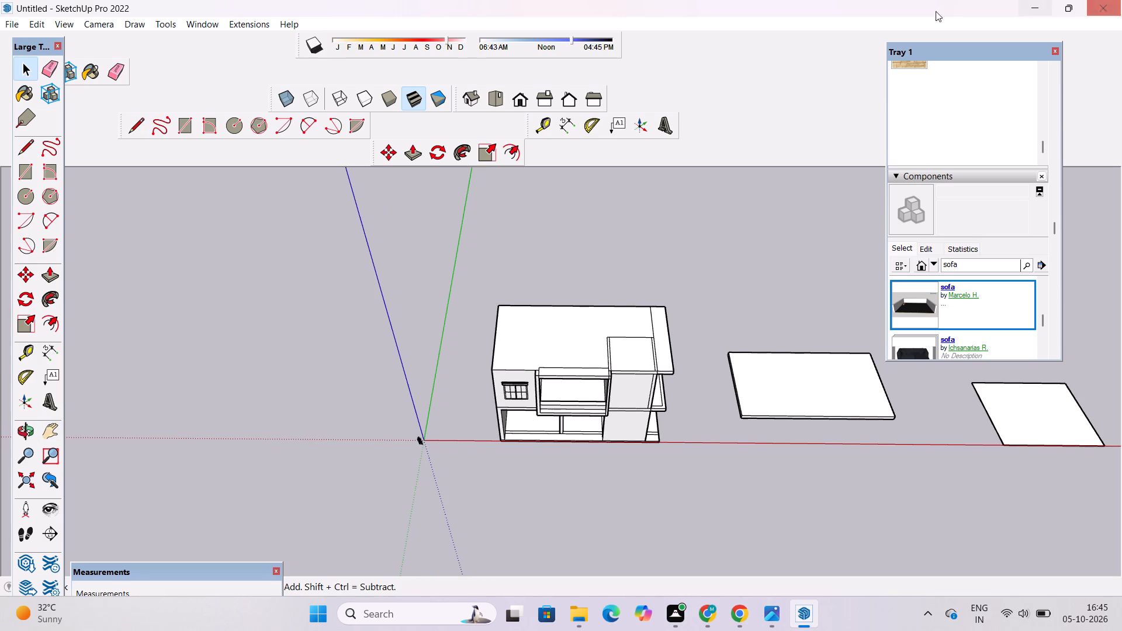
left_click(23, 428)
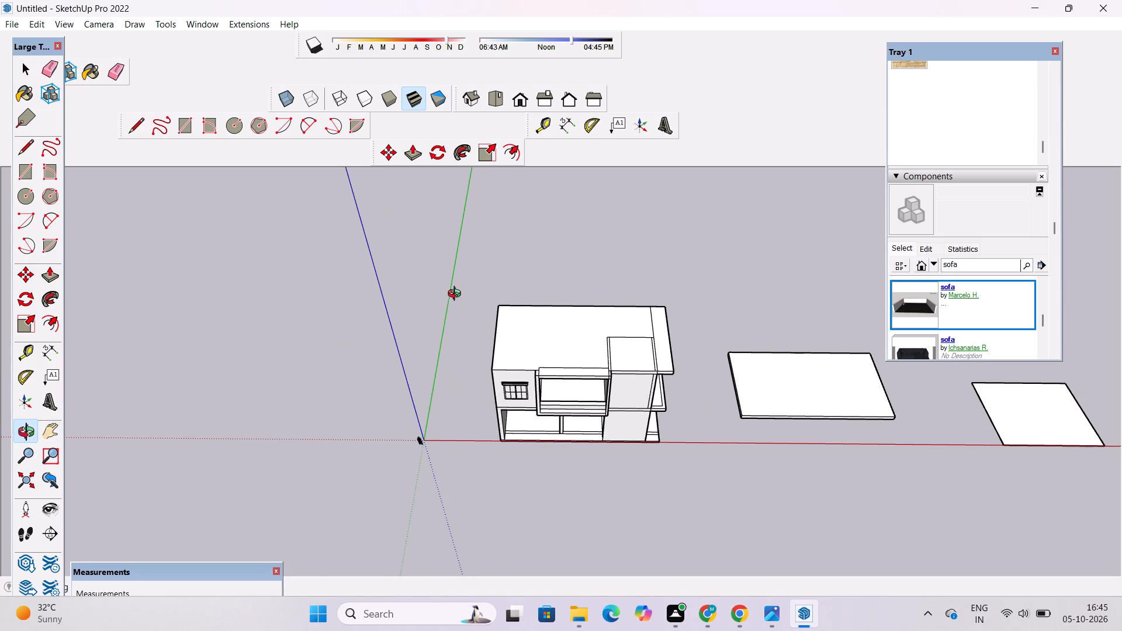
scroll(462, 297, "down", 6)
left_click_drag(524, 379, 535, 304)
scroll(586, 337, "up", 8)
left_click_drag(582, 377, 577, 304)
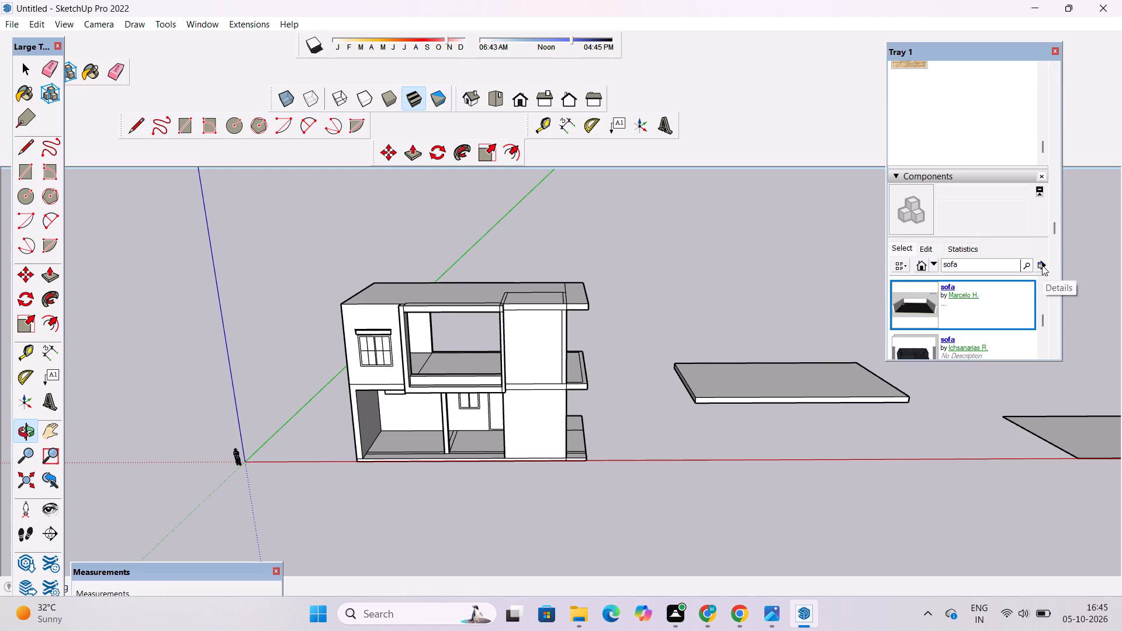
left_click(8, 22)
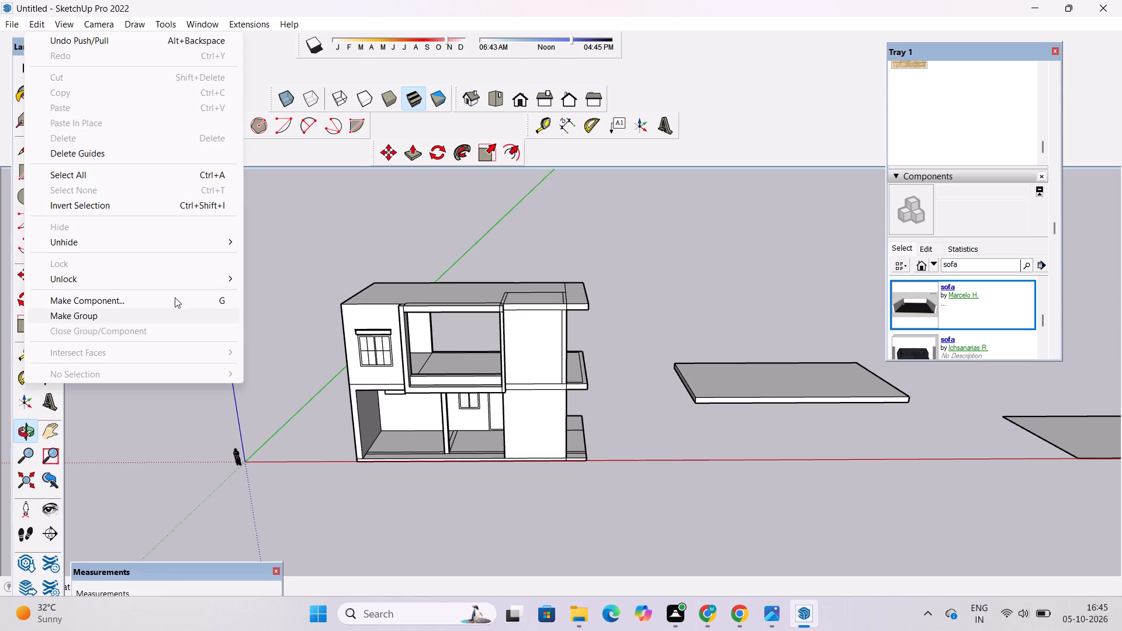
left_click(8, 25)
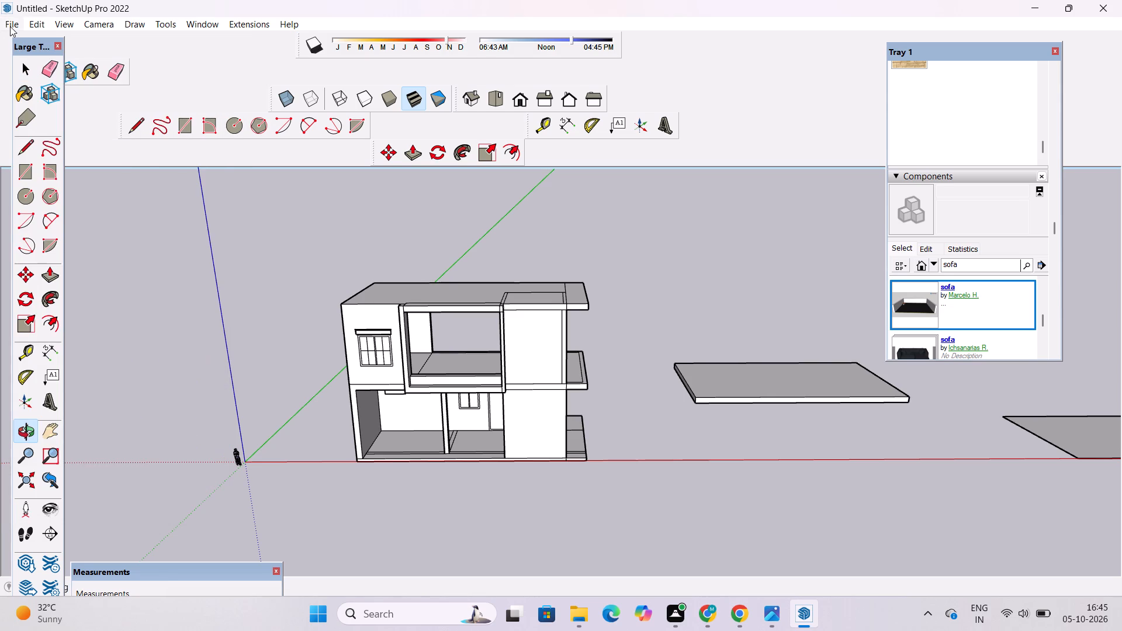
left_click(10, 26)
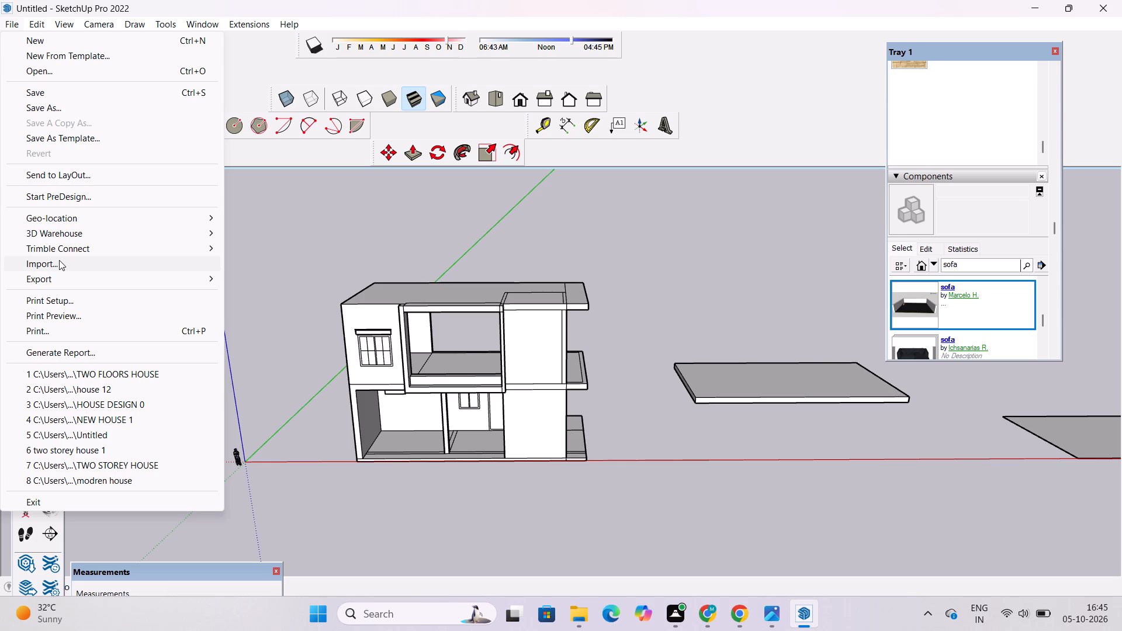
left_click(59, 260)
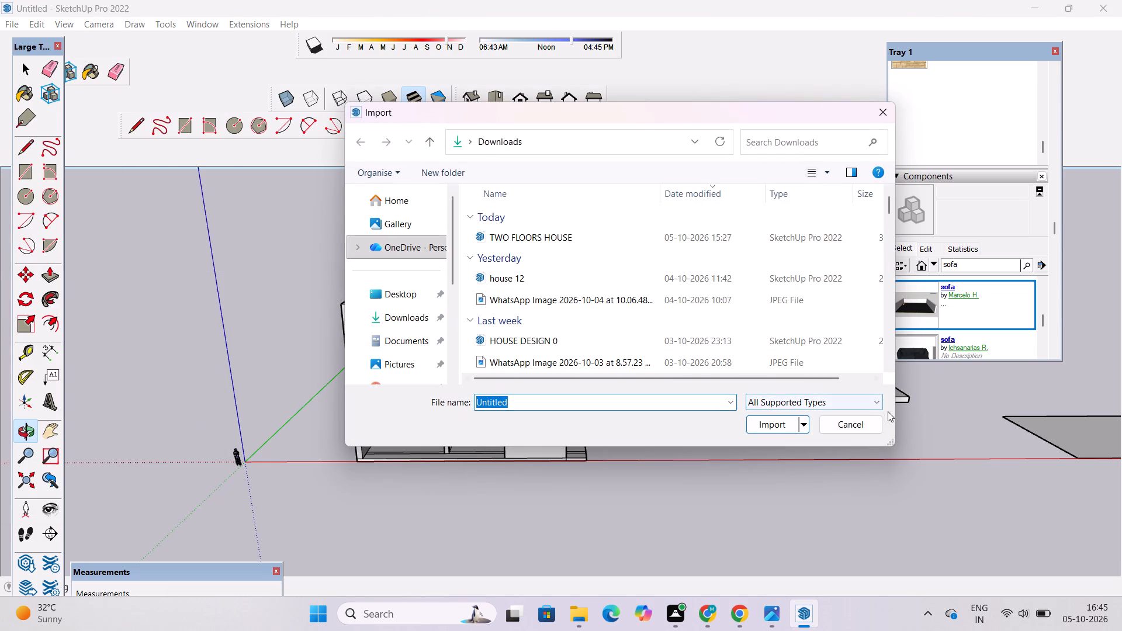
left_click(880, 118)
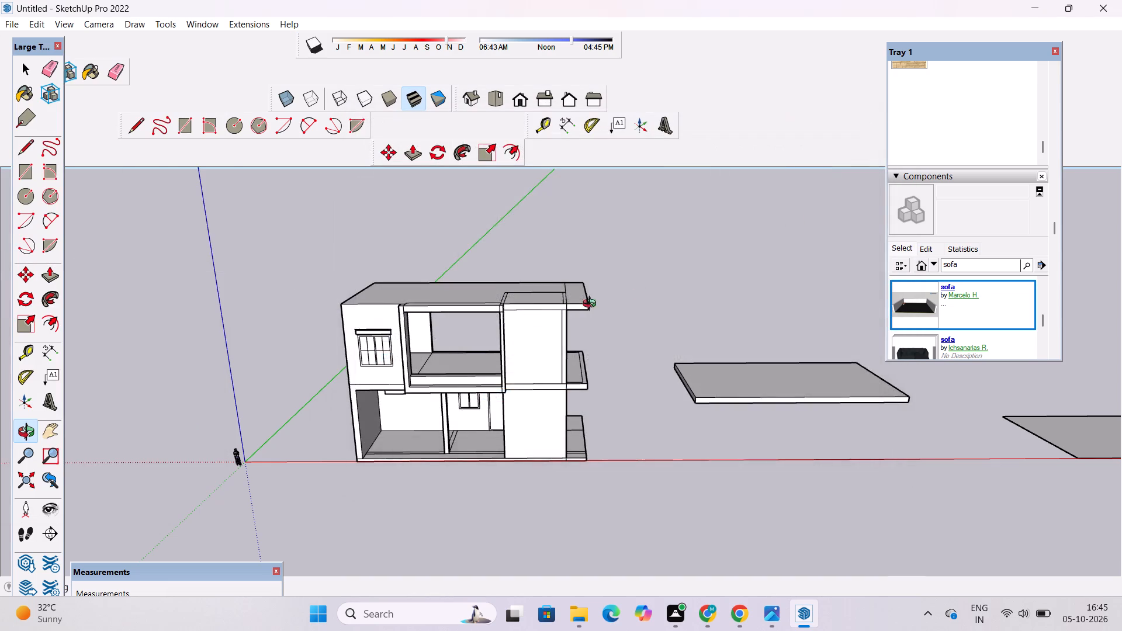
Examine the building's front balcony opening, upper-storey side wall and projecting side slabs.
scroll(534, 317, "down", 6)
left_click_drag(660, 317, 660, 318, "shift")
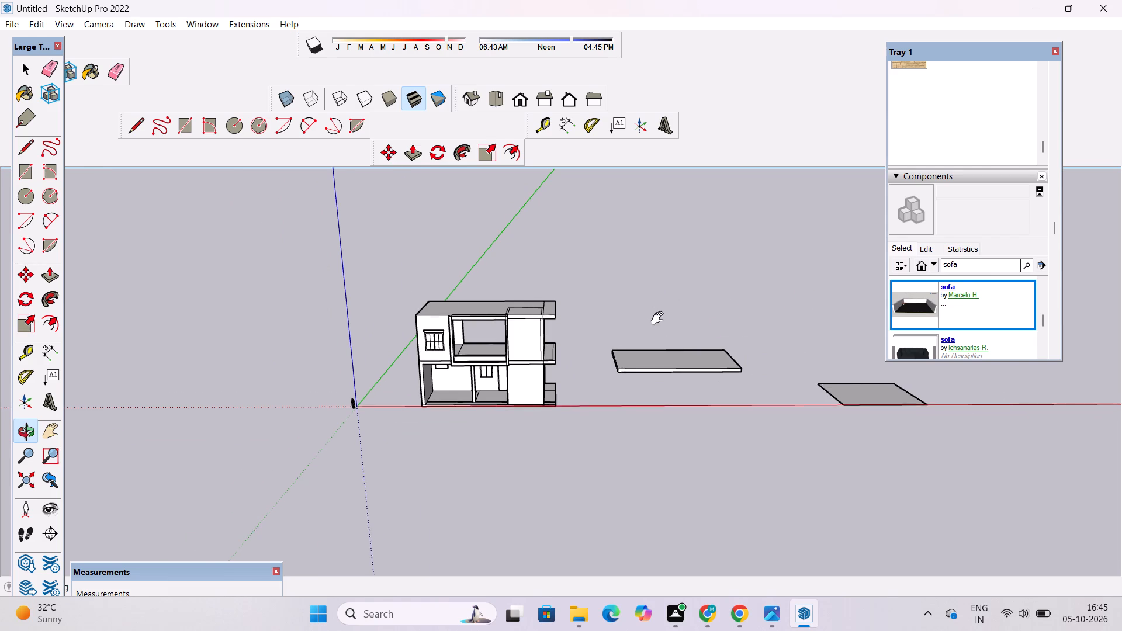
left_click_drag(660, 318, 732, 301, "shift")
left_click_drag(729, 323, 730, 351)
scroll(730, 351, "up", 5)
left_click_drag(730, 351, 727, 356, "shift")
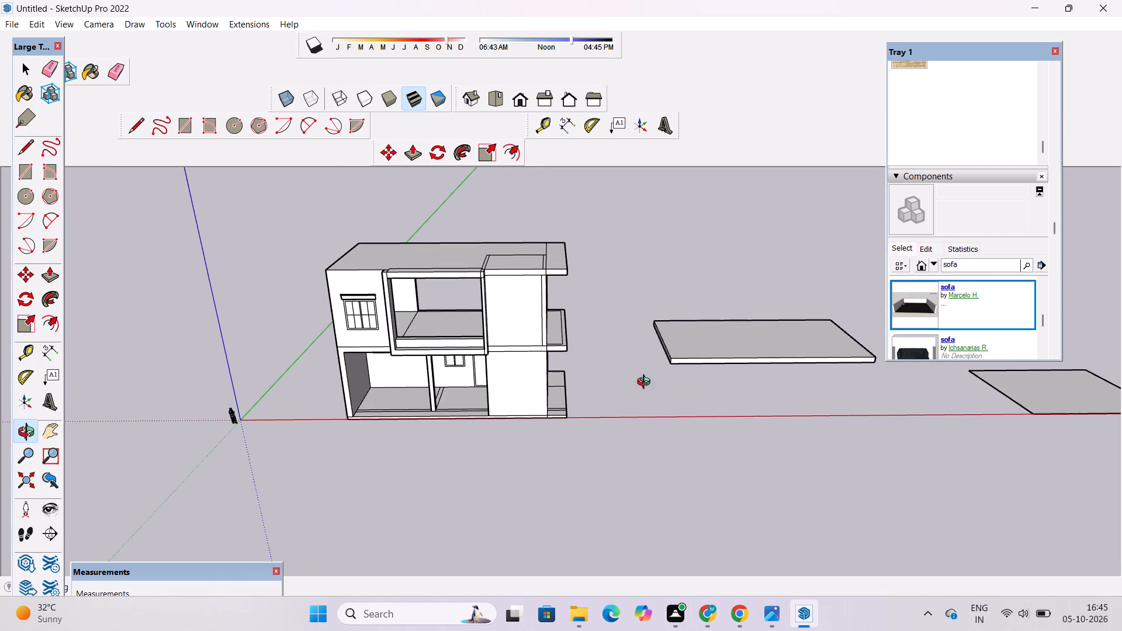
scroll(635, 387, "up", 4)
scroll(530, 357, "up", 2)
left_click_drag(527, 356, 567, 463, "shift")
left_click_drag(554, 473, 545, 358)
scroll(425, 320, "up", 4)
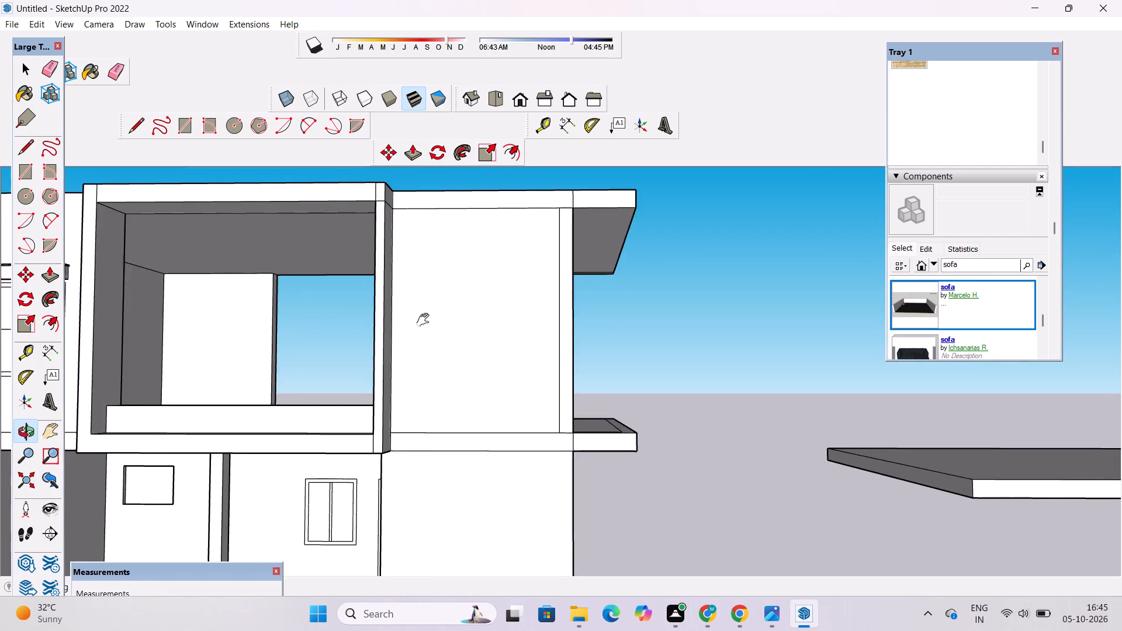
left_click_drag(425, 320, 491, 308, "shift")
scroll(492, 308, "down", 3)
scroll(492, 308, "up", 4)
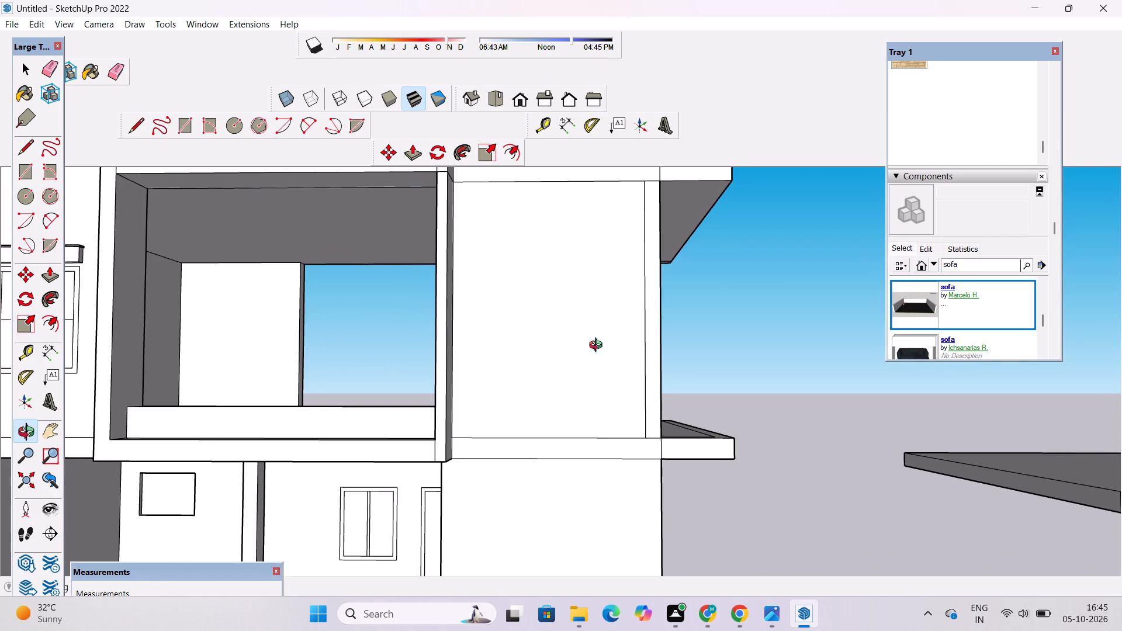
left_click_drag(670, 365, 444, 374)
scroll(442, 374, "down", 5)
scroll(442, 374, "up", 4)
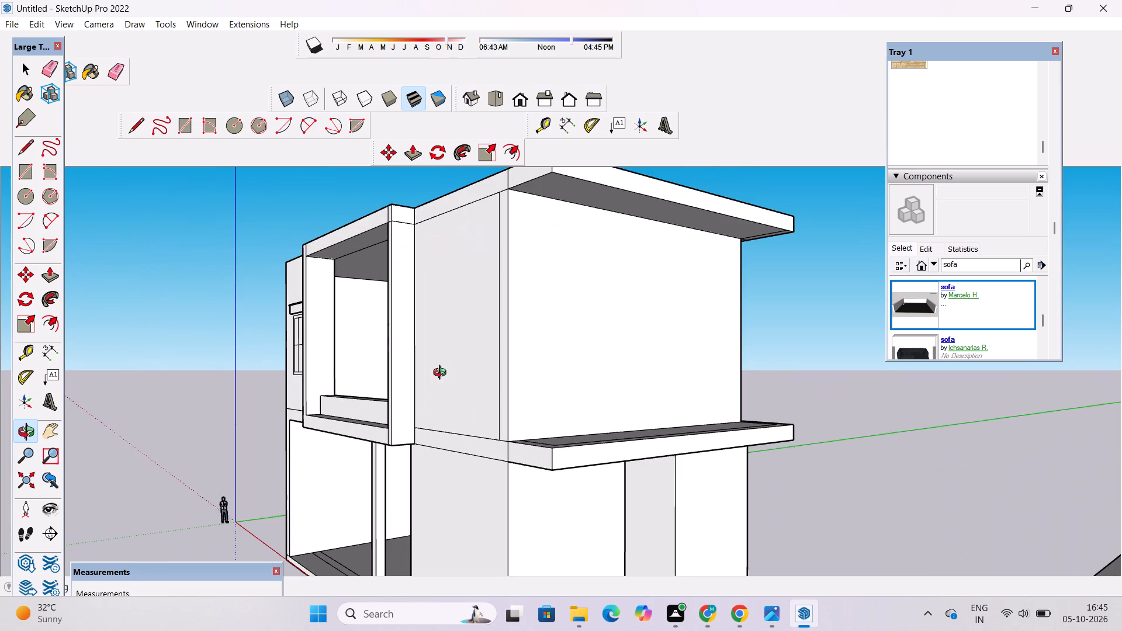
Draw a short line across the upper floor's rear border, from the side wall's base corner to the slab's outer edge.
scroll(509, 349, "down", 4)
left_click_drag(687, 389, 456, 386)
left_click_drag(645, 363, 486, 525)
scroll(654, 437, "up", 3)
left_click_drag(615, 415, 598, 414, "shift")
left_click_drag(545, 435, 586, 359, "shift")
scroll(395, 464, "up", 3)
left_click_drag(396, 466, 437, 484)
left_click_drag(430, 501, 420, 446)
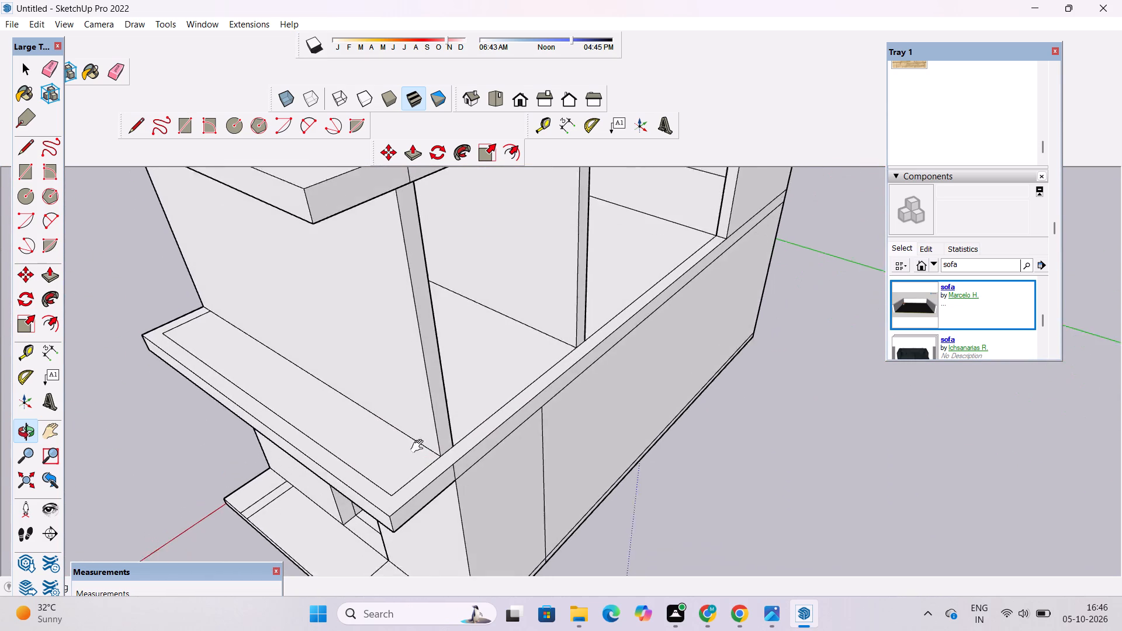
left_click_drag(420, 446, 420, 441)
left_click_drag(460, 436, 497, 471)
key("l")
scroll(461, 502, "up", 5)
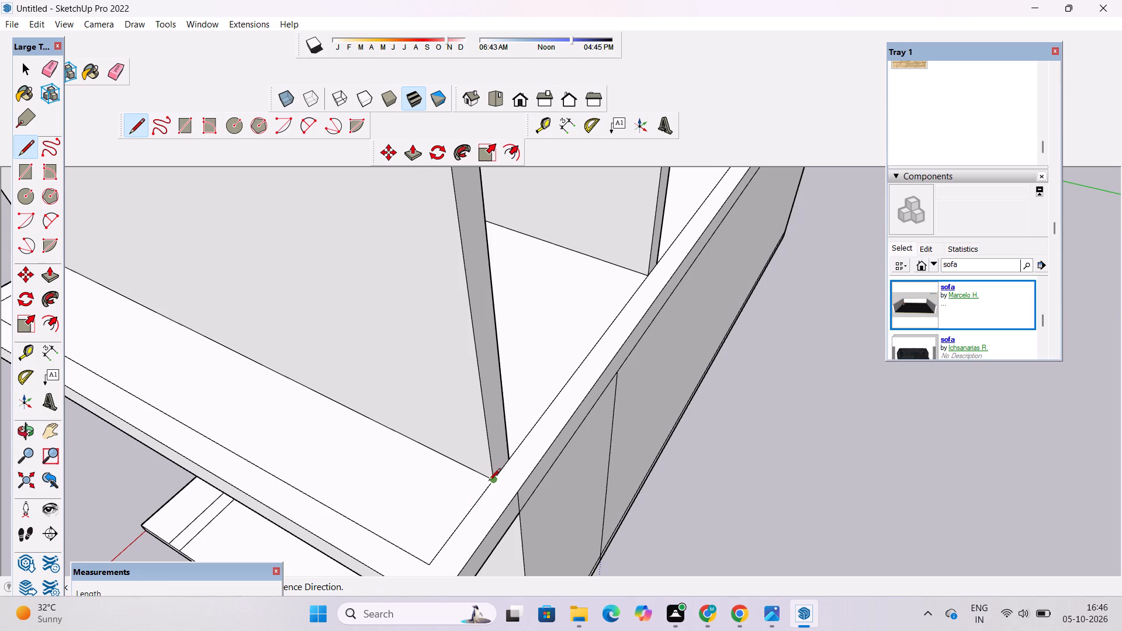
left_click(489, 481)
left_click(515, 498)
scroll(310, 511, "down", 5)
Push/Pull the upper floor's rear border strip up 25' to the underside of the roof slab to form the back wall.
key("space")
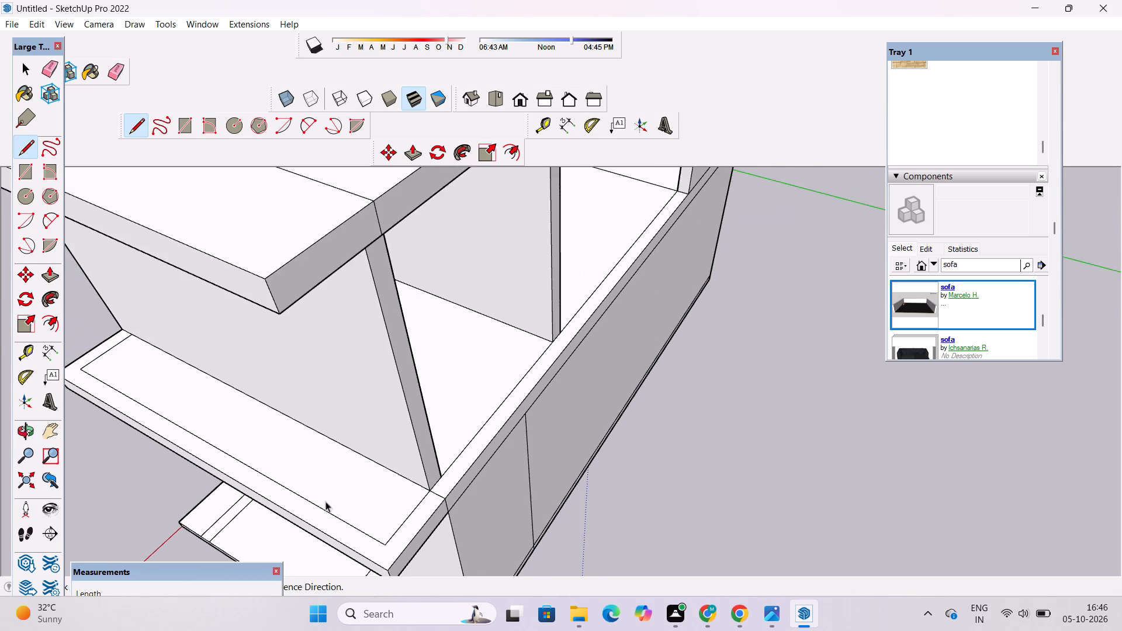
scroll(572, 445, "down", 5)
left_click(551, 406)
key("p")
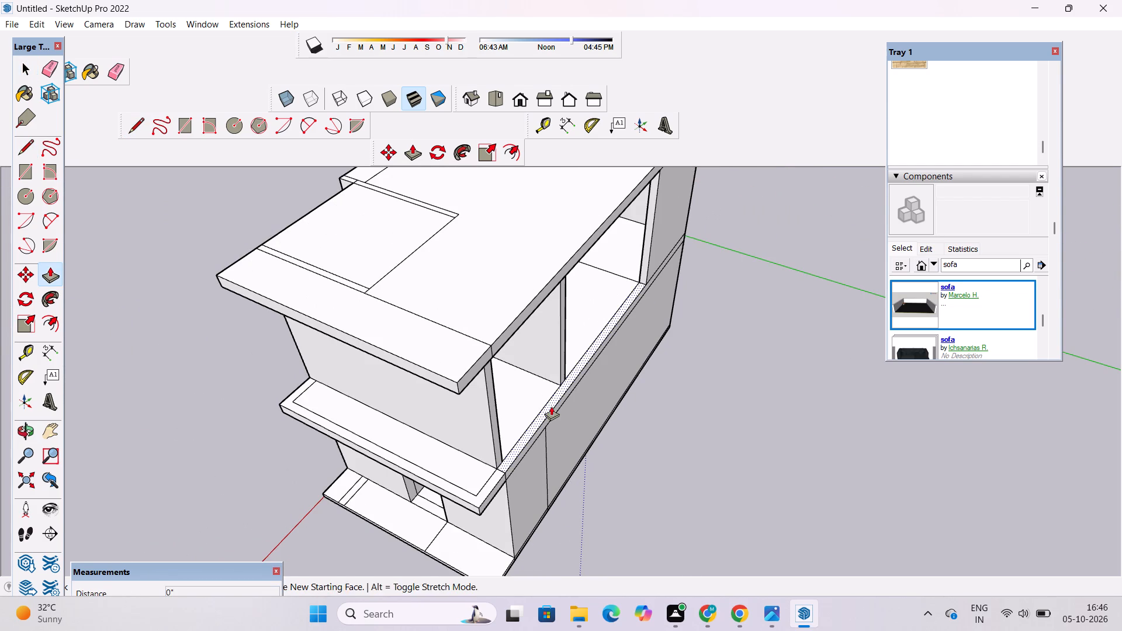
left_click(551, 406)
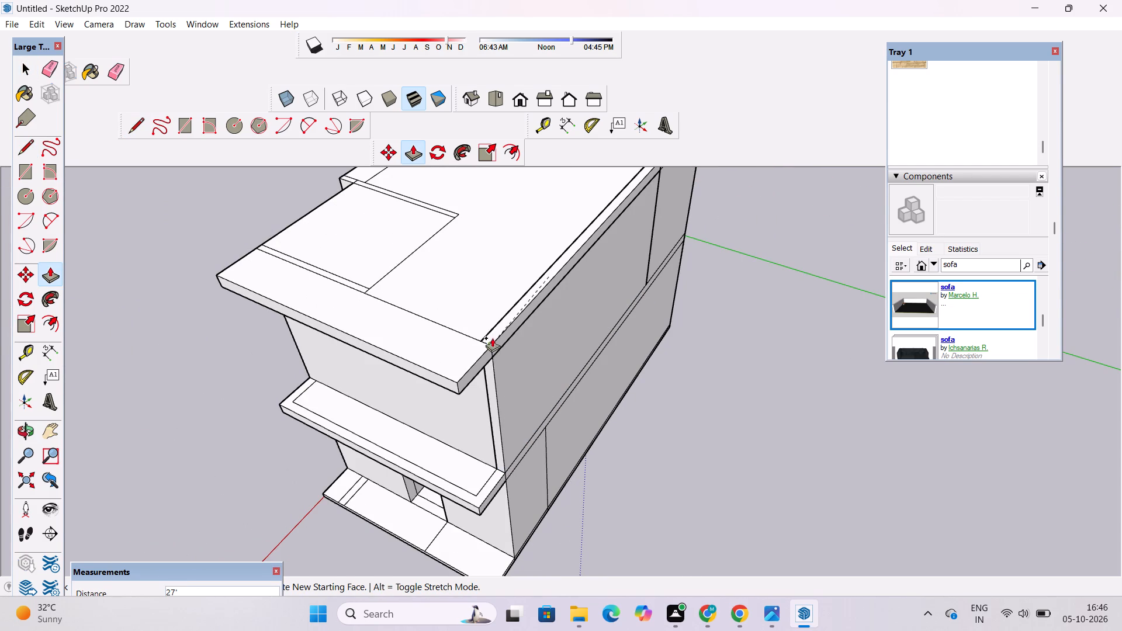
scroll(498, 345, "up", 3)
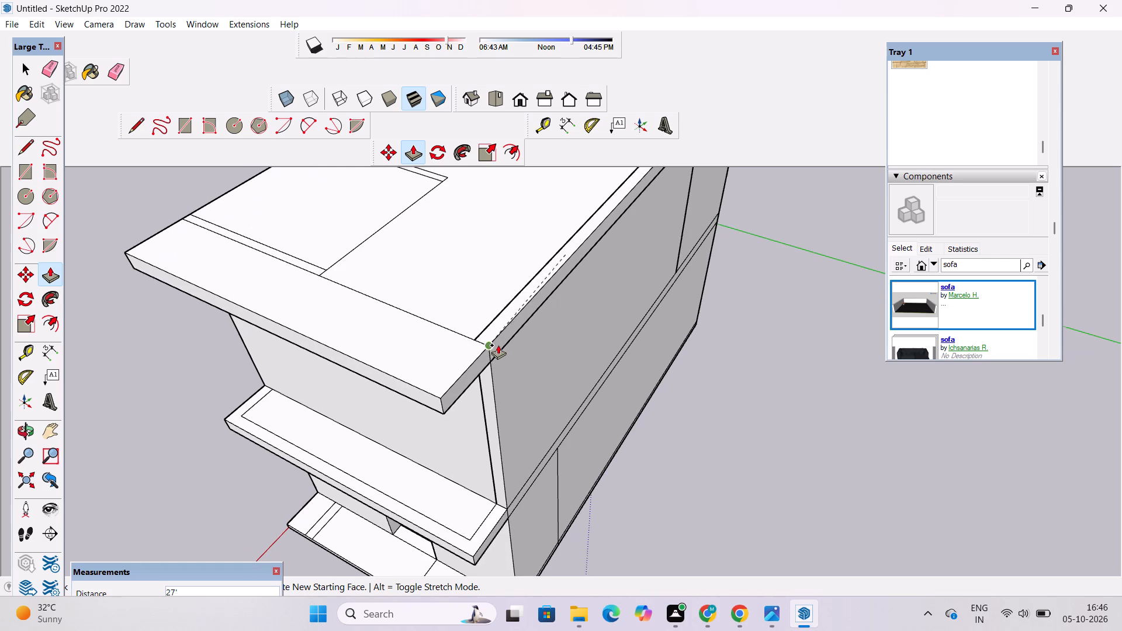
left_click(556, 292)
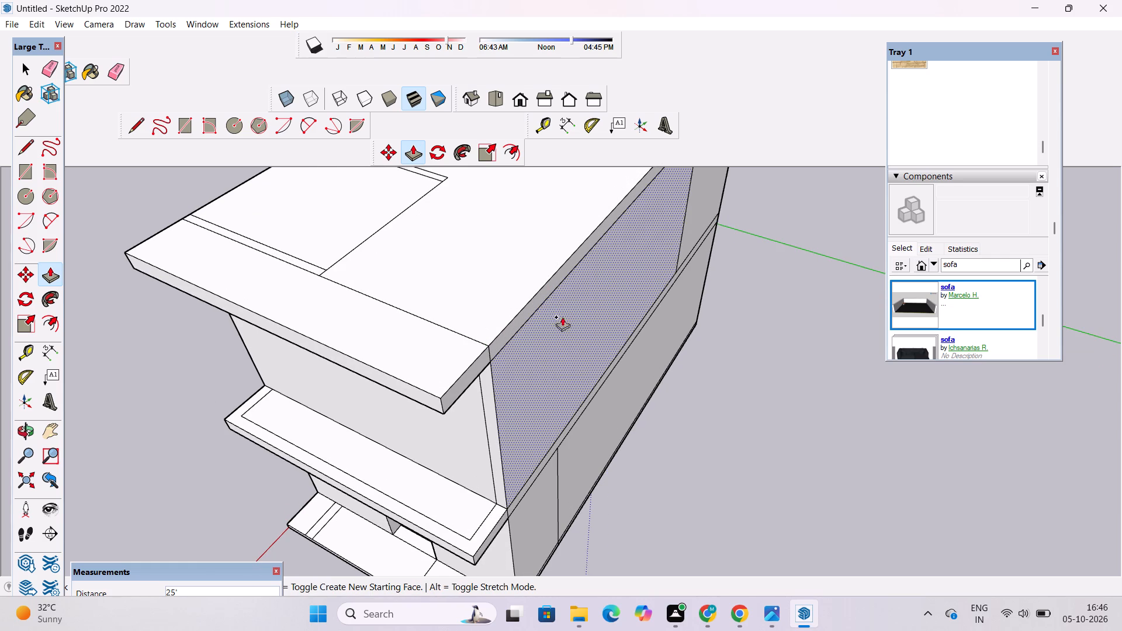
Examine the two-storey building from the rear side round to the front balcony and ground-floor rooms.
key("o")
scroll(573, 375, "down", 5)
left_click_drag(512, 414, 599, 396)
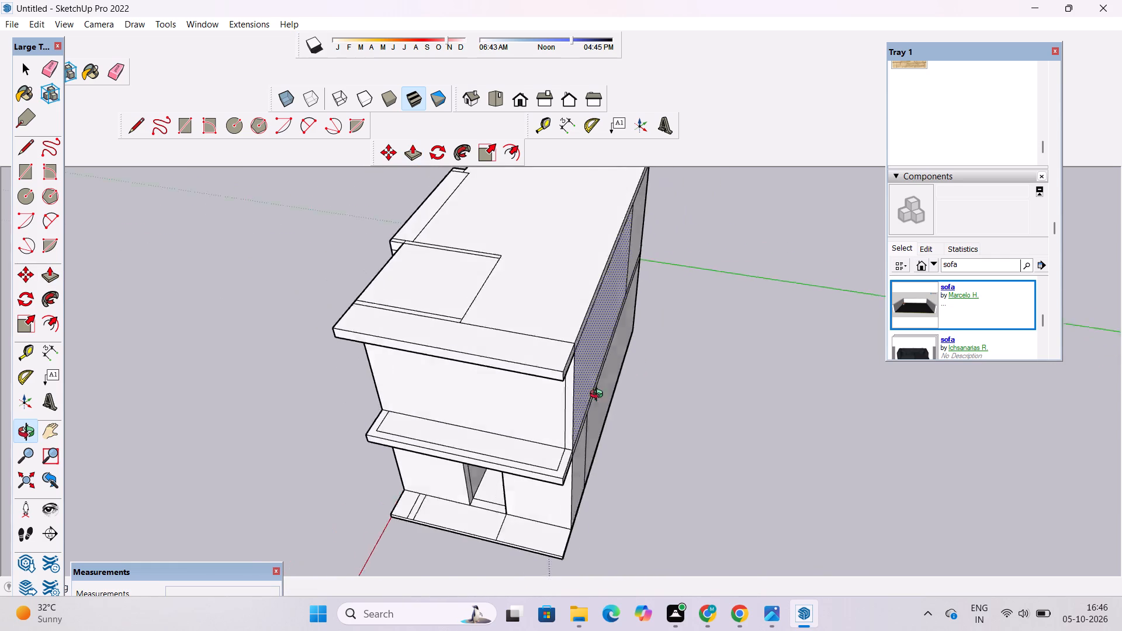
left_click_drag(599, 396, 797, 224)
scroll(496, 344, "up", 3)
left_click_drag(482, 360, 875, 339)
scroll(845, 358, "down", 2)
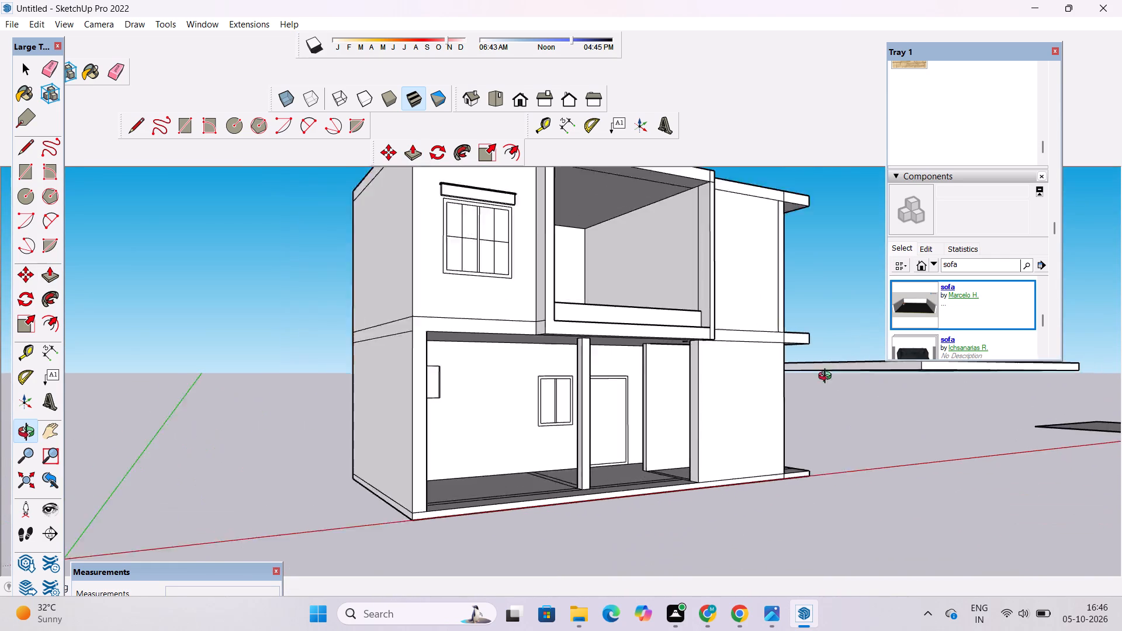
scroll(827, 377, "down", 1)
left_click_drag(806, 348, 730, 366)
left_click(754, 344)
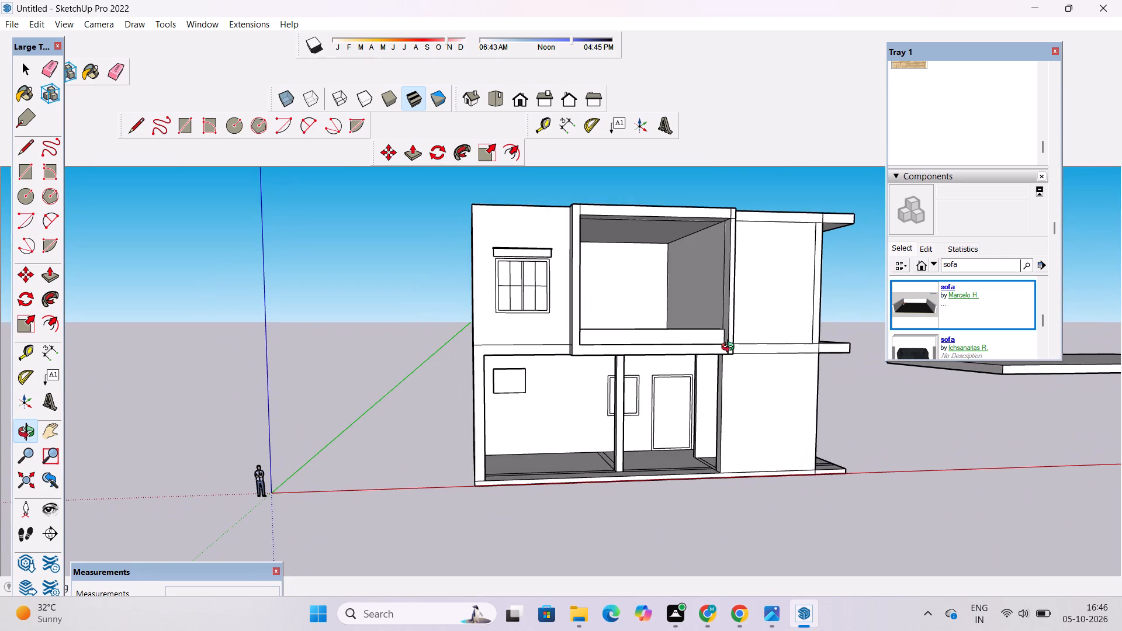
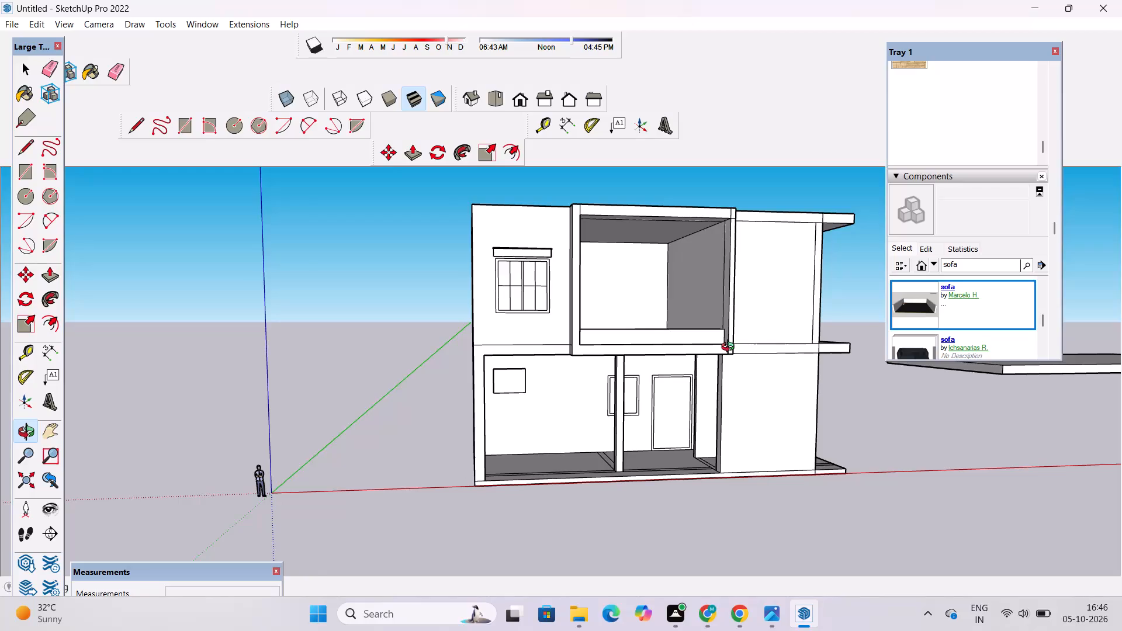
Examine the building's front, looking into the upper balcony room, its floor and the ground-floor rooms.
scroll(733, 351, "down", 1)
left_click_drag(738, 351, 690, 437)
scroll(670, 390, "up", 1)
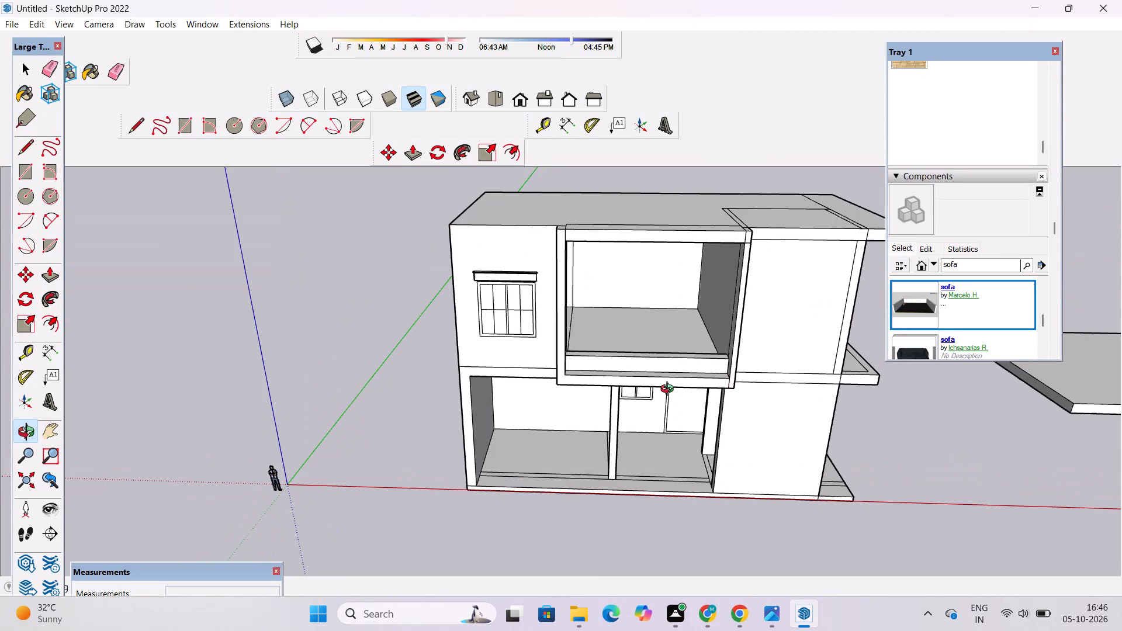
scroll(670, 390, "down", 4)
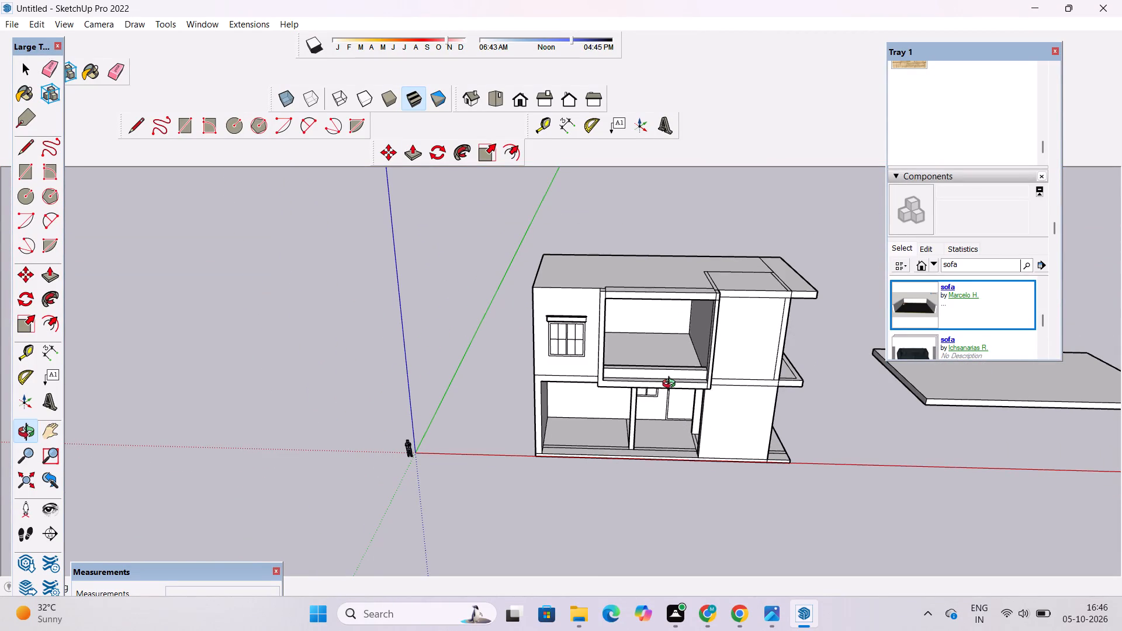
left_click_drag(687, 362, 677, 374)
scroll(671, 377, "up", 2)
left_click_drag(673, 373, 660, 358, "shift")
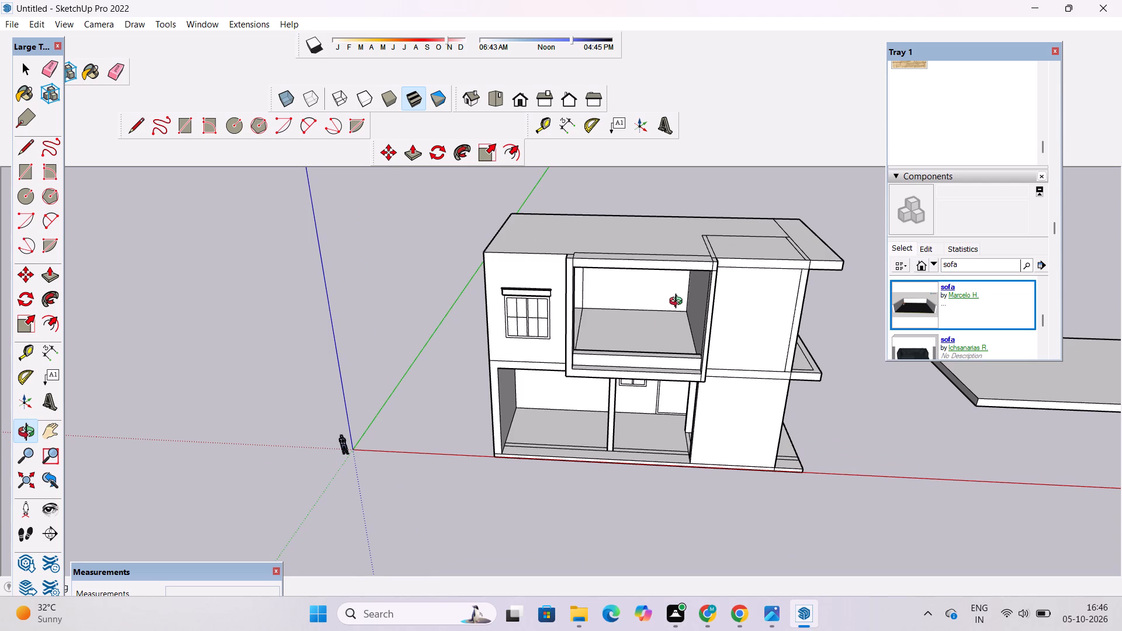
scroll(688, 283, "down", 2)
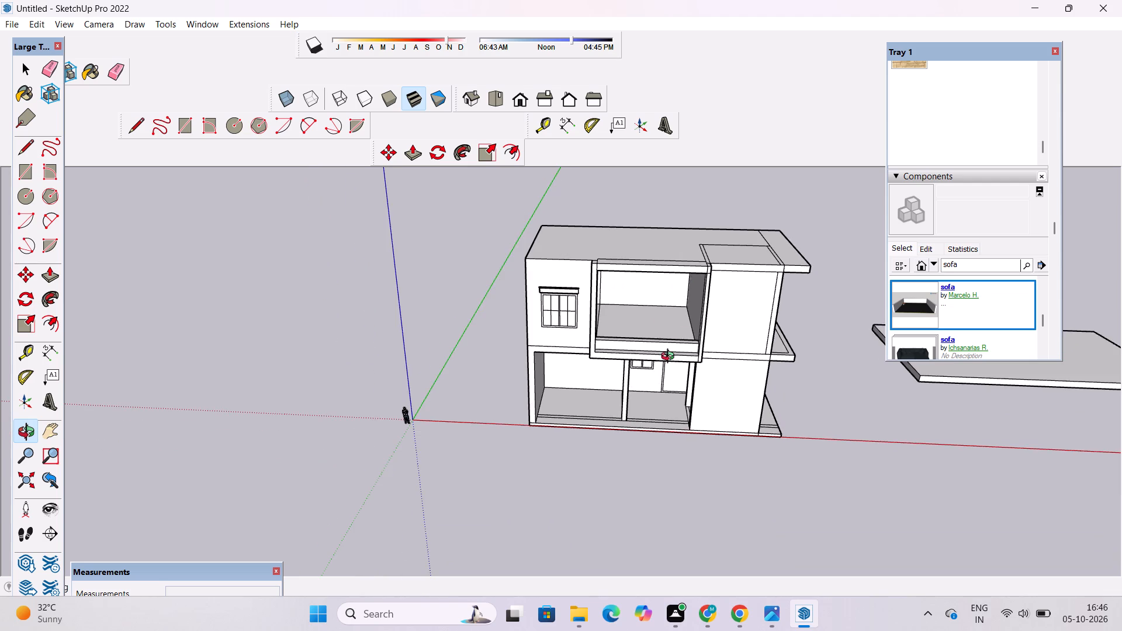
left_click_drag(670, 358, 685, 233)
scroll(665, 299, "up", 3)
left_click_drag(669, 298, 683, 414)
left_click_drag(671, 389, 621, 344, "shift")
left_click_drag(633, 327, 562, 338)
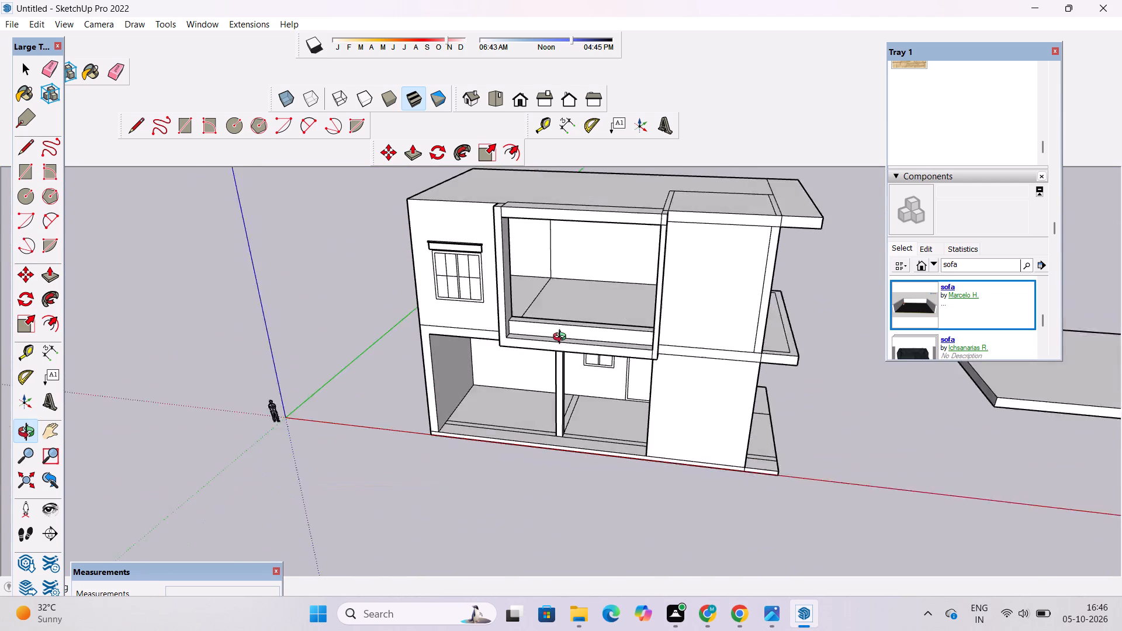
left_click_drag(562, 338, 553, 341)
scroll(545, 300, "up", 3)
left_click(545, 300)
left_click_drag(545, 296, 608, 323)
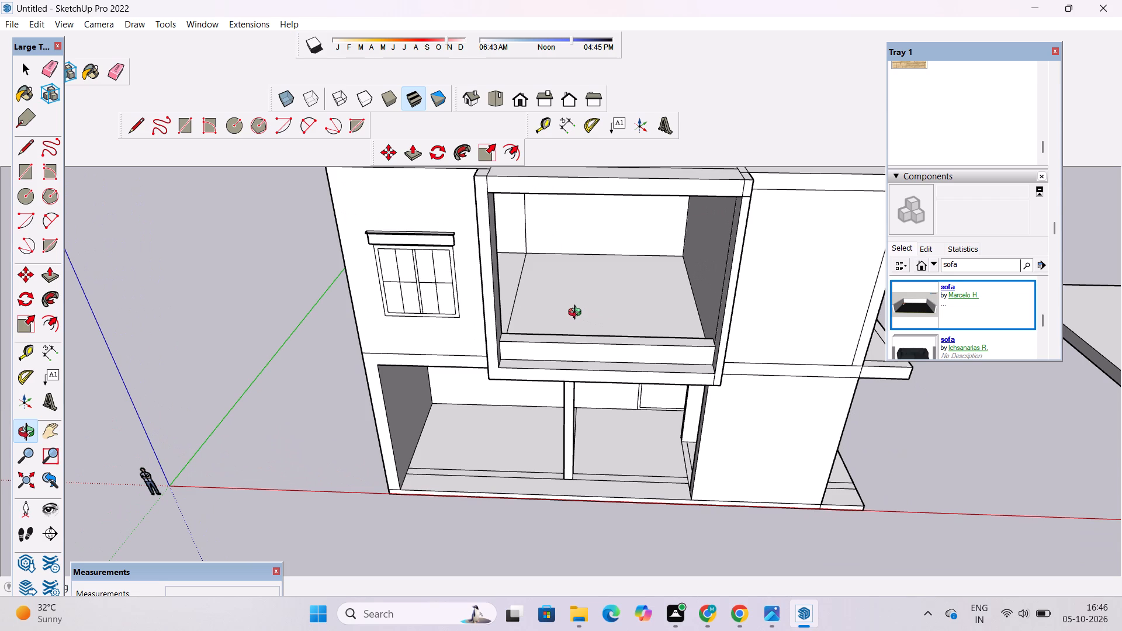
scroll(577, 315, "down", 2)
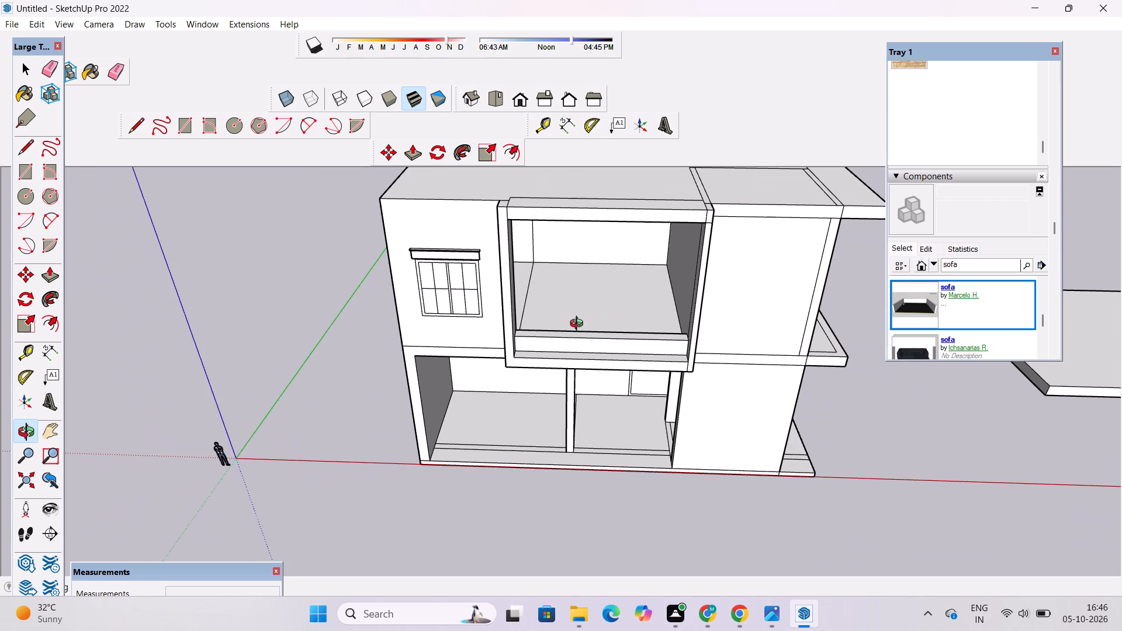
left_click_drag(593, 358, 622, 413)
scroll(594, 349, "up", 3)
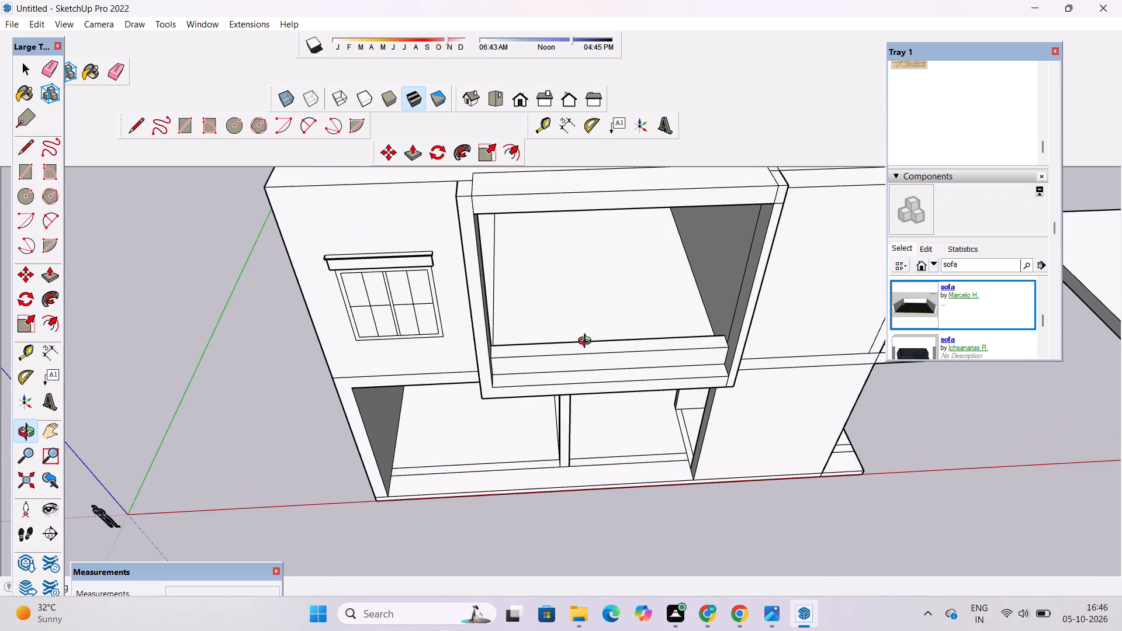
left_click_drag(587, 342, 567, 382, "shift")
left_click_drag(567, 383, 550, 269)
left_click(549, 268, "shift")
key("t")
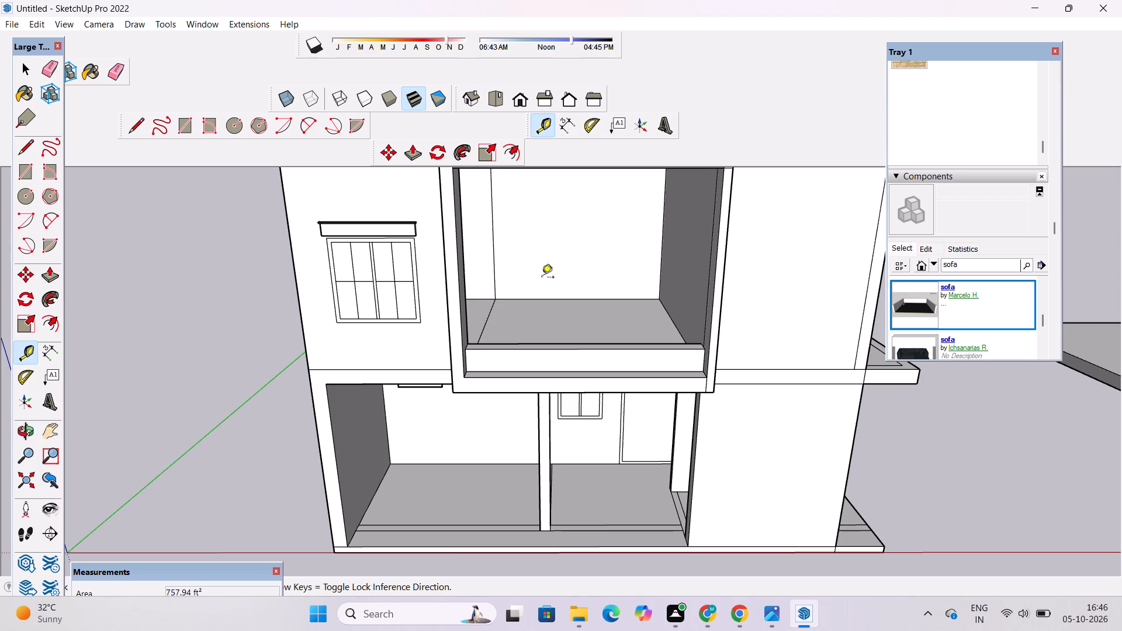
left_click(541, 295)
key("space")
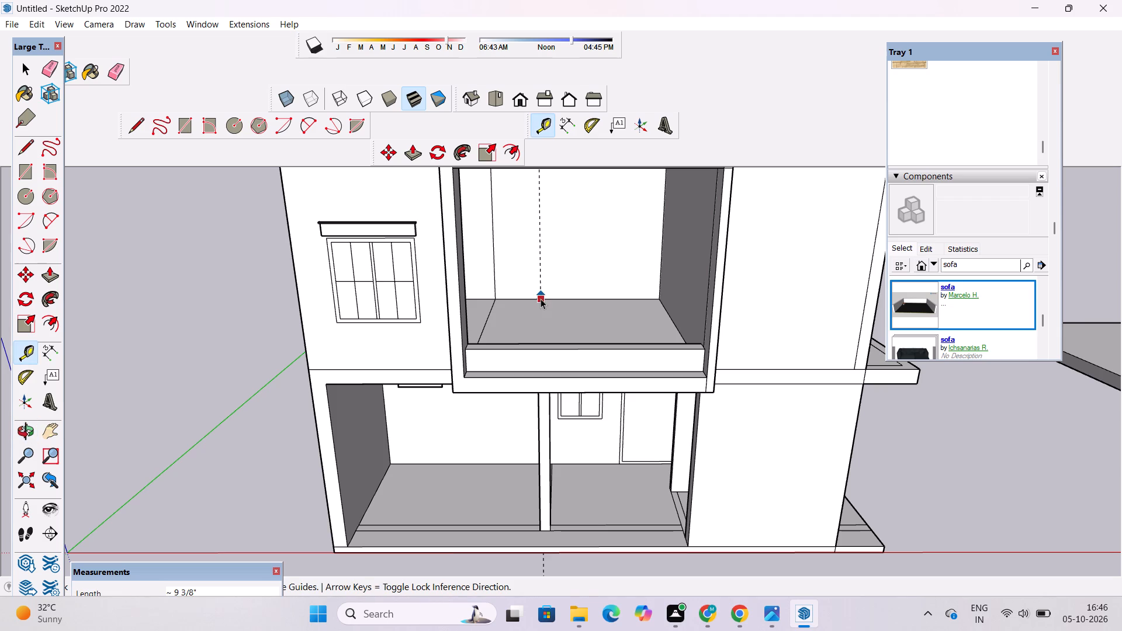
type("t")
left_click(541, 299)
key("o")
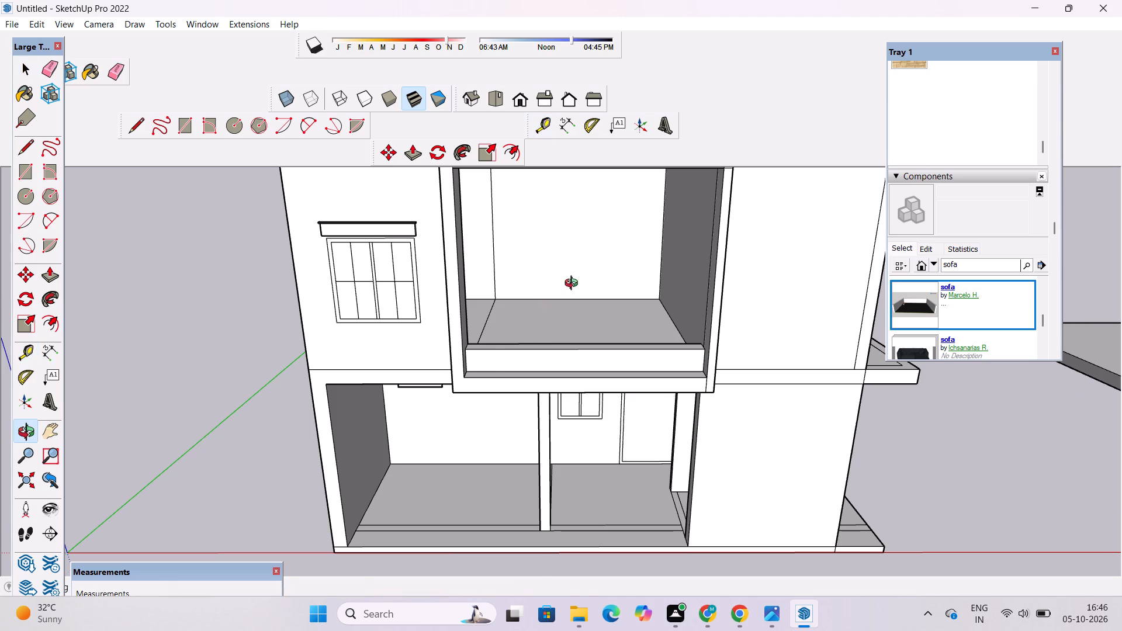
Place a Tape Measure guide across the balcony room's floor, parallel to the rear wall's base and 22' in front of it.
scroll(574, 285, "down", 6)
left_click_drag(578, 304, 597, 429)
scroll(580, 359, "up", 3)
left_click_drag(576, 342, 572, 308, "shift")
left_click_drag(571, 305, 571, 315)
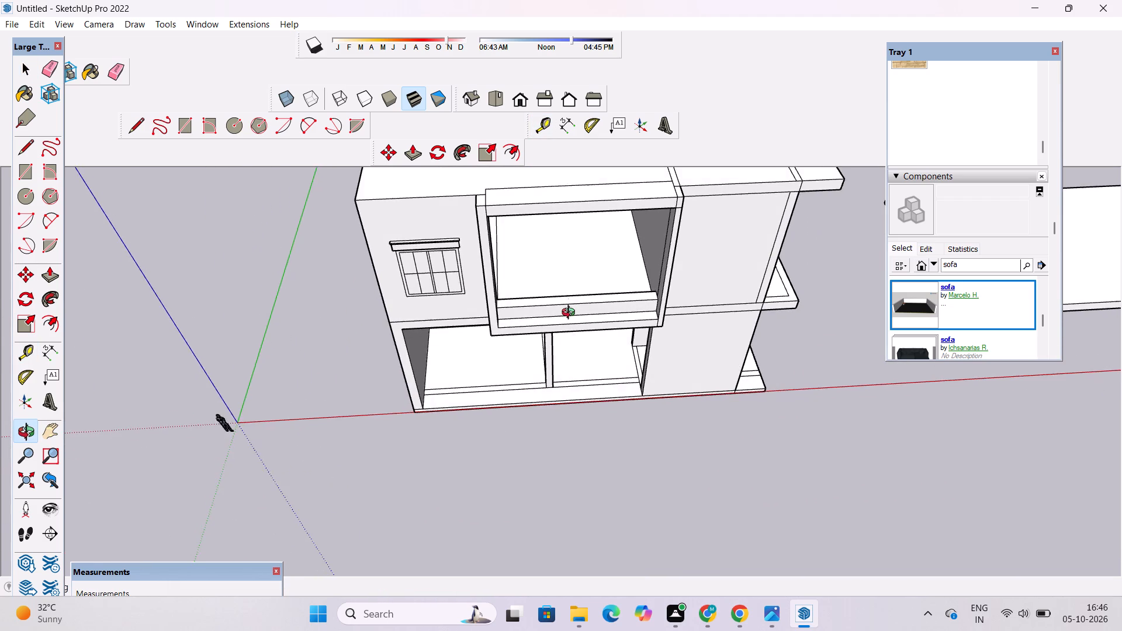
scroll(565, 277, "up", 4)
left_click_drag(565, 277, 560, 306, "shift")
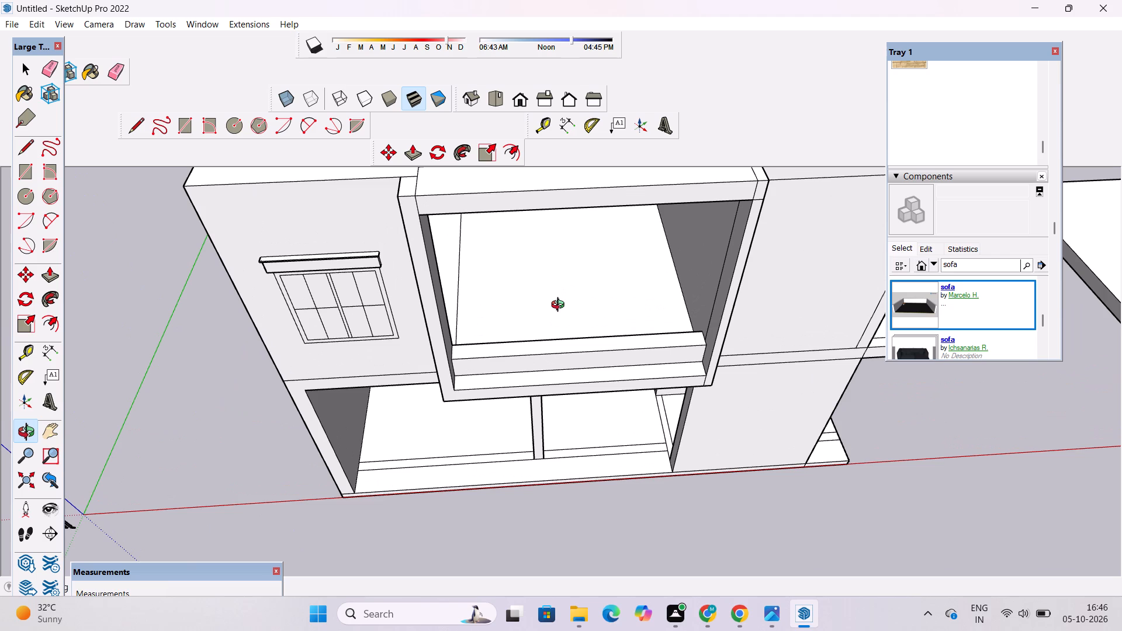
key("t")
scroll(559, 301, "down", 4)
scroll(555, 307, "up", 8)
scroll(555, 307, "down", 4)
key("o")
left_click_drag(555, 307, 553, 241)
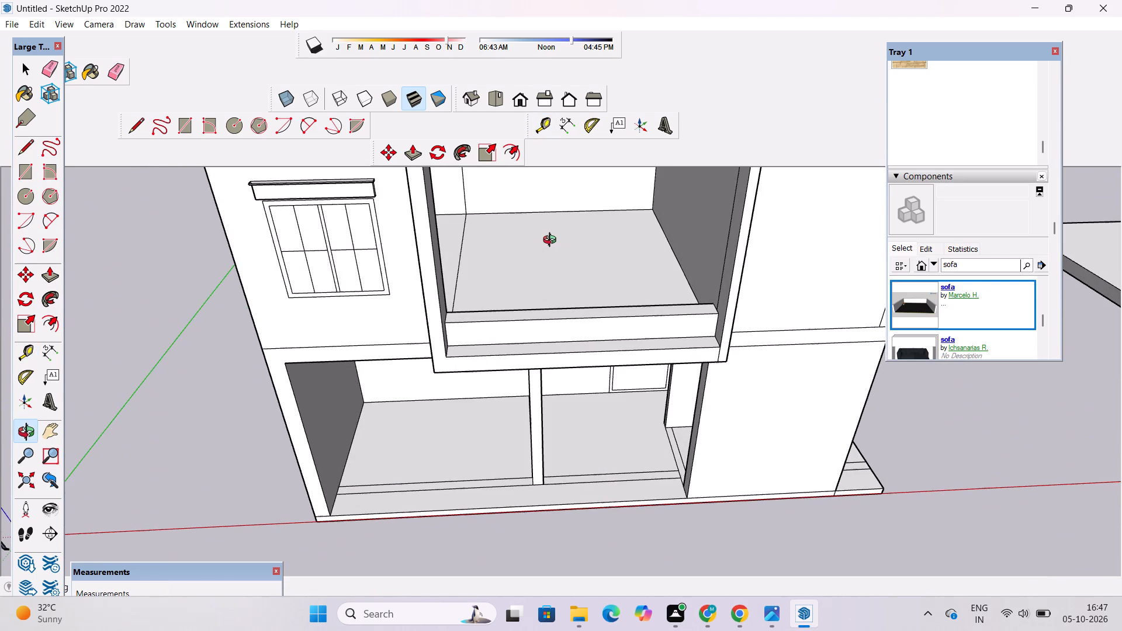
left_click_drag(552, 249, 552, 265)
key("t")
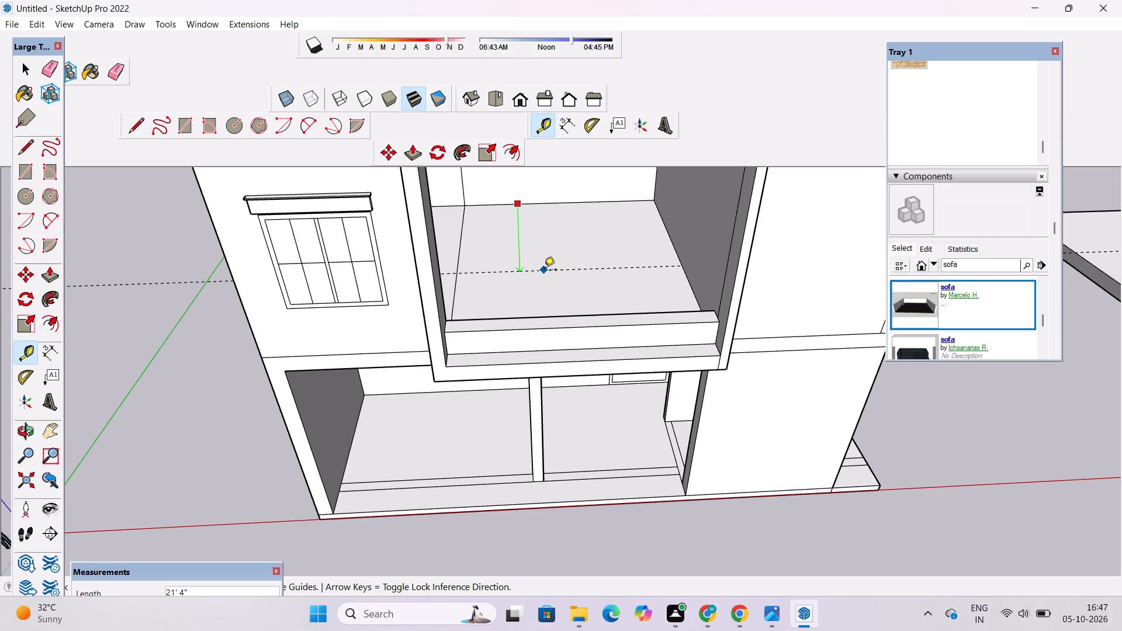
type("22'")
key("Return")
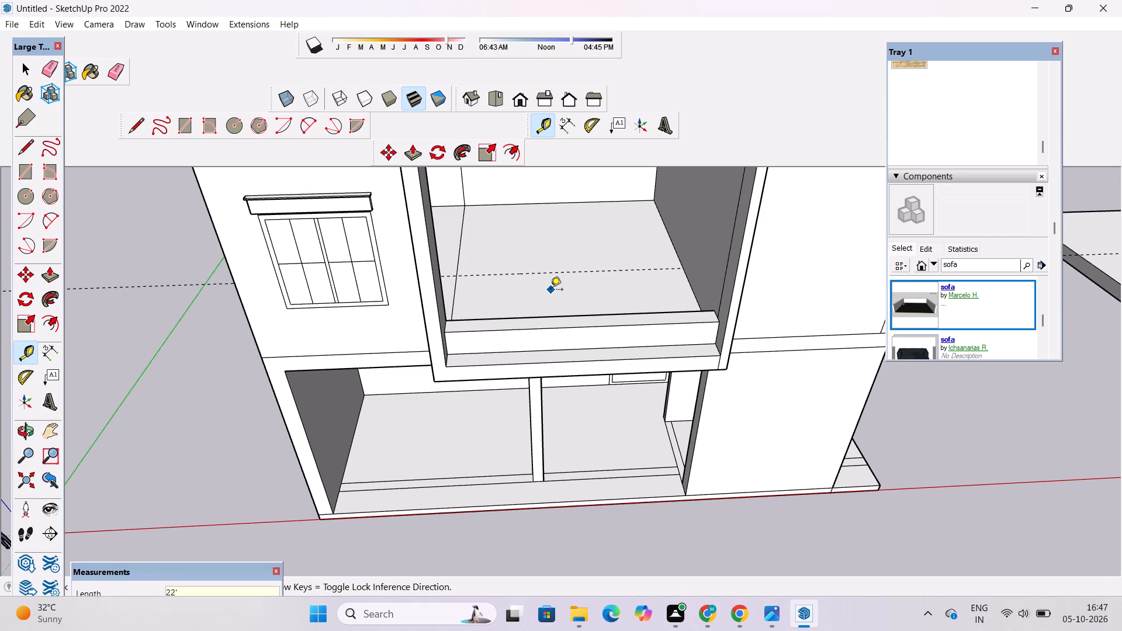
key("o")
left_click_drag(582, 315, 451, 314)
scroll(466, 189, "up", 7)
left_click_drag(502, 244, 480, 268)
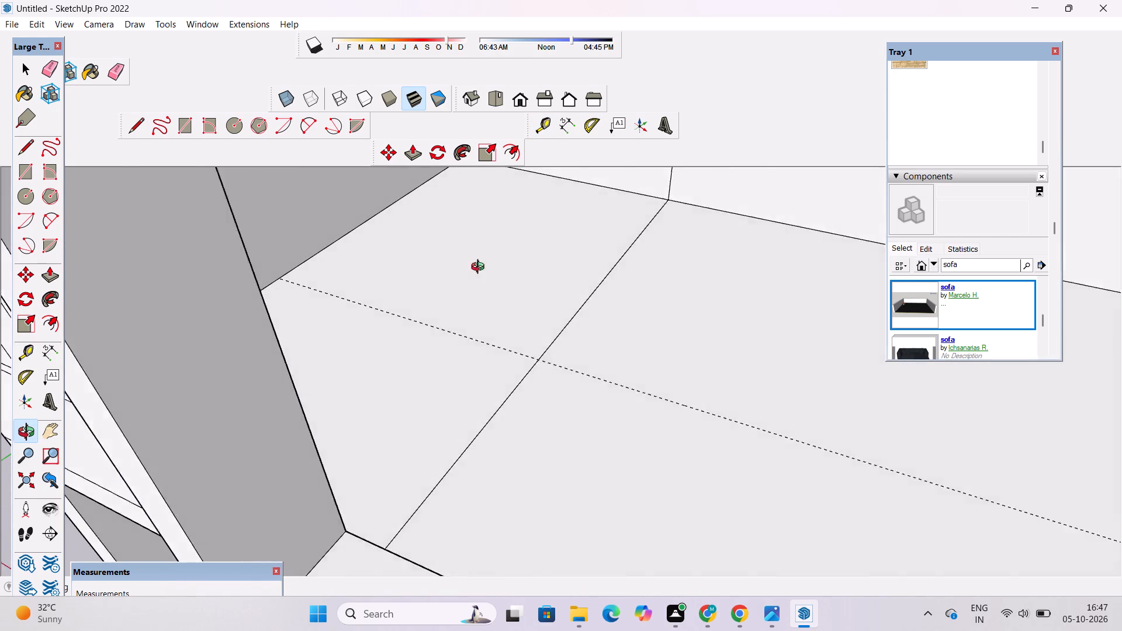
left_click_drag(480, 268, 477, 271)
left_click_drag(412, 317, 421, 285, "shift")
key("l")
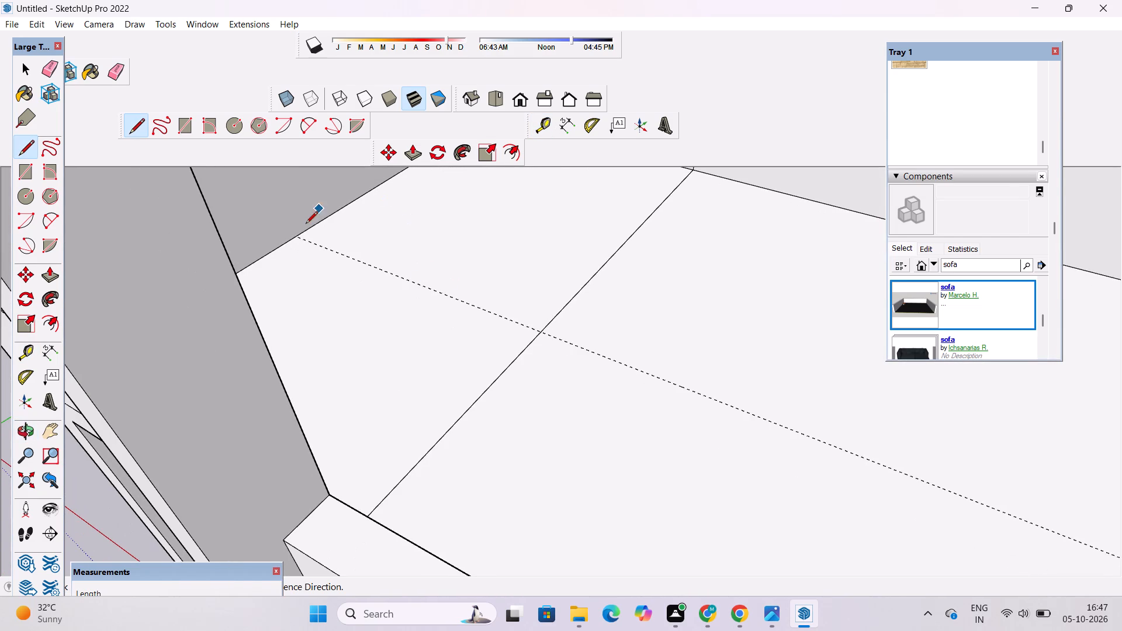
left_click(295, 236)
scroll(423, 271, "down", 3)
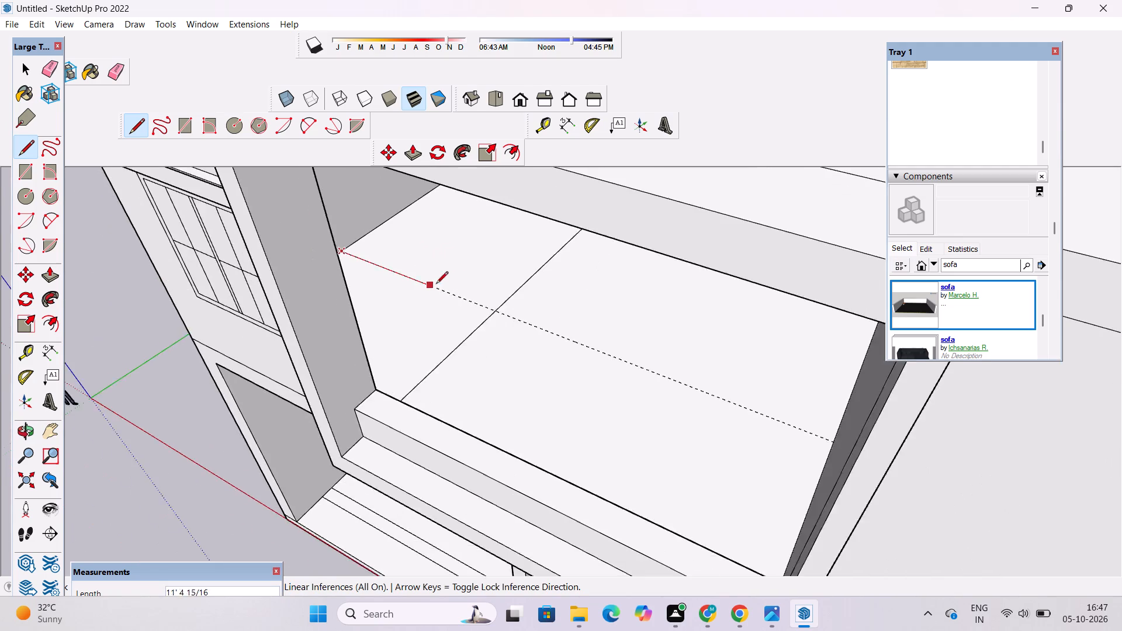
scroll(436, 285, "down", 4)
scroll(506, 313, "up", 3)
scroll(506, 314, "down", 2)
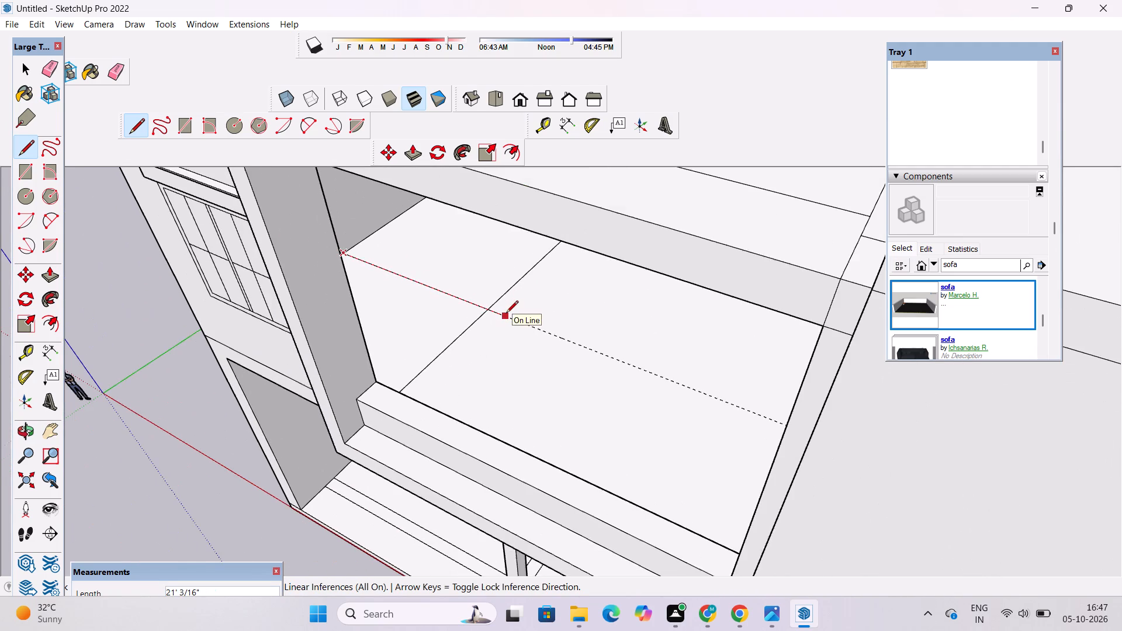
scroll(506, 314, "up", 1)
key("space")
Place a Tape Measure guide on the balcony room's floor, 17' in from the base of the side wall farther from the front window.
key("o")
left_click_drag(504, 335, 683, 318)
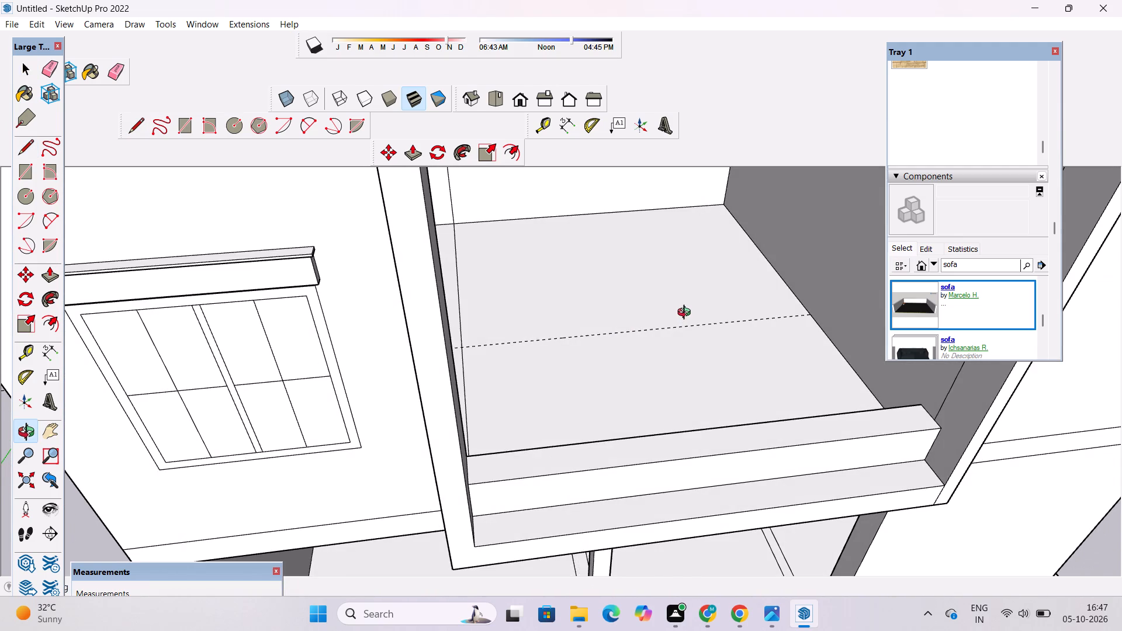
left_click_drag(687, 314, 661, 337, "shift")
left_click_drag(660, 338, 646, 286)
key("t")
scroll(645, 286, "down", 4)
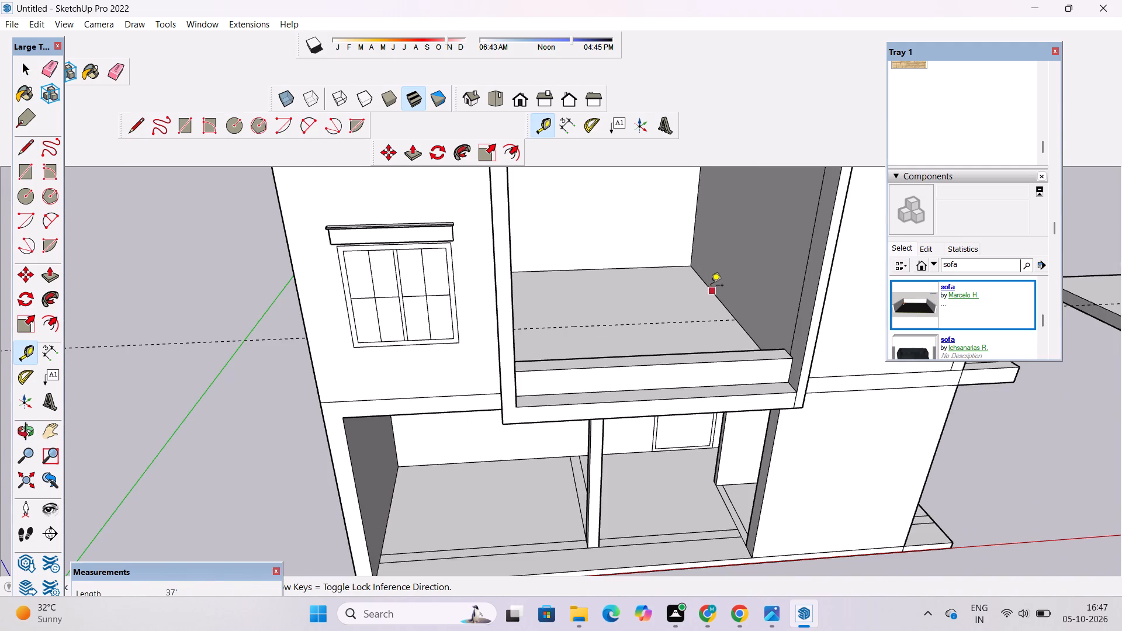
left_click(726, 313)
scroll(726, 313, "down", 6)
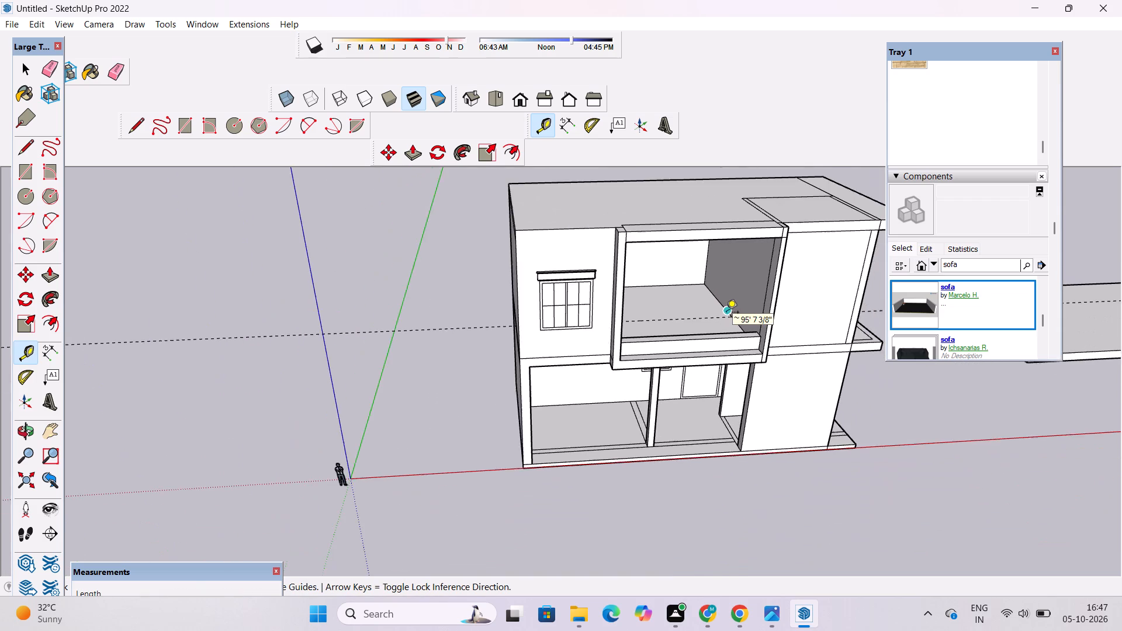
scroll(726, 313, "up", 2)
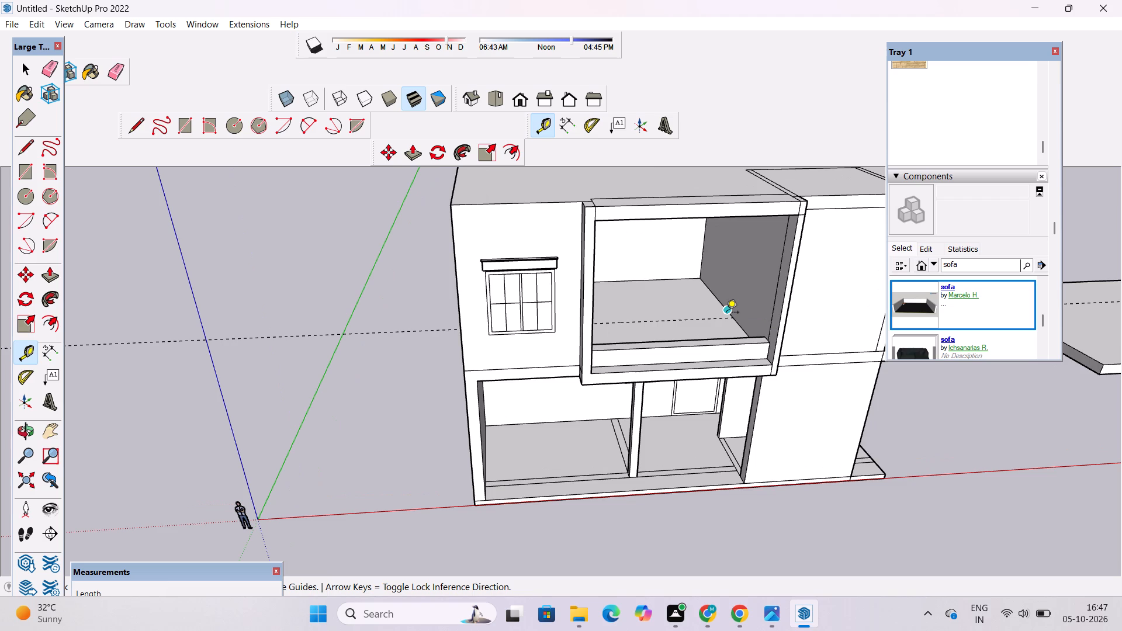
scroll(726, 313, "up", 5)
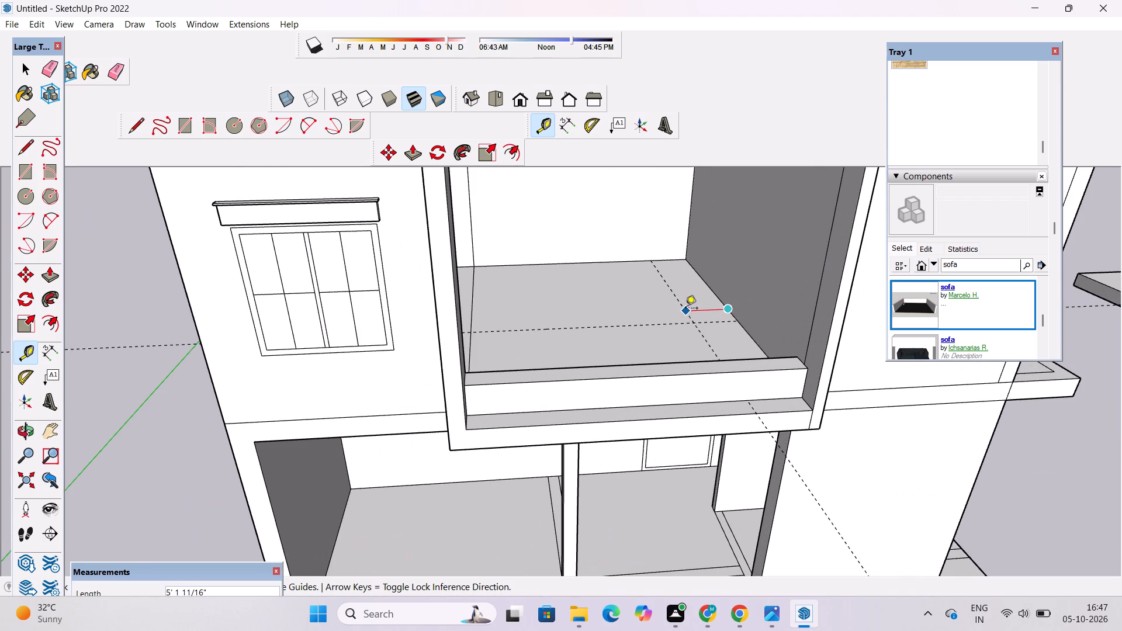
scroll(685, 308, "up", 3)
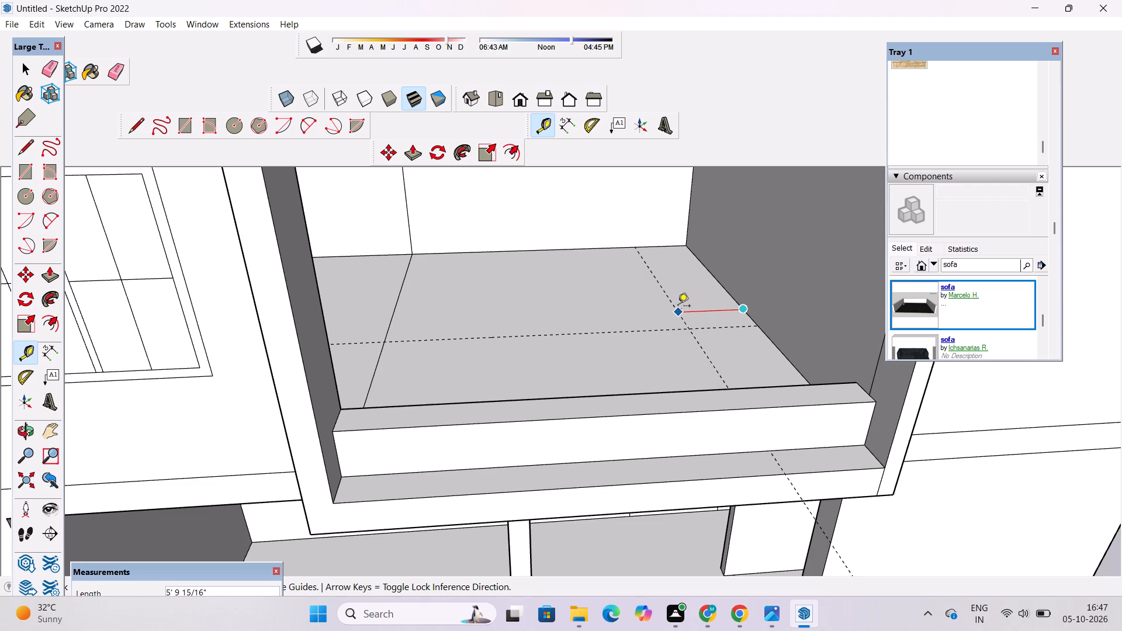
scroll(678, 307, "down", 2)
scroll(678, 307, "up", 1)
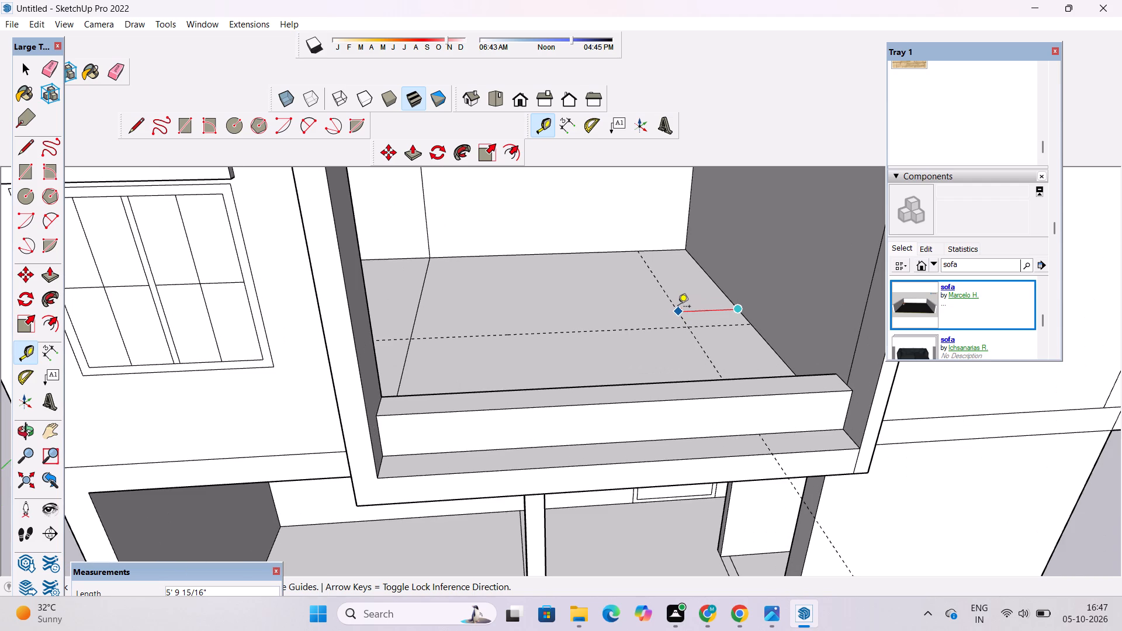
scroll(678, 307, "up", 1)
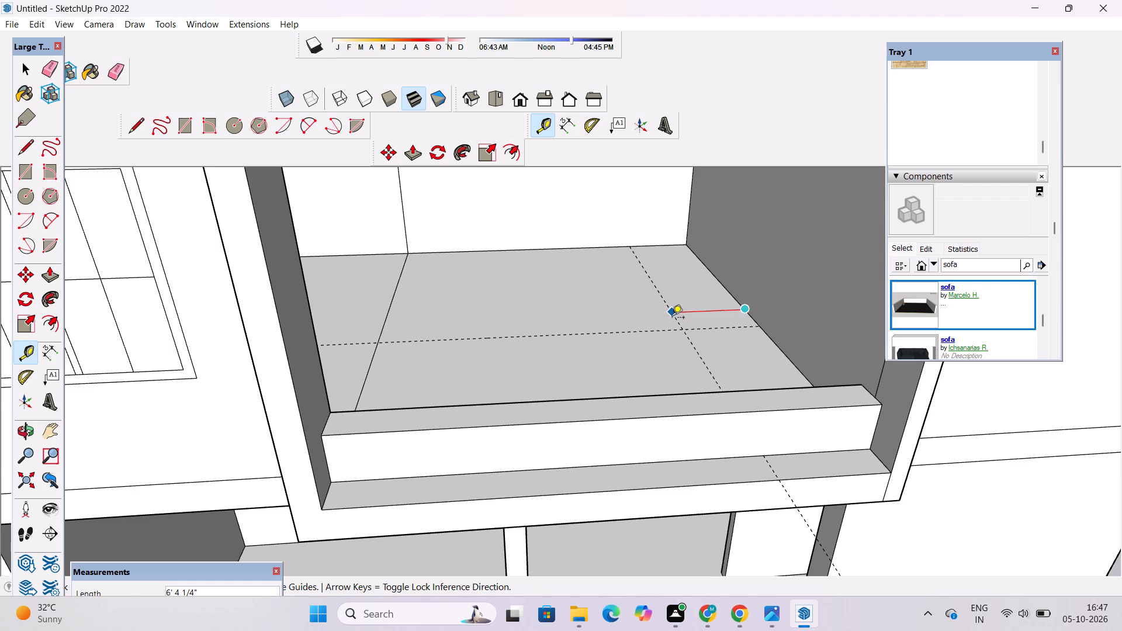
scroll(676, 314, "up", 1)
scroll(676, 314, "down", 4)
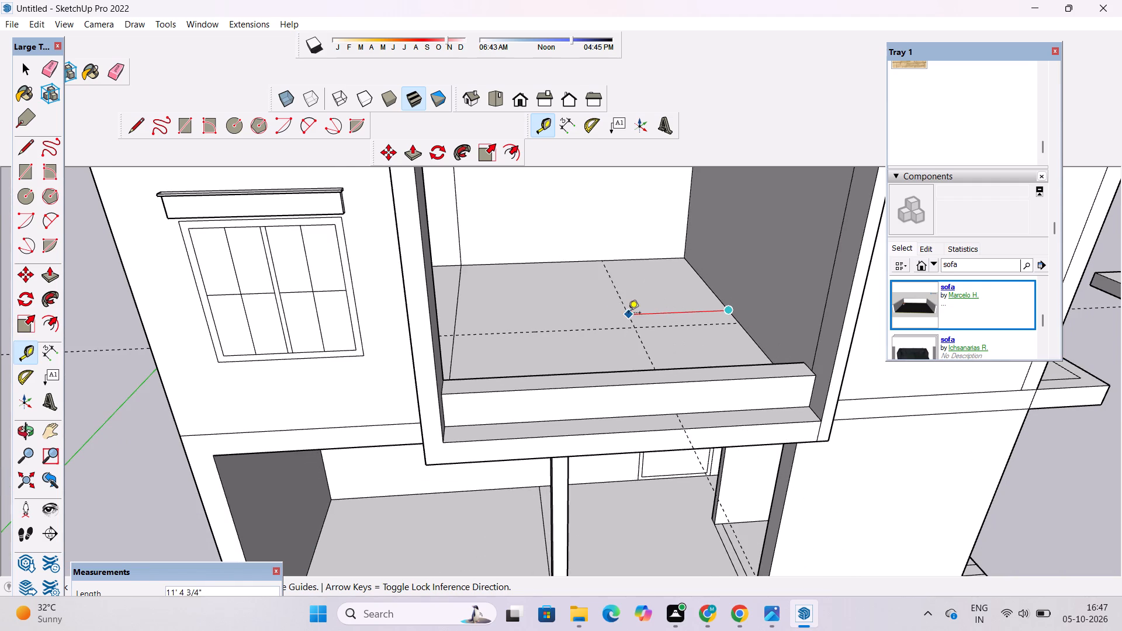
scroll(611, 309, "down", 4)
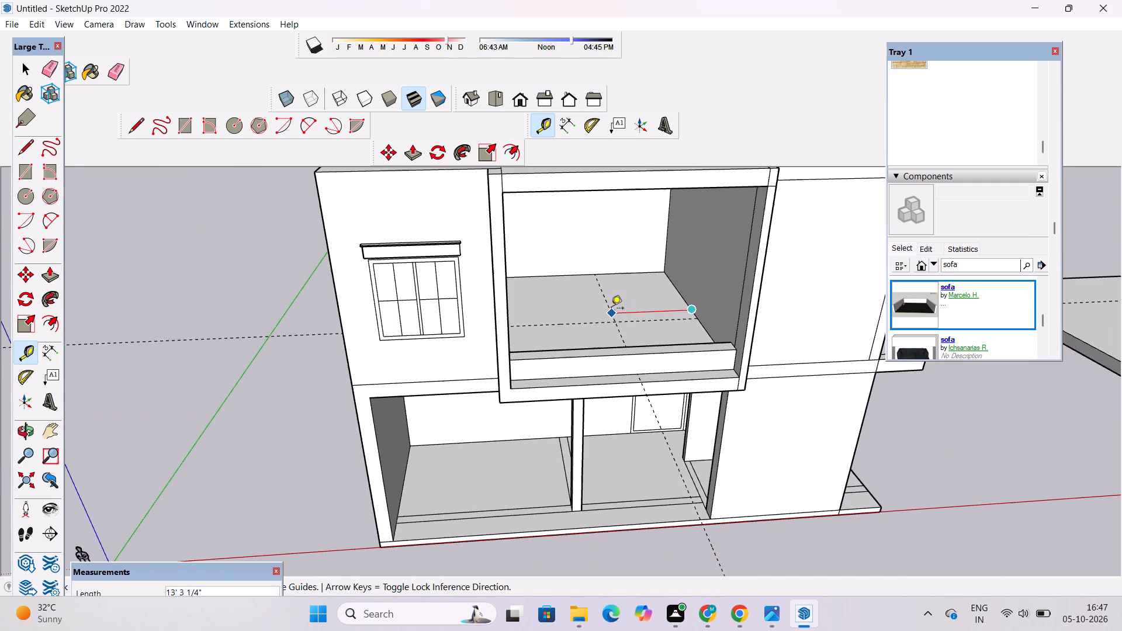
scroll(552, 307, "up", 2)
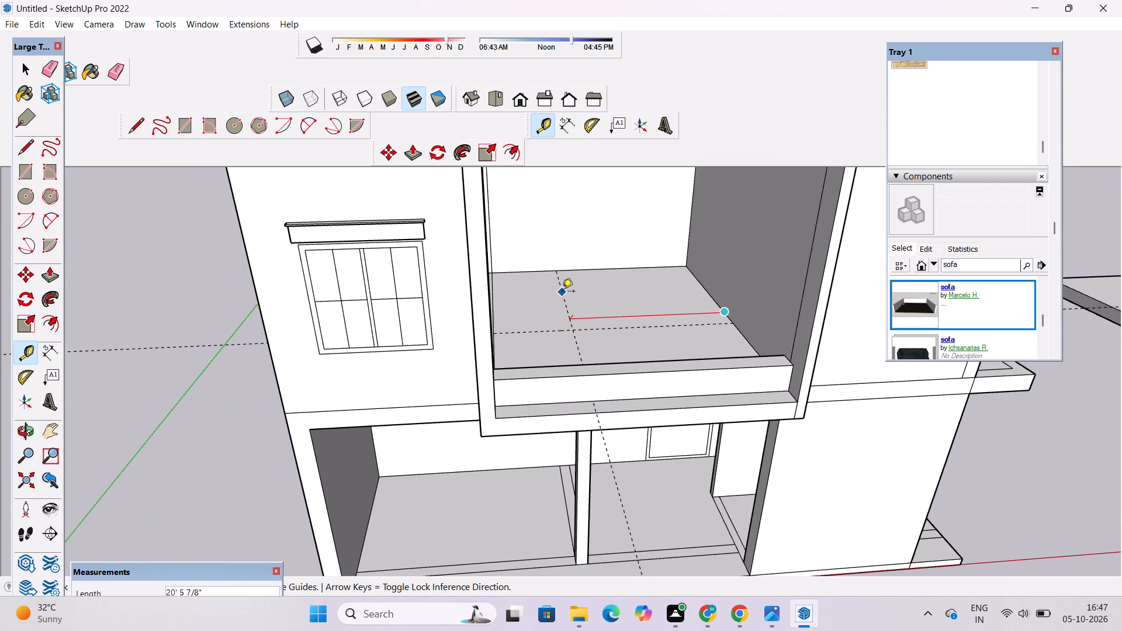
scroll(562, 292, "up", 1)
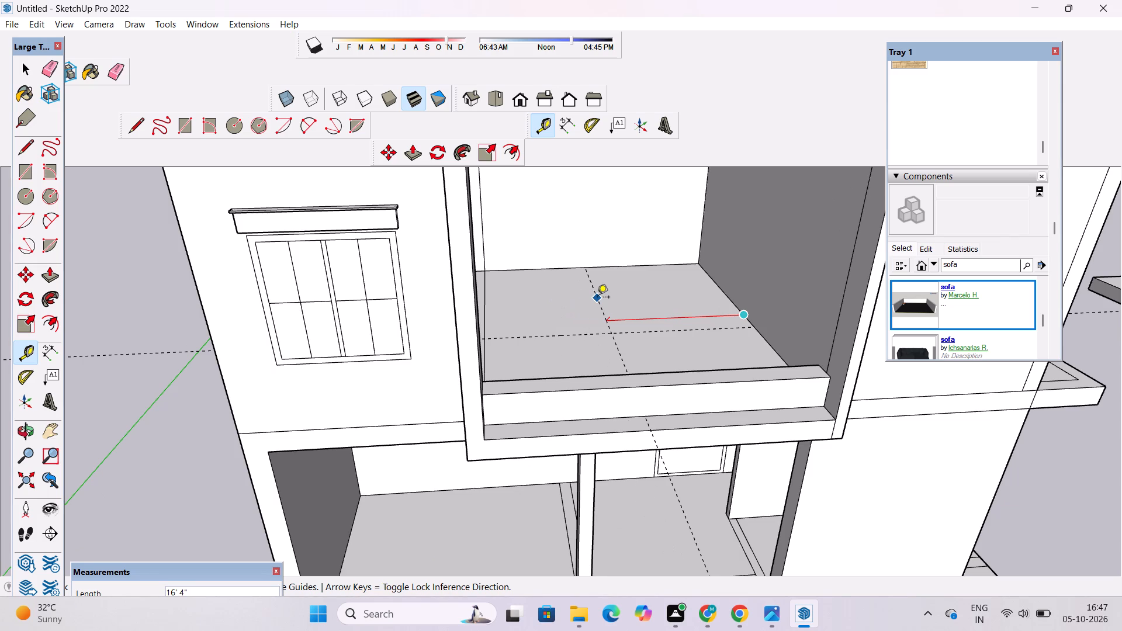
type("17'")
key("Return")
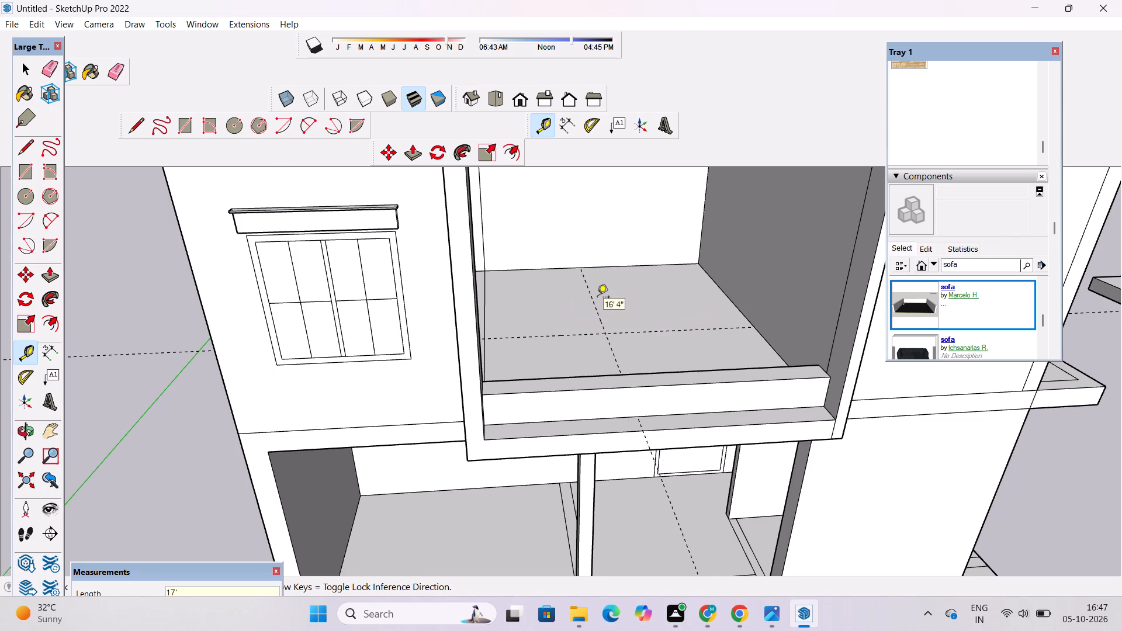
Draw lines along the guides on the balcony room's floor, from the rear wall to their crossing and on to the side wall nearer the front window.
key("l")
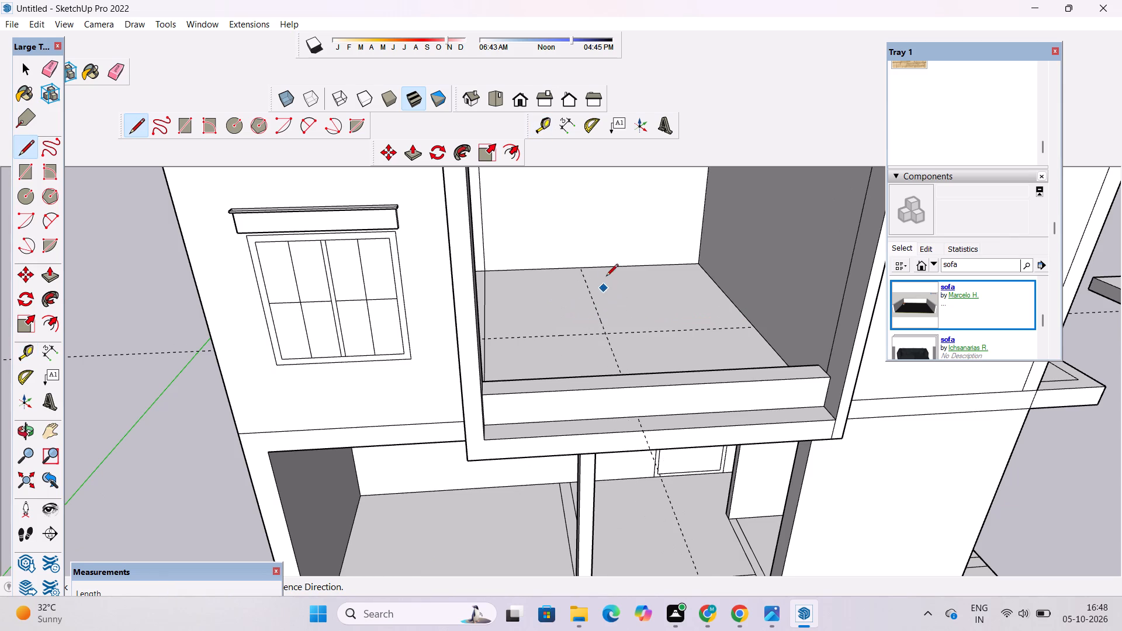
left_click(580, 268)
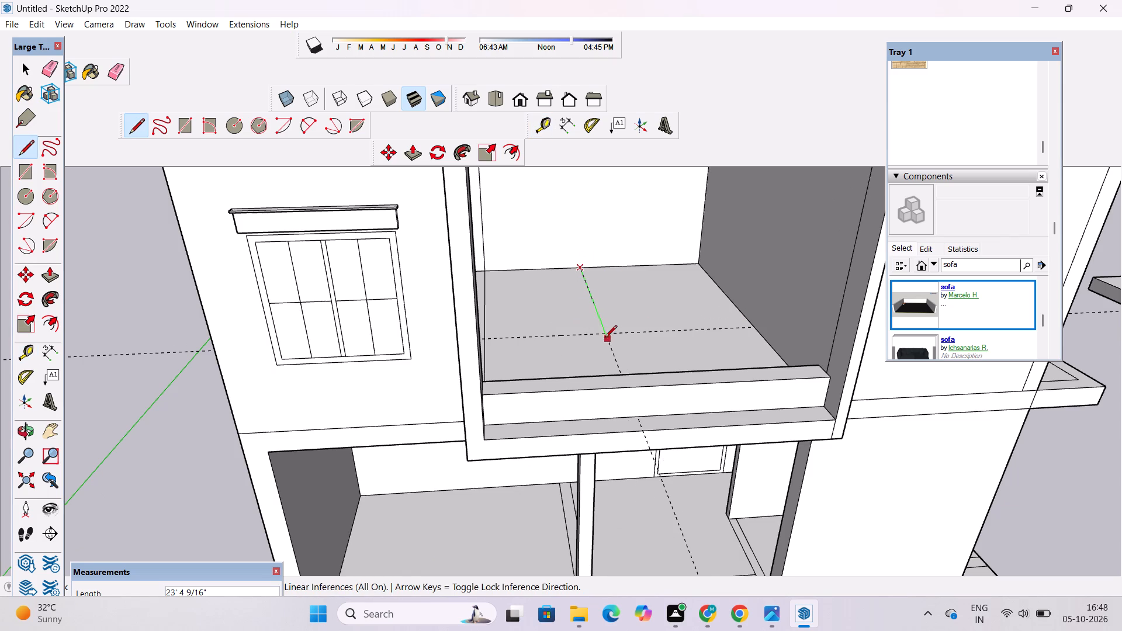
left_click(605, 336)
key("o")
left_click_drag(634, 336, 608, 340)
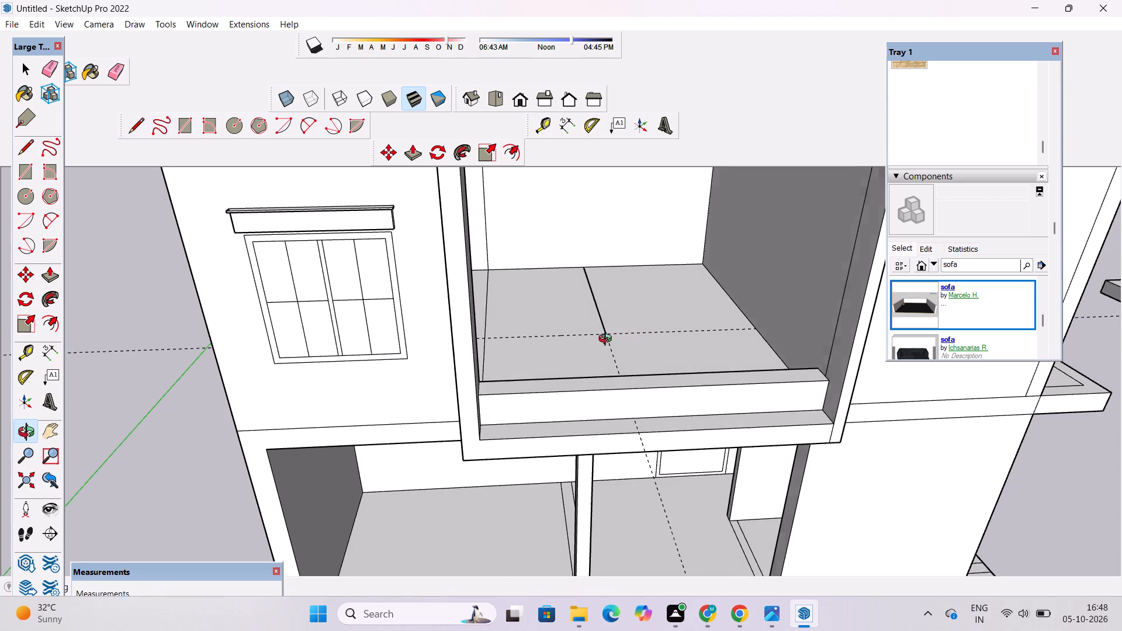
left_click_drag(608, 340, 442, 345)
scroll(404, 290, "up", 10)
left_click_drag(477, 289, 459, 294)
scroll(459, 296, "down", 5)
key("l")
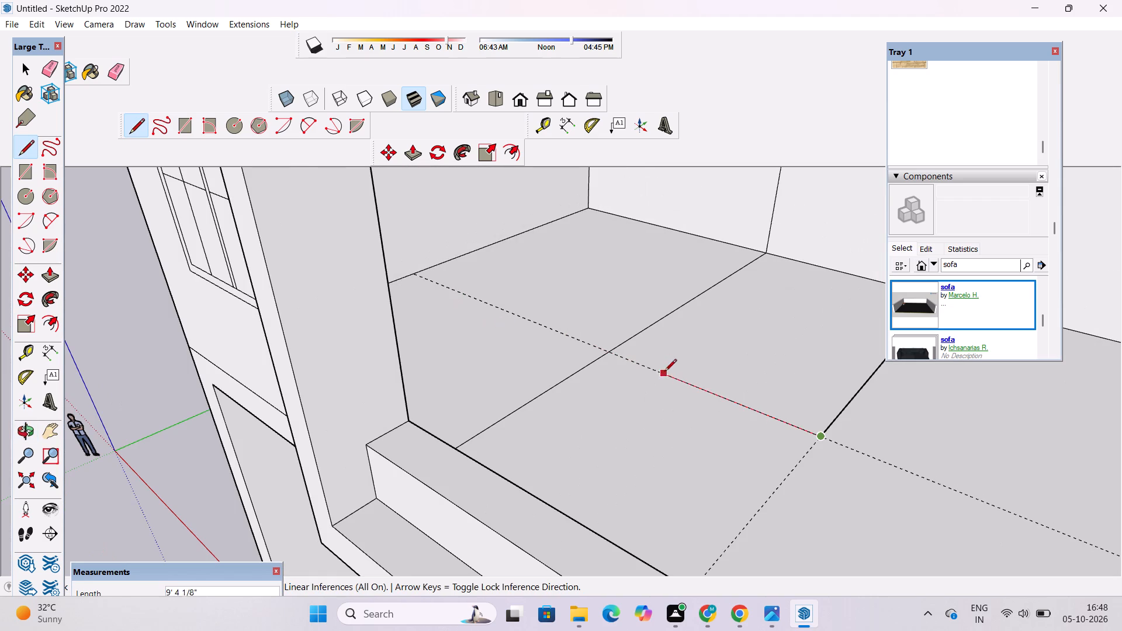
left_click(415, 273)
key("space")
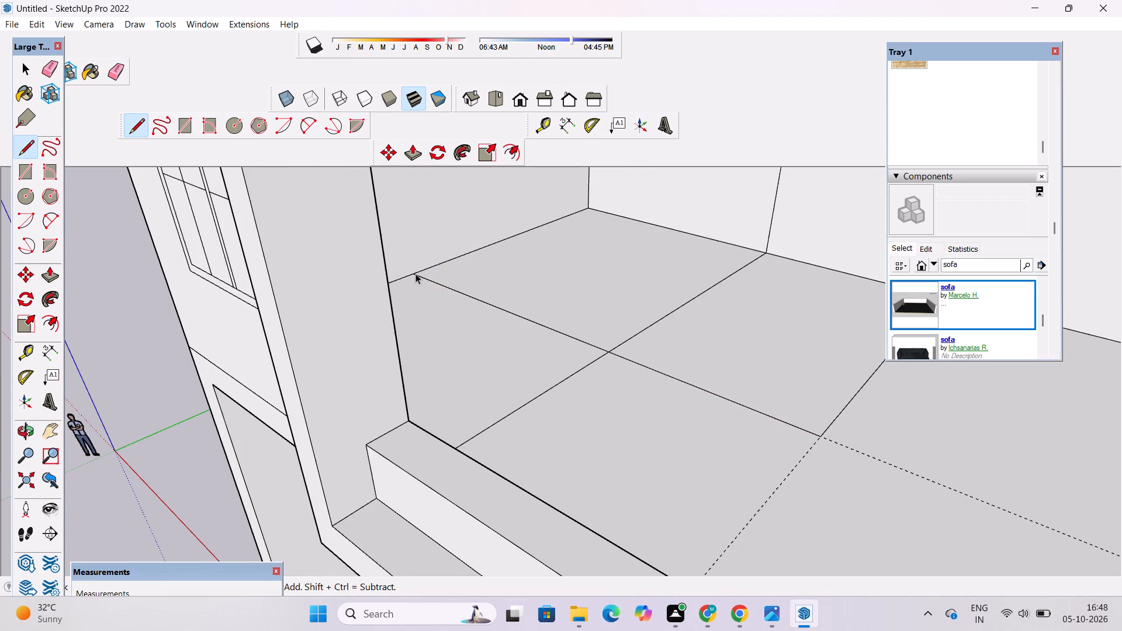
Erase both Tape Measure guides running through the building.
key("o")
scroll(425, 289, "down", 7)
left_click_drag(426, 326, 546, 333)
scroll(548, 331, "down", 7)
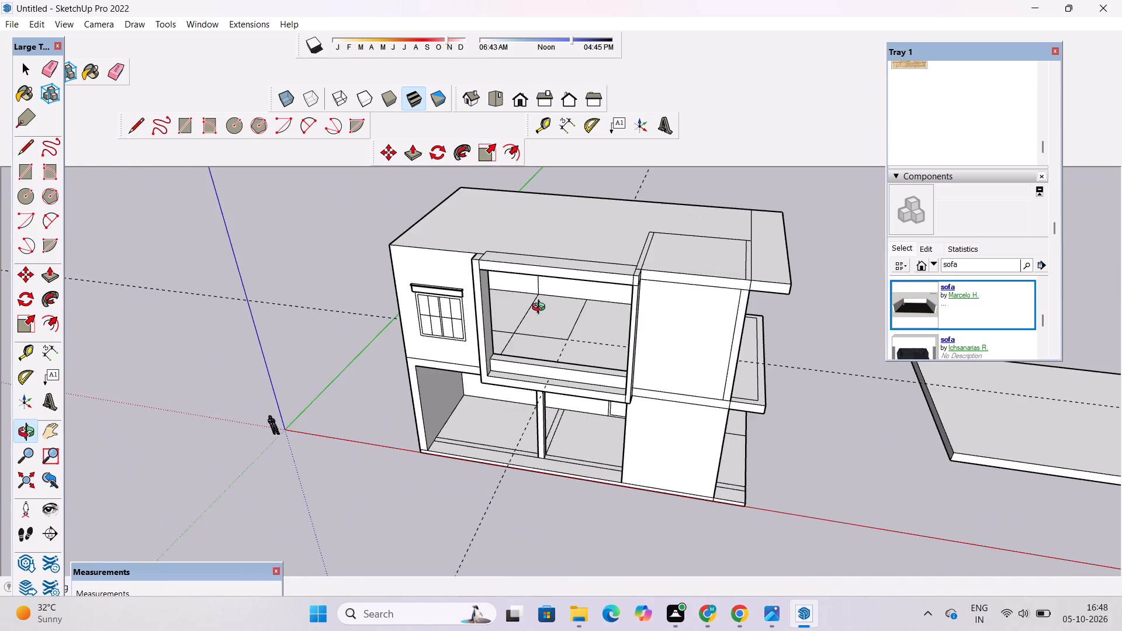
scroll(541, 290, "down", 3)
left_click_drag(296, 366, 311, 375)
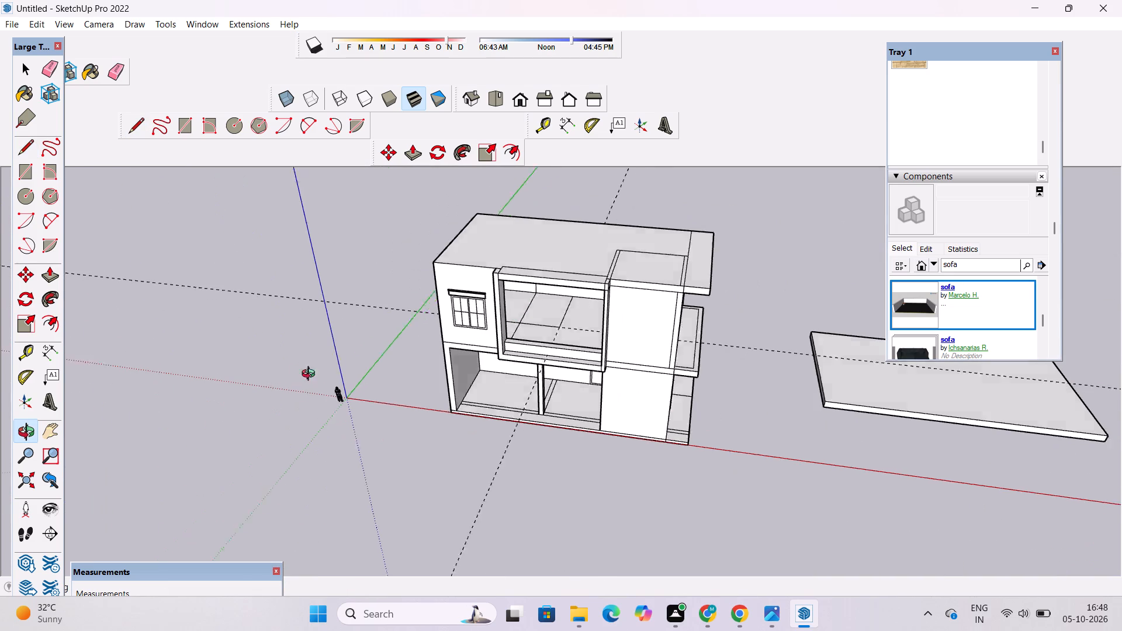
left_click_drag(311, 375, 413, 412)
left_click_drag(432, 398, 363, 406, "shift")
left_click_drag(362, 406, 329, 391)
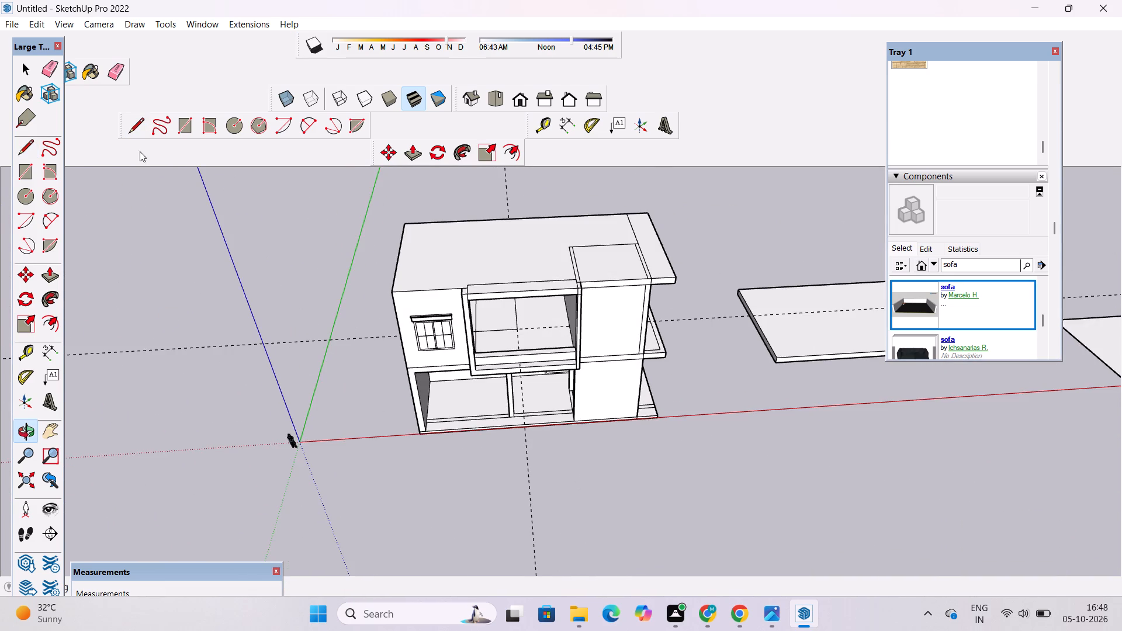
left_click(119, 66)
left_click_drag(296, 344, 297, 336)
left_click_drag(515, 181, 509, 196)
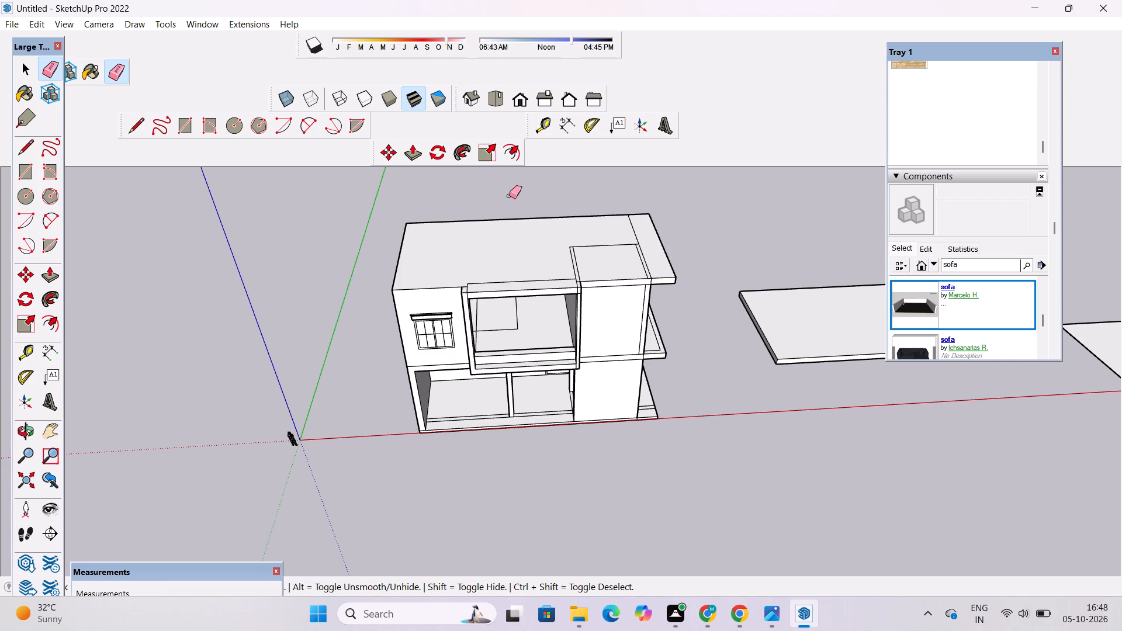
Examine the building's front and side, including the balcony room and its outlined floor area.
key("o")
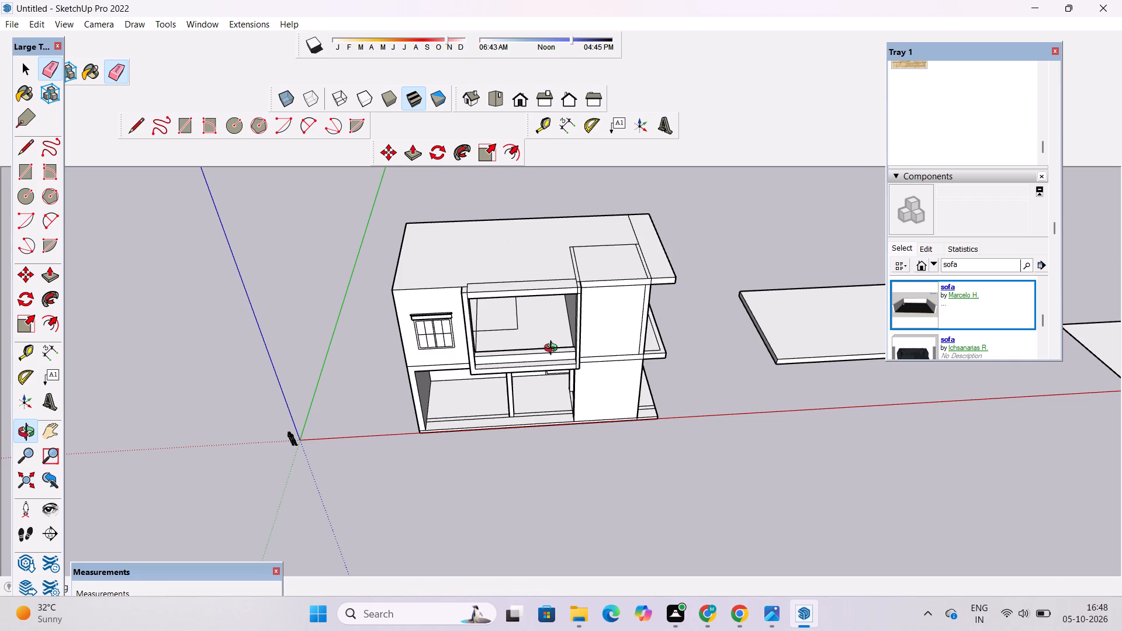
scroll(553, 349, "up", 3)
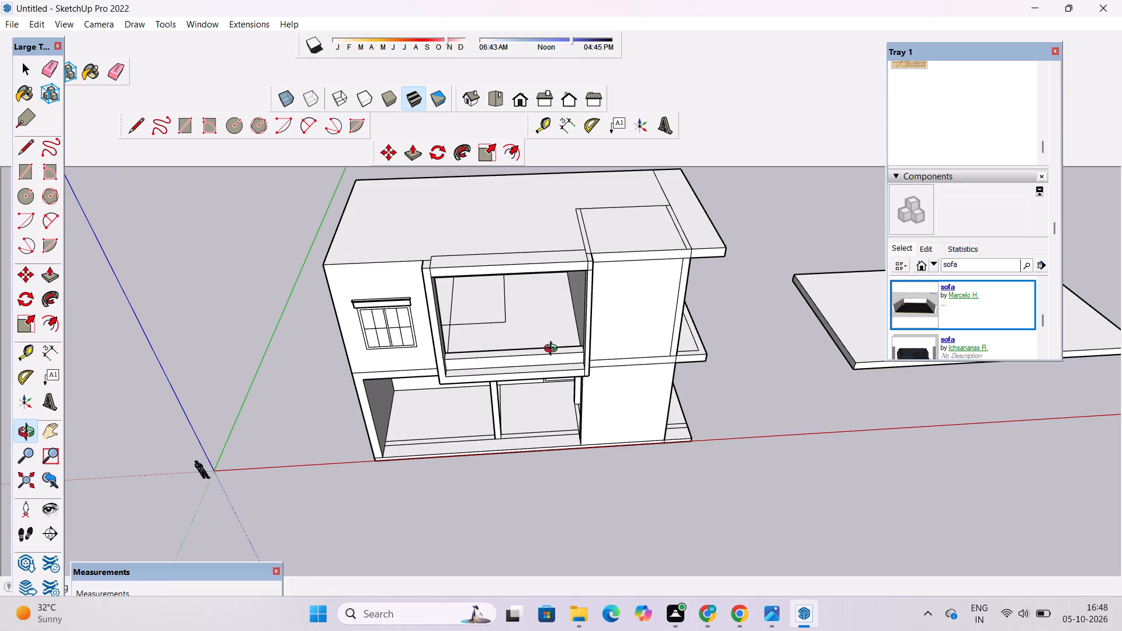
scroll(573, 397, "down", 3)
scroll(573, 400, "up", 1)
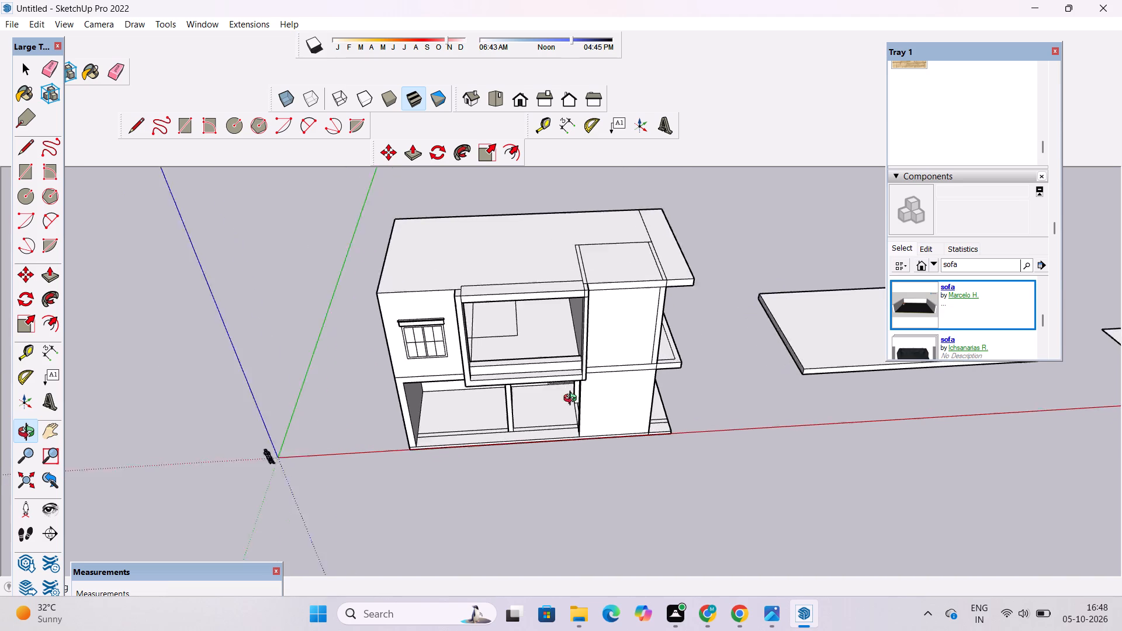
scroll(573, 400, "up", 2)
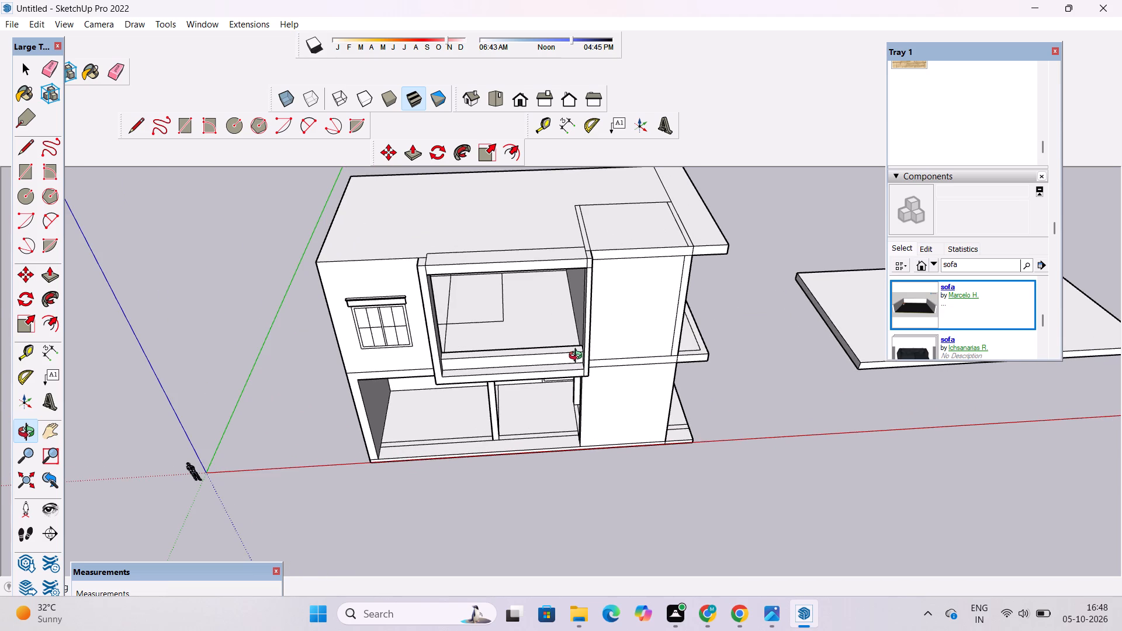
scroll(577, 357, "up", 3)
left_click_drag(579, 362, 562, 315)
left_click(562, 315)
scroll(560, 314, "down", 2)
left_click_drag(565, 331, 567, 351, "shift")
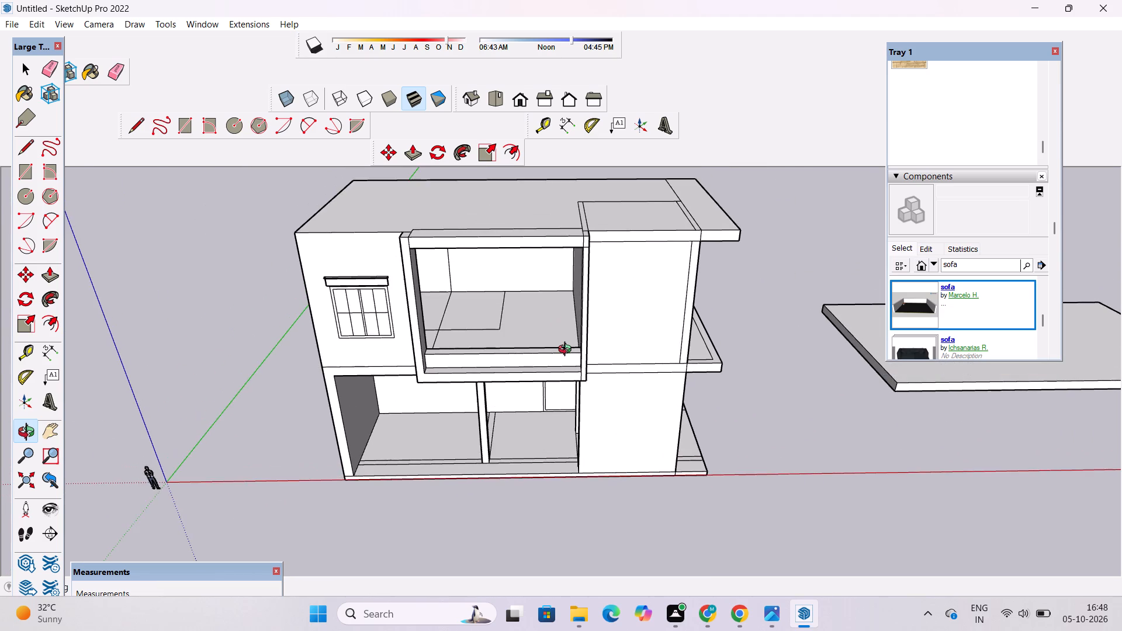
scroll(567, 351, "up", 3)
left_click_drag(567, 373, 545, 293)
scroll(360, 306, "down", 4)
left_click_drag(426, 337, 542, 377)
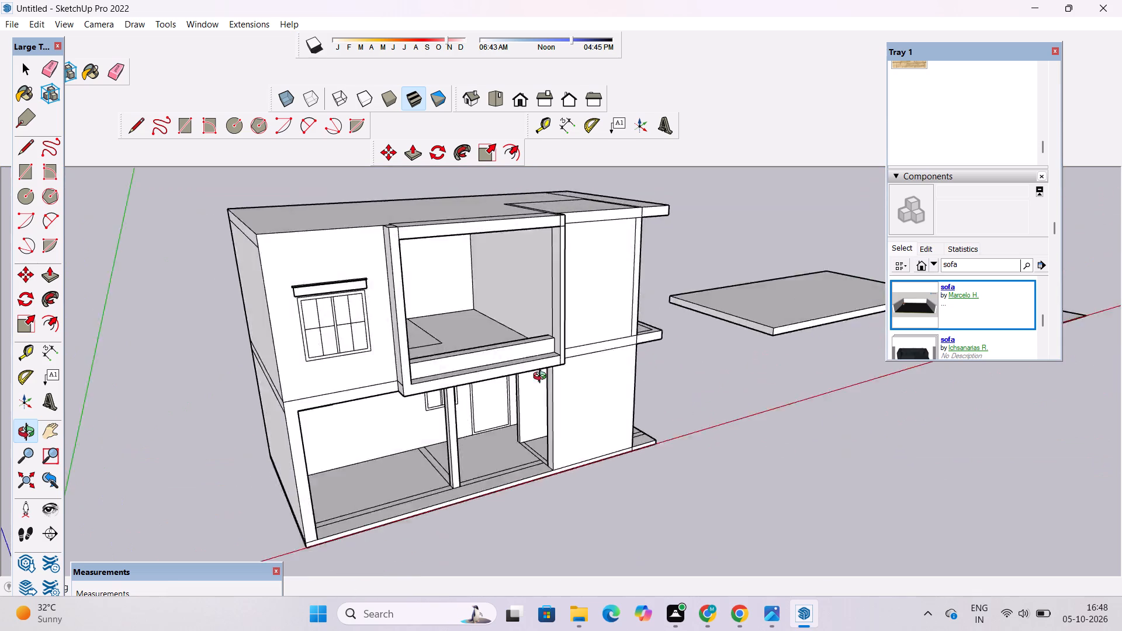
left_click_drag(542, 377, 171, 369)
scroll(565, 337, "up", 3)
left_click_drag(566, 337, 528, 327, "shift")
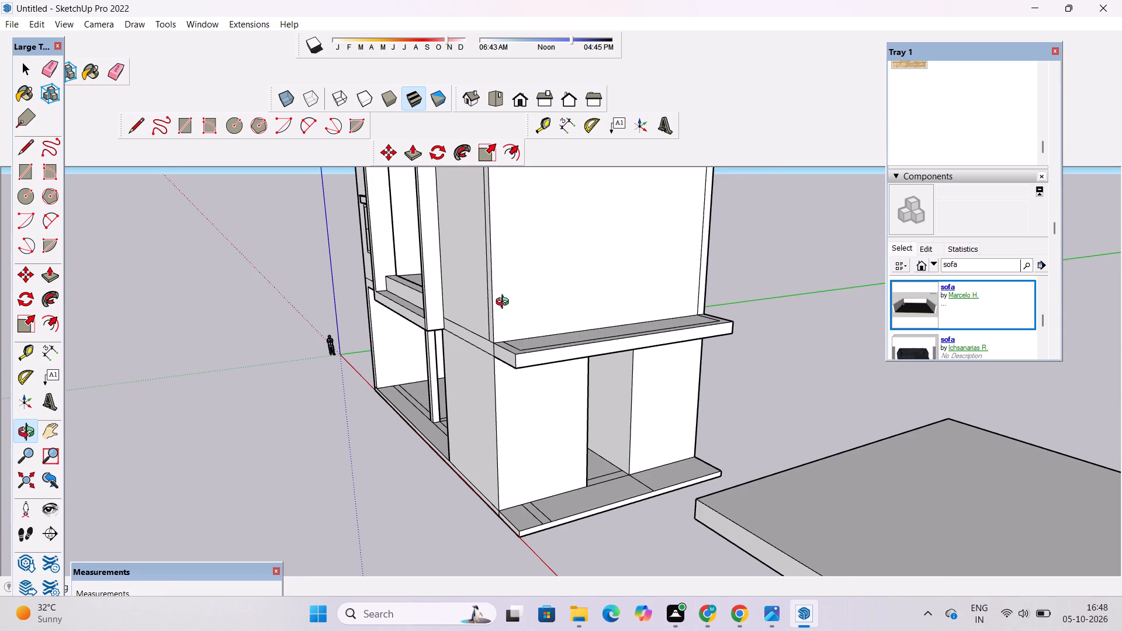
scroll(505, 303, "down", 3)
left_click_drag(434, 318, 666, 354)
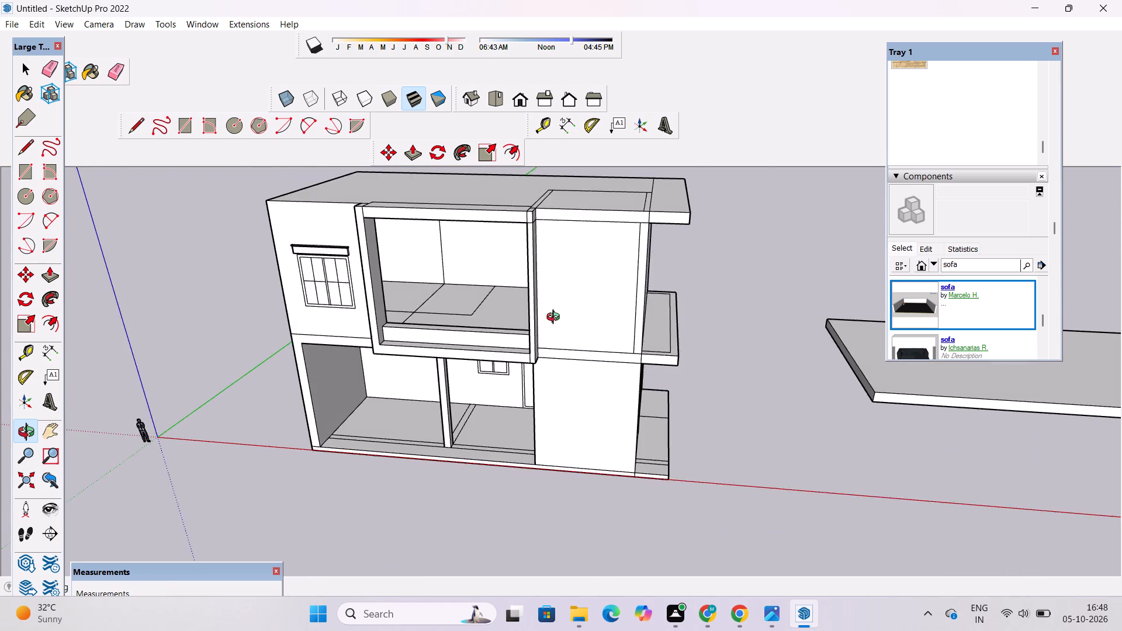
Erase the vertical line on the balcony room's rear wall and the floor line crossing the outlined rectangle.
scroll(556, 318, "up", 5)
left_click_drag(295, 384, 340, 445)
scroll(330, 405, "up", 1)
left_click_drag(330, 402, 437, 402, "shift")
left_click_drag(437, 415, 381, 376, "shift")
scroll(414, 240, "up", 4)
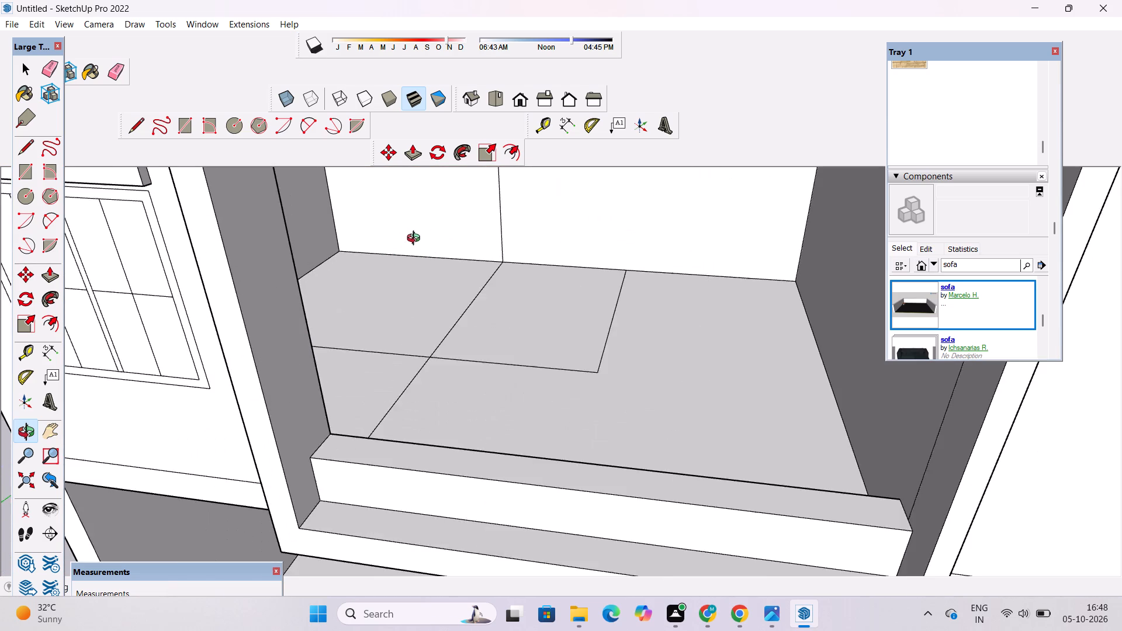
left_click_drag(449, 295, 449, 338, "shift")
left_click_drag(448, 339, 445, 314)
key("e")
left_click_drag(503, 219, 505, 245)
left_click_drag(469, 335, 476, 363)
Examine the front of the building and the outlined rectangle on the balcony room's floor.
key("o")
scroll(473, 330, "down", 6)
left_click_drag(476, 411, 503, 307)
left_click_drag(510, 350, 532, 402)
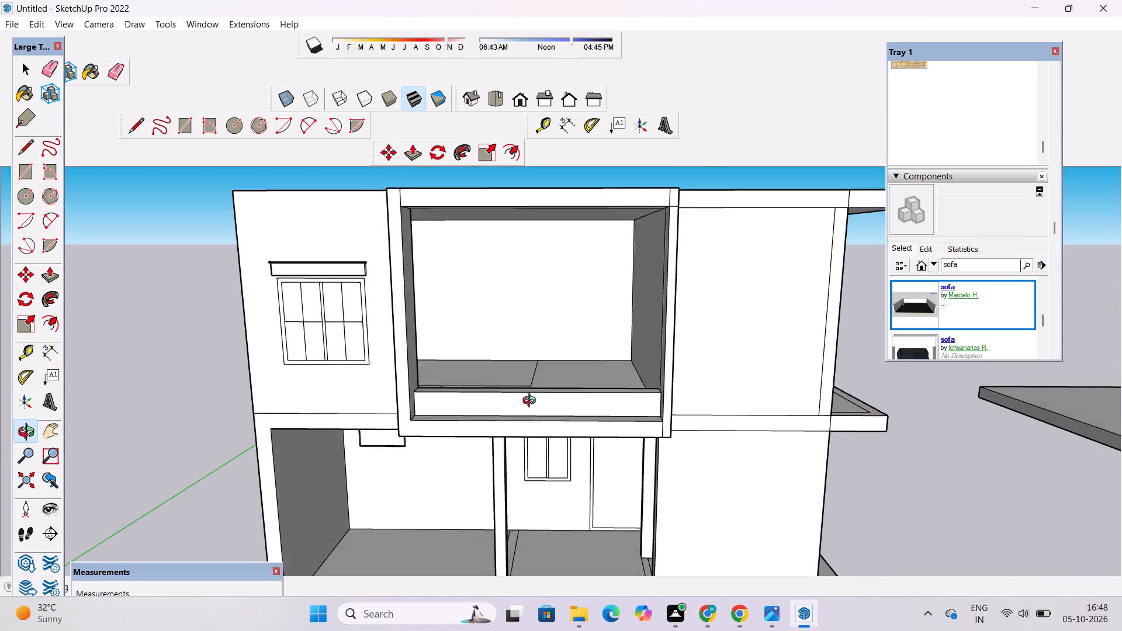
left_click_drag(532, 402, 533, 443)
left_click_drag(524, 388, 524, 432)
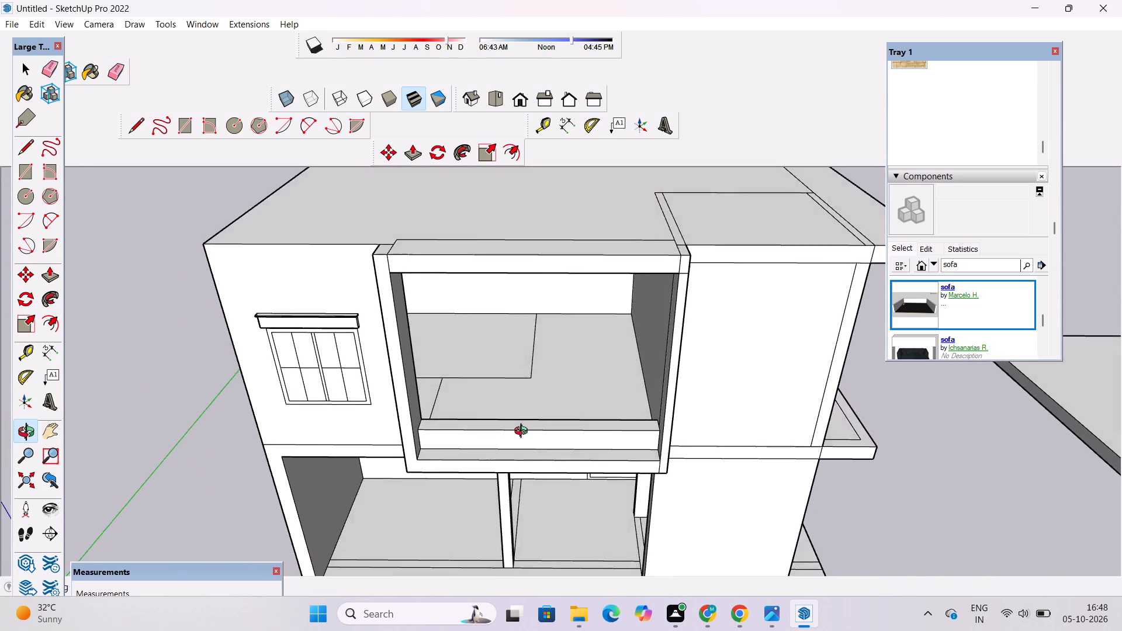
left_click_drag(524, 432, 508, 265)
left_click_drag(504, 320, 471, 370)
scroll(470, 370, "down", 2)
left_click_drag(469, 373, 528, 452)
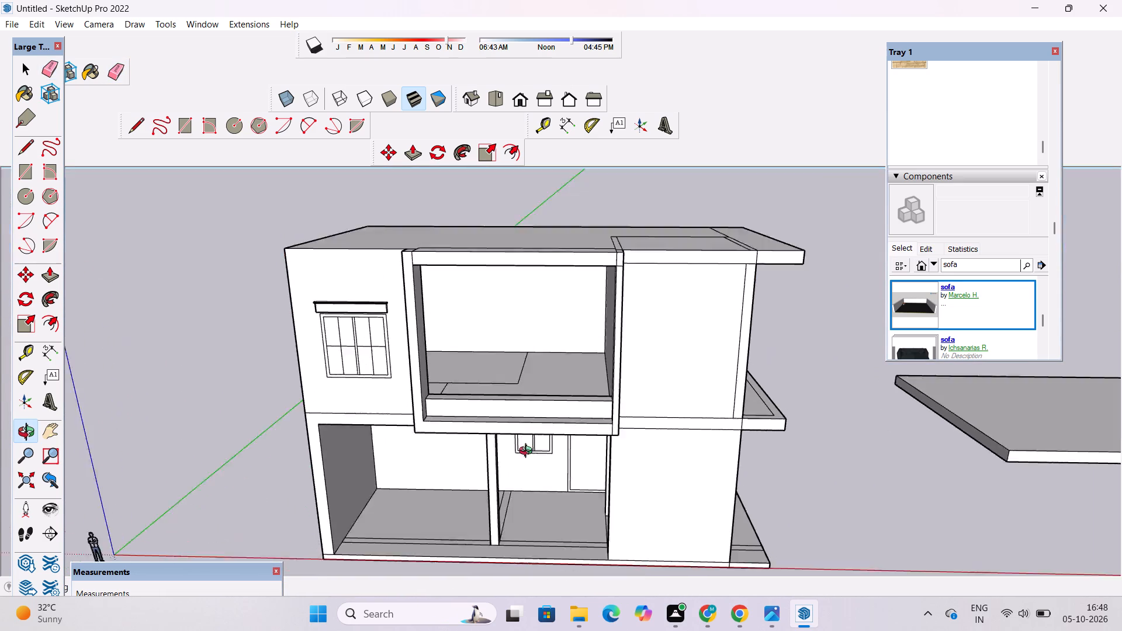
left_click_drag(528, 452, 539, 468)
Push/Pull the outlined rectangle on the balcony room's floor 25' up to the ceiling.
scroll(509, 365, "up", 5)
left_click_drag(508, 360, 490, 408, "shift")
left_click_drag(480, 412, 476, 366)
key("space")
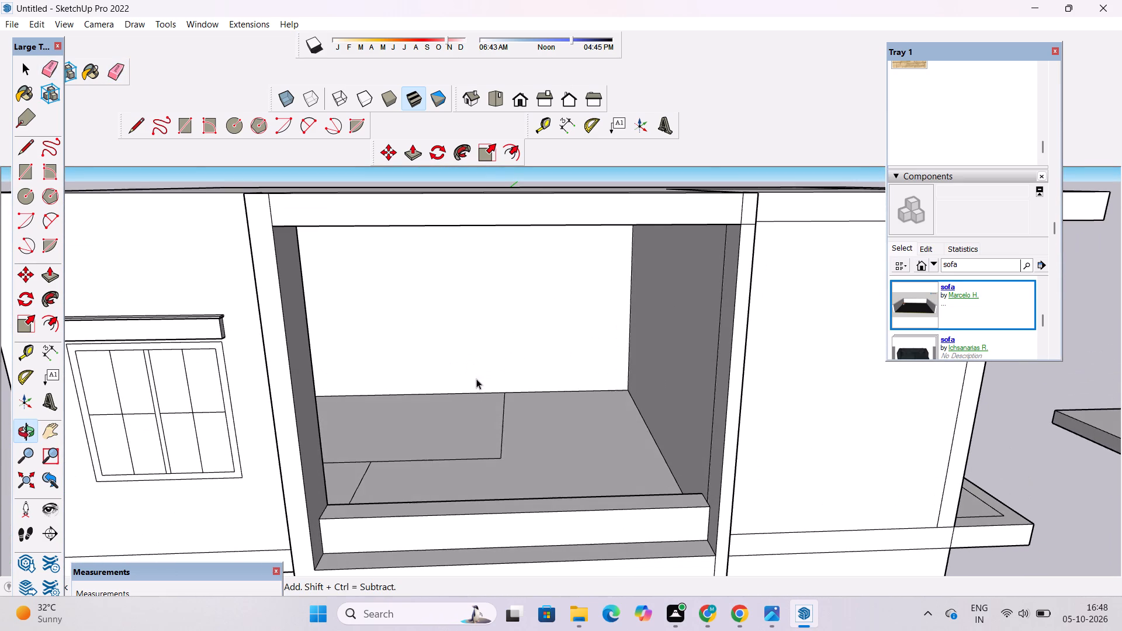
left_click(455, 425)
key("p")
left_click(455, 425)
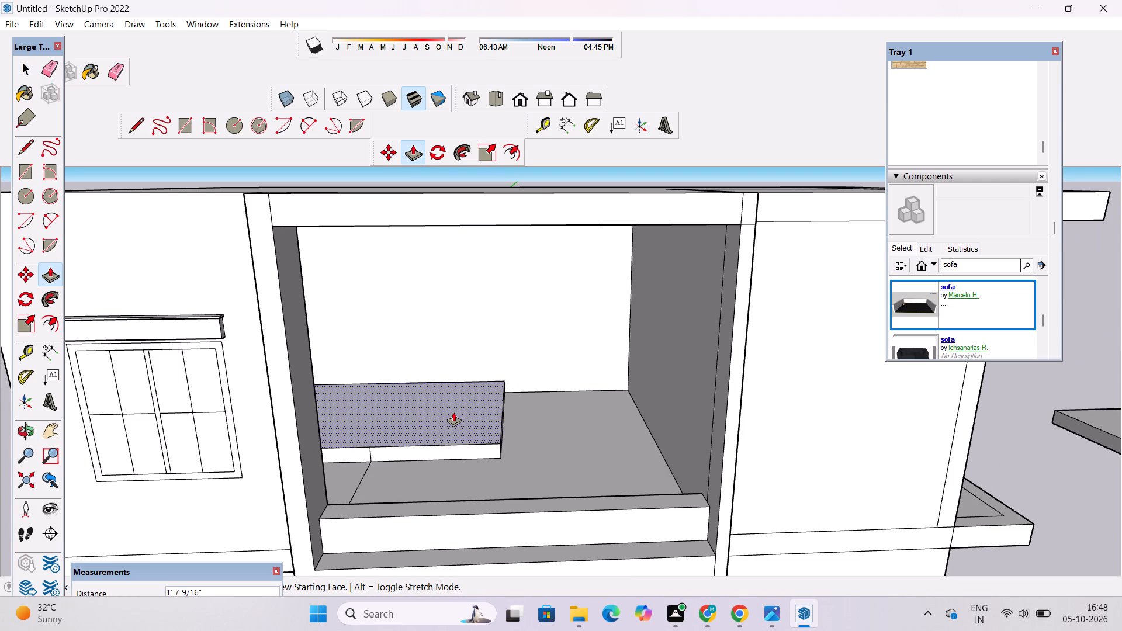
key("o")
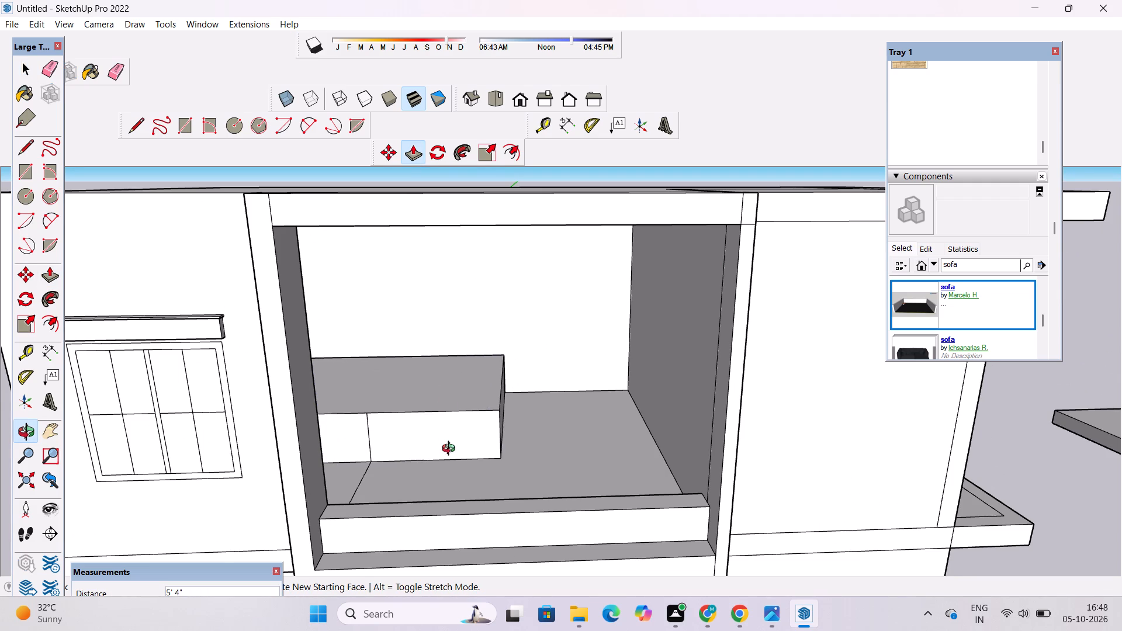
left_click_drag(452, 432, 460, 297)
left_click_drag(465, 331, 490, 442, "shift")
left_click_drag(486, 442, 472, 422)
left_click_drag(470, 435, 466, 375, "shift")
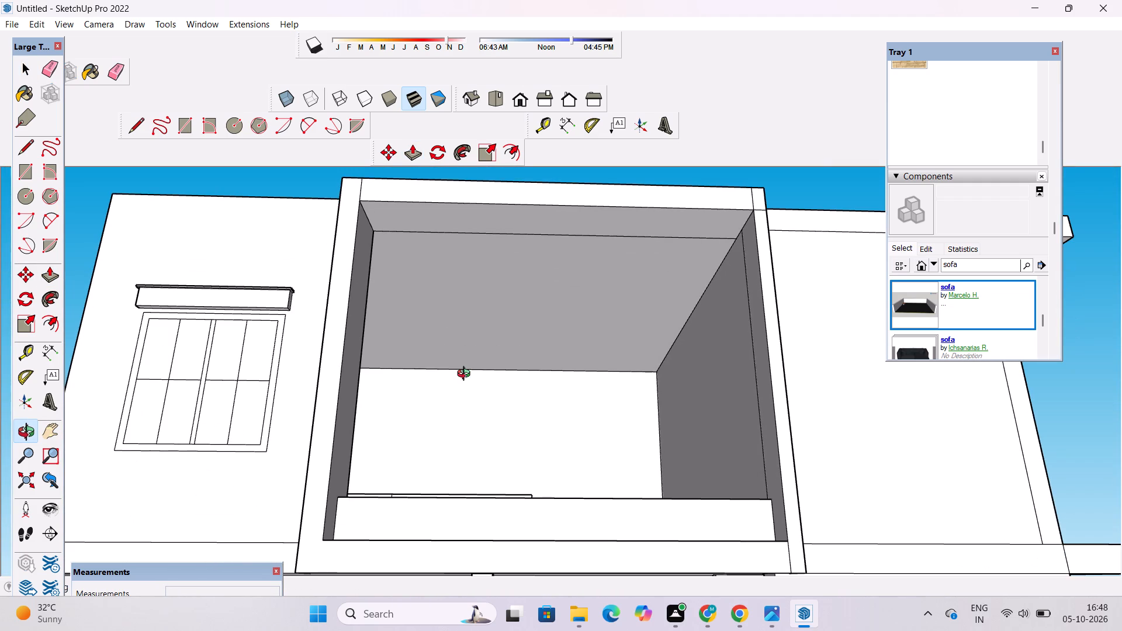
key("p")
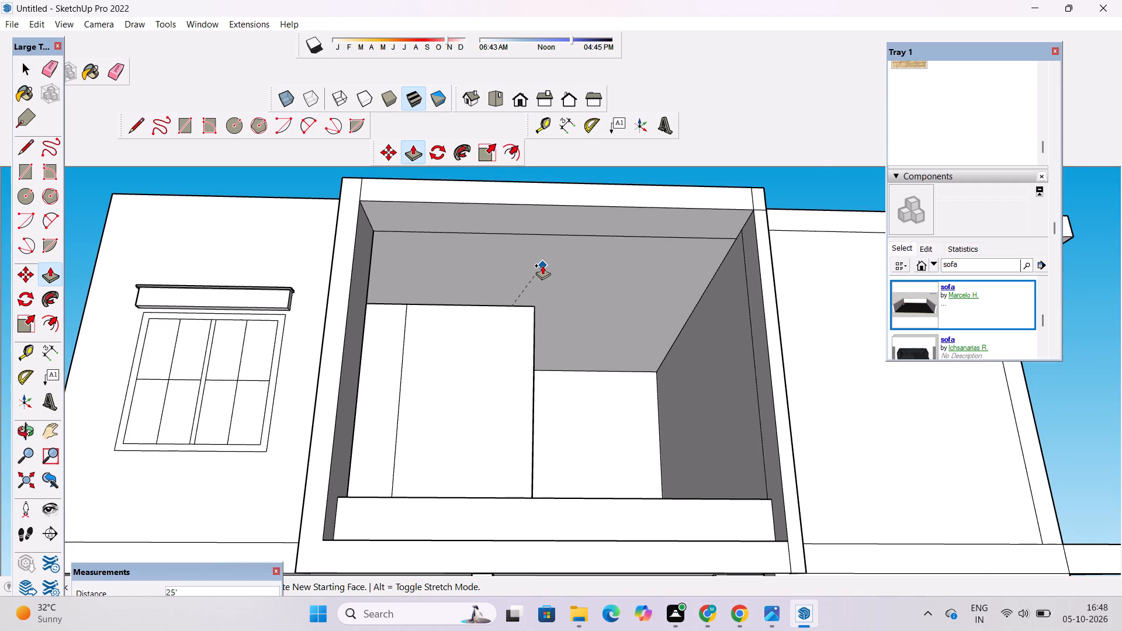
left_click(542, 265)
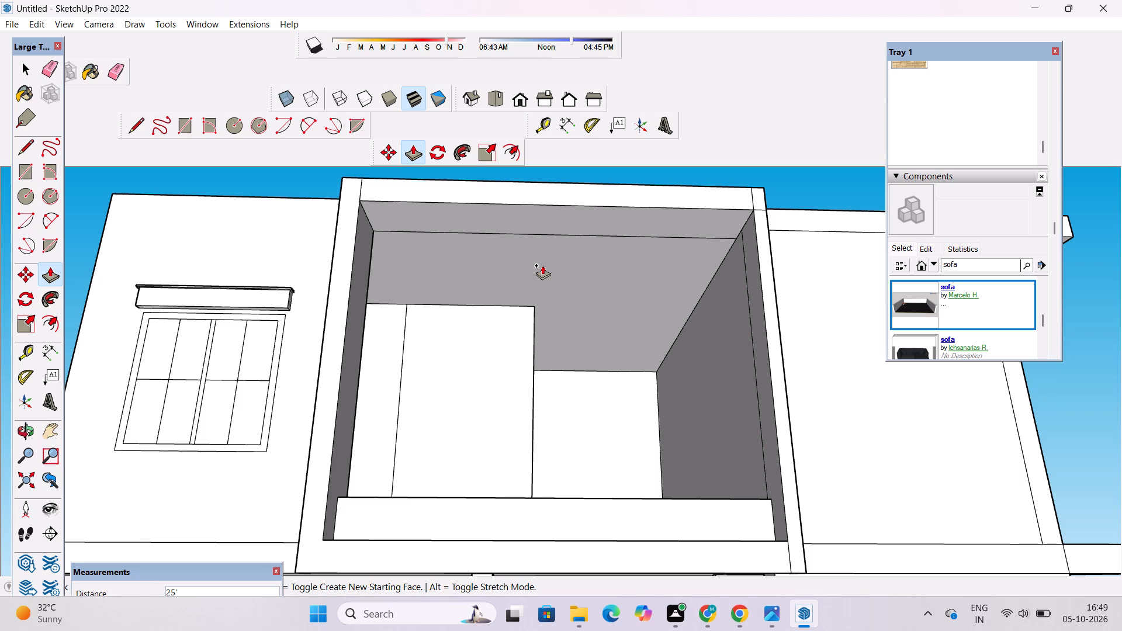
Erase the vertical line dividing the front face of the raised block in the balcony room.
key("space")
type("o")
scroll(542, 256, "down", 3)
left_click_drag(542, 256, 558, 440)
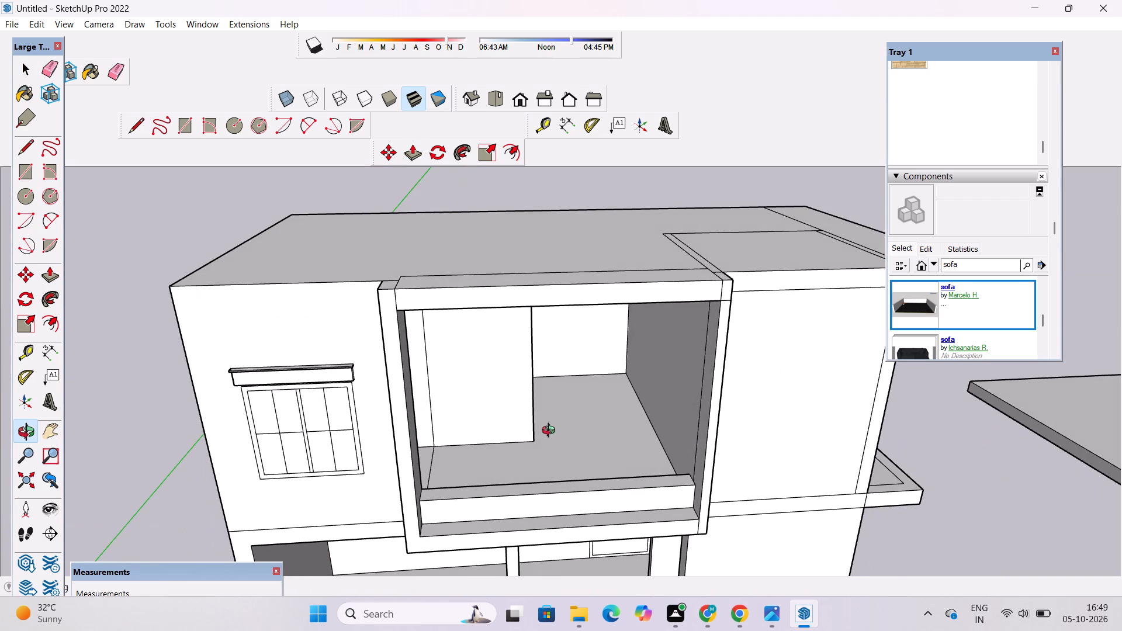
left_click_drag(581, 427, 563, 432, "shift")
left_click_drag(579, 436, 539, 407, "shift")
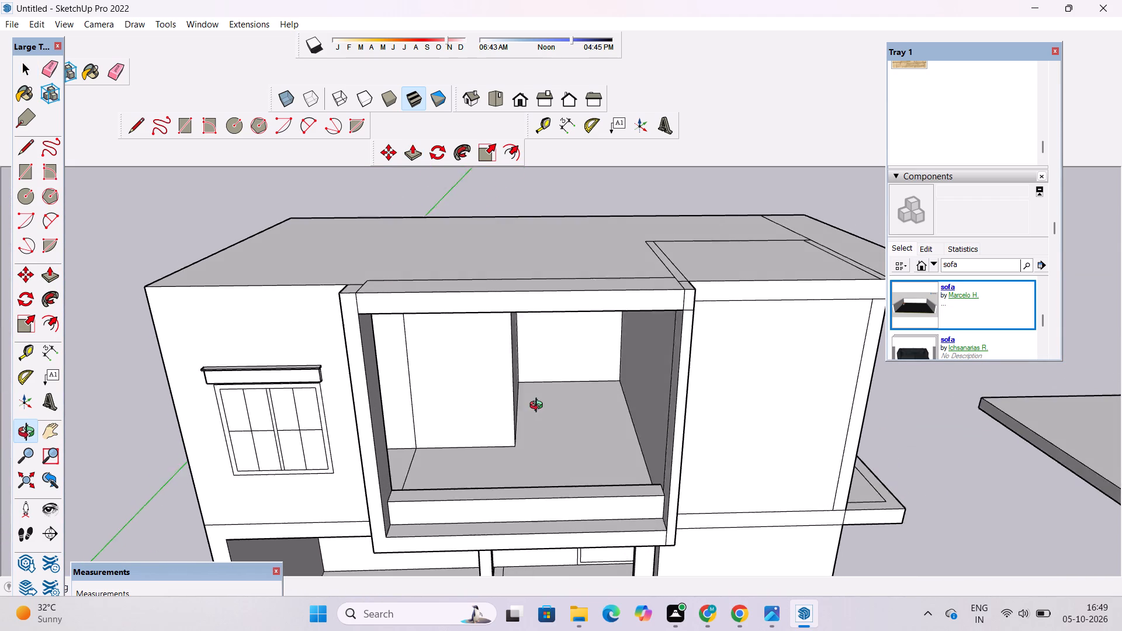
left_click_drag(539, 407, 513, 359, "shift")
scroll(510, 375, "up", 2)
left_click_drag(447, 353, 446, 367)
left_click_drag(446, 370, 423, 360)
key("e")
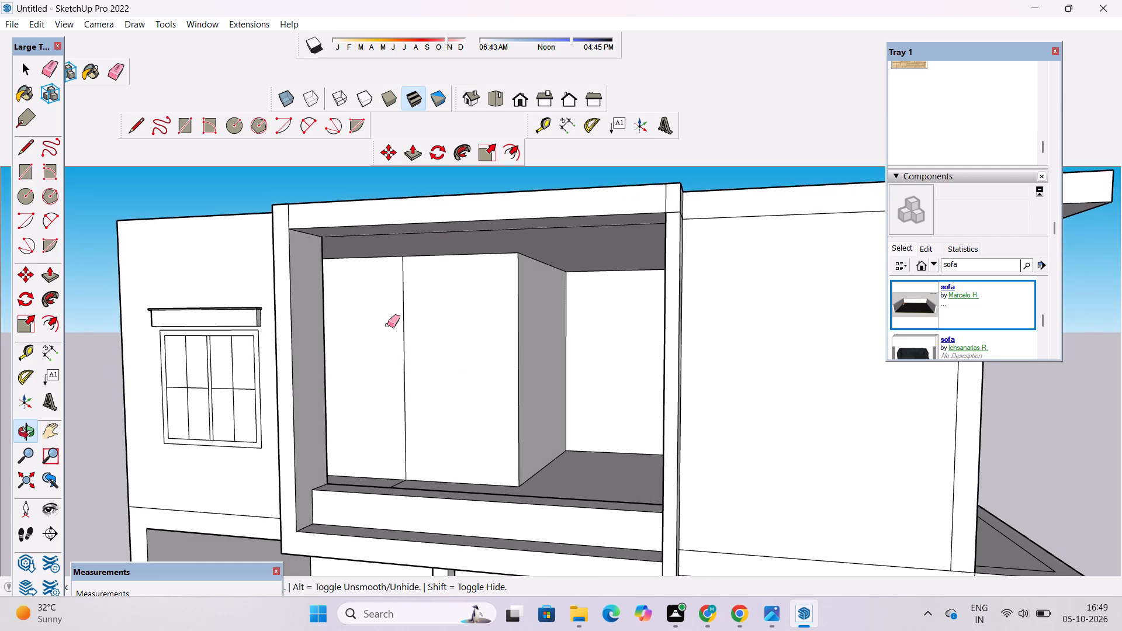
left_click_drag(388, 309, 406, 349)
Examine the raised block and the rest of the balcony room from the building's front.
key("o")
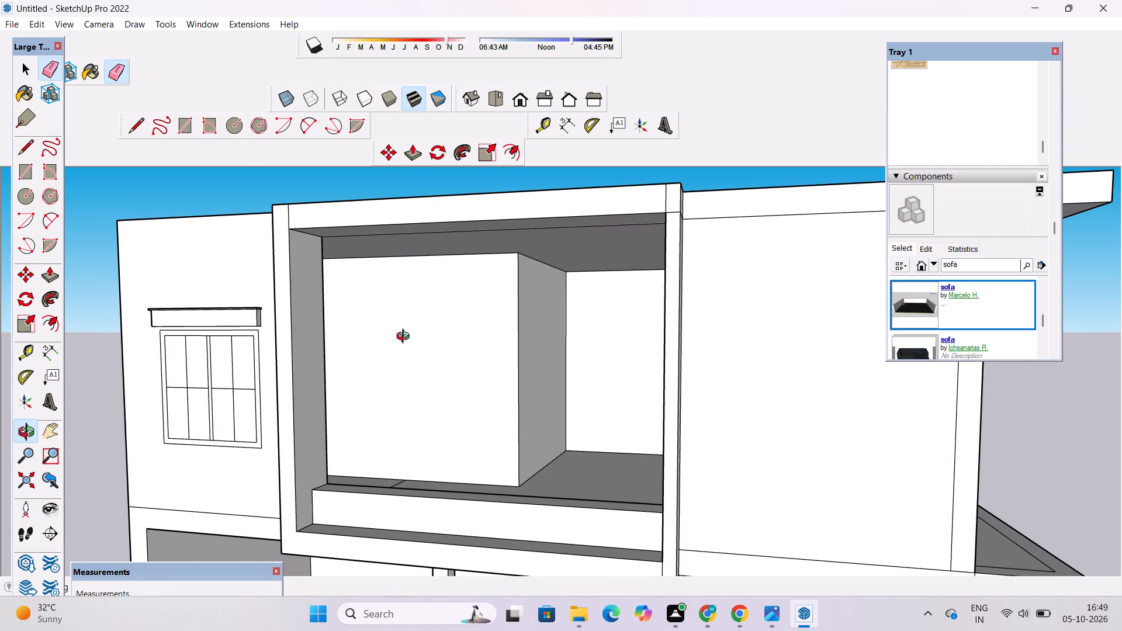
scroll(406, 338, "down", 4)
left_click_drag(416, 345, 432, 366)
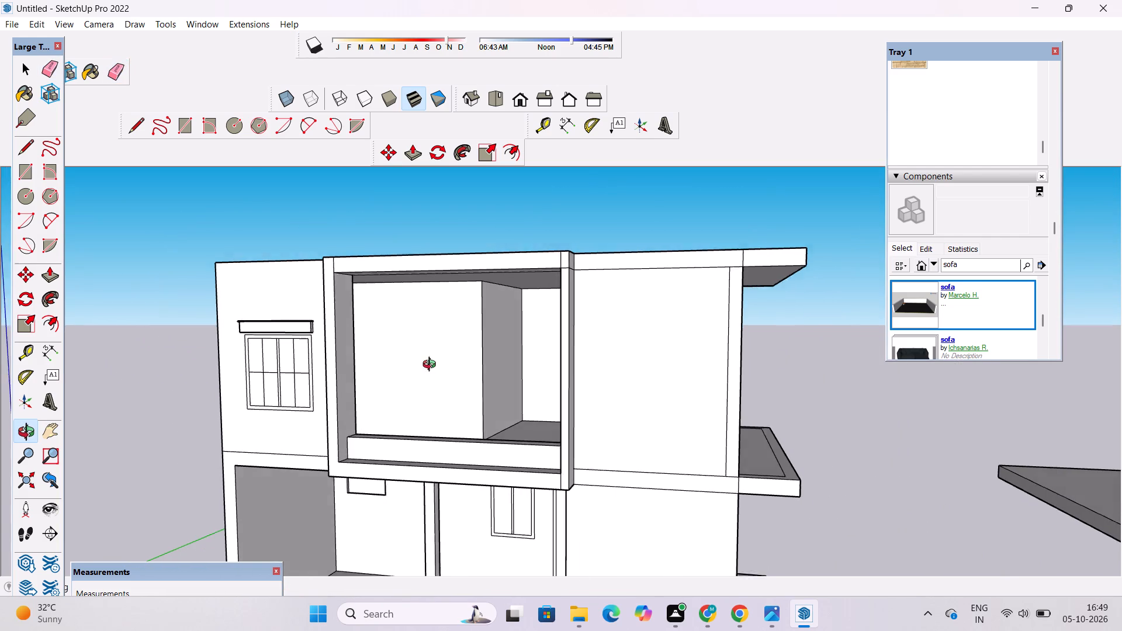
left_click_drag(432, 366, 515, 316)
scroll(518, 332, "up", 1)
left_click_drag(517, 338, 504, 358)
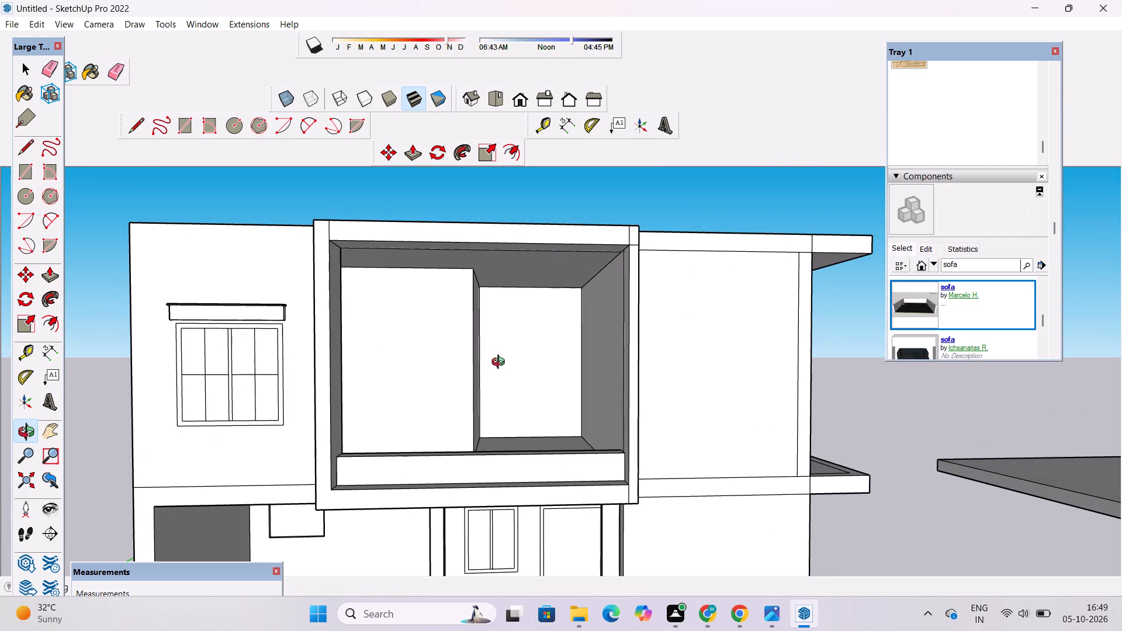
left_click_drag(501, 363, 497, 446, "shift")
left_click_drag(505, 419, 474, 427, "shift")
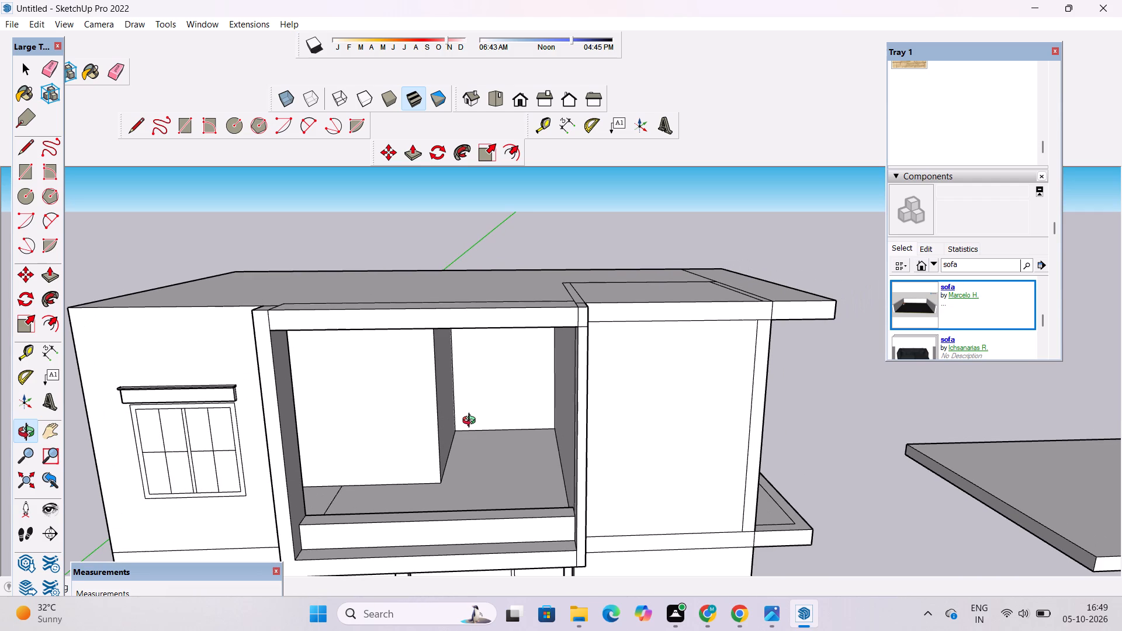
scroll(466, 415, "down", 1)
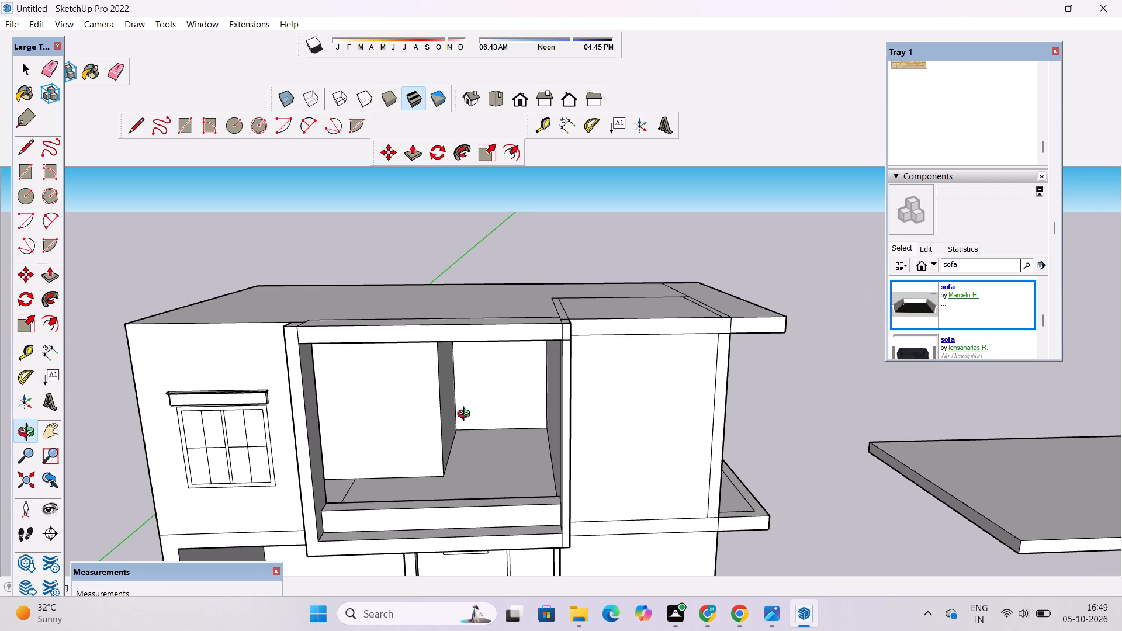
Examine the raised block inside the framed balcony room from the building's front at different heights and angles.
scroll(466, 416, "down", 1)
left_click_drag(455, 420, 510, 432, "shift")
scroll(473, 419, "up", 1)
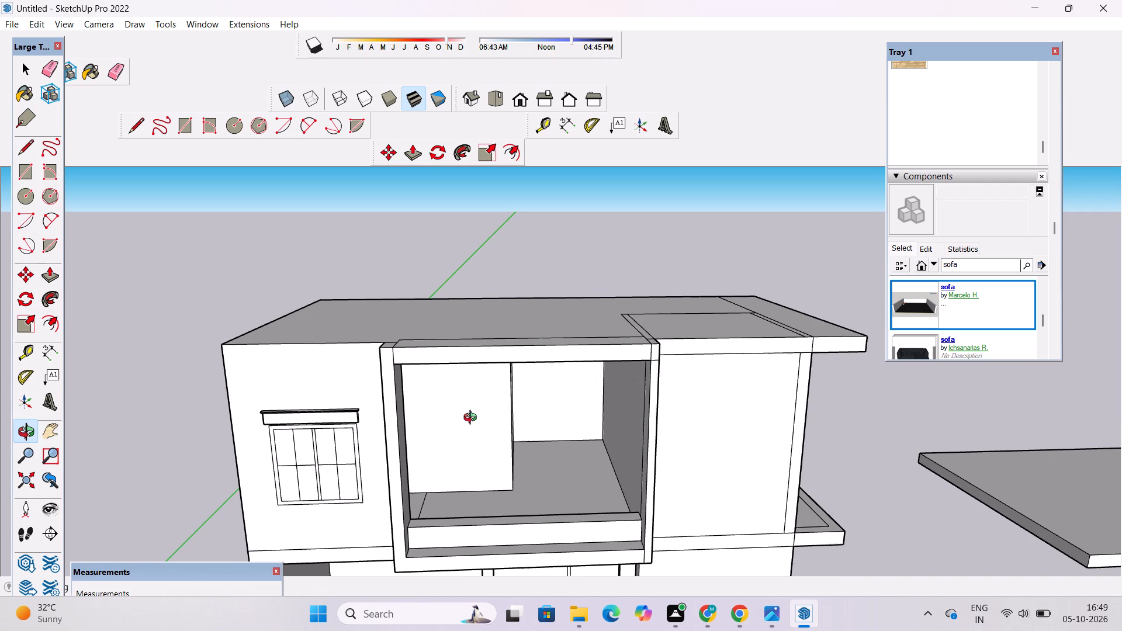
left_click_drag(423, 418, 446, 429, "shift")
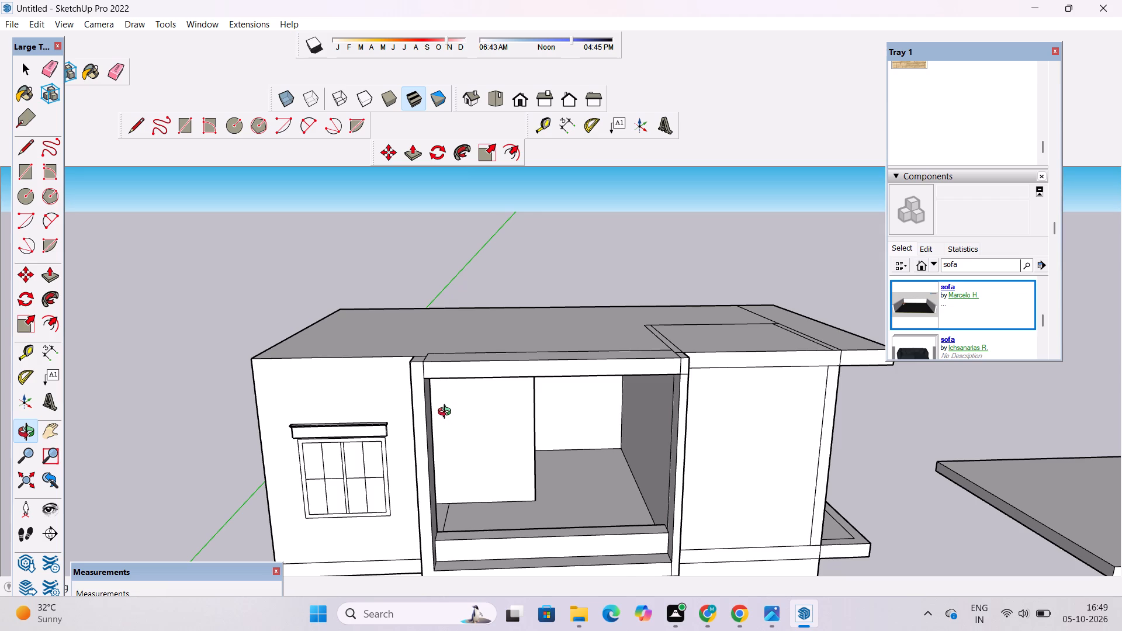
scroll(447, 413, "down", 2)
scroll(447, 413, "up", 2)
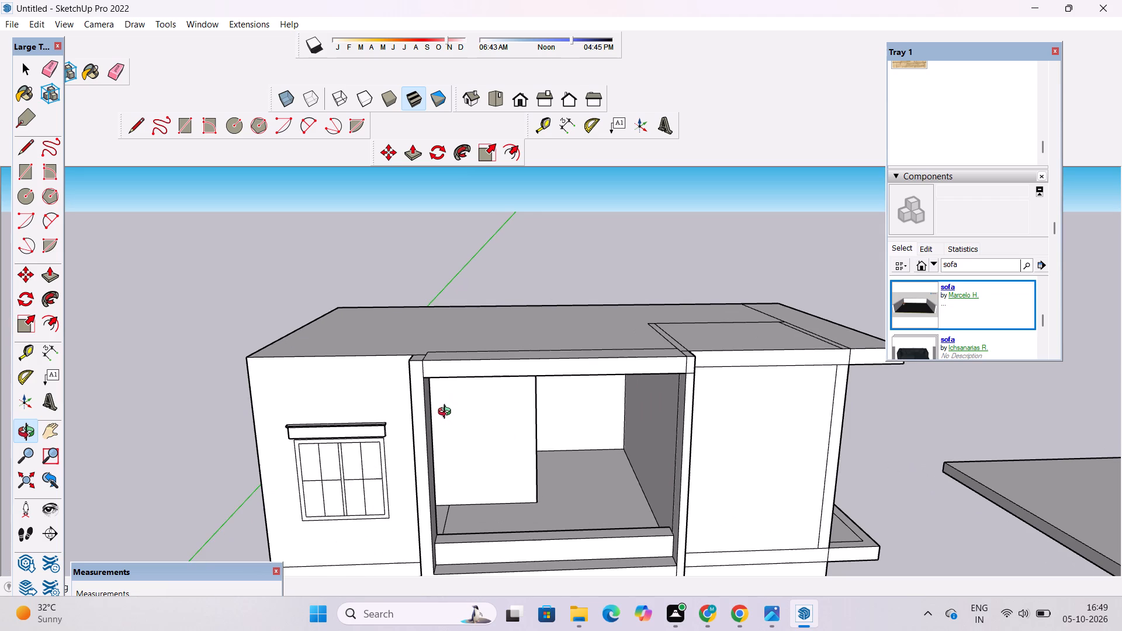
scroll(447, 413, "down", 2)
scroll(447, 413, "up", 2)
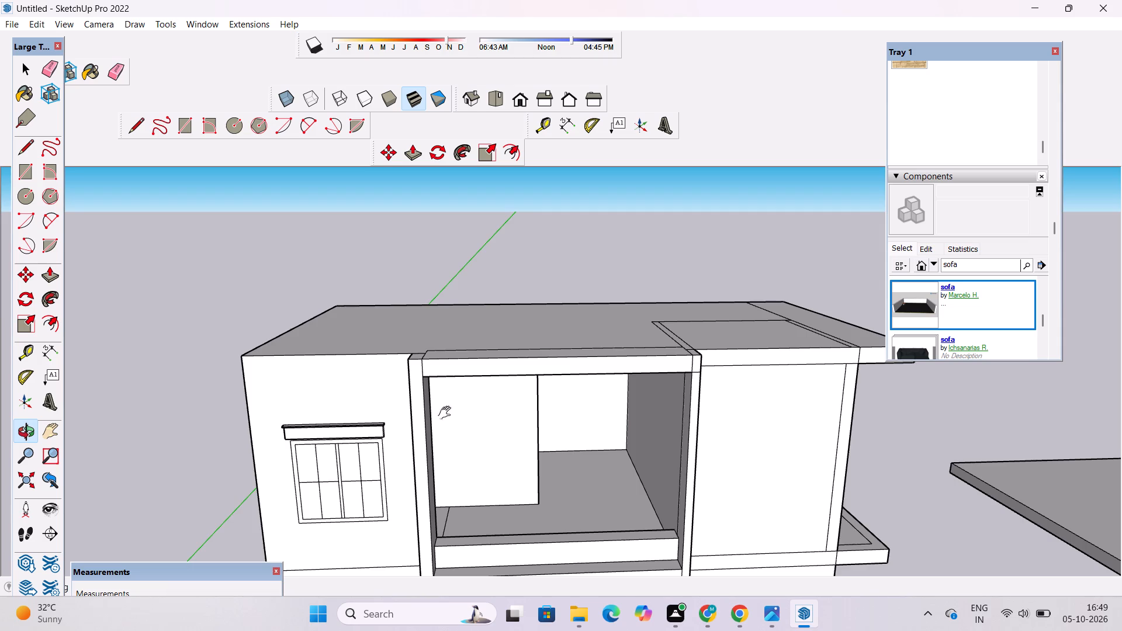
left_click_drag(510, 438, 491, 326, "shift")
left_click_drag(502, 368, 510, 396)
left_click_drag(510, 401, 510, 373, "shift")
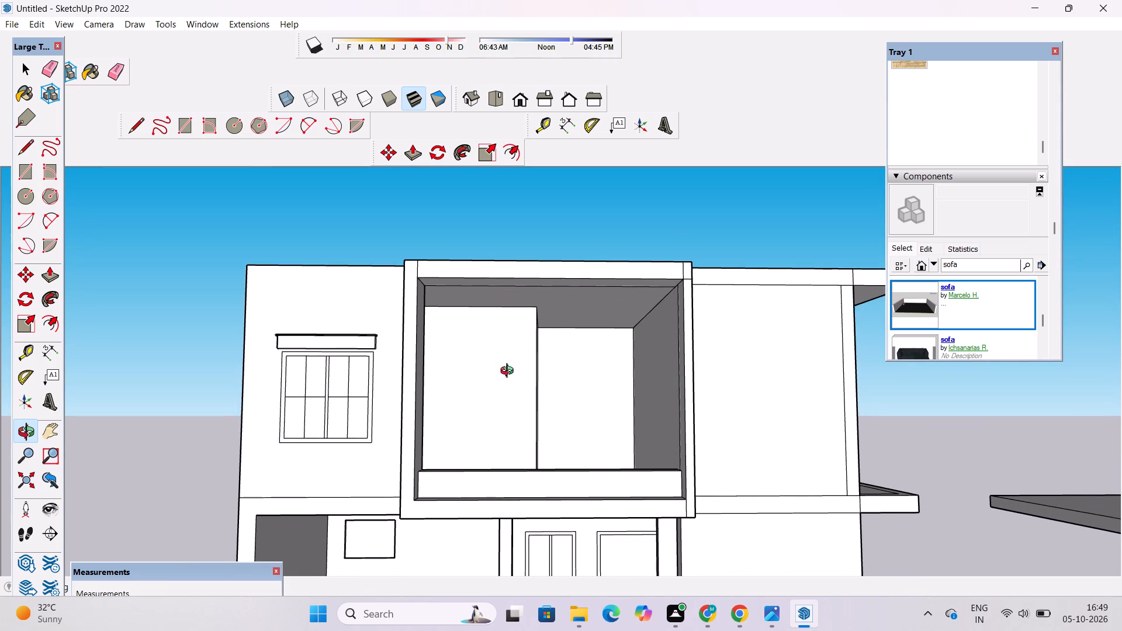
left_click_drag(510, 380, 512, 402)
scroll(510, 396, "down", 2)
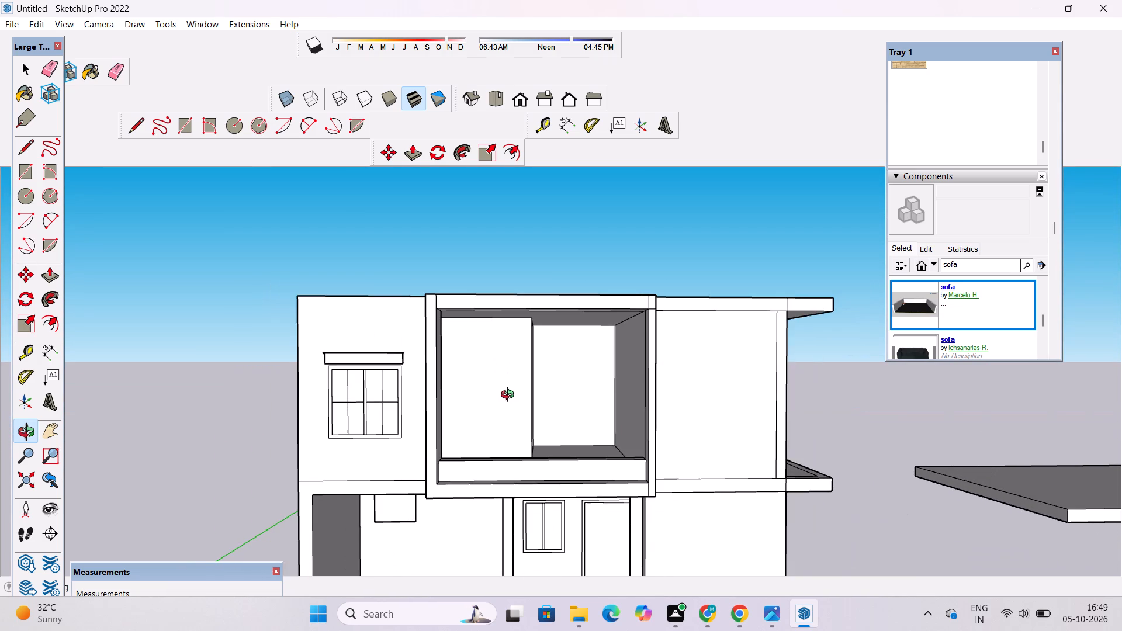
scroll(510, 395, "up", 1)
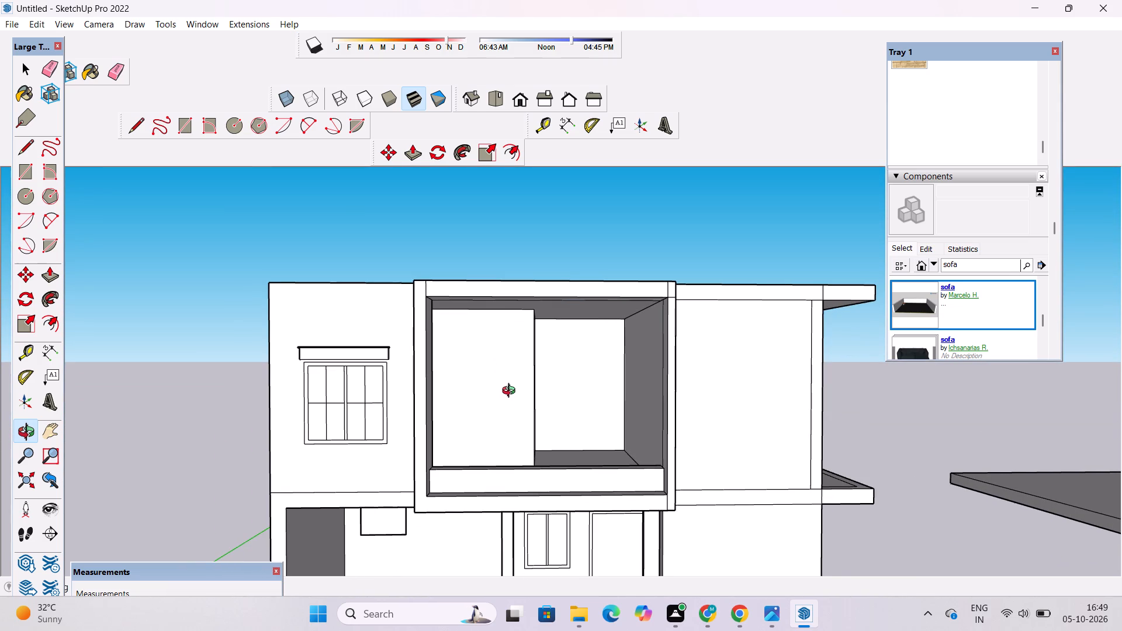
left_click_drag(530, 367, 530, 377, "shift")
left_click_drag(530, 378, 528, 391)
left_click(532, 418, "shift")
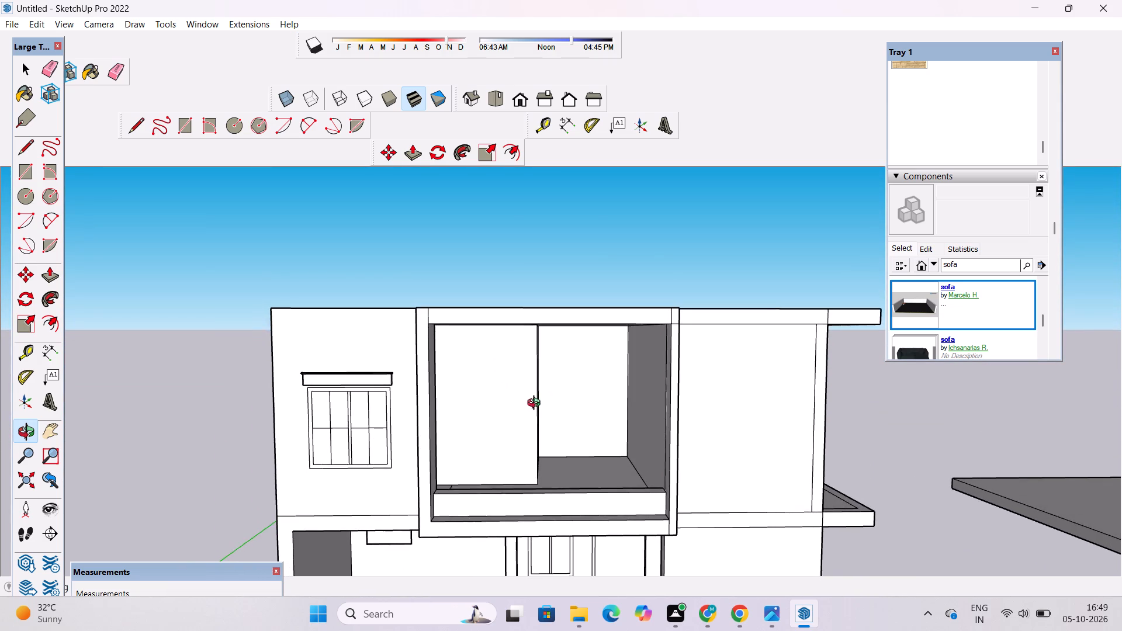
scroll(581, 408, "up", 3)
Push/Pull the narrow band between the two storeys on the long rear wall outward 8' as a ledge.
left_click_drag(645, 416, 363, 418)
scroll(356, 405, "down", 10)
left_click_drag(792, 408, 633, 466)
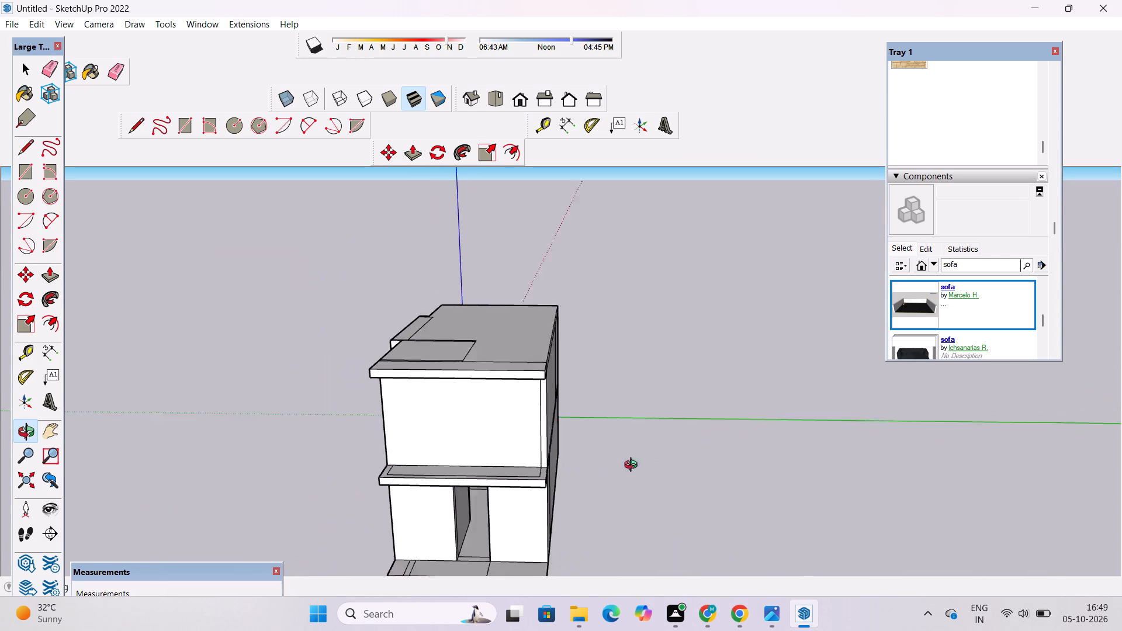
left_click_drag(633, 466, 630, 466)
scroll(571, 452, "up", 2)
left_click_drag(586, 446, 527, 454)
left_click_drag(511, 455, 572, 428, "shift")
left_click_drag(572, 428, 569, 432)
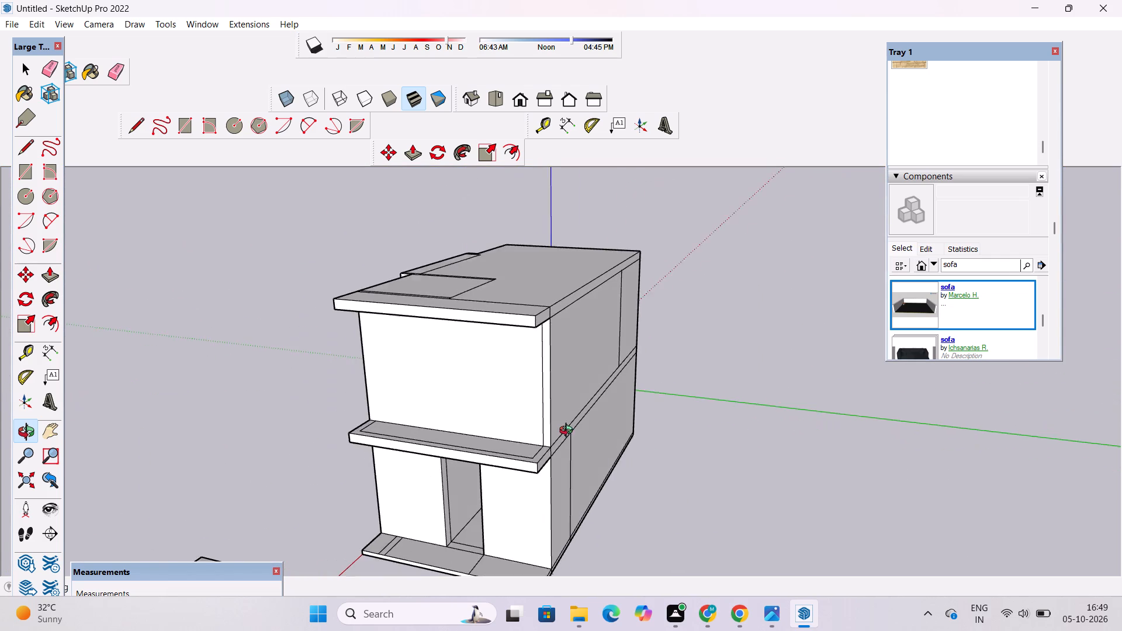
left_click_drag(569, 432, 509, 444)
scroll(479, 438, "up", 5)
left_click_drag(529, 450, 502, 398, "shift")
left_click_drag(504, 404, 436, 404, "shift")
key("space")
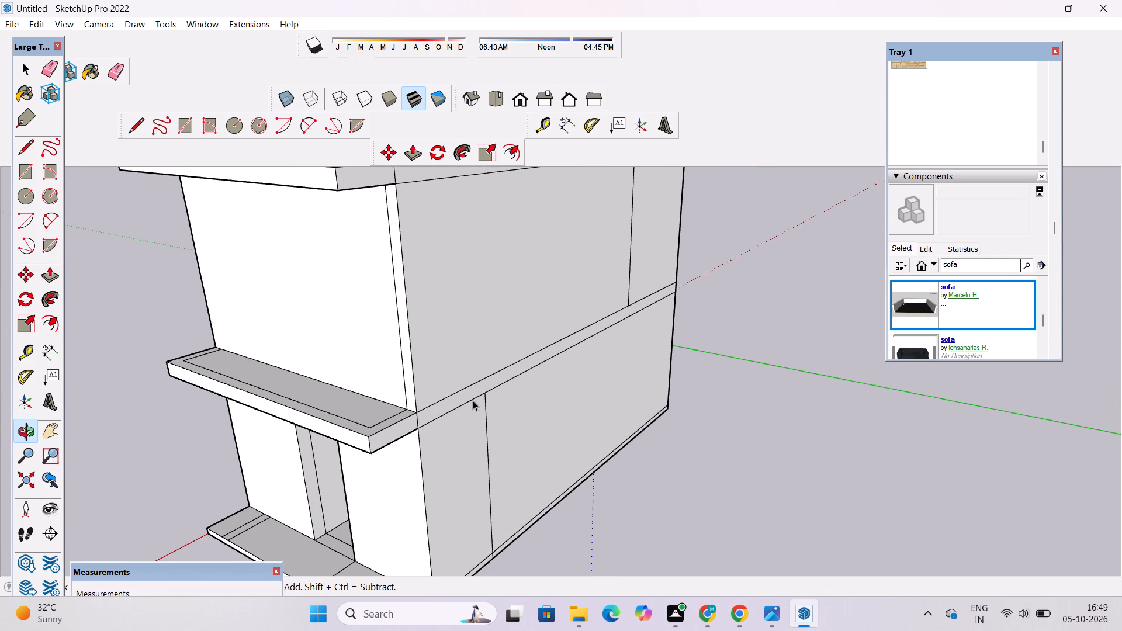
left_click(477, 389)
key("p")
left_click(477, 389)
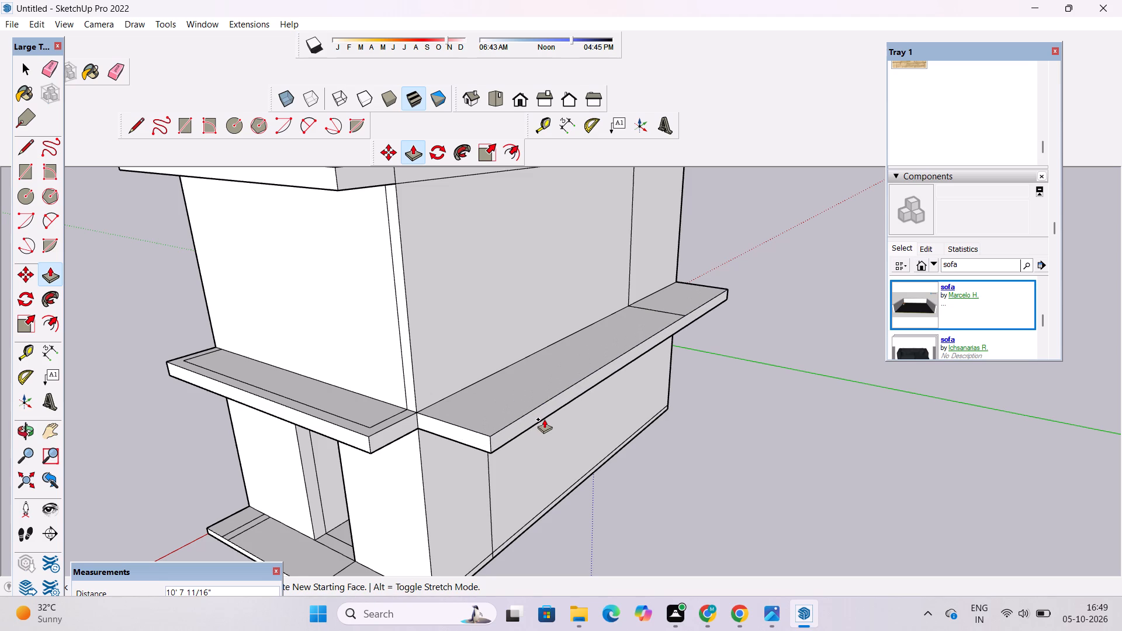
type("8'")
key("Return")
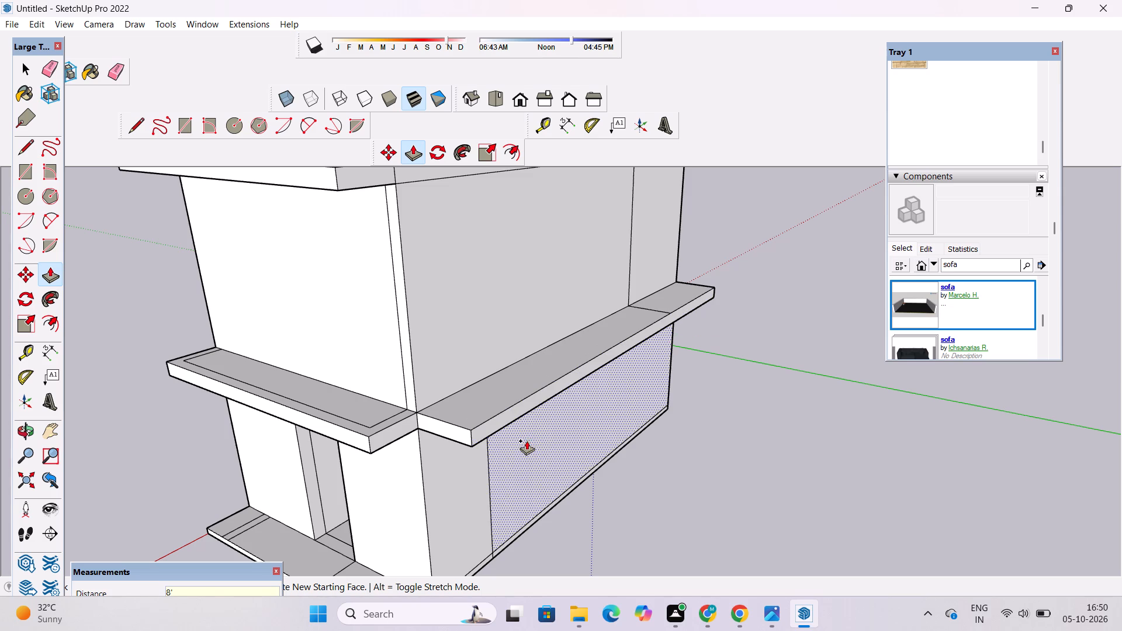
Push/Pull the end face of the ledge above the doorway until it is flush with the new rear ledge's outer edge.
left_click(400, 426)
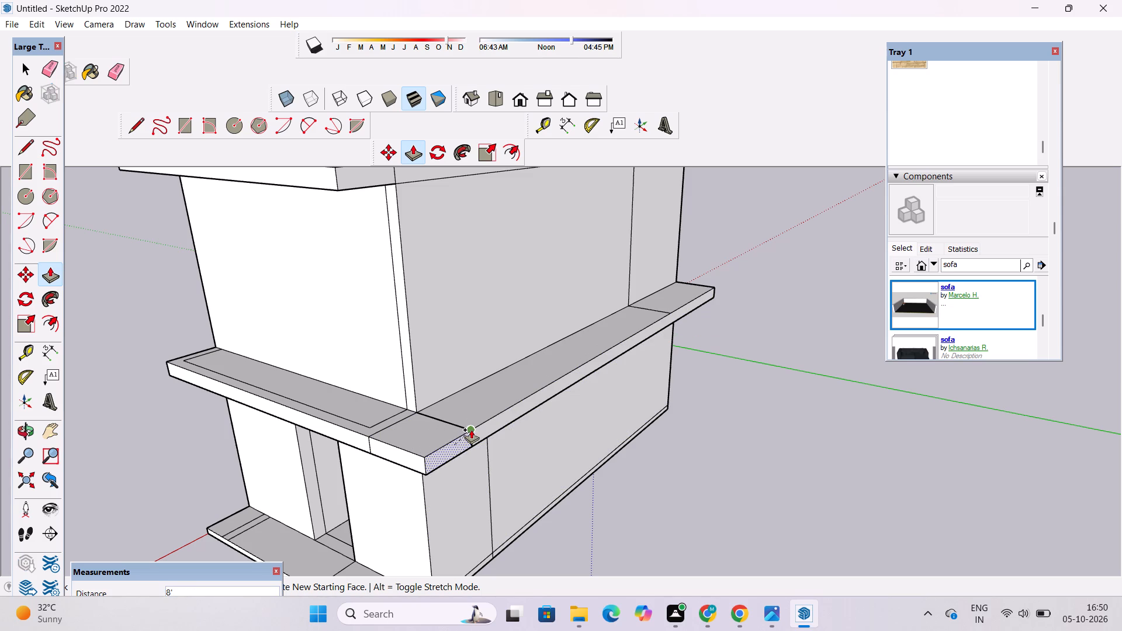
left_click(471, 429)
Erase the vertical line on the upper rear wall and the line crossing the rear ledge near its far end.
scroll(675, 386, "down", 3)
key("space")
key("o")
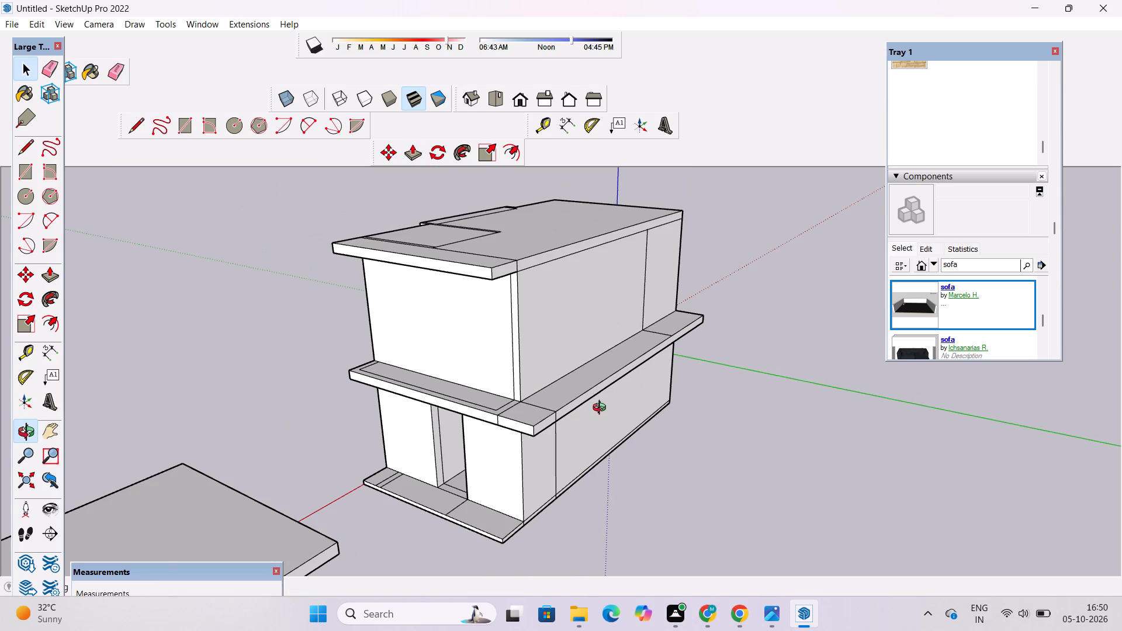
scroll(591, 414, "up", 2)
left_click_drag(518, 429, 565, 461)
scroll(598, 397, "up", 3)
left_click_drag(599, 380, 591, 391, "shift")
left_click_drag(591, 399, 567, 418)
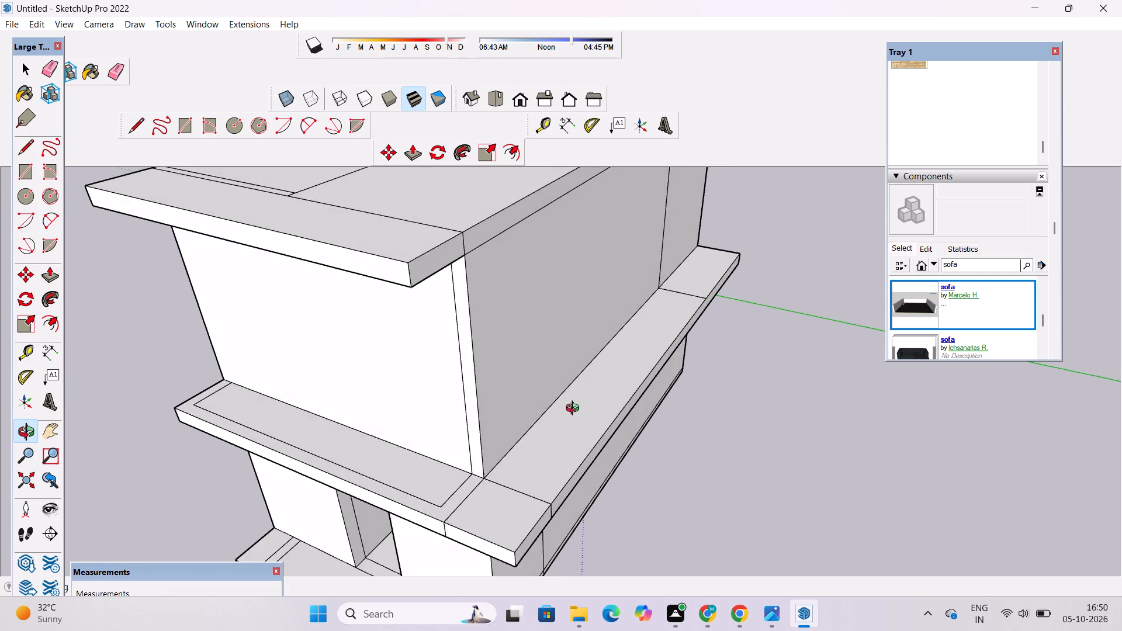
scroll(630, 349, "down", 5)
left_click_drag(666, 326, 622, 427, "shift")
left_click_drag(617, 419, 578, 315)
scroll(591, 357, "up", 3)
left_click_drag(610, 350, 553, 372, "shift")
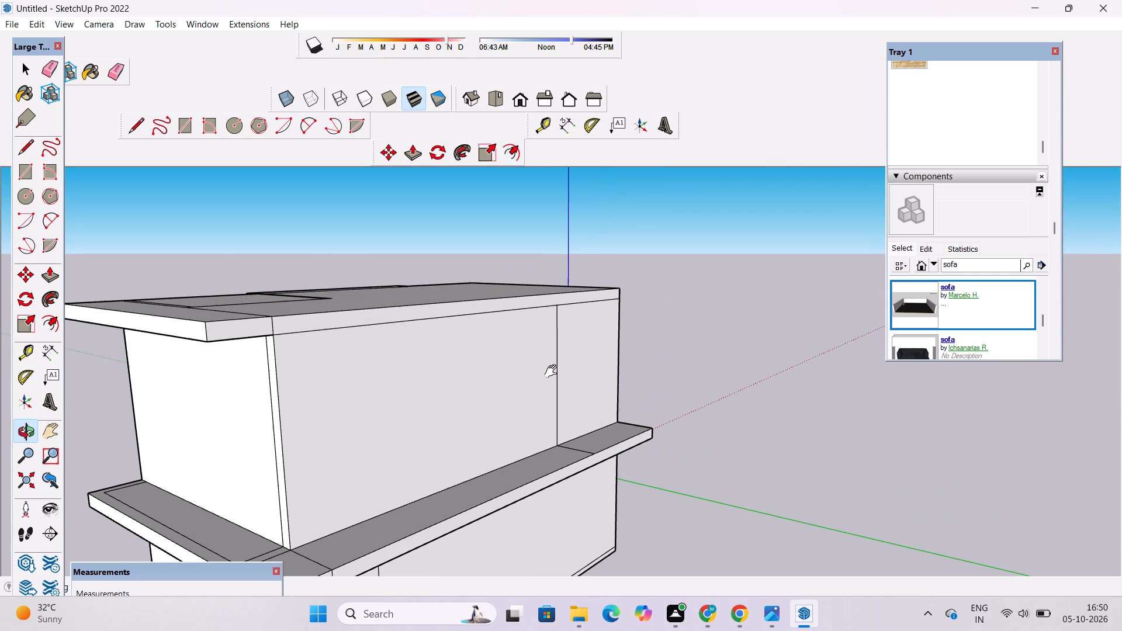
key("e")
left_click_drag(570, 356, 553, 386)
scroll(571, 456, "up", 5)
left_click_drag(591, 431, 587, 452)
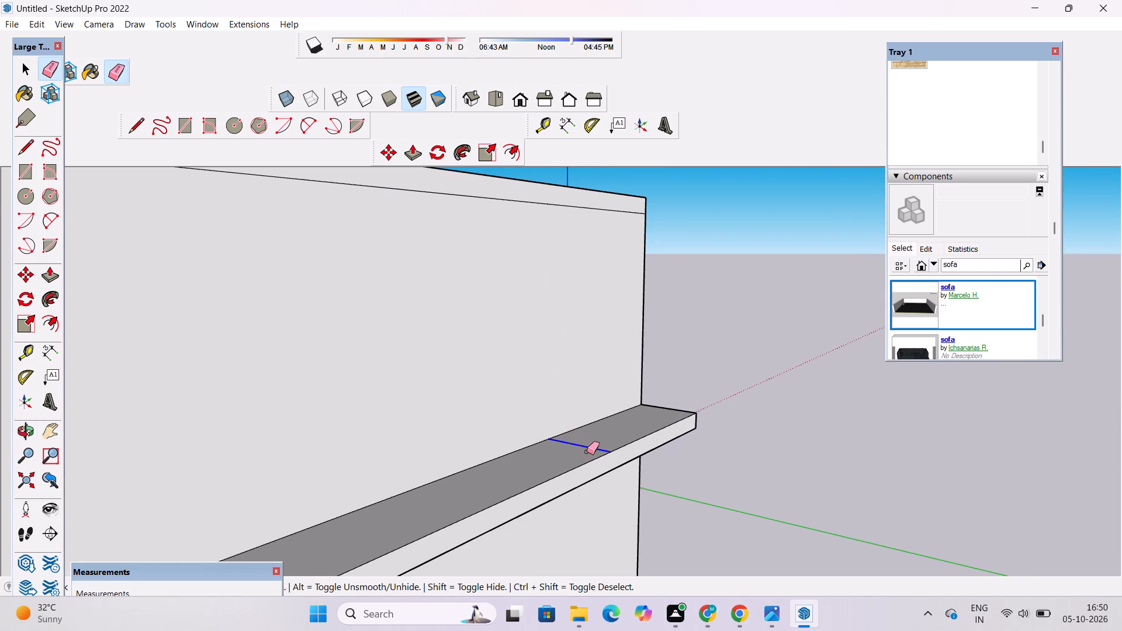
left_click_drag(587, 452, 587, 452)
Erase the leftover seam lines on the top and outer faces where the two ledges meet at the corner.
scroll(673, 342, "down", 8)
scroll(534, 434, "up", 12)
left_click_drag(556, 390, 553, 393)
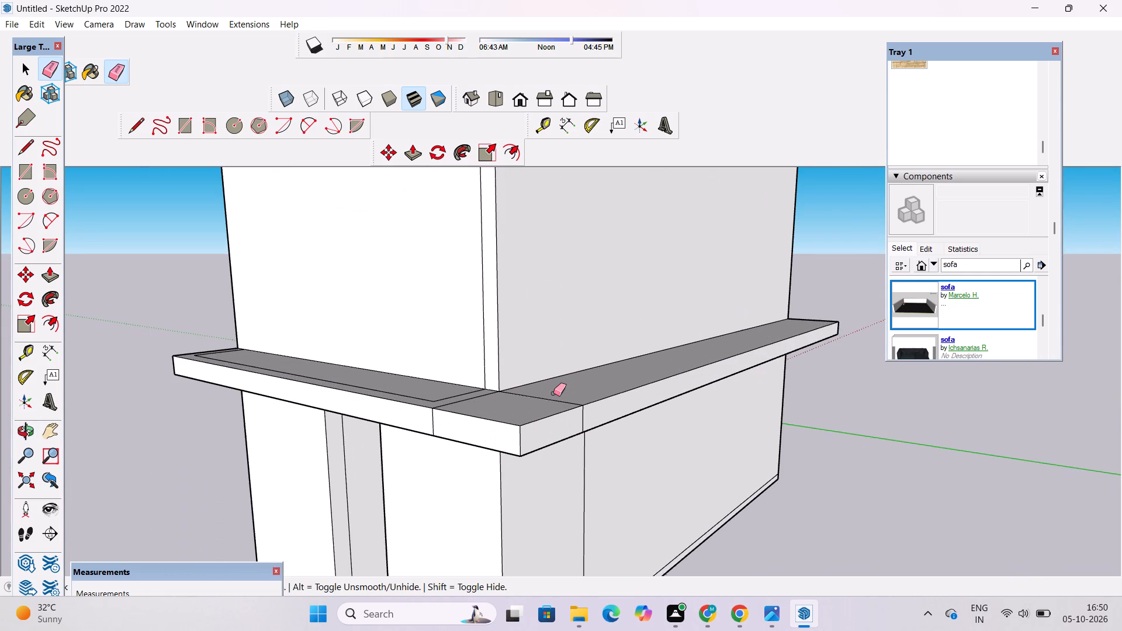
left_click_drag(553, 393, 551, 397)
left_click_drag(547, 386, 544, 401)
scroll(448, 389, "up", 3)
left_click_drag(446, 387, 456, 415)
scroll(425, 424, "up", 4)
left_click_drag(424, 427, 432, 443)
left_click(749, 433)
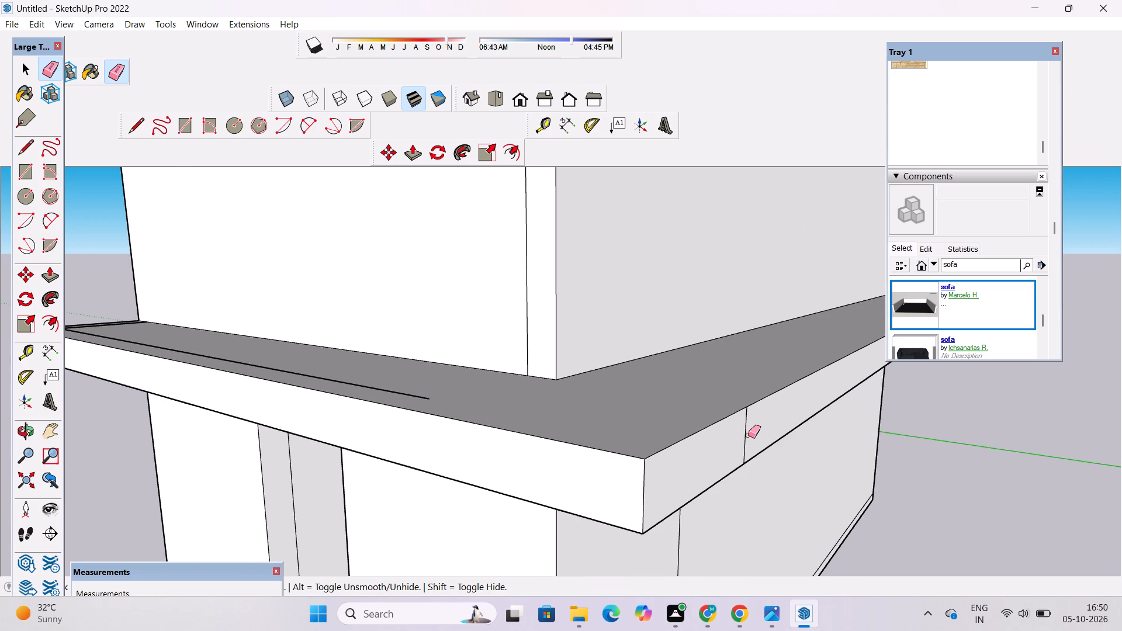
left_click(744, 438)
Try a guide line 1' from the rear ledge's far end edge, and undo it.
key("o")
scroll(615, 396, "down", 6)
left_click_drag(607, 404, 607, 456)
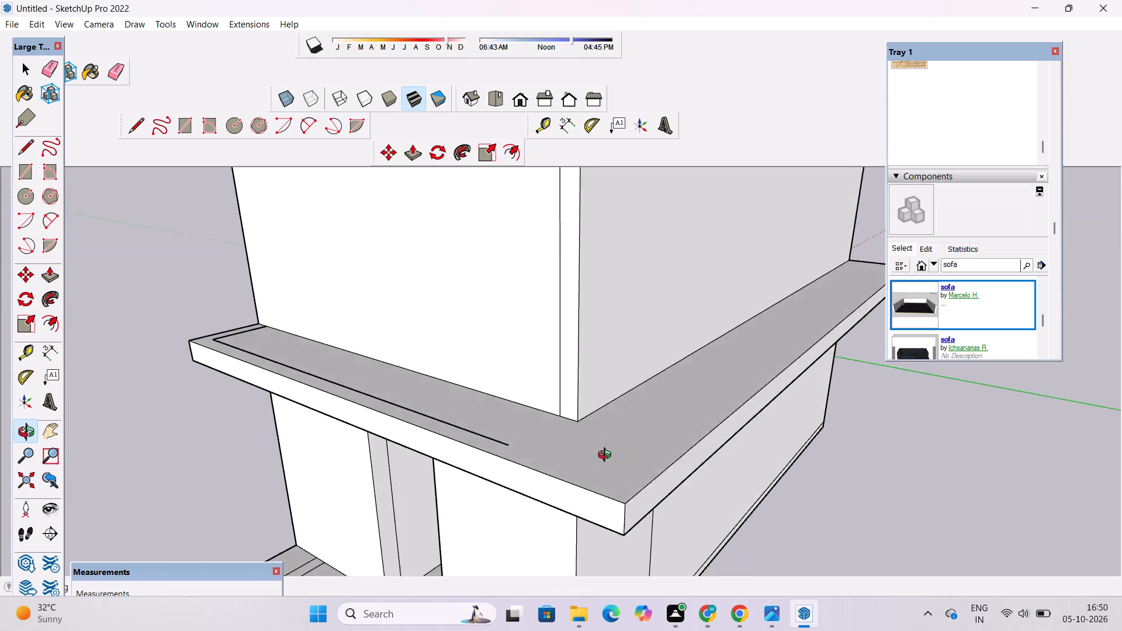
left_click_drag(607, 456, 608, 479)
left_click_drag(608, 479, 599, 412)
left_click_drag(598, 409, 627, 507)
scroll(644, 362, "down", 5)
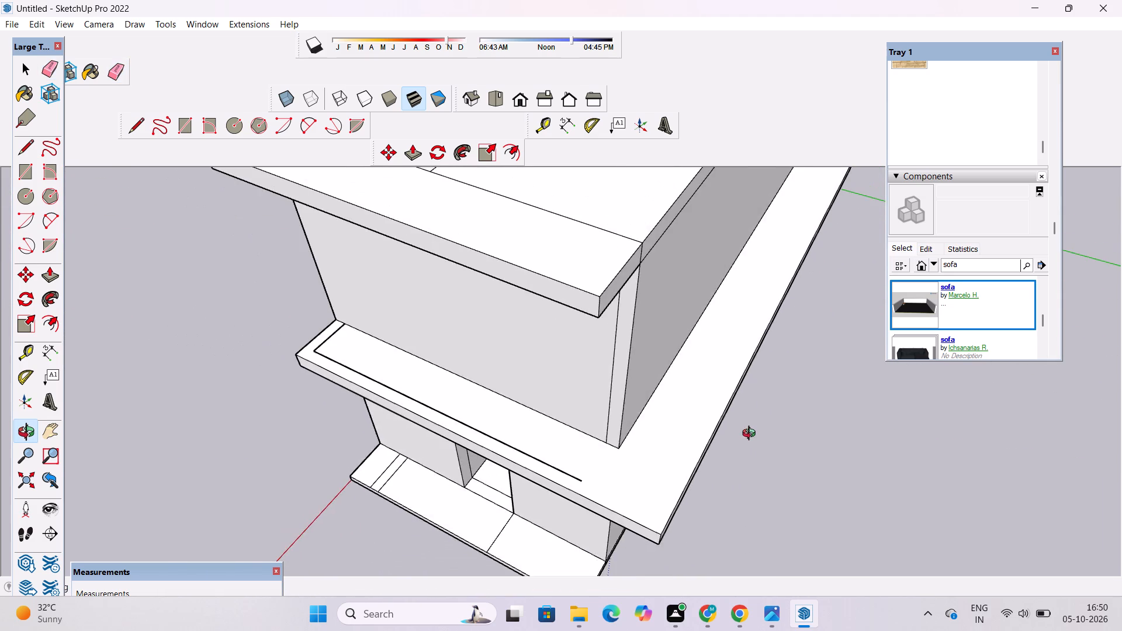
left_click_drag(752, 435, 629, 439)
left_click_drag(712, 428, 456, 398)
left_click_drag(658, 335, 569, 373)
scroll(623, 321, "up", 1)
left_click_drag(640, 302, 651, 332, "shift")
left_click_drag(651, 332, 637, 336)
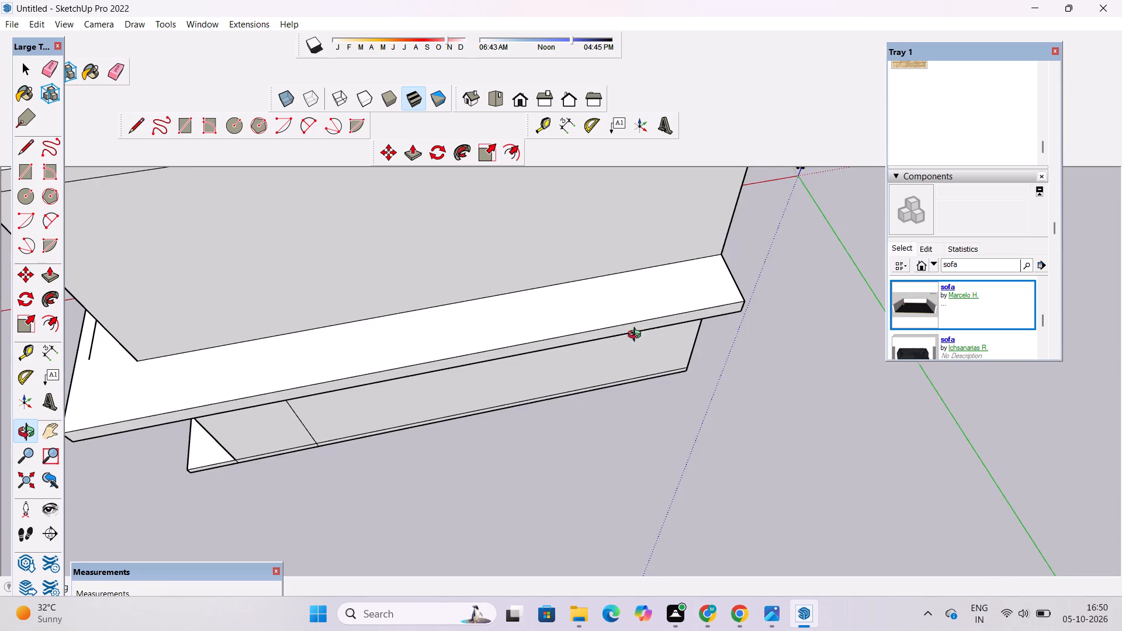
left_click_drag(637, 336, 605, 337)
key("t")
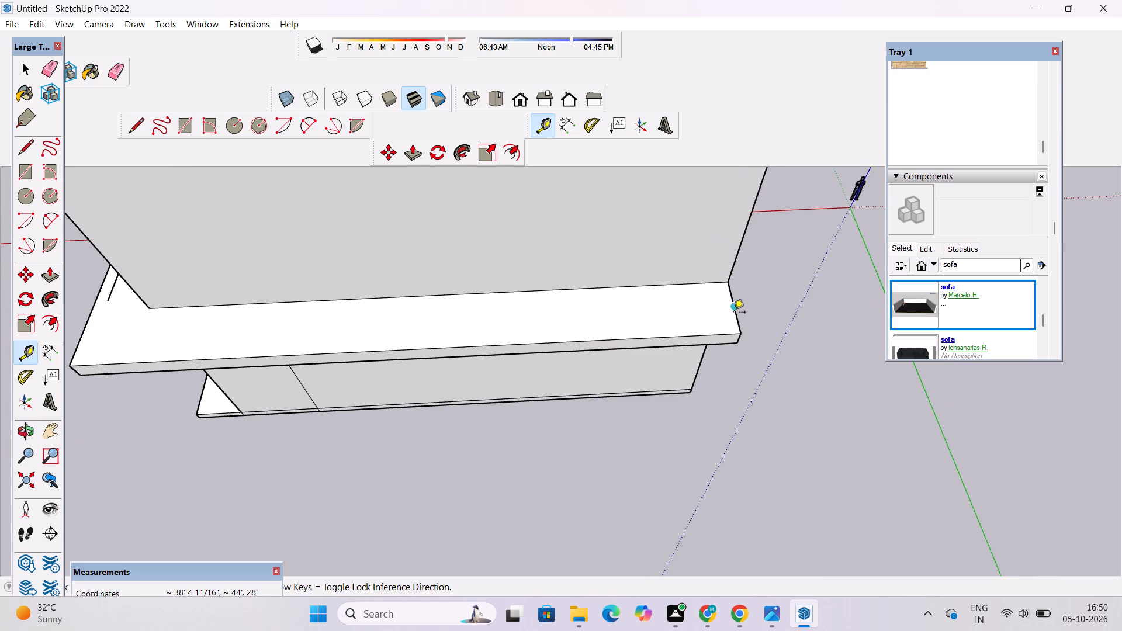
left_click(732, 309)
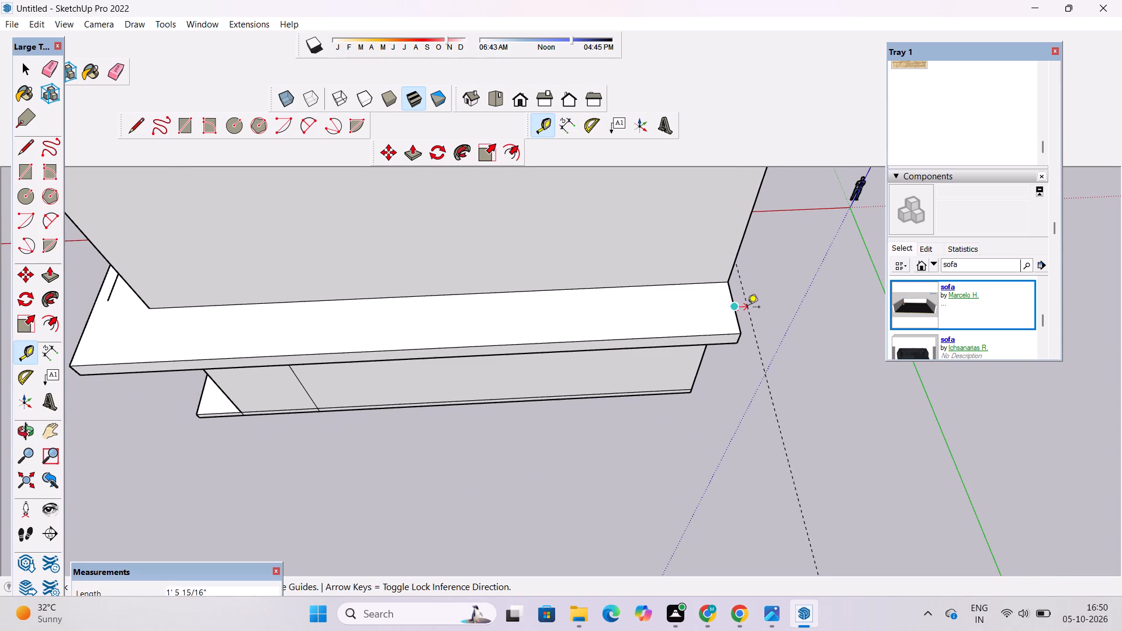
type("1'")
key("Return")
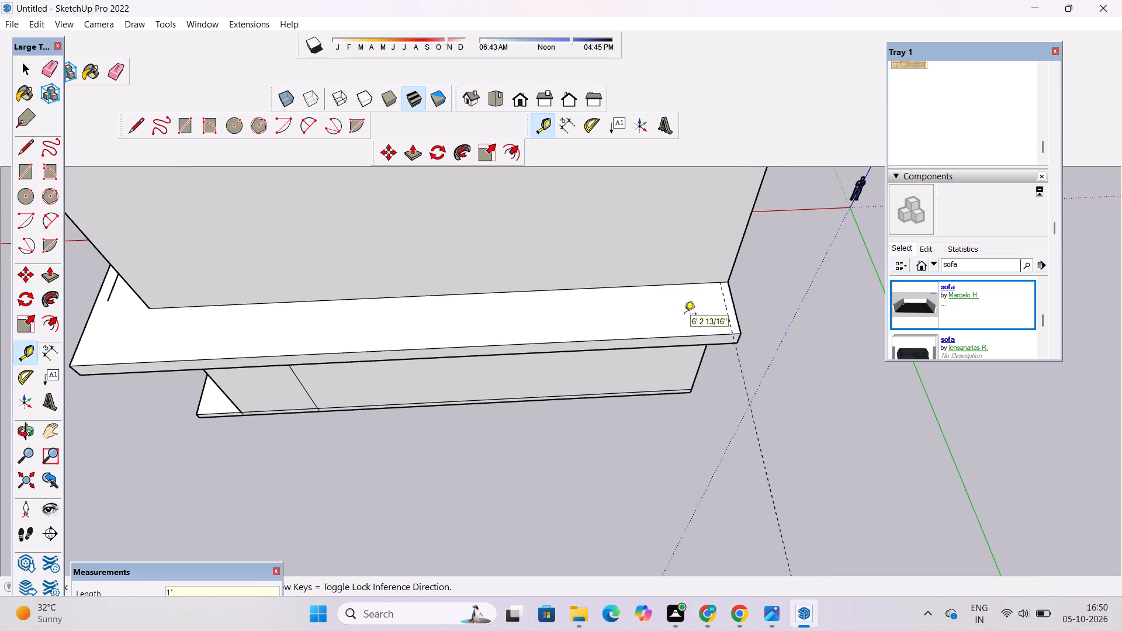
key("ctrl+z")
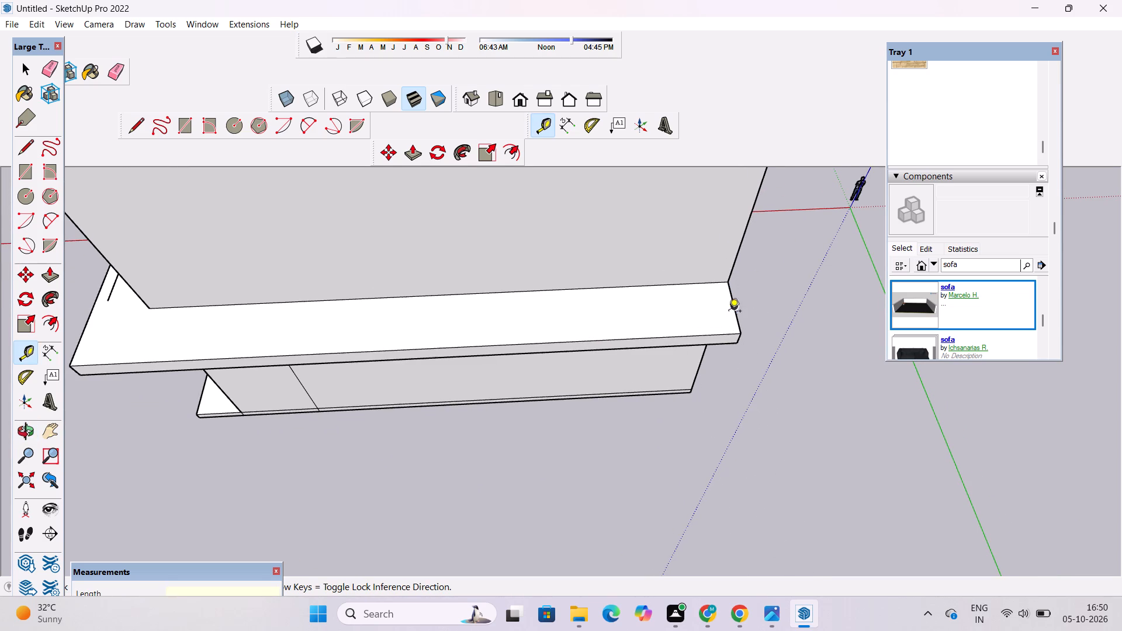
Place guide lines 1.5' in from the rear ledge's far end edge and from its long outer edge.
left_click(733, 307)
key("1")
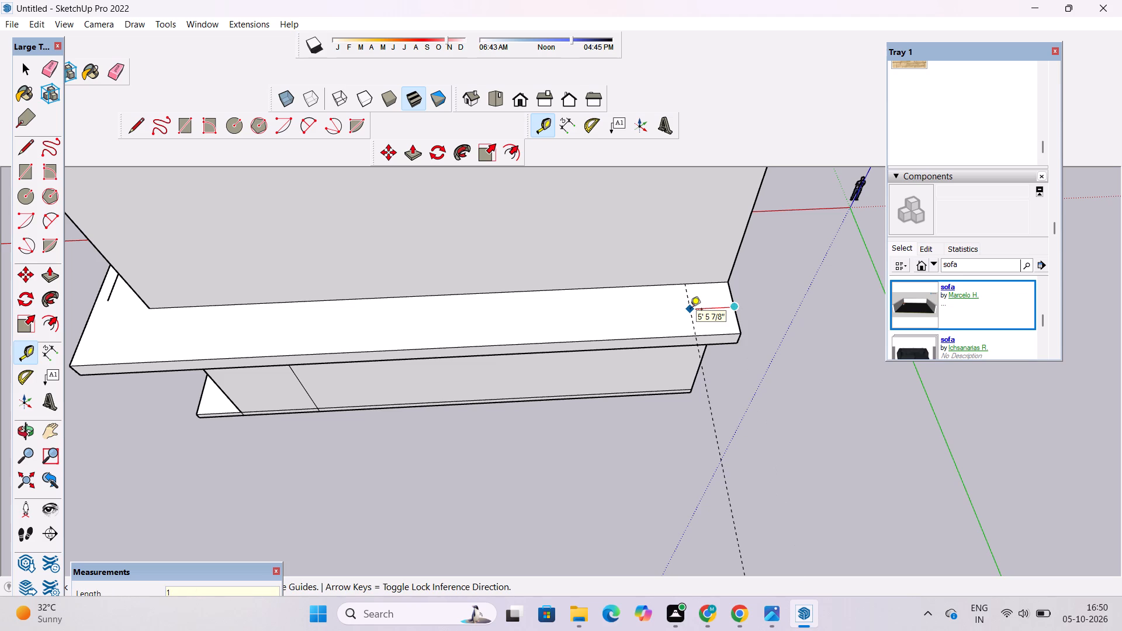
type(".5'")
key("Return")
left_click(567, 341)
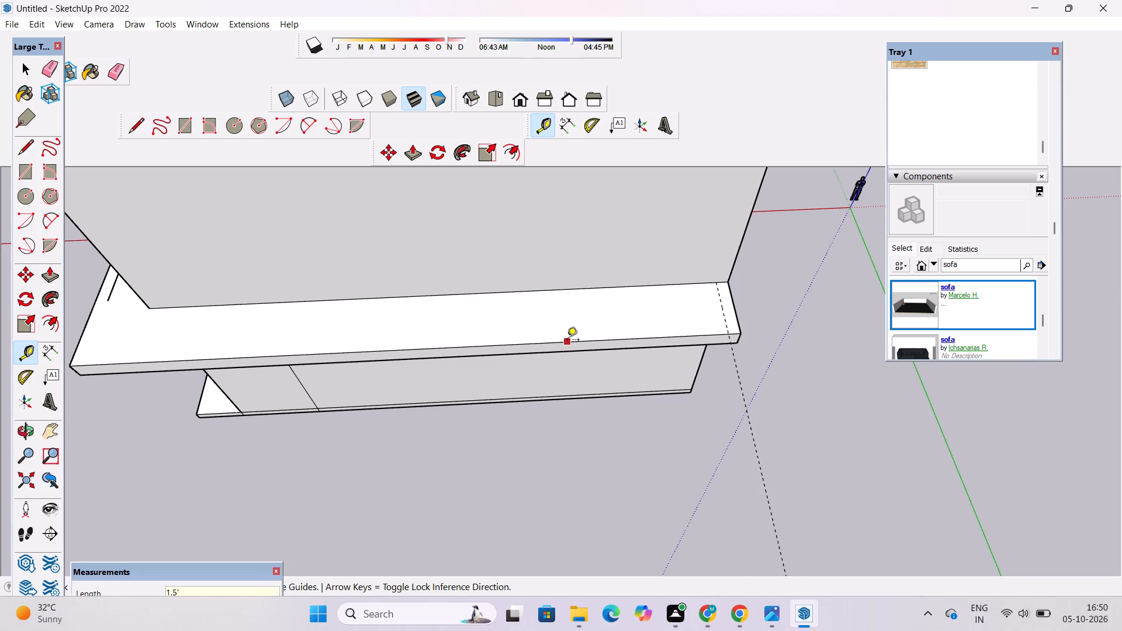
type("1.5'")
key("Return")
Draw the rear ledge's inset outline along the guides, with a long line of about 76', joining it to the adjoining ledge's inset line.
key("l")
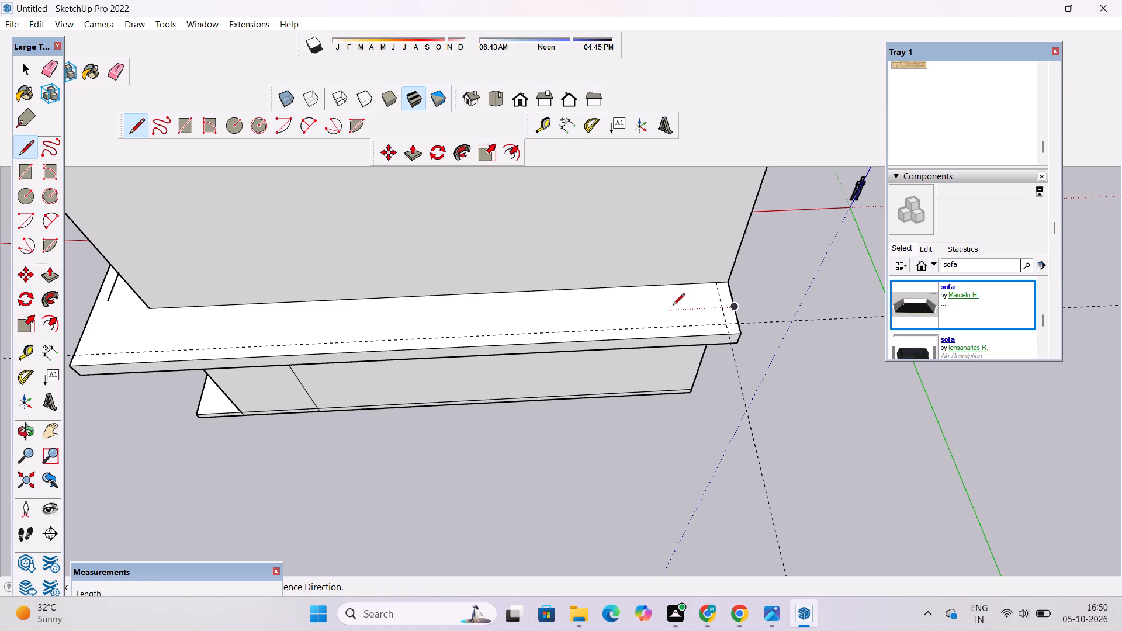
left_click(715, 283)
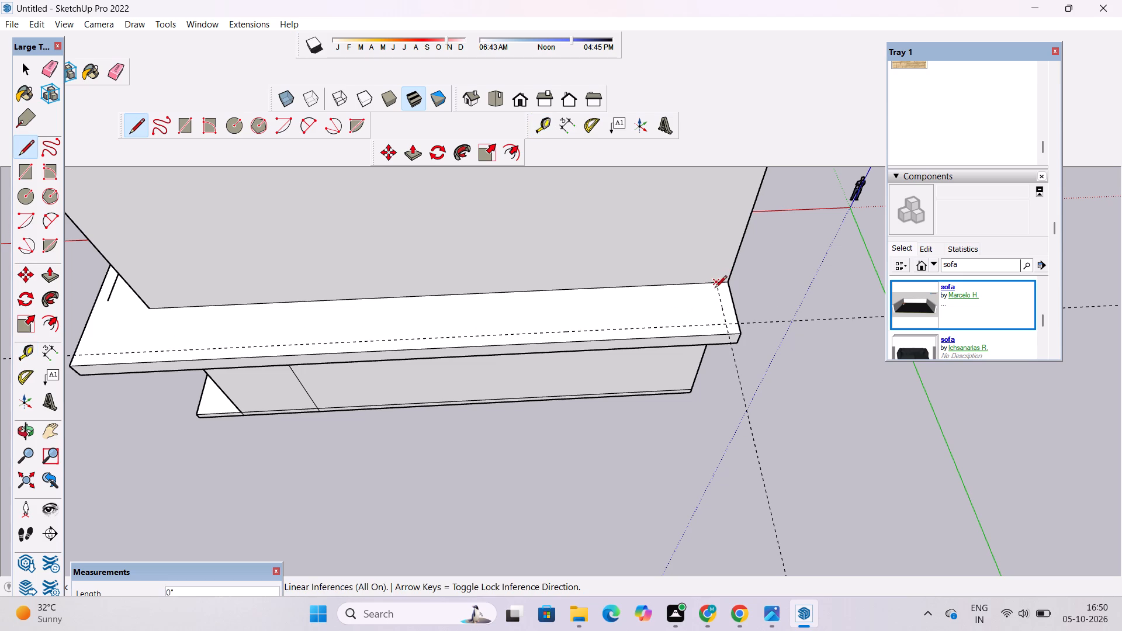
left_click(724, 324)
scroll(730, 324, "down", 8)
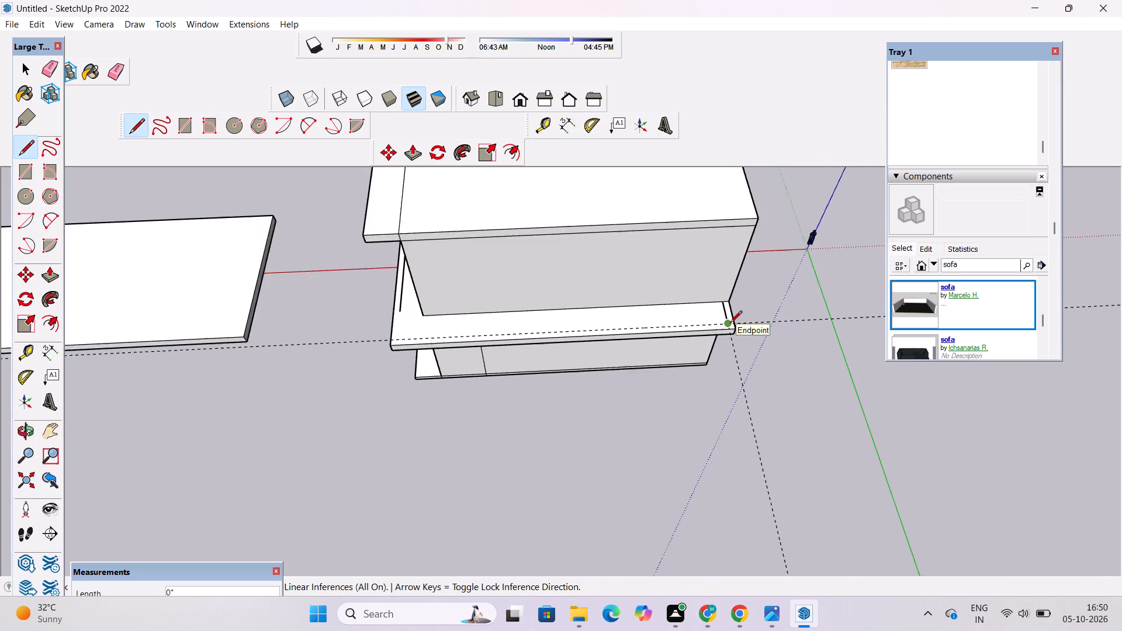
scroll(730, 324, "down", 5)
scroll(588, 330, "up", 5)
scroll(541, 325, "up", 5)
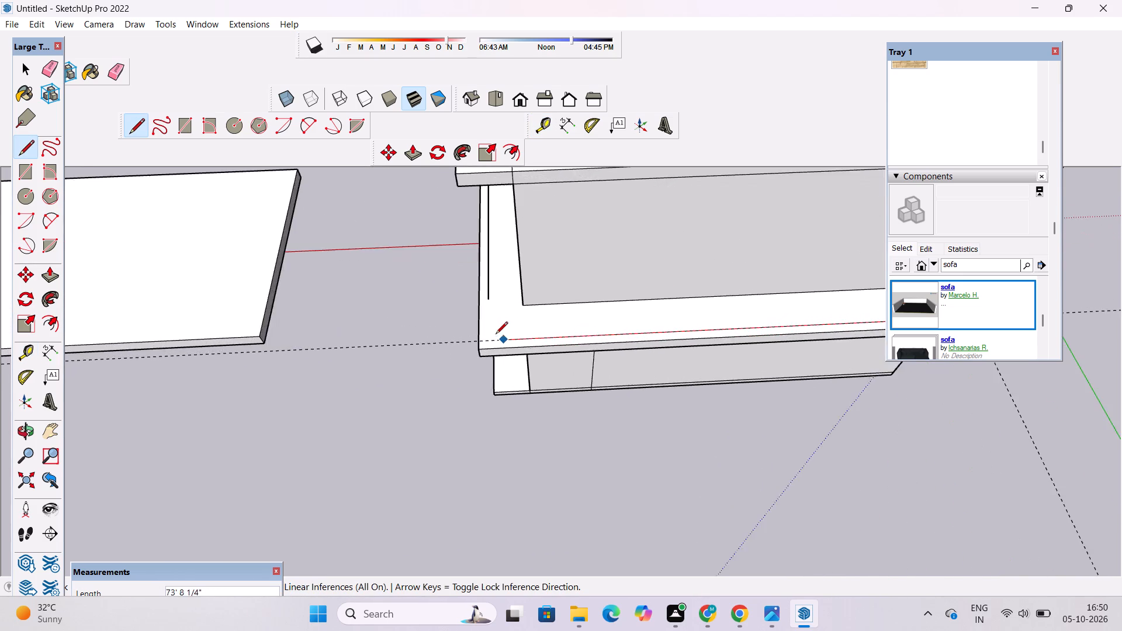
scroll(496, 335, "up", 7)
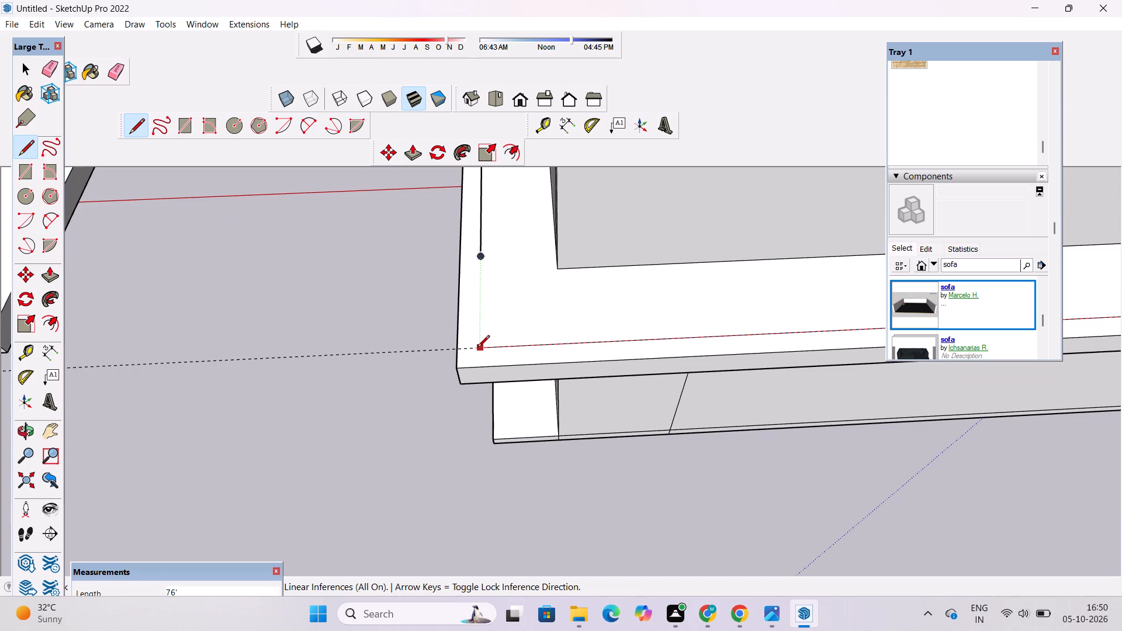
left_click(477, 348)
left_click(480, 258)
key("space")
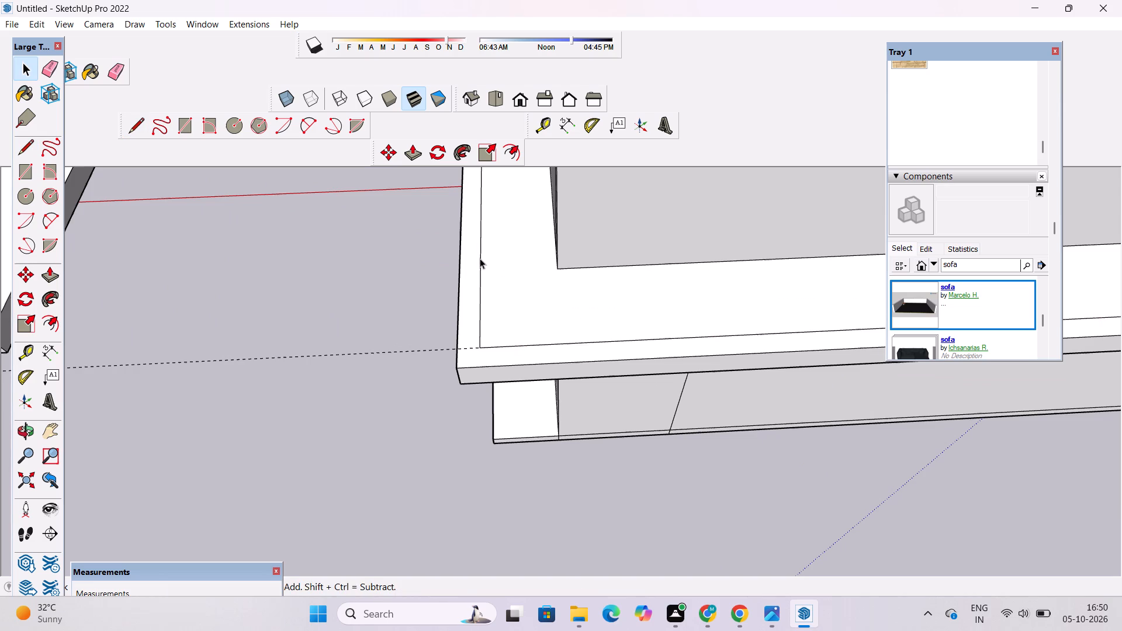
Erase the guide line running parallel to the rear ledge's long outer edge.
type("e")
left_click_drag(370, 319, 376, 356)
Examine the wraparound ledge's inset outline and the building's exterior from several angles and distances.
key("o")
scroll(379, 363, "down", 6)
left_click_drag(356, 412, 559, 385)
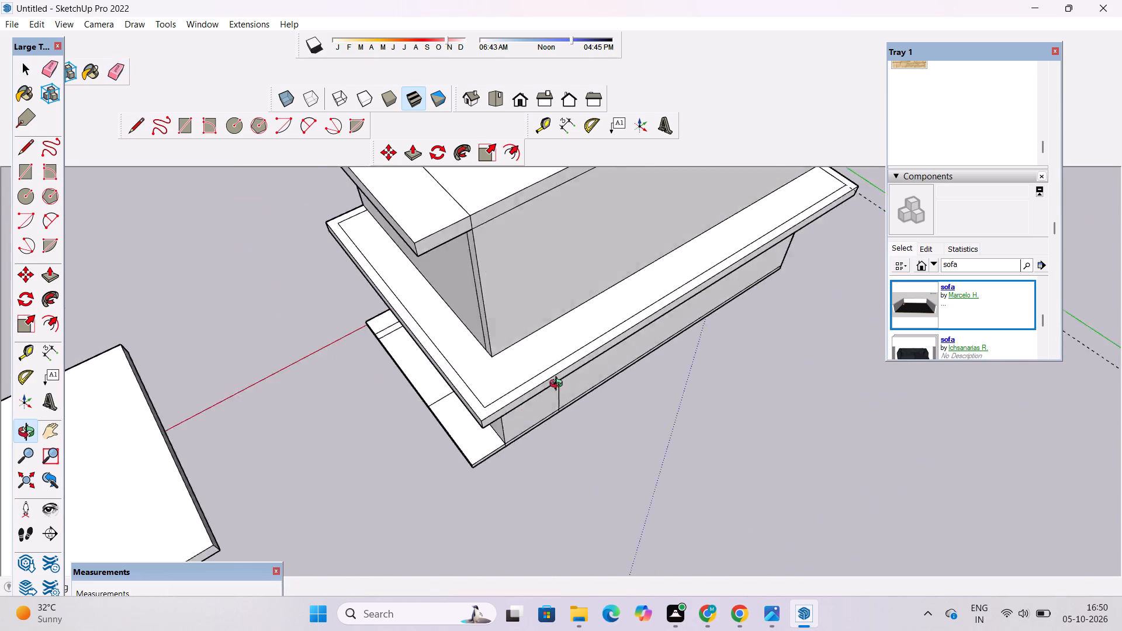
left_click_drag(559, 385, 576, 339)
left_click_drag(550, 349, 560, 407, "shift")
left_click_drag(560, 415, 565, 363)
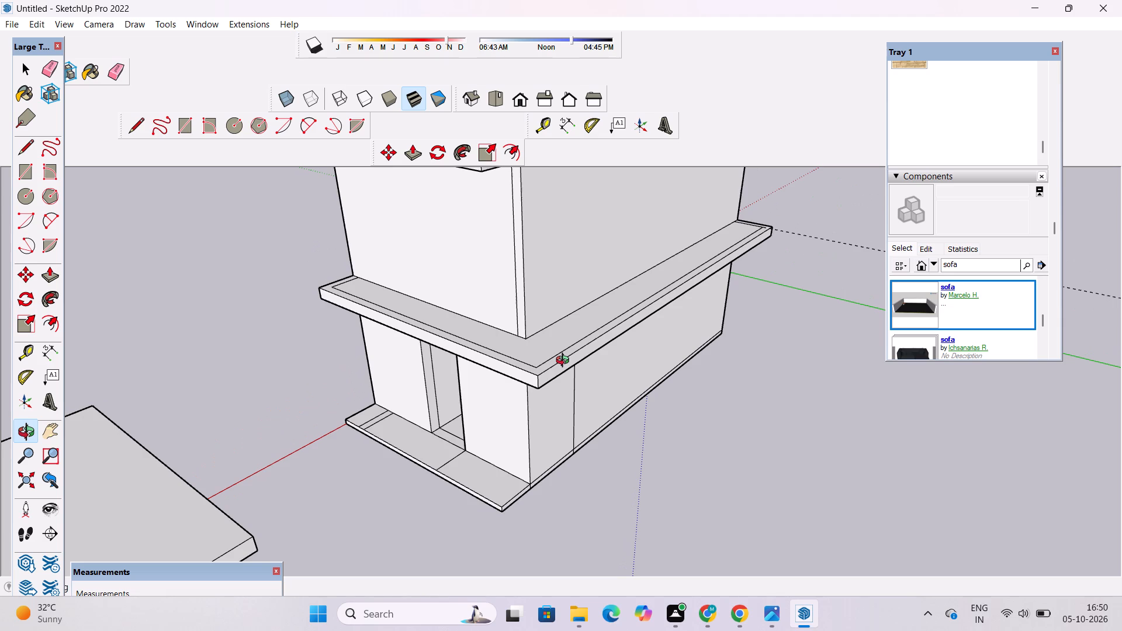
scroll(559, 375, "down", 1)
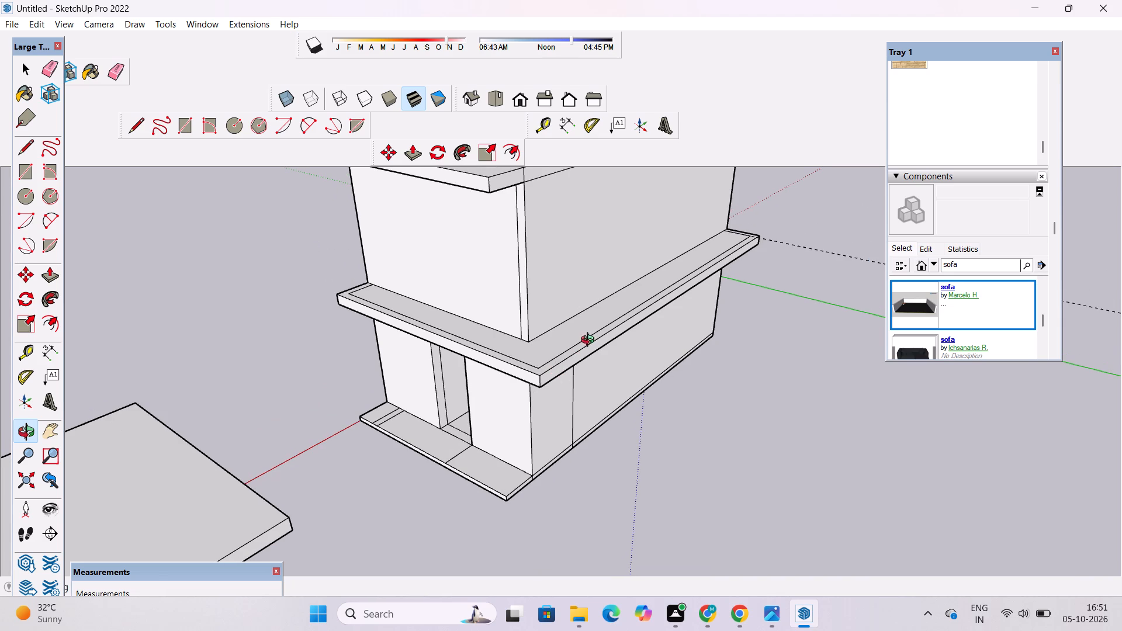
scroll(554, 326, "down", 4)
left_click_drag(604, 358, 579, 398, "shift")
left_click_drag(578, 434, 588, 382)
left_click_drag(570, 387, 553, 426, "shift")
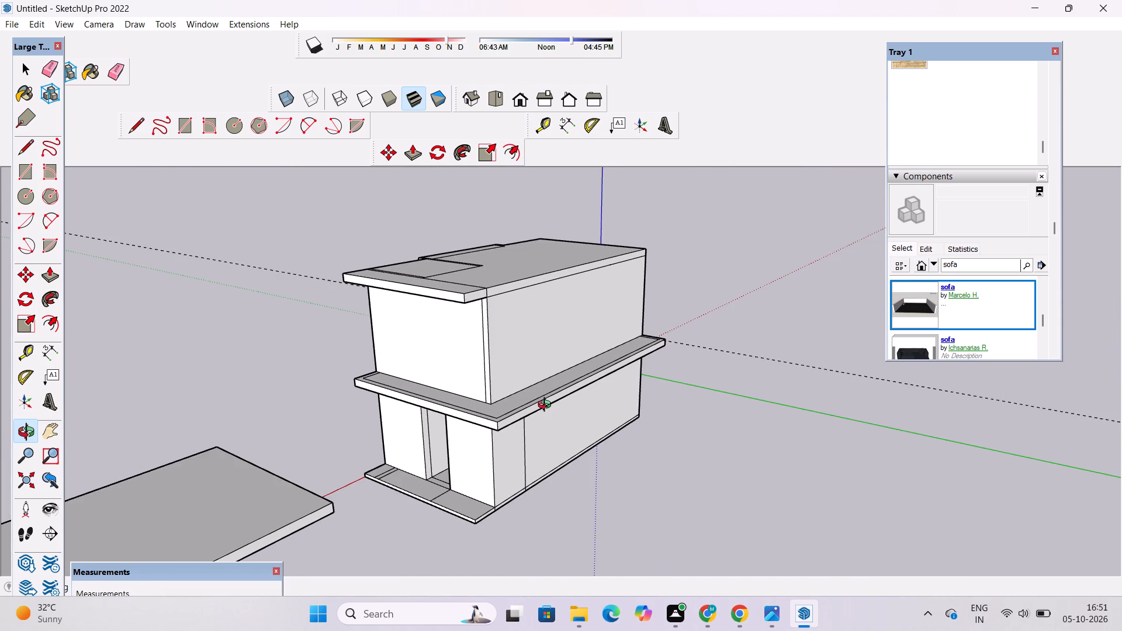
scroll(547, 405, "down", 3)
scroll(552, 416, "up", 1)
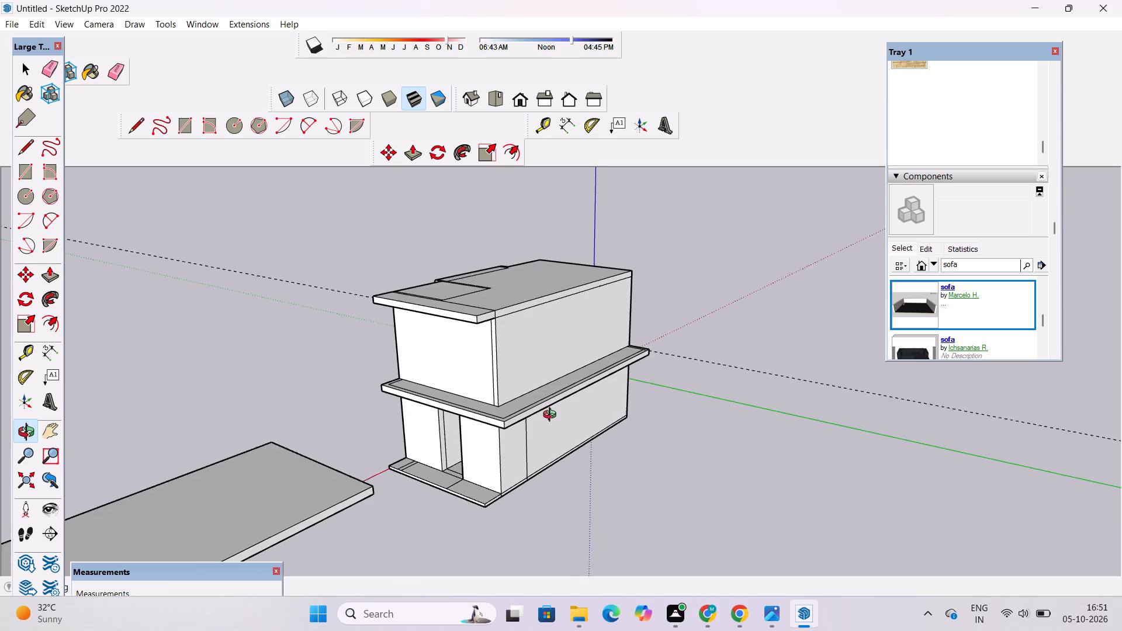
scroll(552, 416, "up", 1)
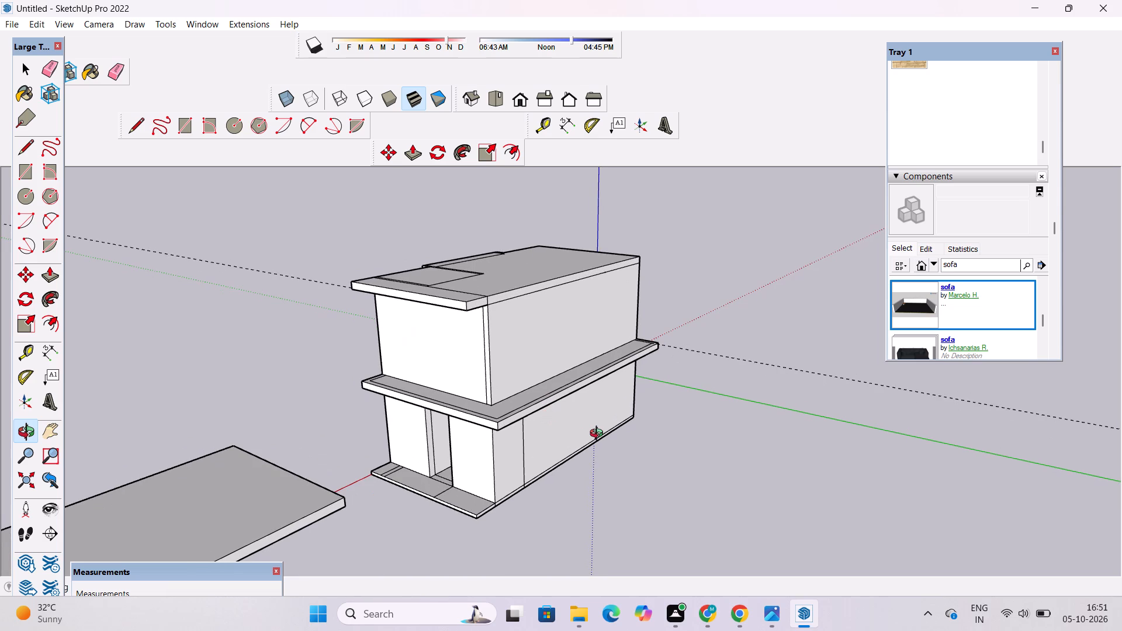
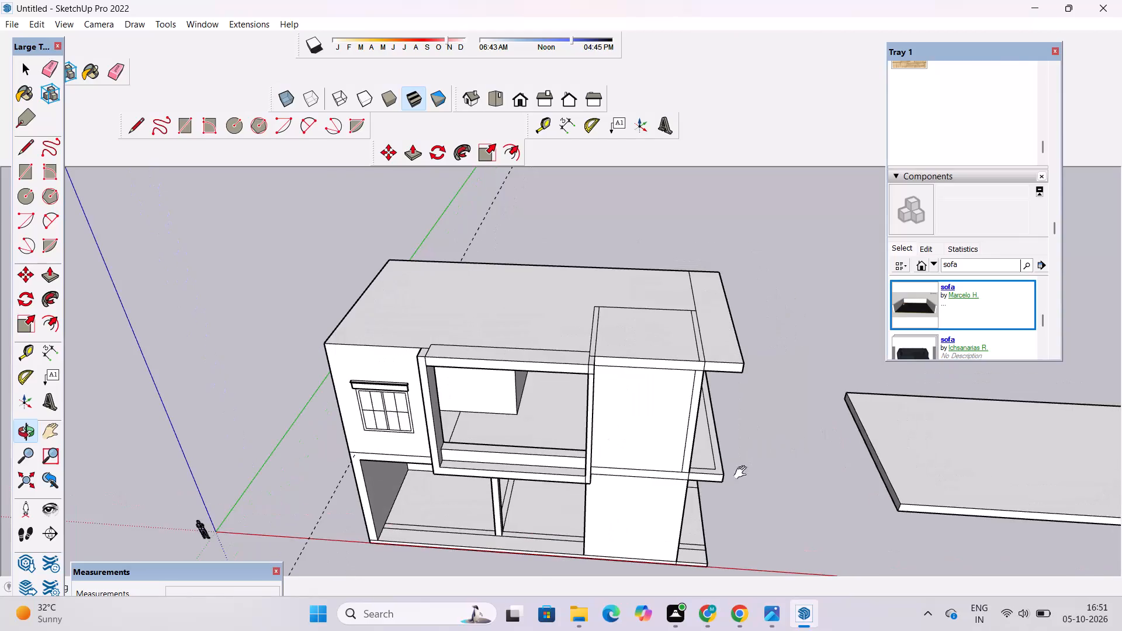
Examine the two-storey house from the front and the side, including the framed upper balcony opening and projecting slabs.
left_click_drag(688, 514, 690, 367)
scroll(627, 375, "up", 4)
left_click_drag(632, 411, 635, 337, "shift")
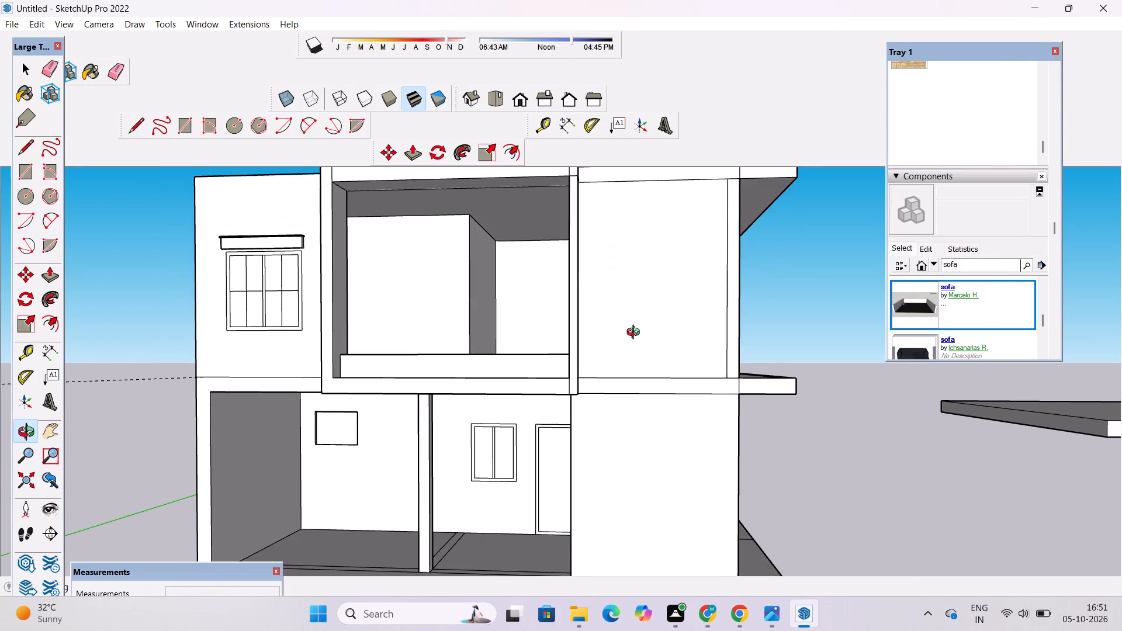
left_click_drag(668, 319, 520, 411)
left_click_drag(520, 411, 521, 420)
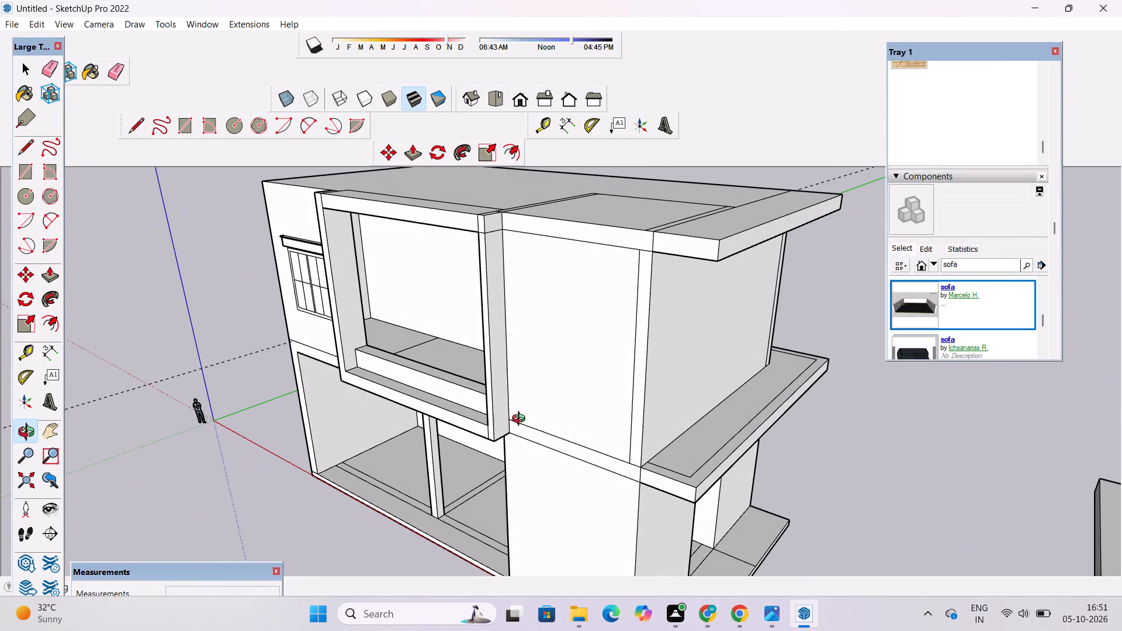
scroll(521, 420, "up", 3)
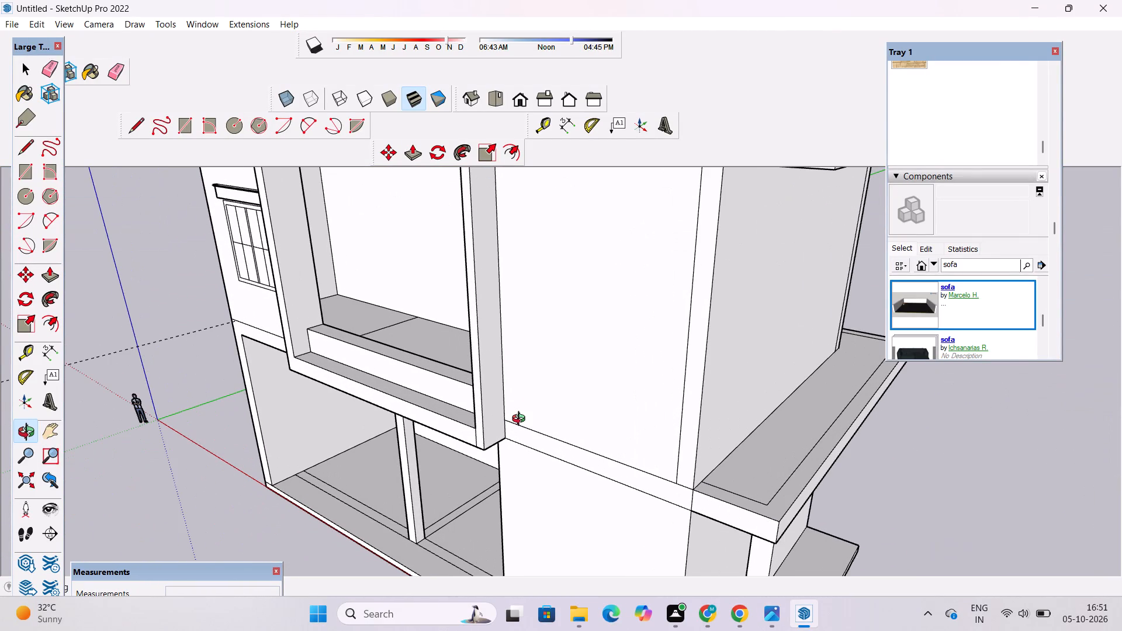
scroll(521, 420, "down", 4)
scroll(521, 420, "up", 2)
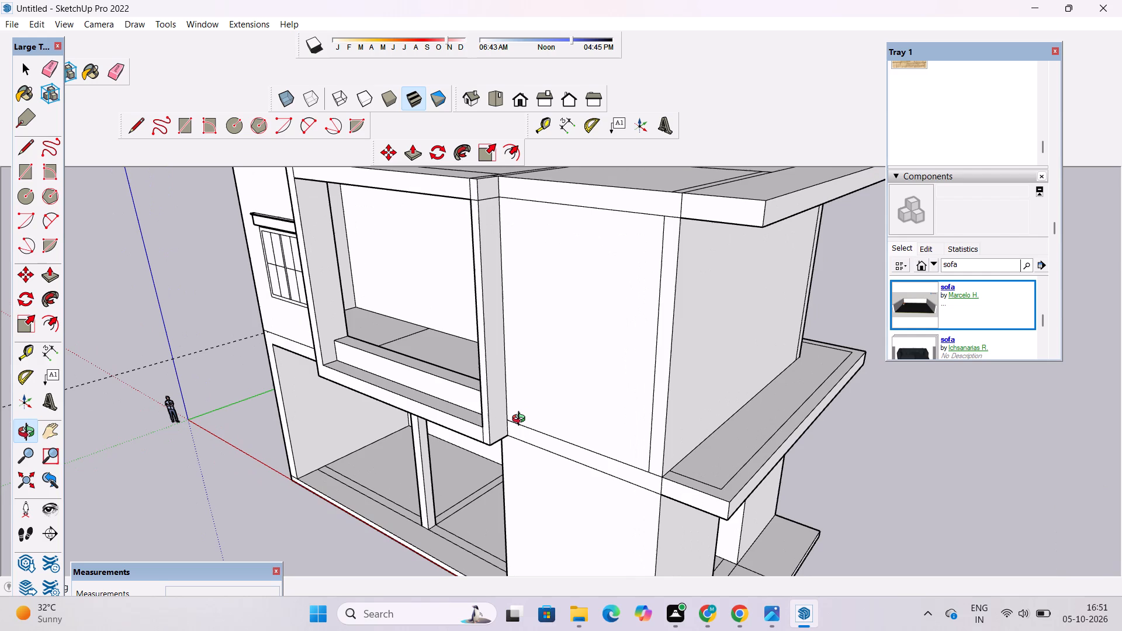
scroll(521, 420, "up", 1)
scroll(521, 420, "down", 3)
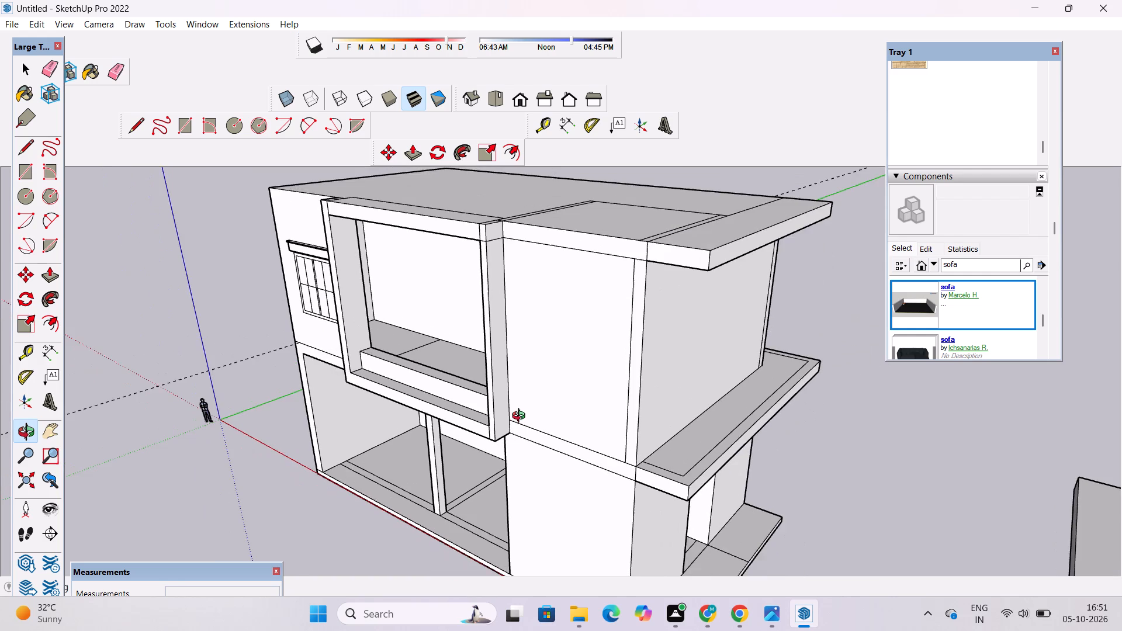
scroll(521, 417, "down", 3)
left_click_drag(502, 486, 555, 373)
left_click_drag(555, 373, 533, 408, "shift")
scroll(531, 414, "down", 1)
left_click_drag(532, 408, 520, 445, "shift")
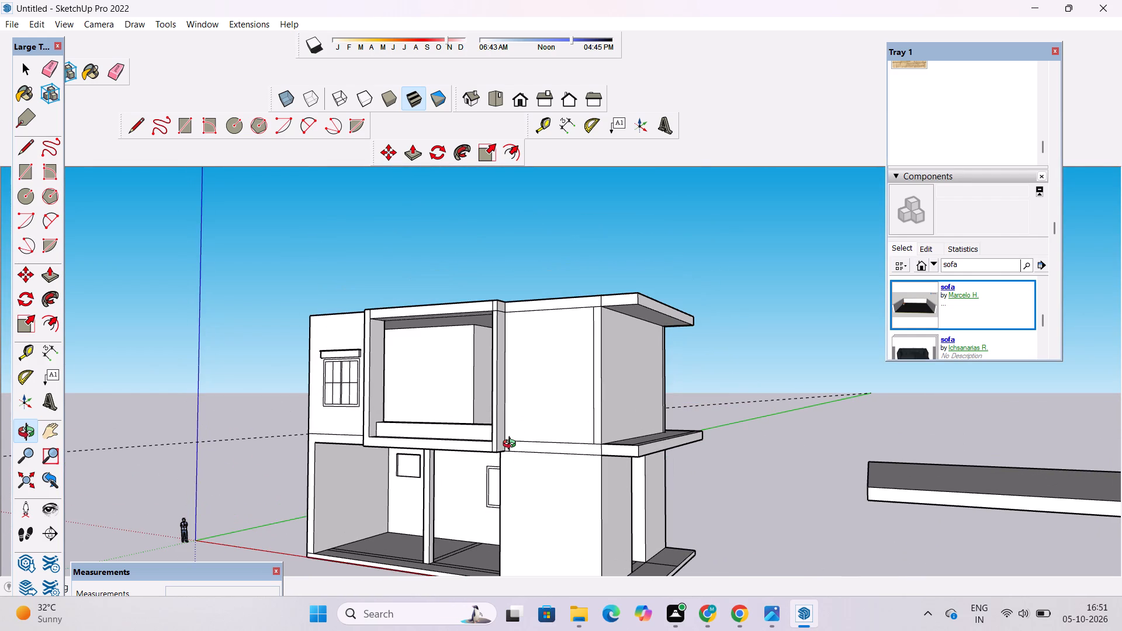
scroll(512, 445, "up", 3)
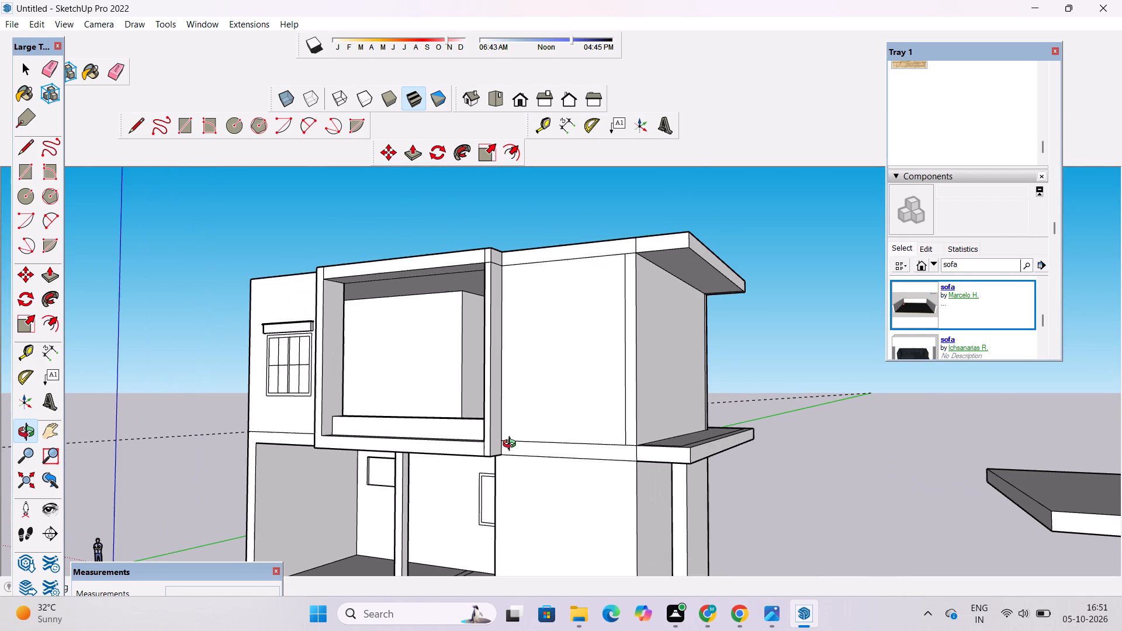
scroll(512, 445, "down", 4)
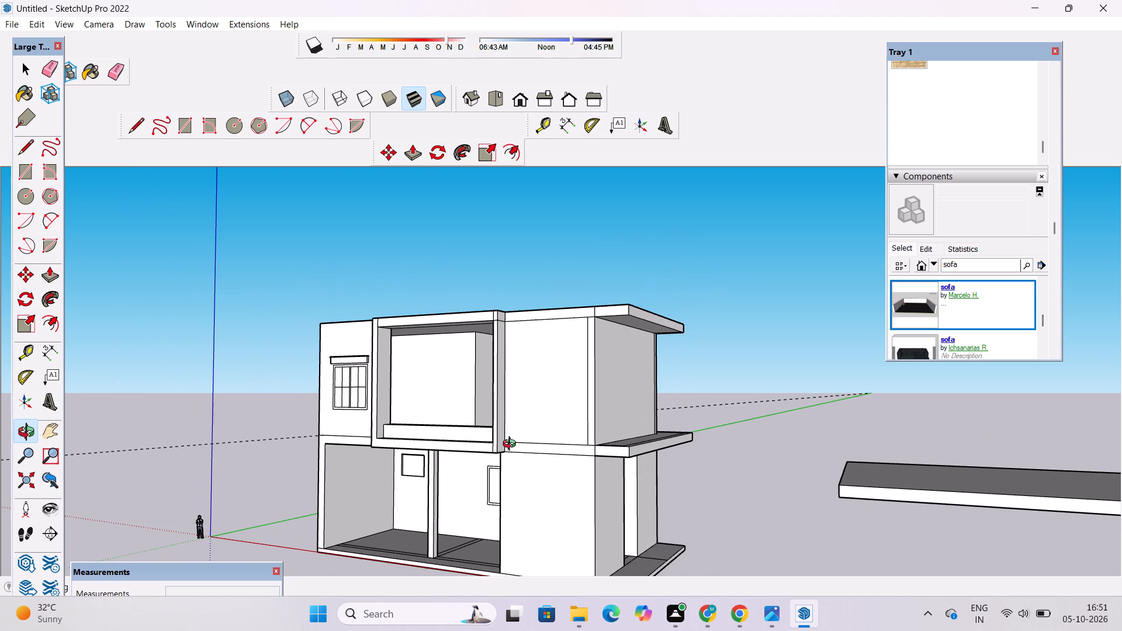
scroll(512, 446, "up", 1)
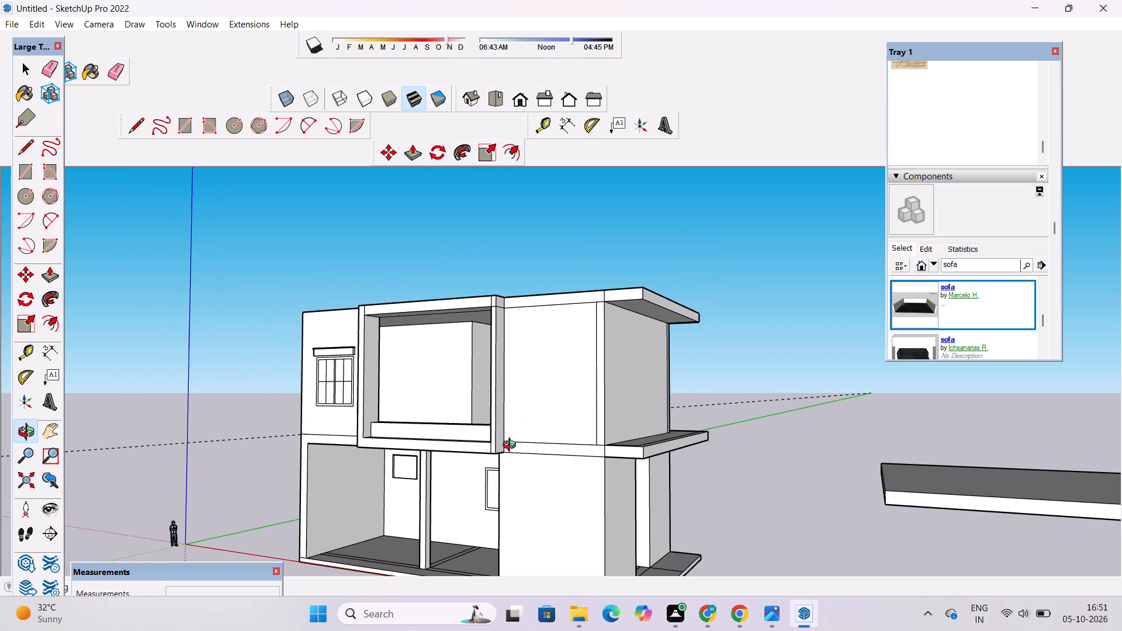
scroll(512, 446, "up", 3)
left_click_drag(512, 447, 722, 515)
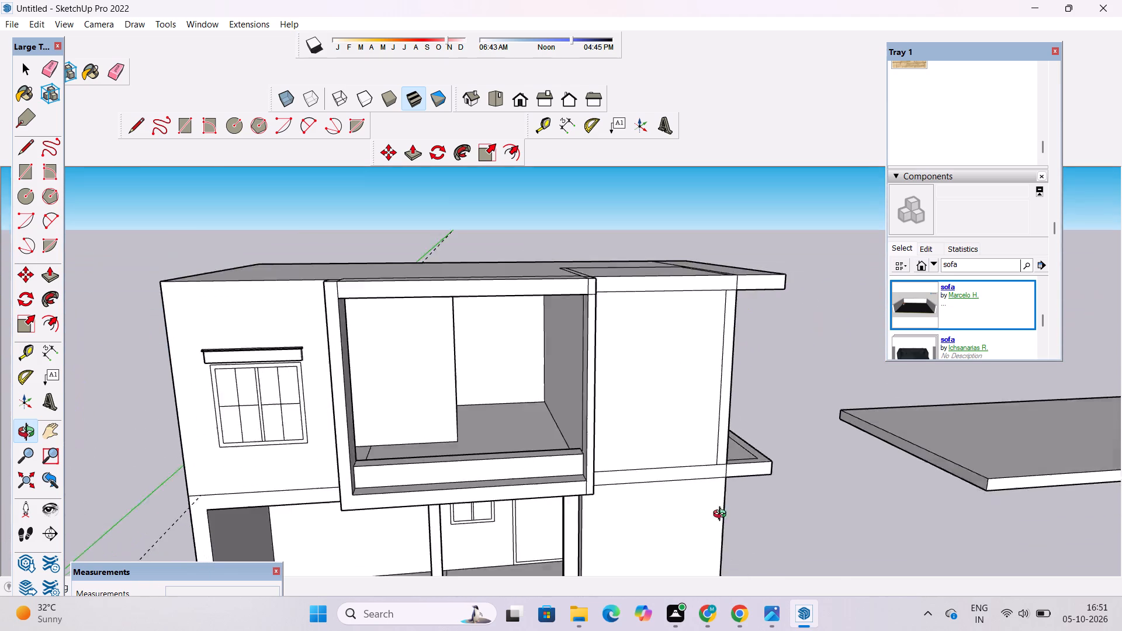
left_click_drag(722, 515, 759, 506)
scroll(655, 451, "up", 2)
left_click_drag(723, 484, 546, 528)
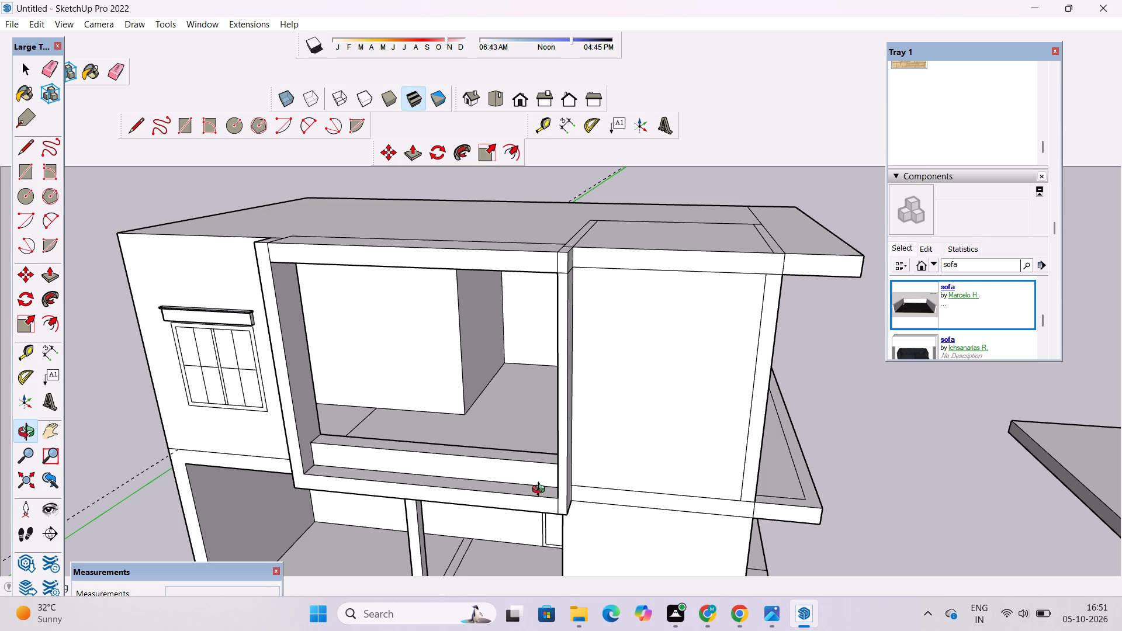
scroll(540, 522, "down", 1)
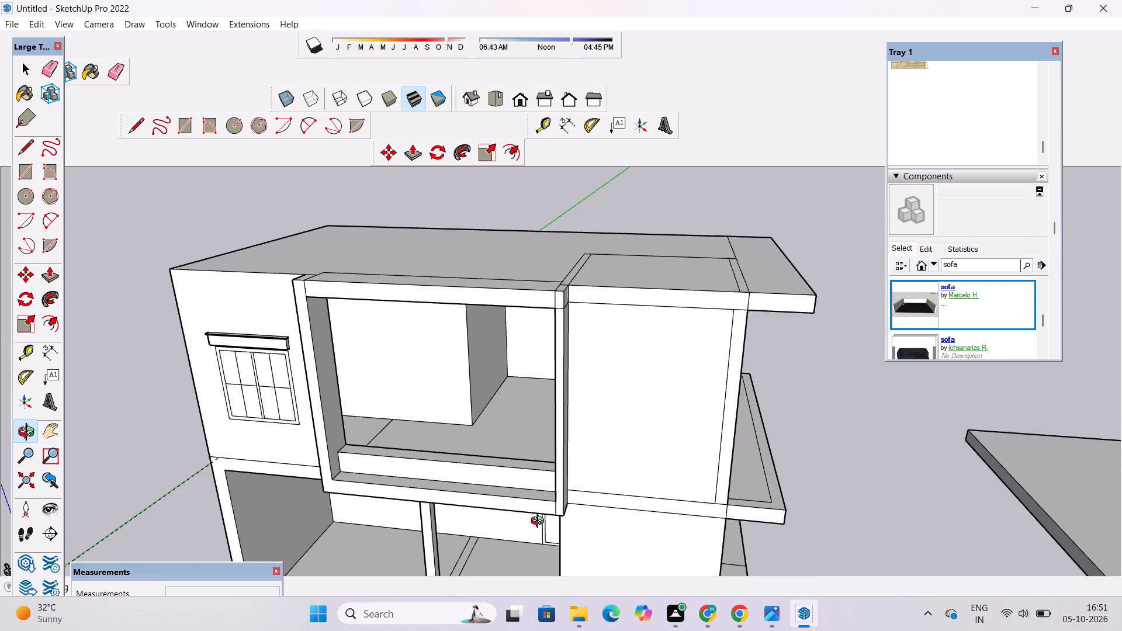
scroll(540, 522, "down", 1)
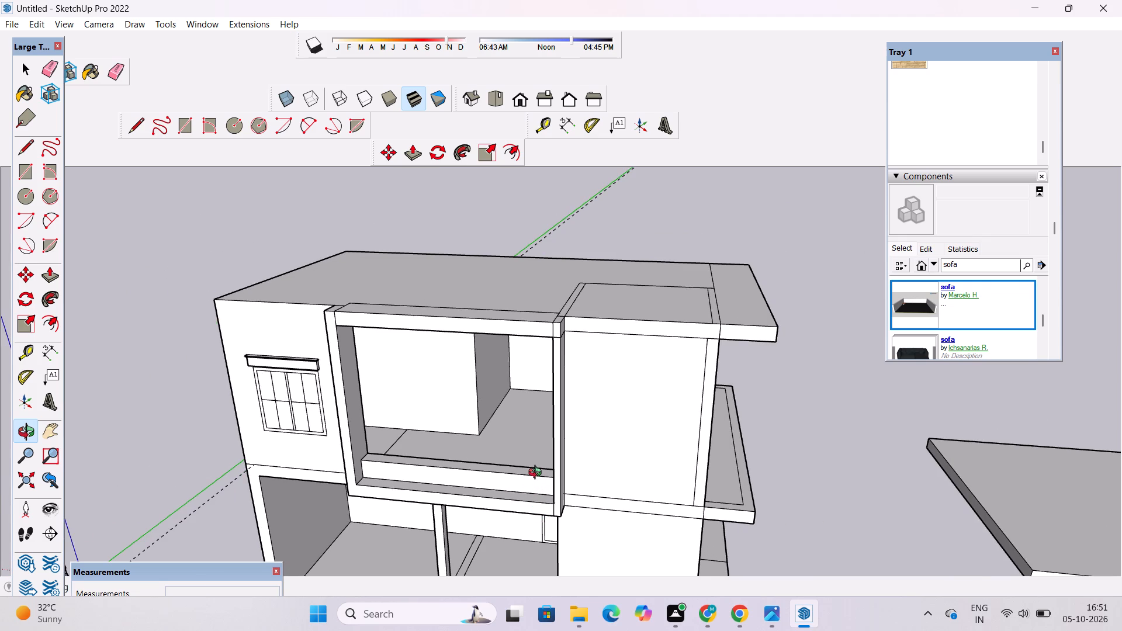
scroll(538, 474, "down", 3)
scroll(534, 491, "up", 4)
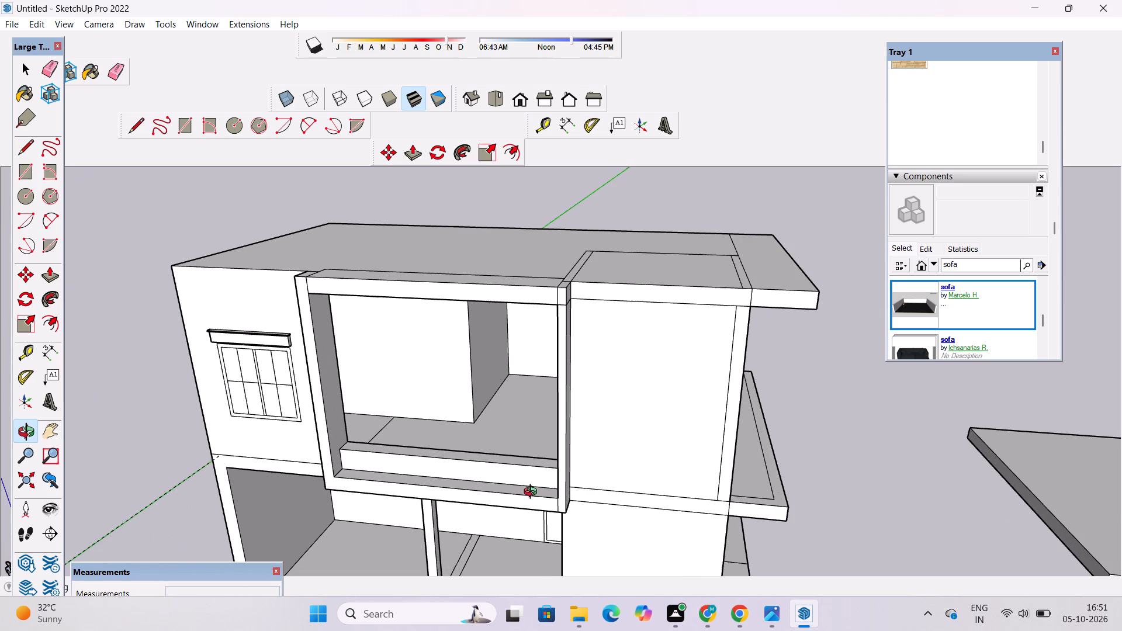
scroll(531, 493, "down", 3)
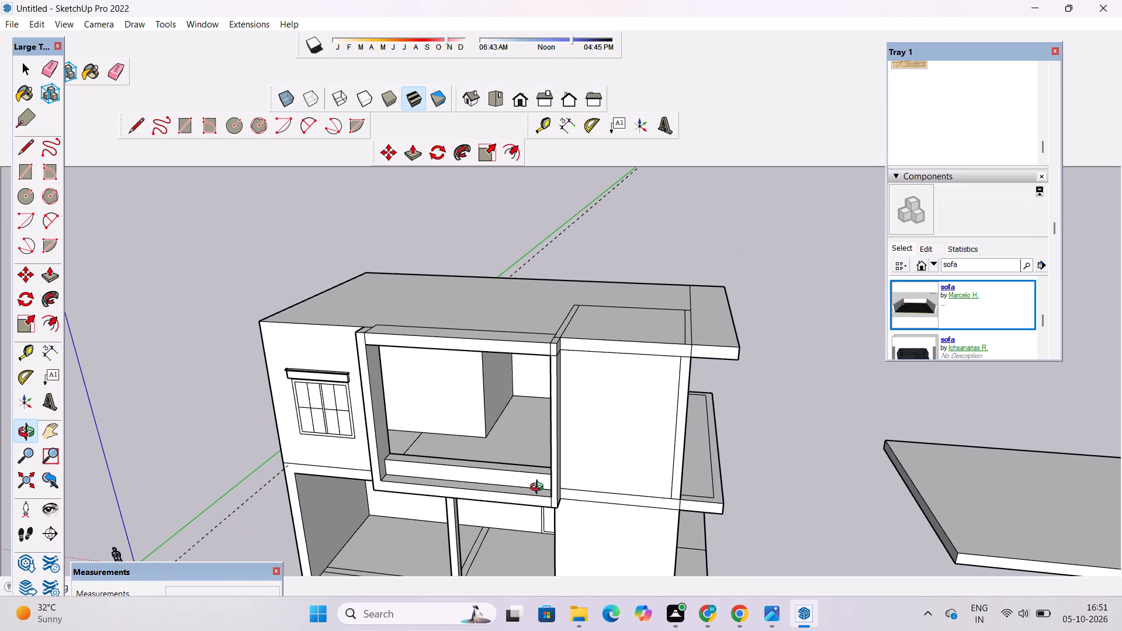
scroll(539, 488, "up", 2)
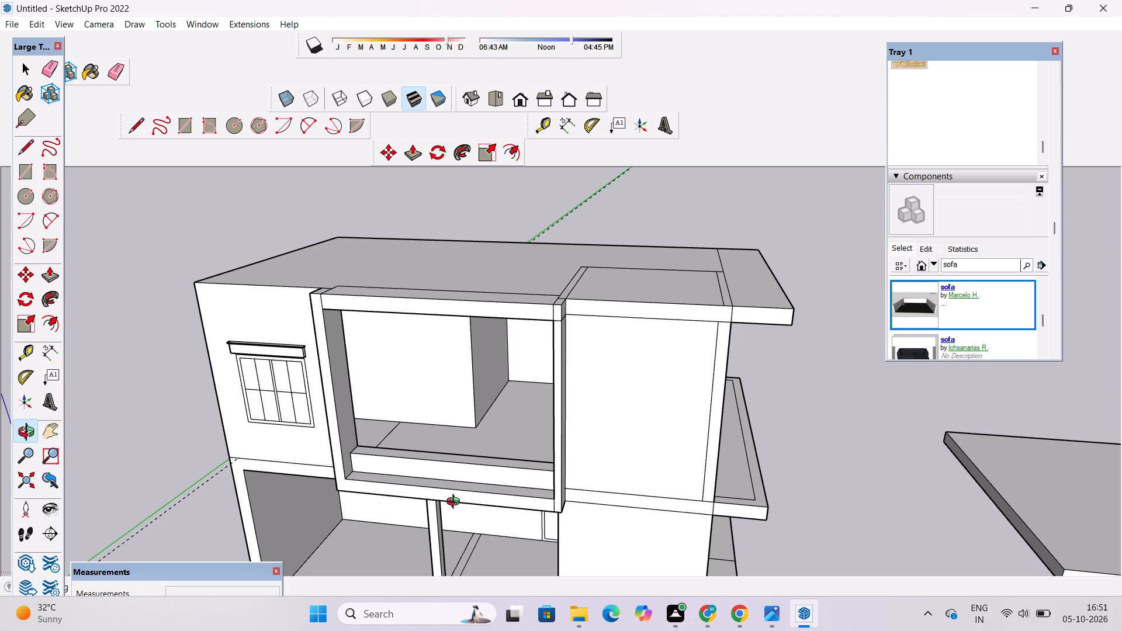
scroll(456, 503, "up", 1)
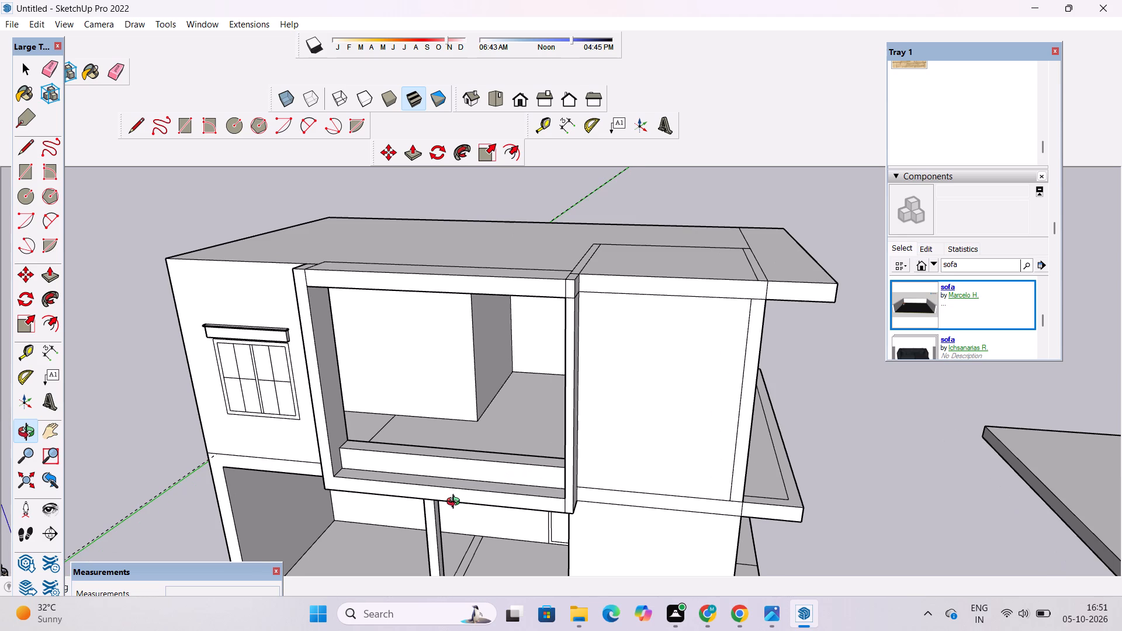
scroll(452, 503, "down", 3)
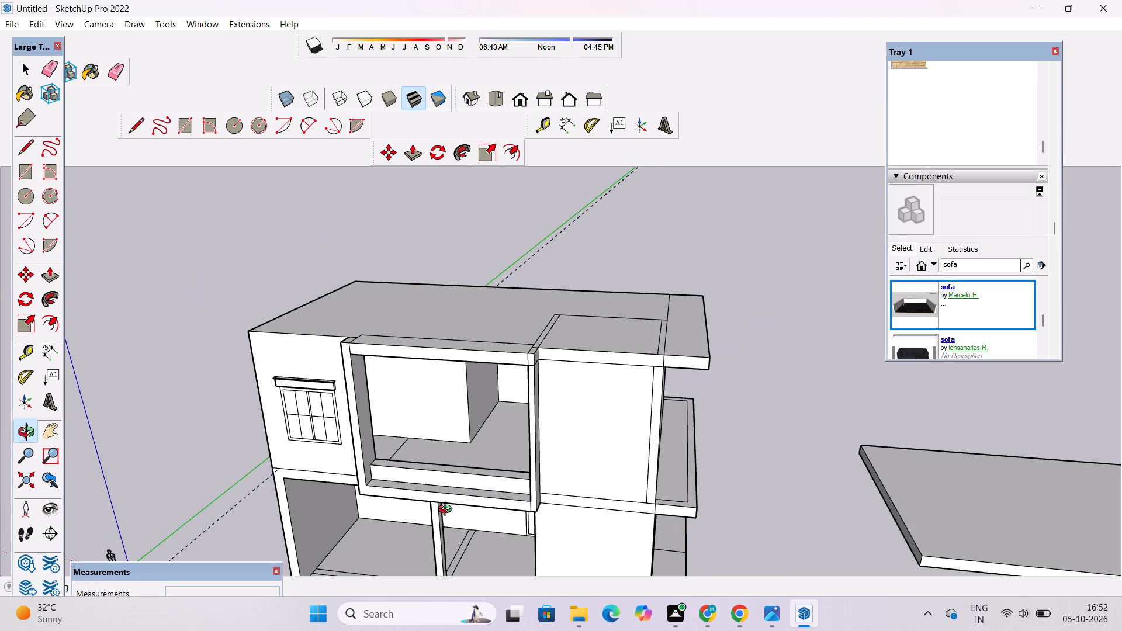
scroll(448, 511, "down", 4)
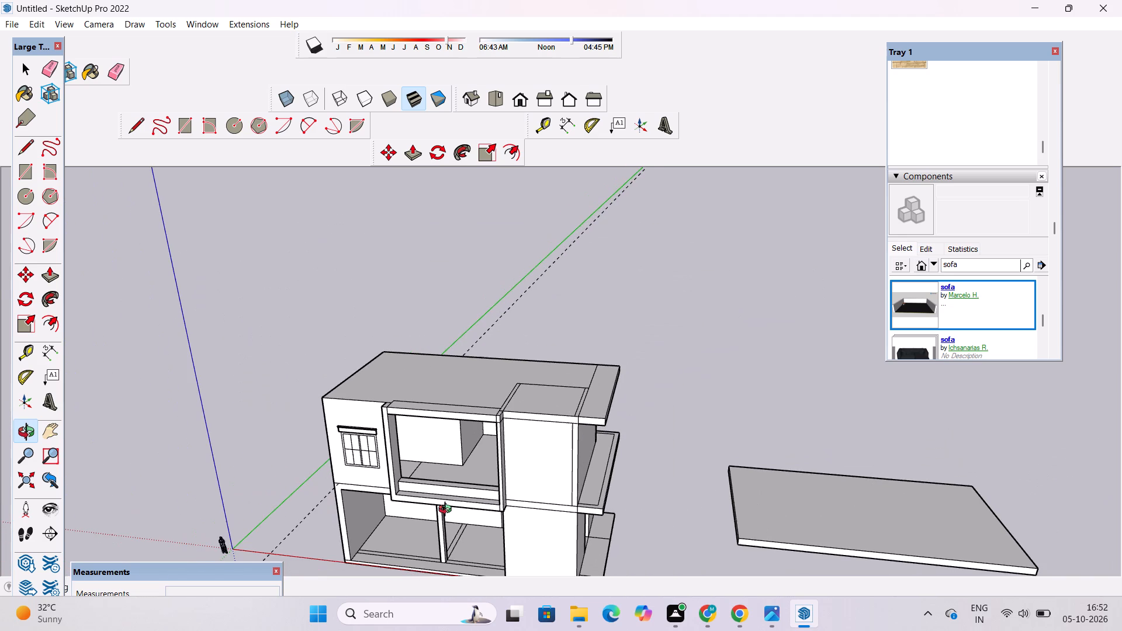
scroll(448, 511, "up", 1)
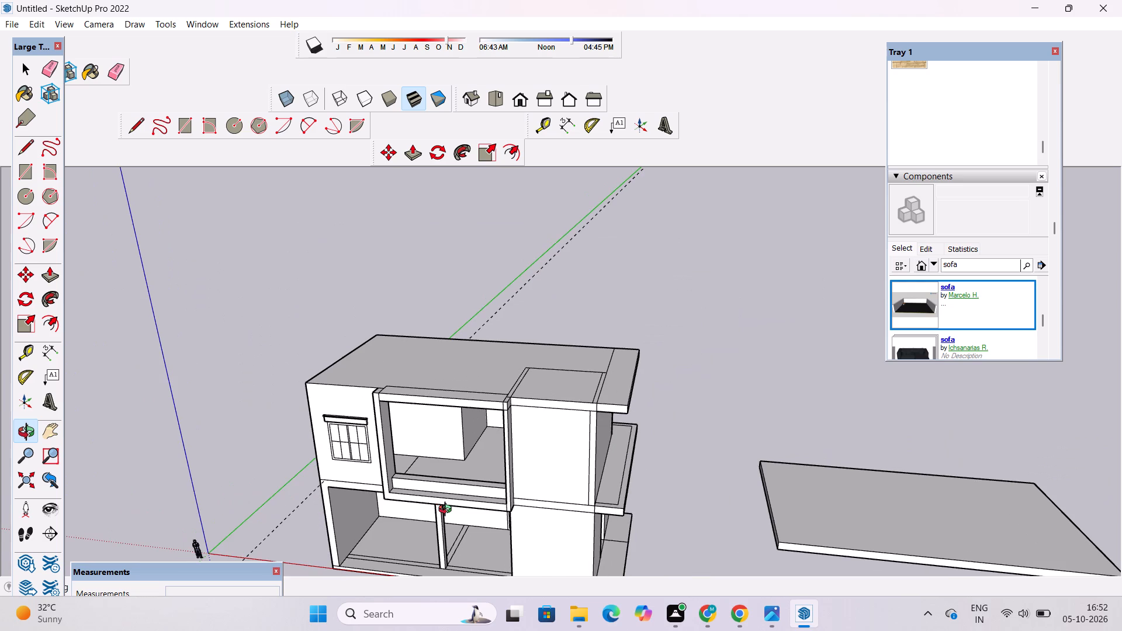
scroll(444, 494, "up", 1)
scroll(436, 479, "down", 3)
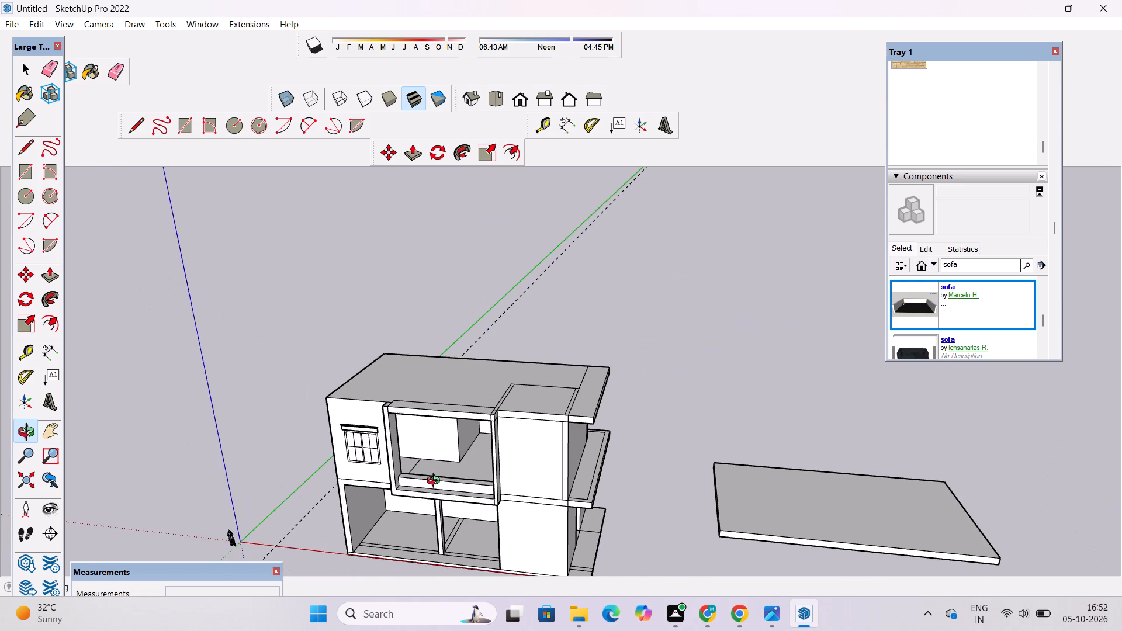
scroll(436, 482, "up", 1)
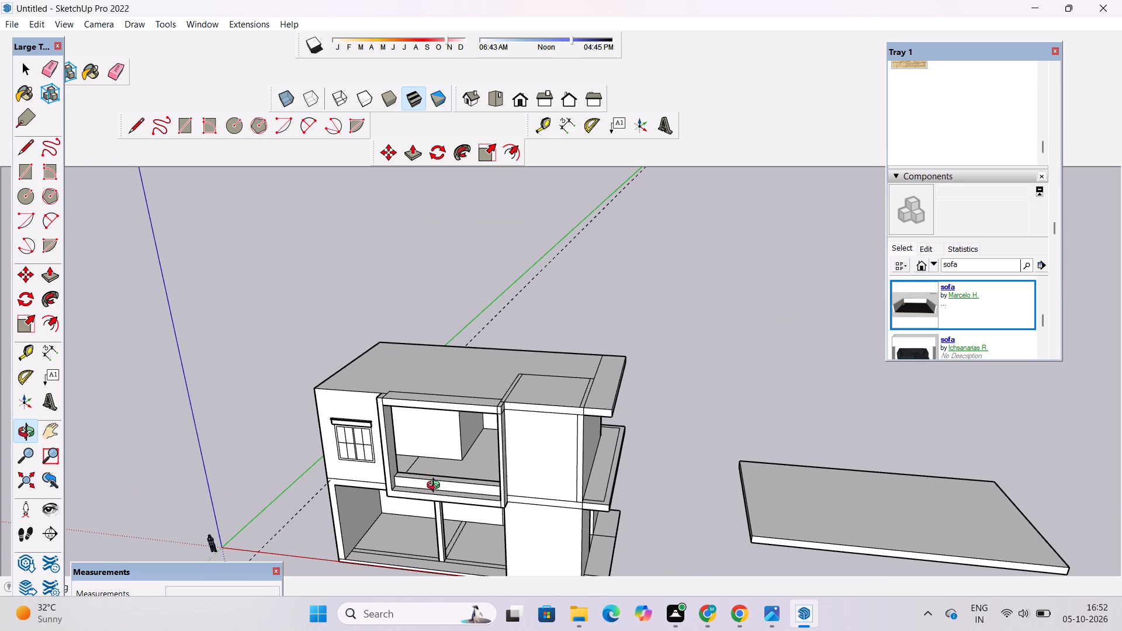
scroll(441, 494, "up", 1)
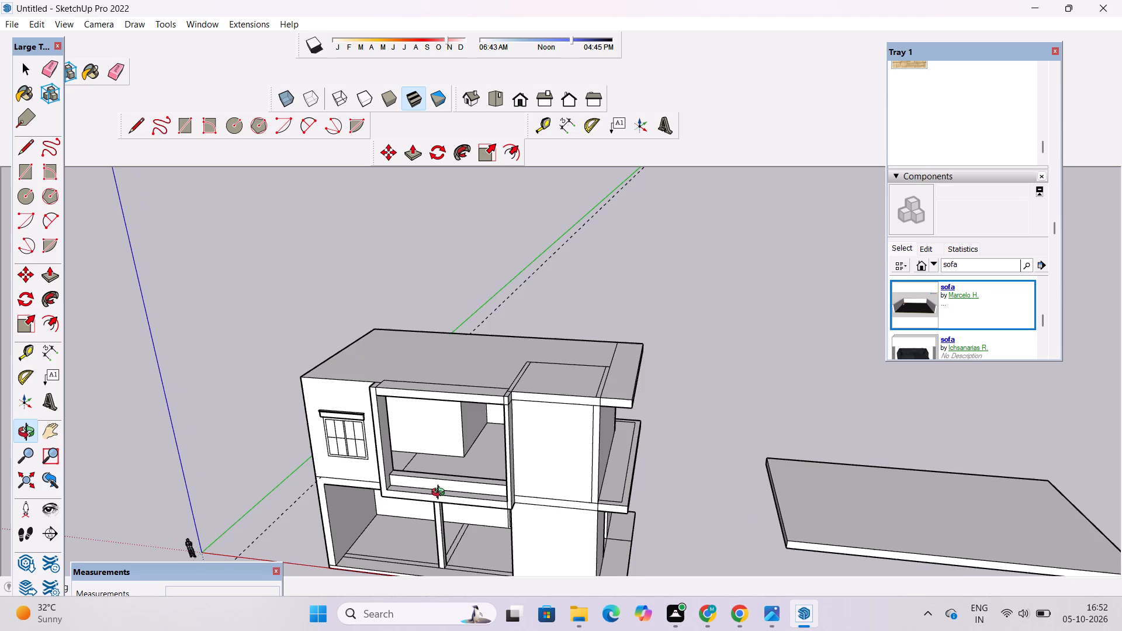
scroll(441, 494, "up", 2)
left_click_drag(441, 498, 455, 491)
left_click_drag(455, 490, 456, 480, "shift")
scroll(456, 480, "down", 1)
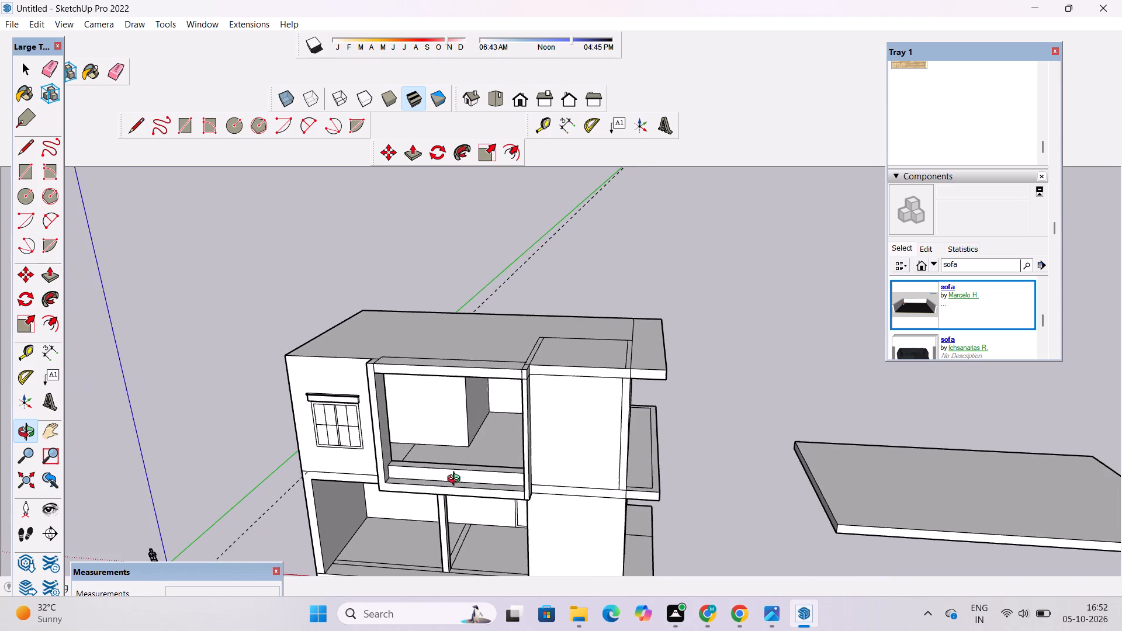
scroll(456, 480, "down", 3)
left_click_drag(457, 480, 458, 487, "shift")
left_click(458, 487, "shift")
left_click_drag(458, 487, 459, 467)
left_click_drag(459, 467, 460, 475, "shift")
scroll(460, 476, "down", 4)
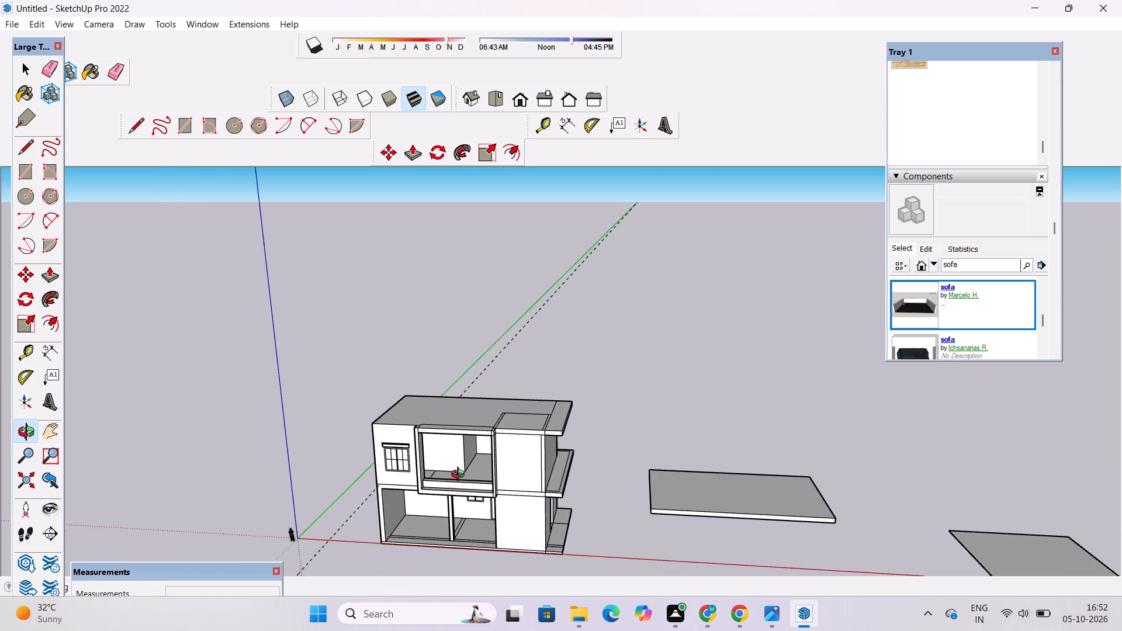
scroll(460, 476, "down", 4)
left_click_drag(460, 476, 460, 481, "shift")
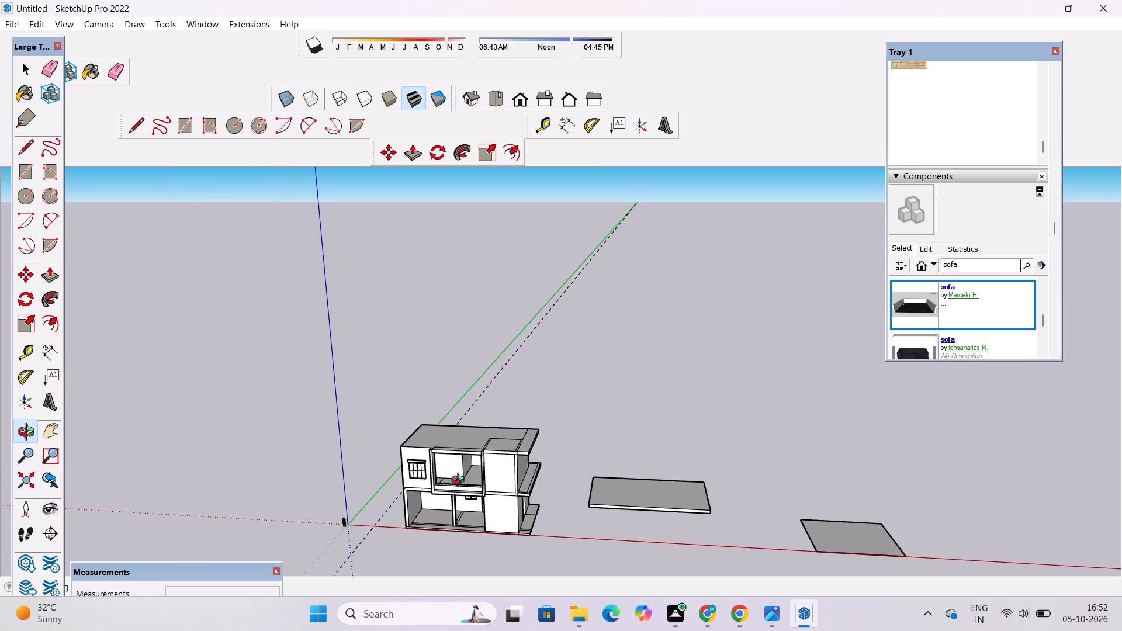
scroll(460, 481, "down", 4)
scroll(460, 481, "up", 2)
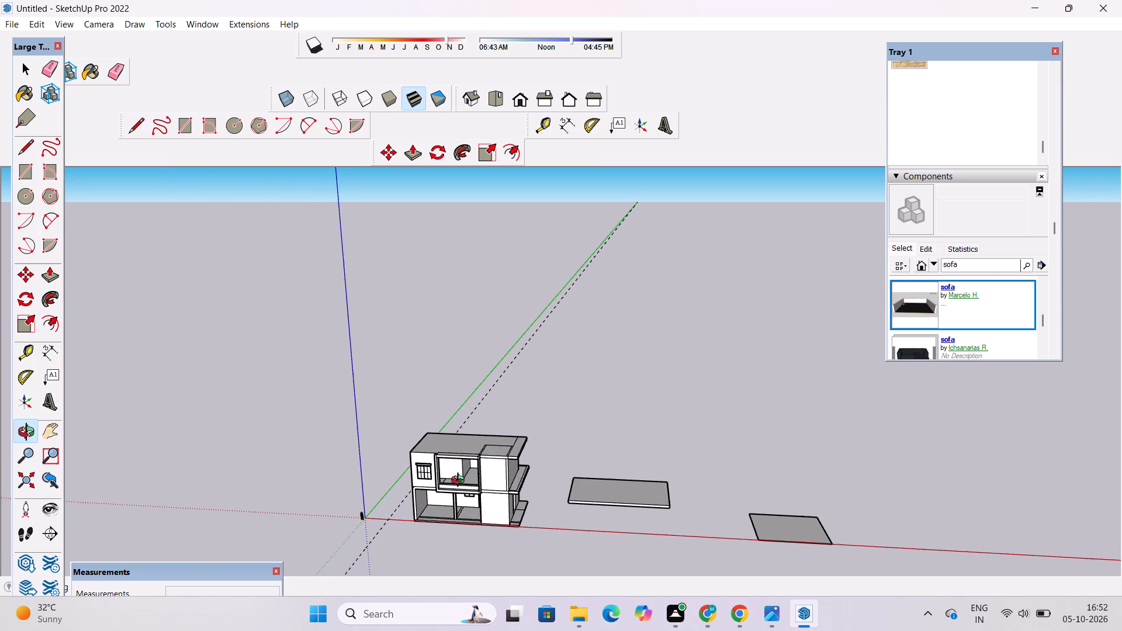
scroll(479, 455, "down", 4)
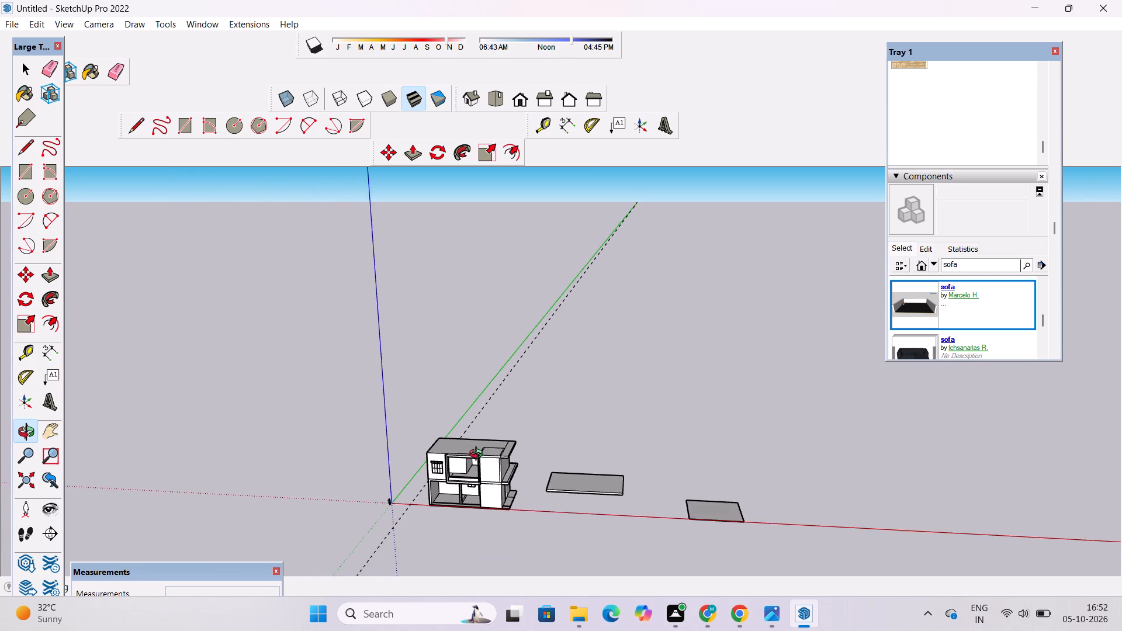
Examine the house from above, covering the roof and the end side with its projecting floor slabs.
left_click_drag(479, 455, 487, 495, "shift")
scroll(487, 499, "up", 5)
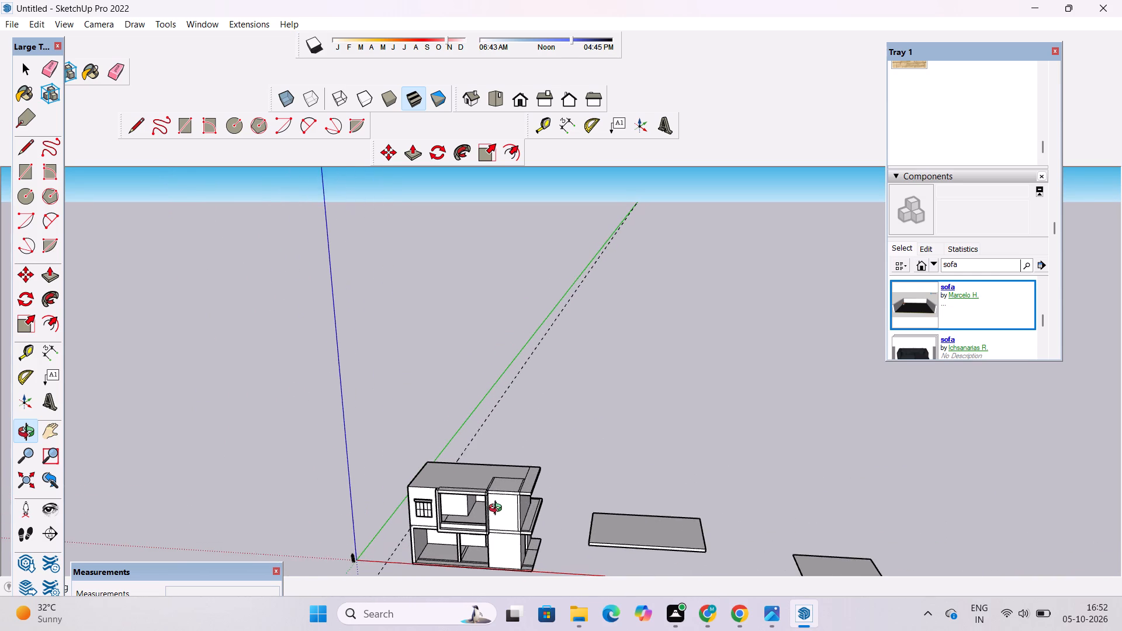
scroll(498, 509, "up", 7)
left_click_drag(475, 539, 539, 450, "shift")
left_click_drag(541, 450, 574, 609)
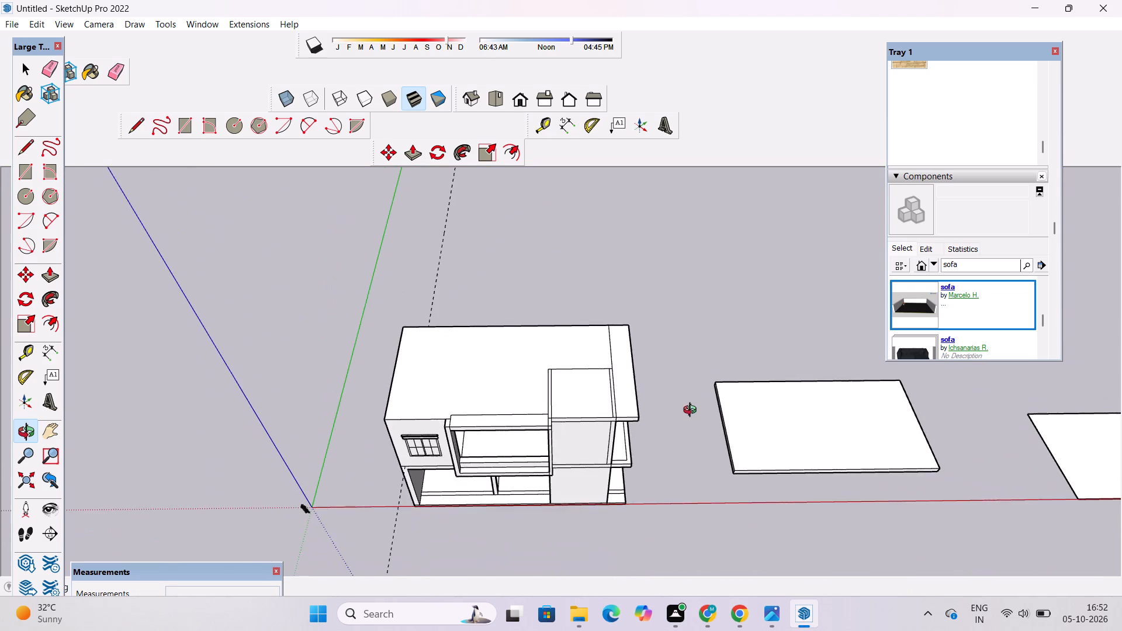
scroll(692, 411, "up", 4)
left_click_drag(691, 457, 433, 477)
scroll(503, 465, "up", 3)
left_click_drag(503, 464, 509, 477, "shift")
left_click_drag(509, 477, 496, 456)
left_click(497, 451, "shift")
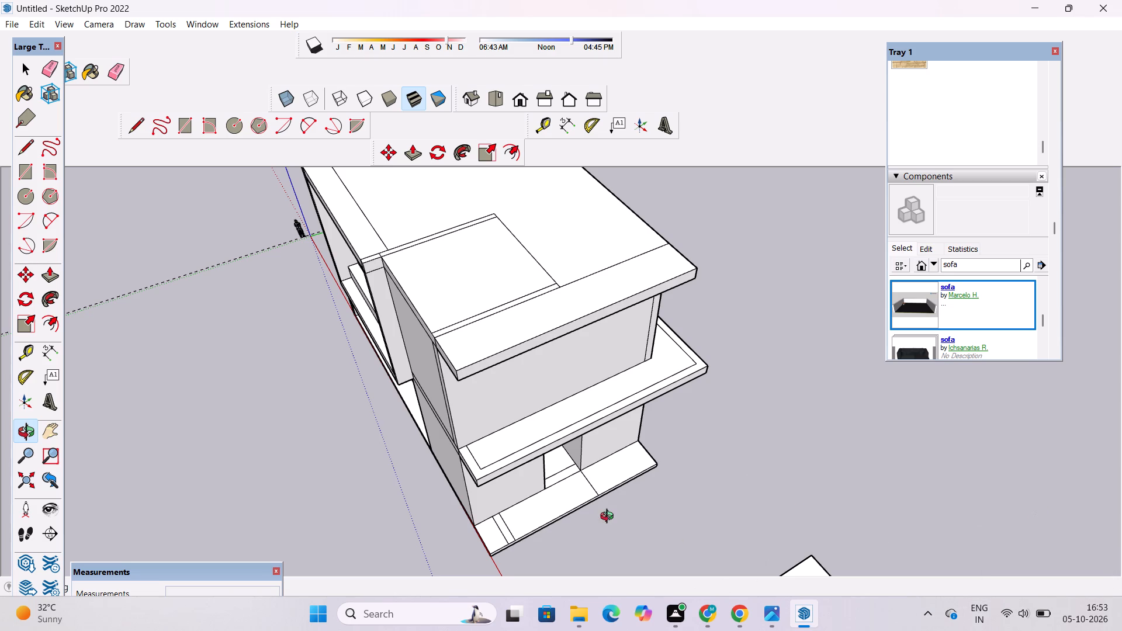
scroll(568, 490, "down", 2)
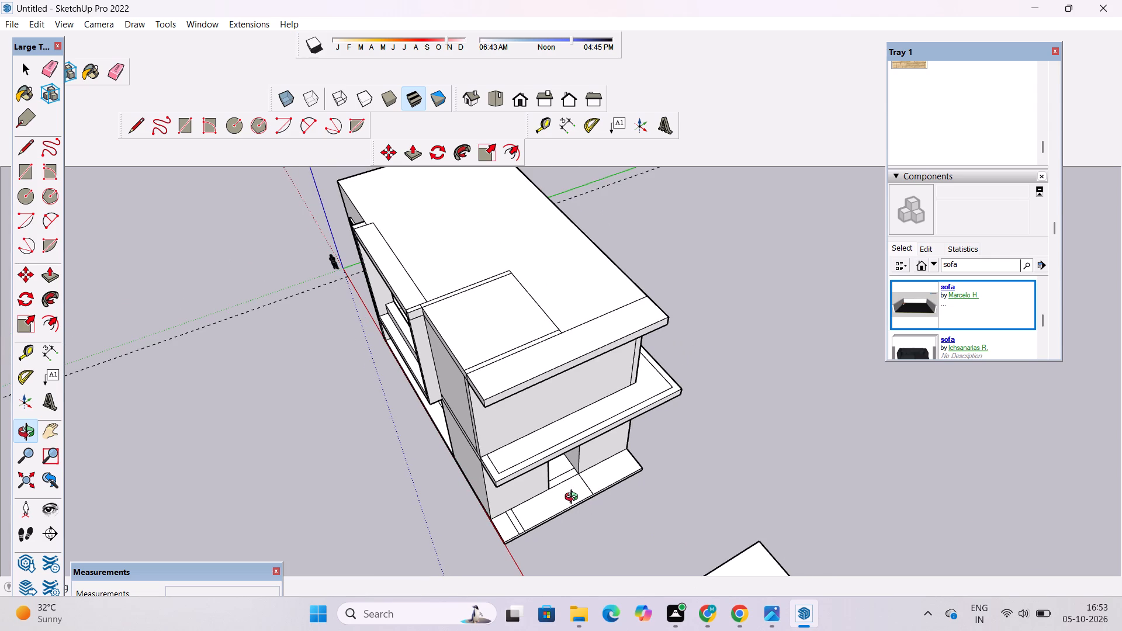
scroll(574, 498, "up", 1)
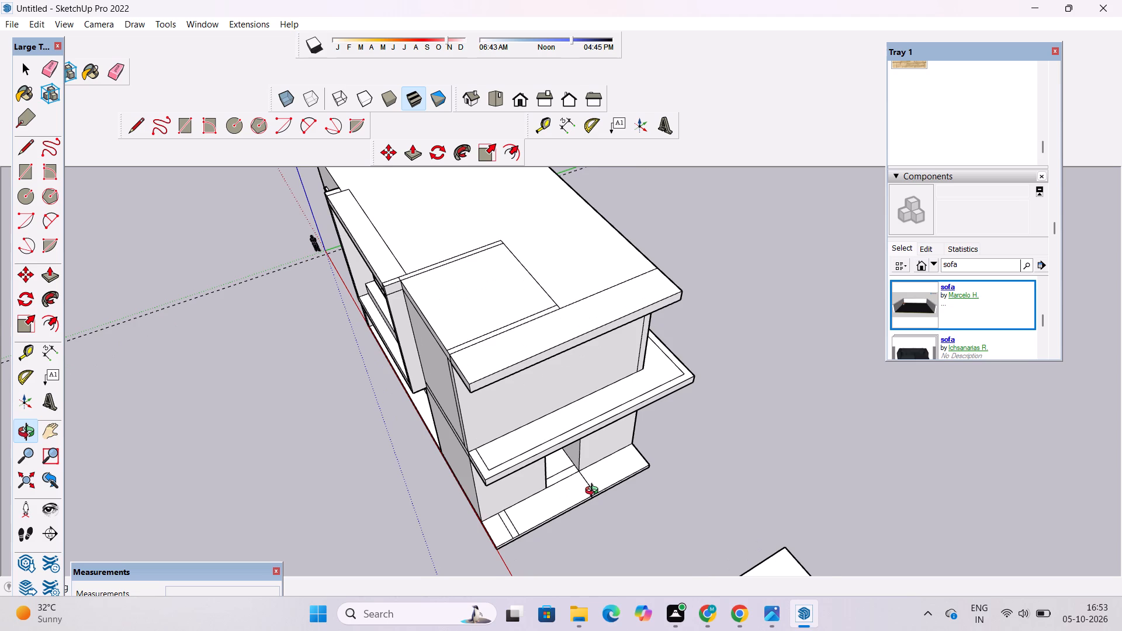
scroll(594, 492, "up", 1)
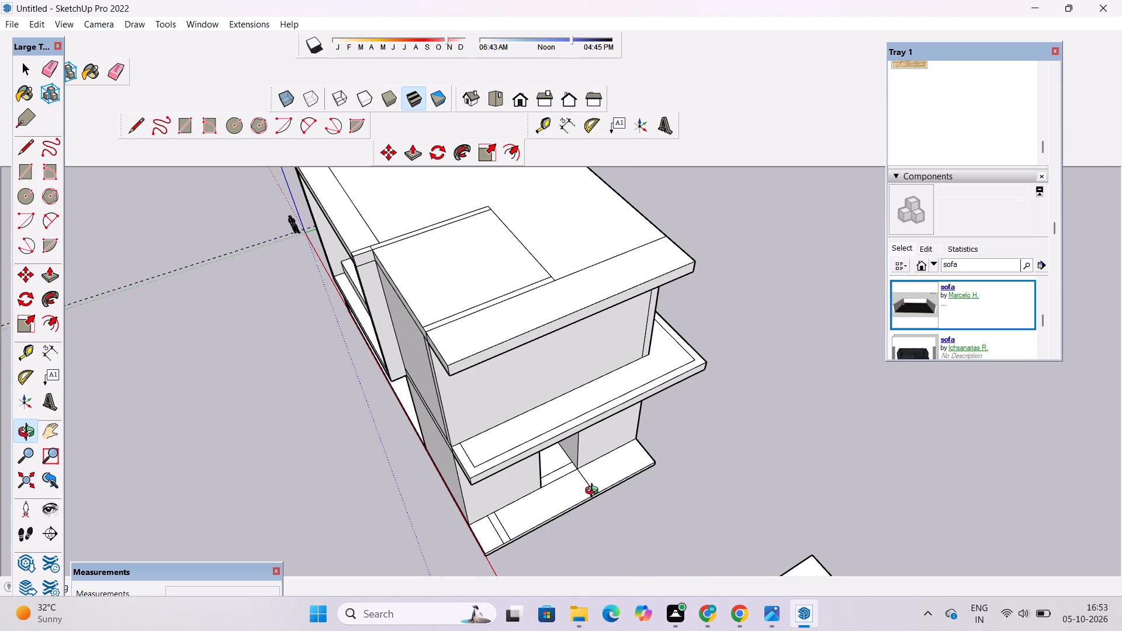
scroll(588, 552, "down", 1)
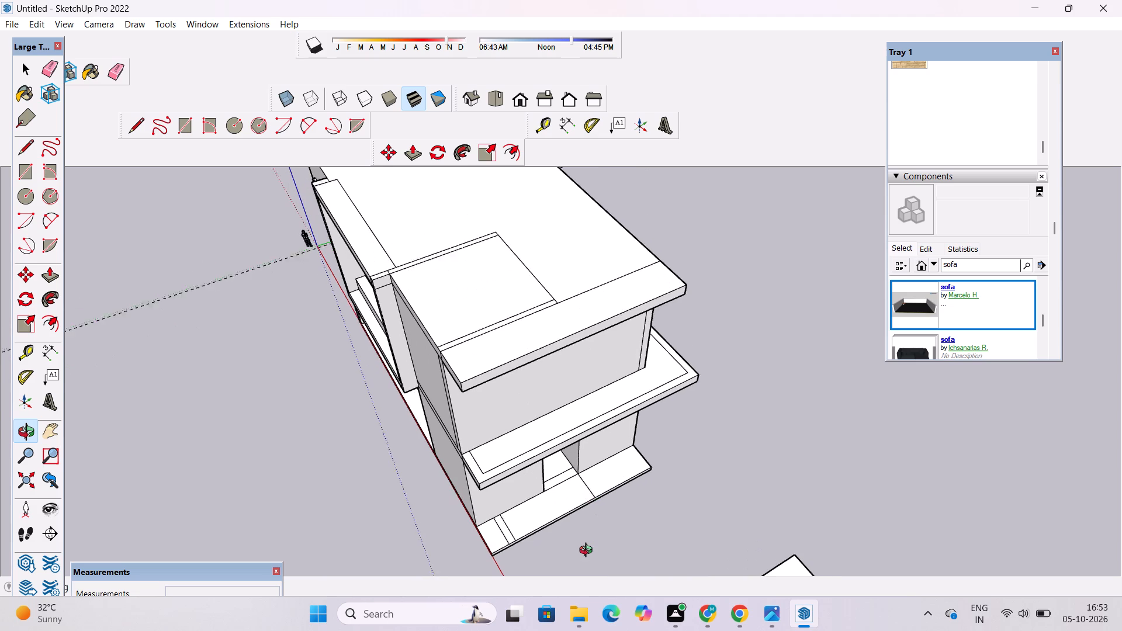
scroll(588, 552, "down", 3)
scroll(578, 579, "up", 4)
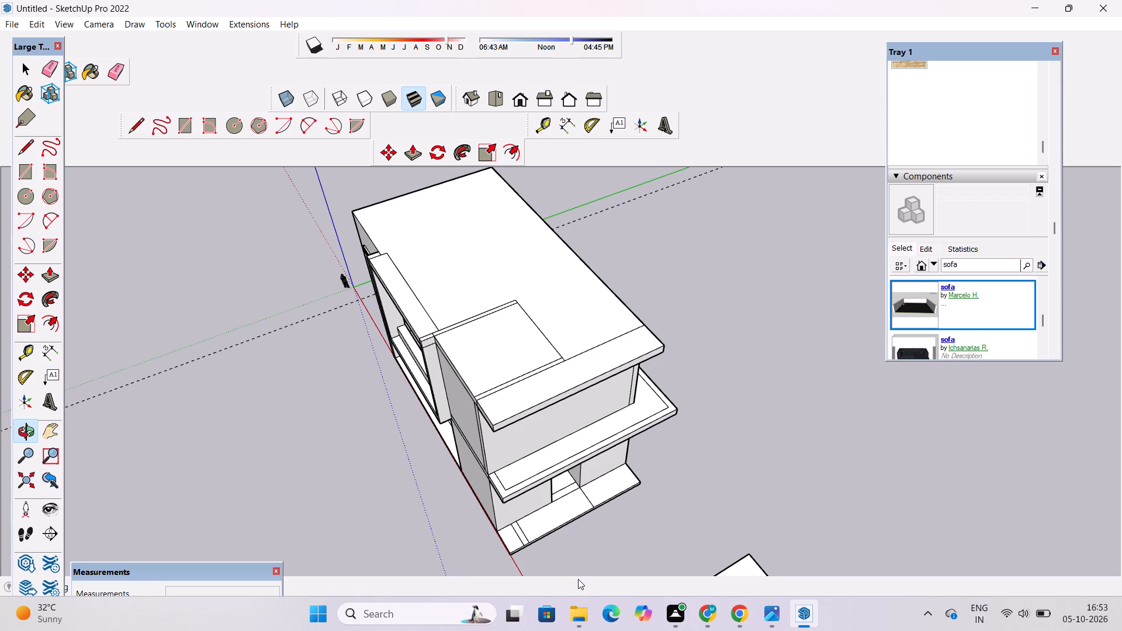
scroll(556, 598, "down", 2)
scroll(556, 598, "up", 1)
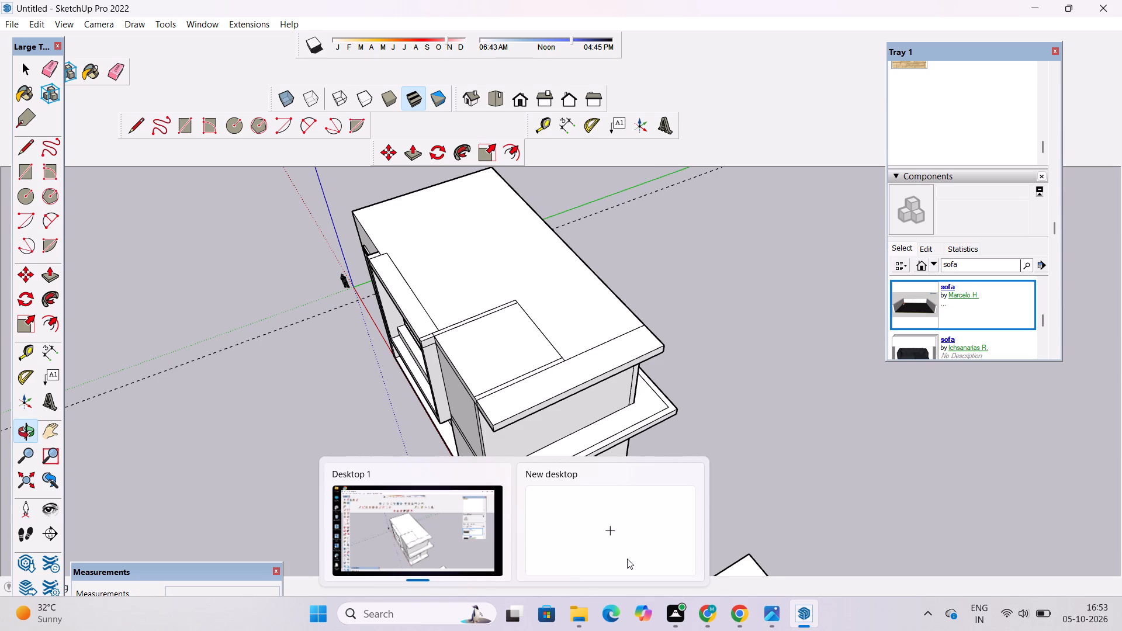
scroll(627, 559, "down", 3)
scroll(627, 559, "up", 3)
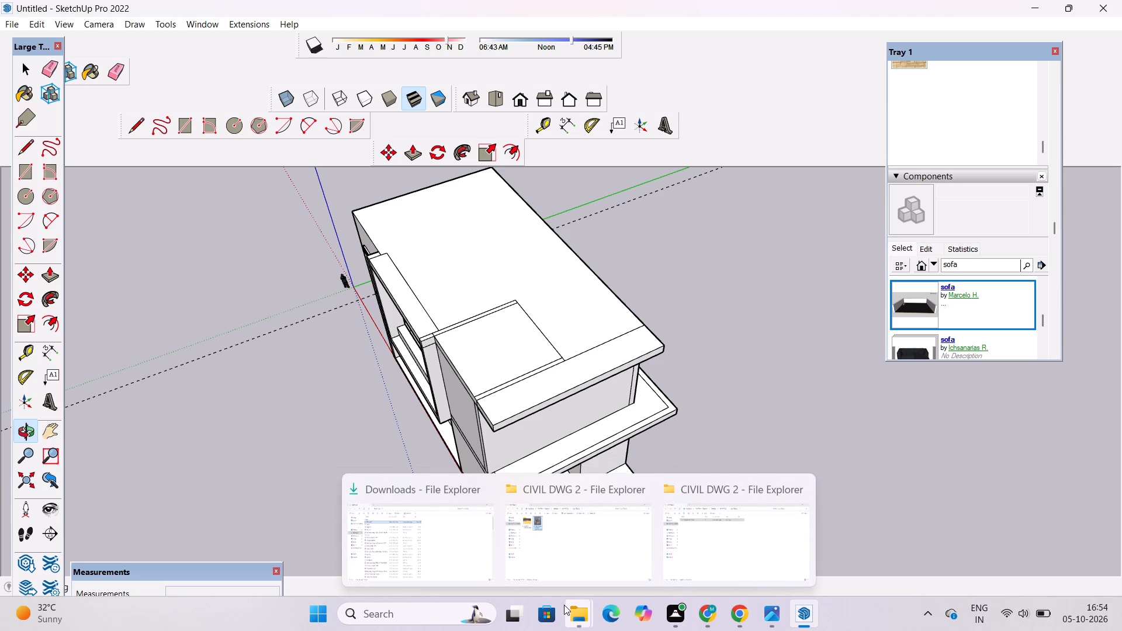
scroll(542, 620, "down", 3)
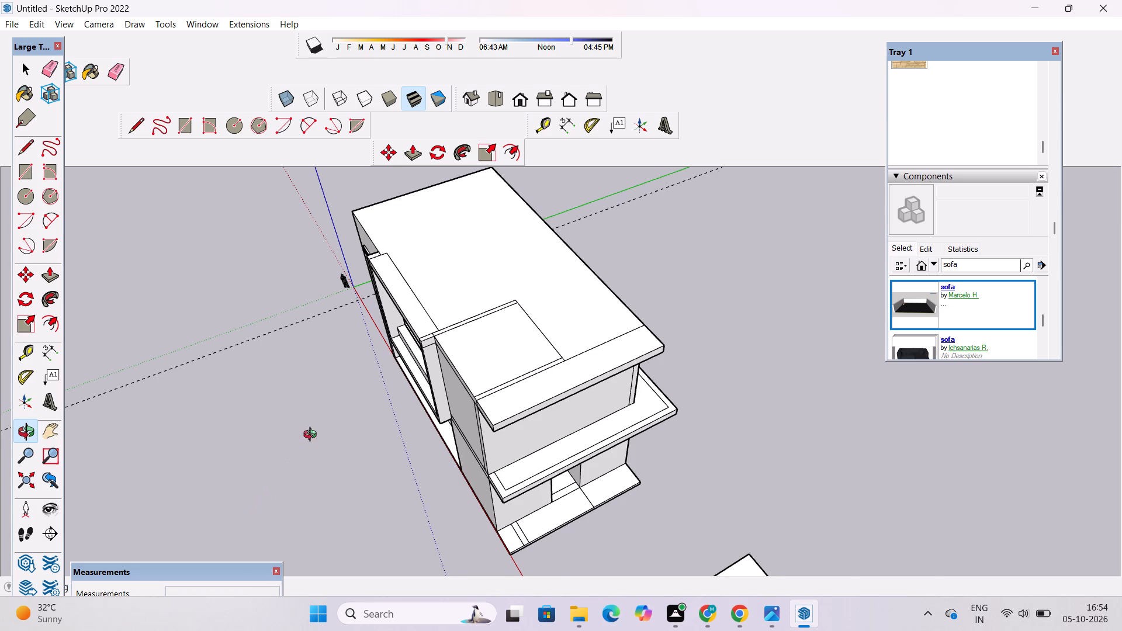
Examine the two-storey house from above and the front, including the balcony opening, ground-floor rooms and the two separate slabs.
left_click_drag(311, 443, 381, 404)
scroll(362, 391, "down", 3)
left_click_drag(361, 391, 399, 389)
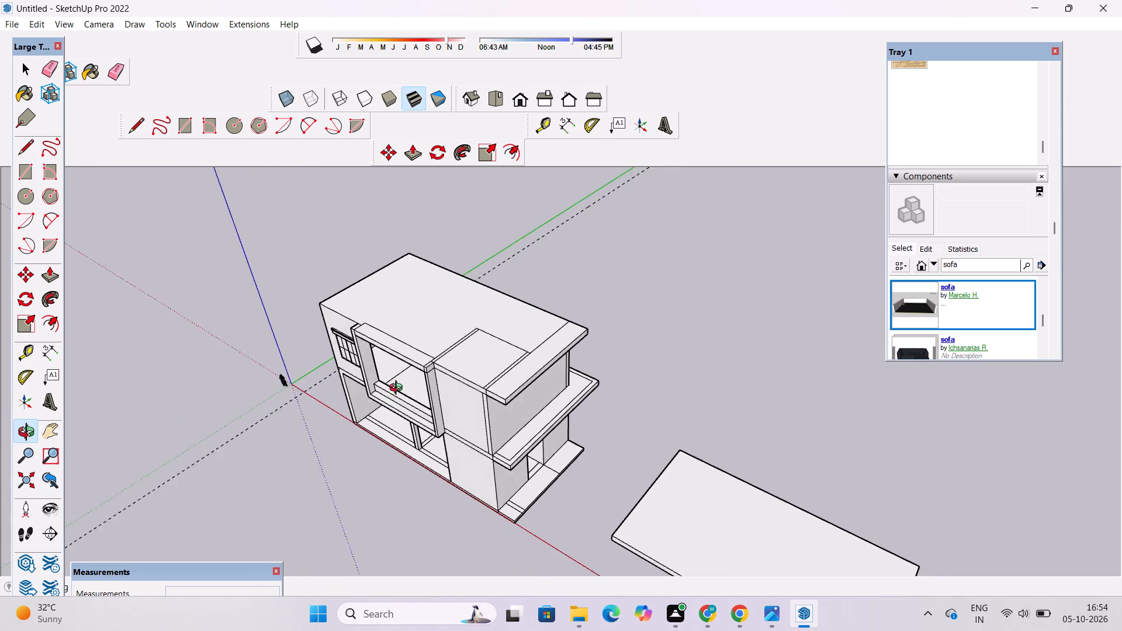
left_click_drag(399, 389, 430, 372)
scroll(423, 382, "down", 2)
left_click_drag(423, 396, 473, 345, "shift")
scroll(453, 362, "down", 4)
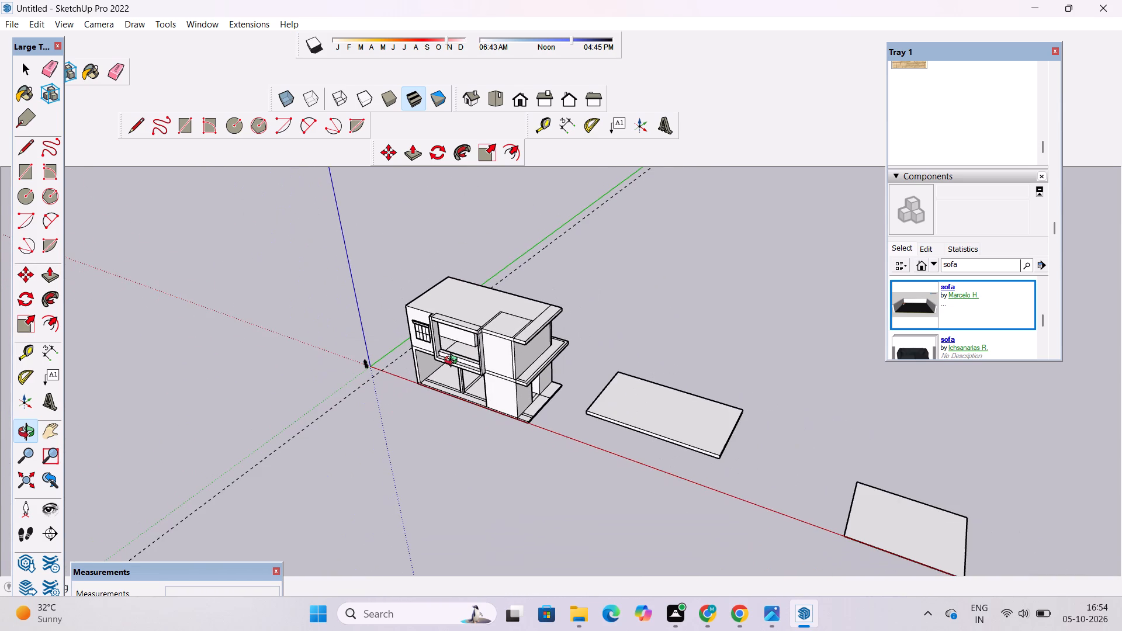
left_click_drag(453, 362, 467, 325, "shift")
scroll(482, 305, "down", 1)
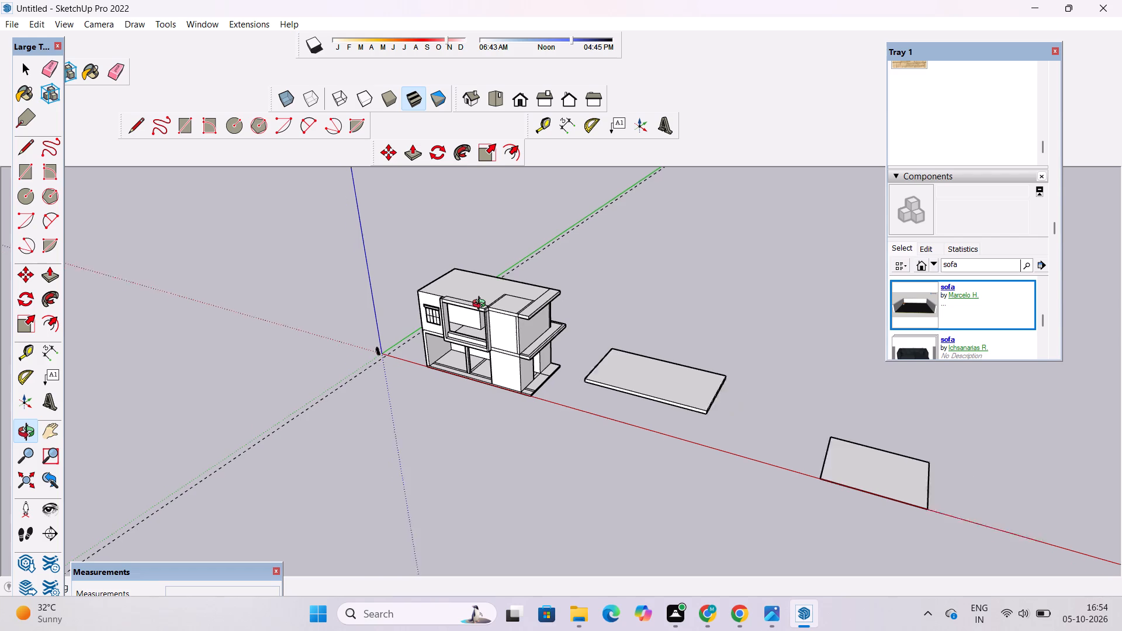
scroll(482, 305, "down", 1)
left_click_drag(485, 313, 462, 404)
left_click_drag(406, 446, 559, 301)
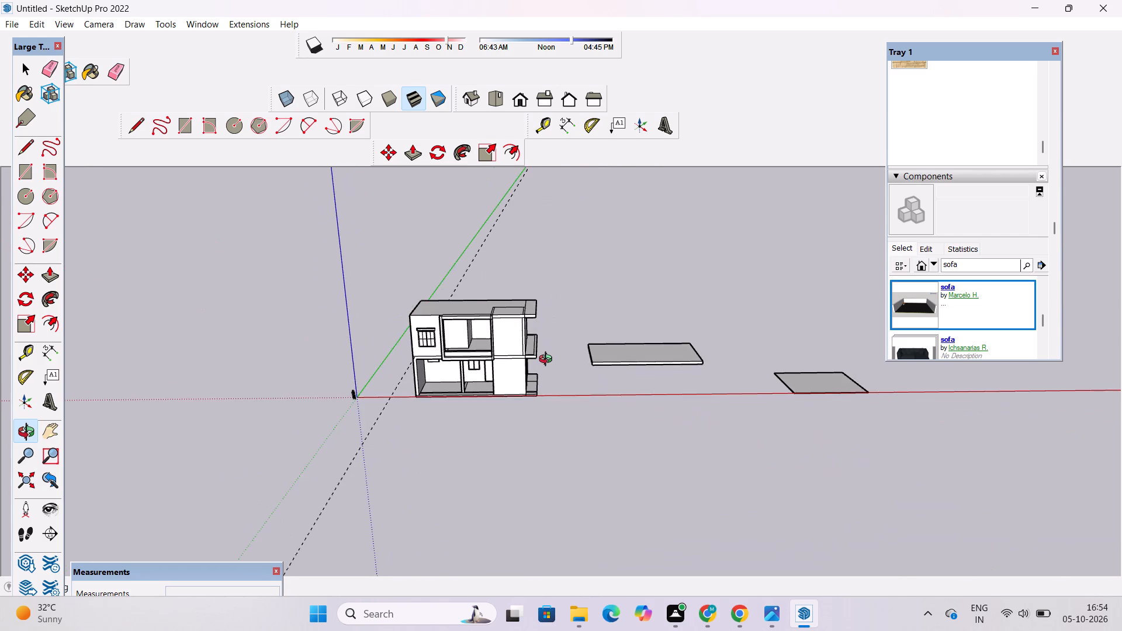
scroll(548, 360, "up", 4)
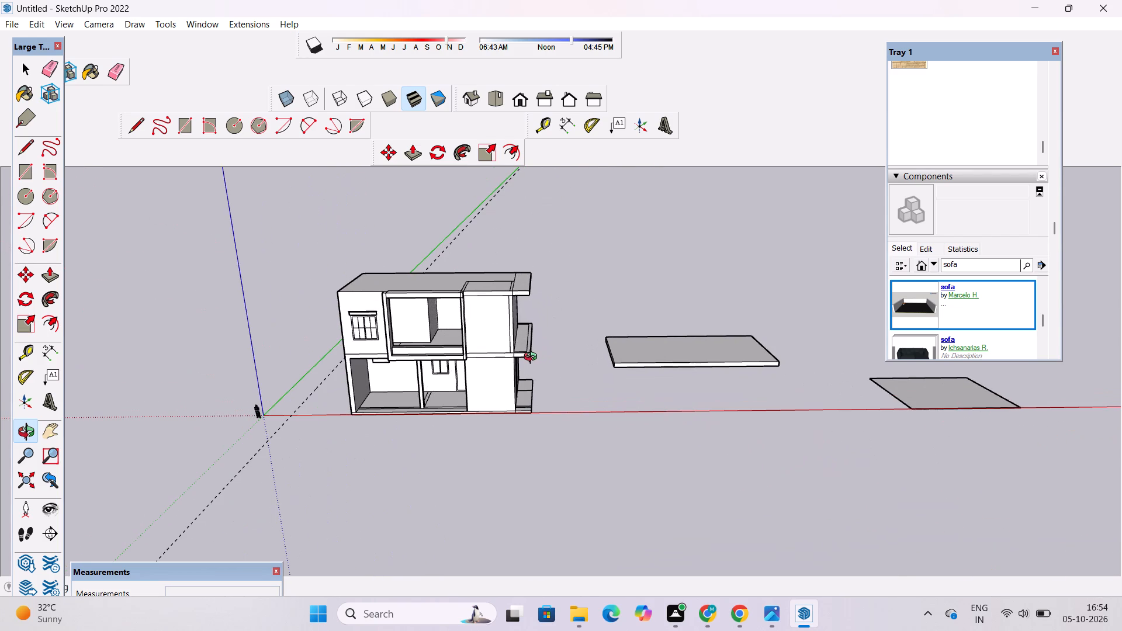
scroll(496, 379, "up", 1)
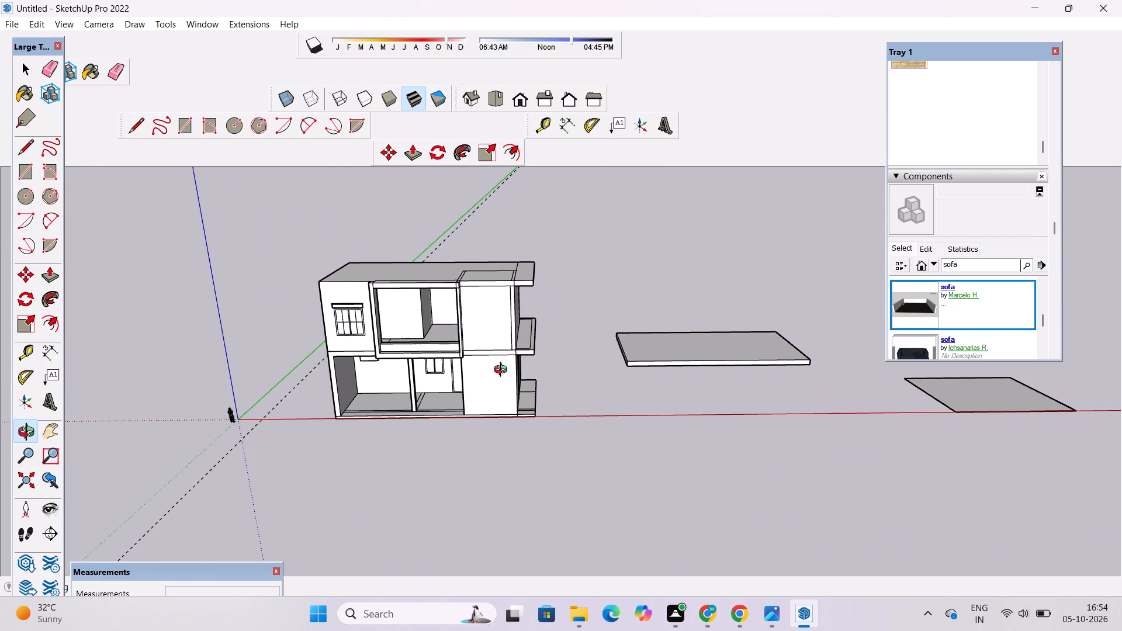
scroll(341, 380, "up", 1)
left_click_drag(334, 383, 462, 394, "shift")
scroll(469, 373, "up", 9)
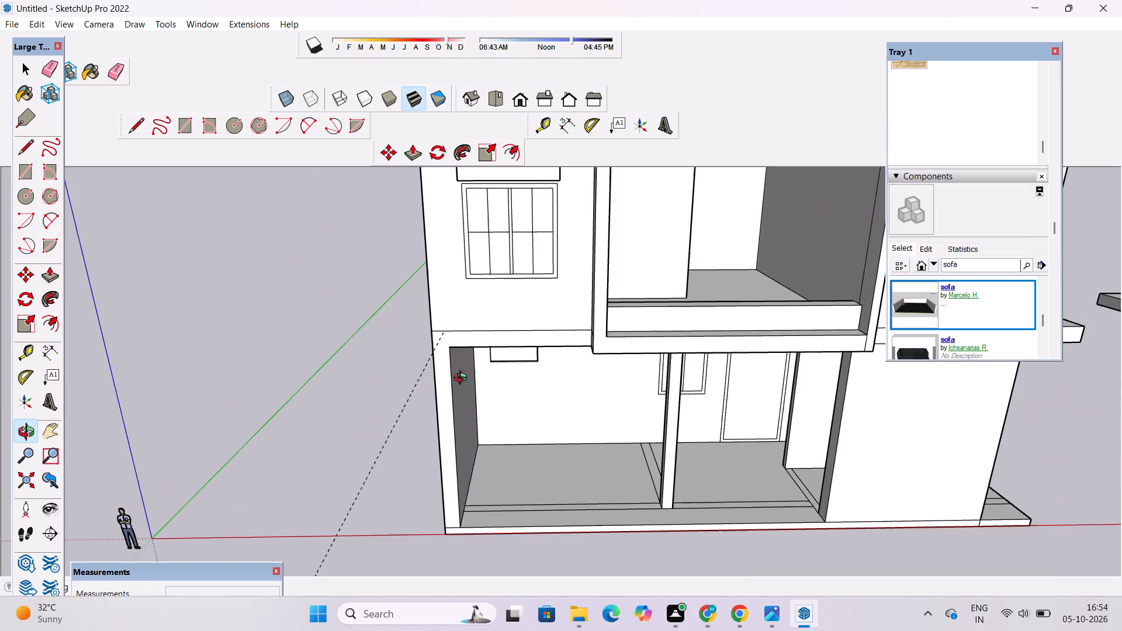
left_click_drag(463, 379, 389, 410, "shift")
left_click_drag(389, 408, 468, 494)
scroll(411, 424, "down", 6)
Push/Pull the narrow outer rim of the projecting upper-floor slab up 7' to form a balcony parapet.
left_click_drag(411, 428, 910, 394)
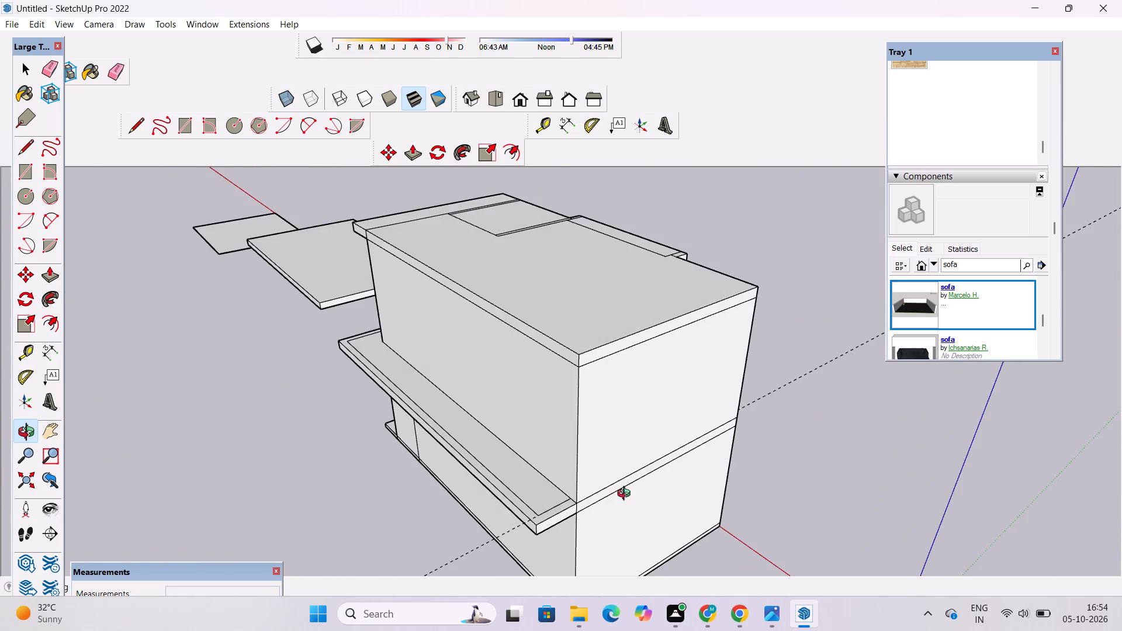
left_click_drag(514, 527, 482, 452, "shift")
left_click_drag(478, 452, 430, 504)
key("e")
left_click_drag(376, 474, 378, 495)
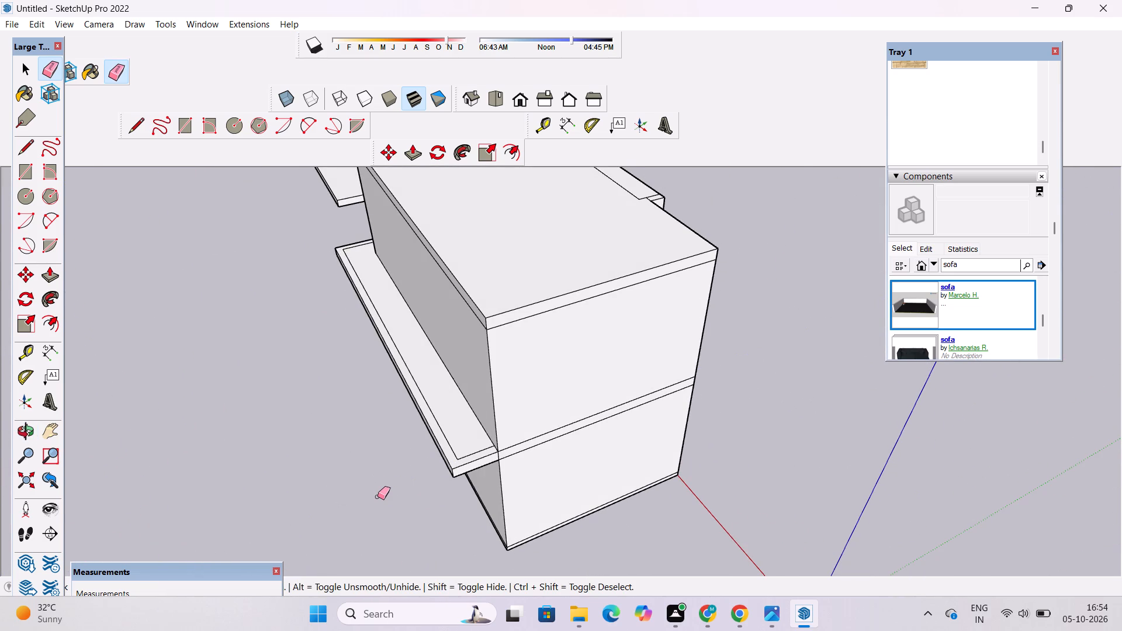
key("p")
scroll(398, 476, "up", 3)
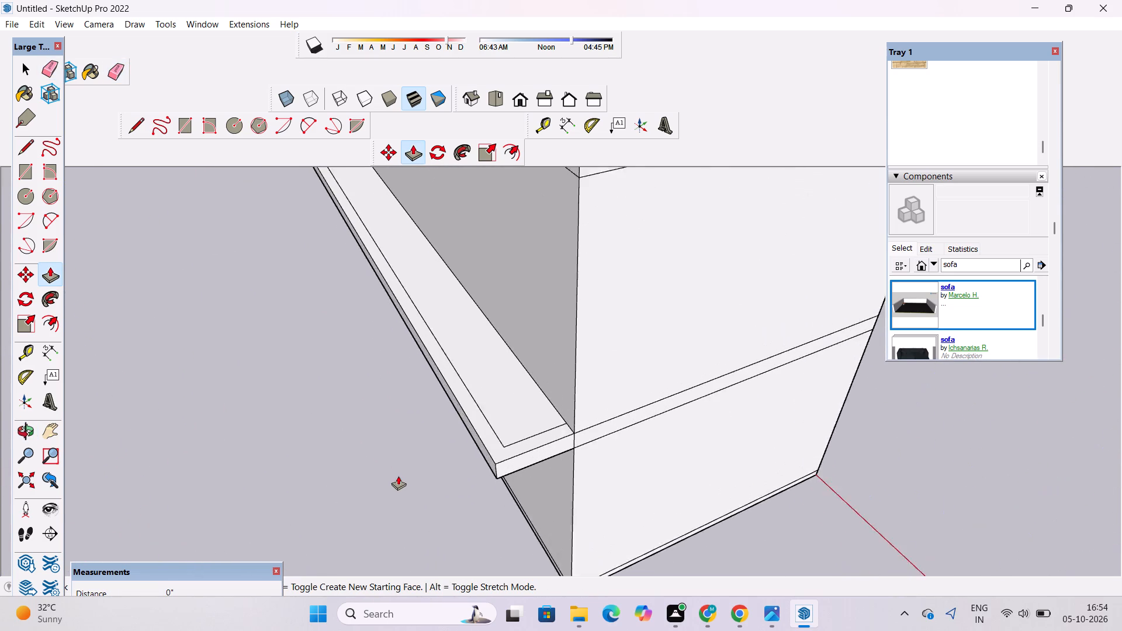
scroll(398, 476, "up", 2)
left_click(484, 407)
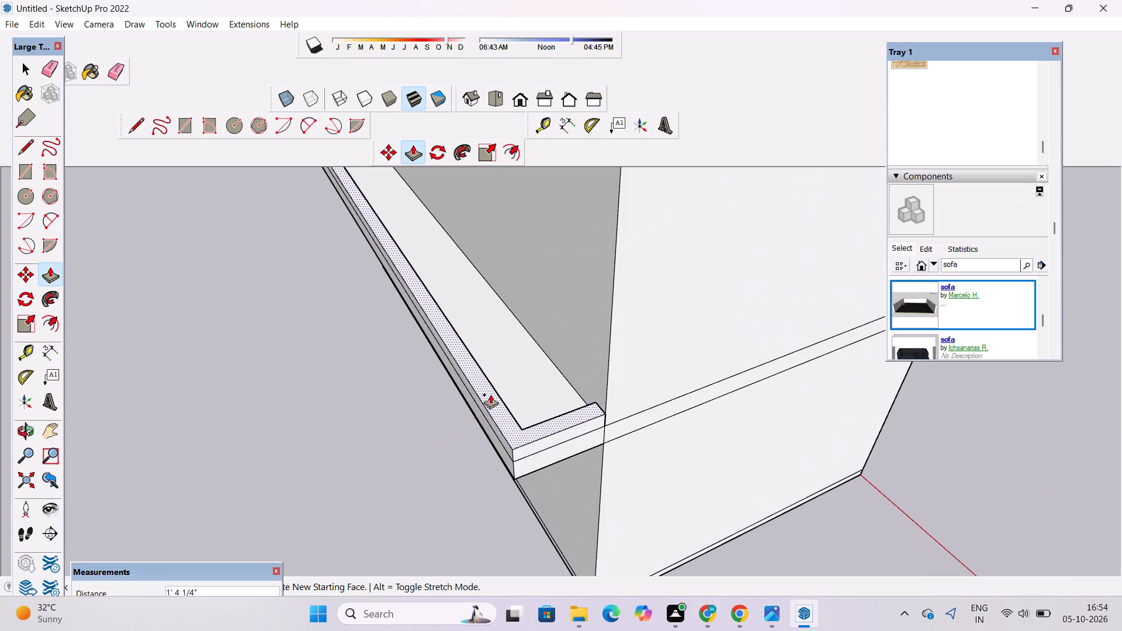
scroll(493, 384, "down", 7)
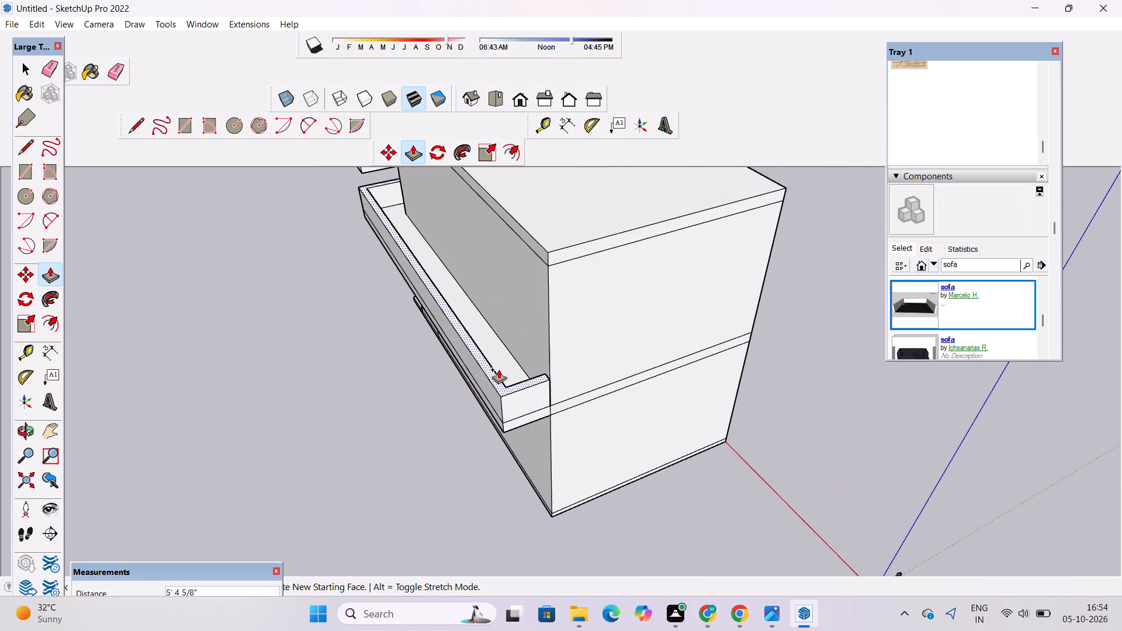
scroll(498, 369, "up", 3)
type("7'")
key("Return")
Examine the raised balcony parapet and the roof overhang from the end, the front and the rear corner.
key("o")
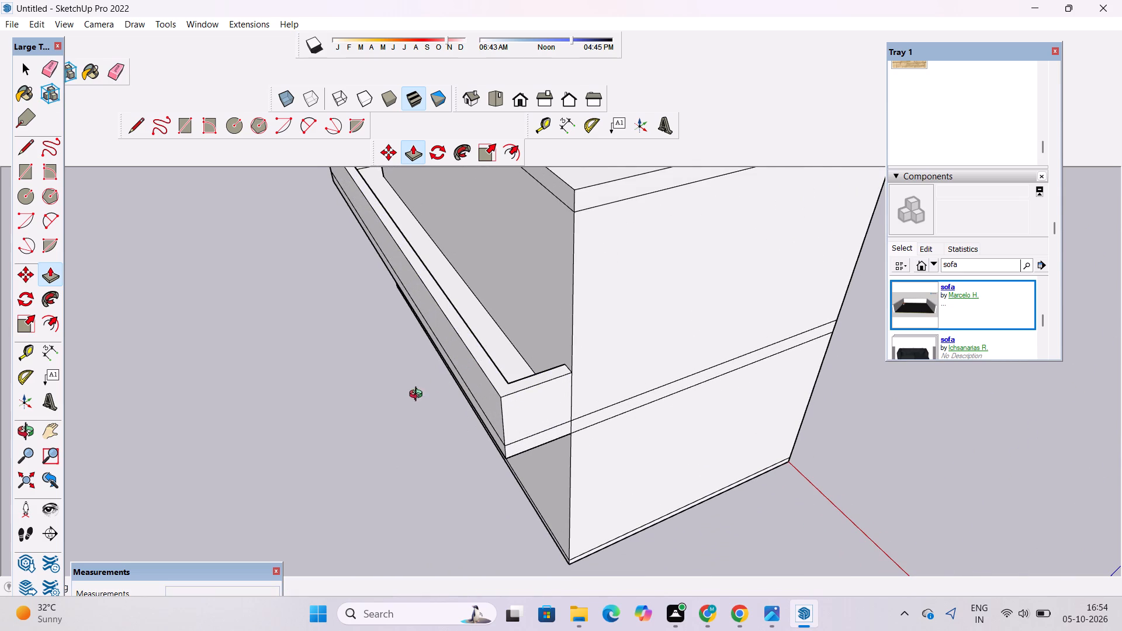
scroll(396, 398, "down", 6)
left_click_drag(169, 438, 832, 282)
left_click_drag(647, 321, 795, 501)
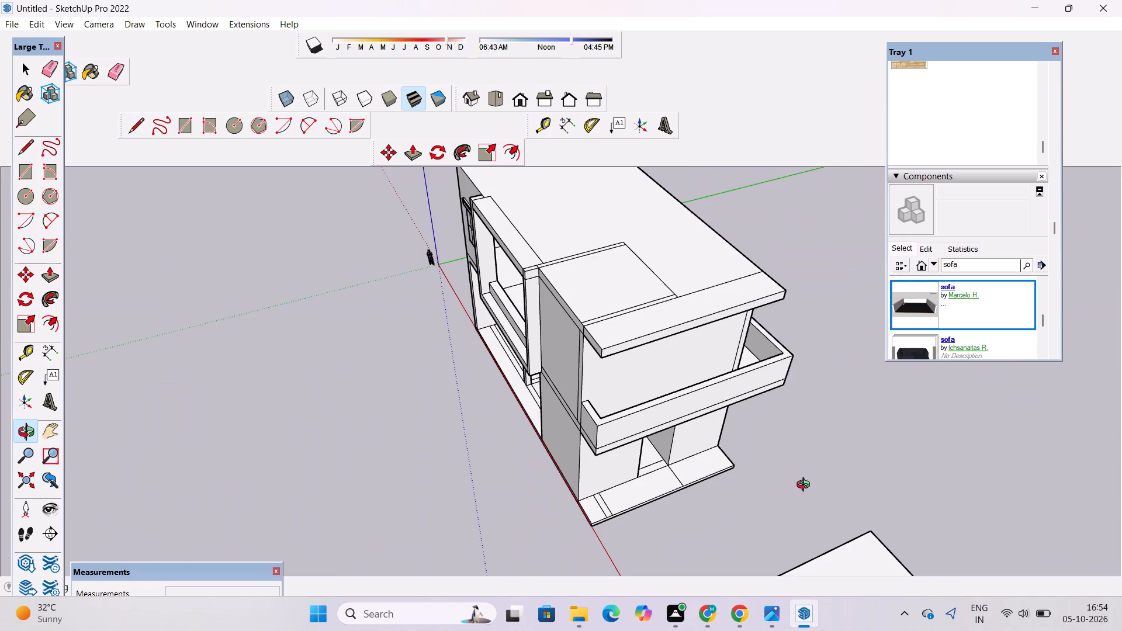
scroll(553, 434, "up", 4)
left_click_drag(577, 453, 696, 428)
left_click_drag(692, 421, 558, 407, "shift")
left_click_drag(579, 415, 707, 434)
scroll(644, 411, "down", 4)
left_click_drag(624, 404, 591, 488, "shift")
scroll(612, 425, "up", 4)
left_click_drag(614, 440, 614, 456)
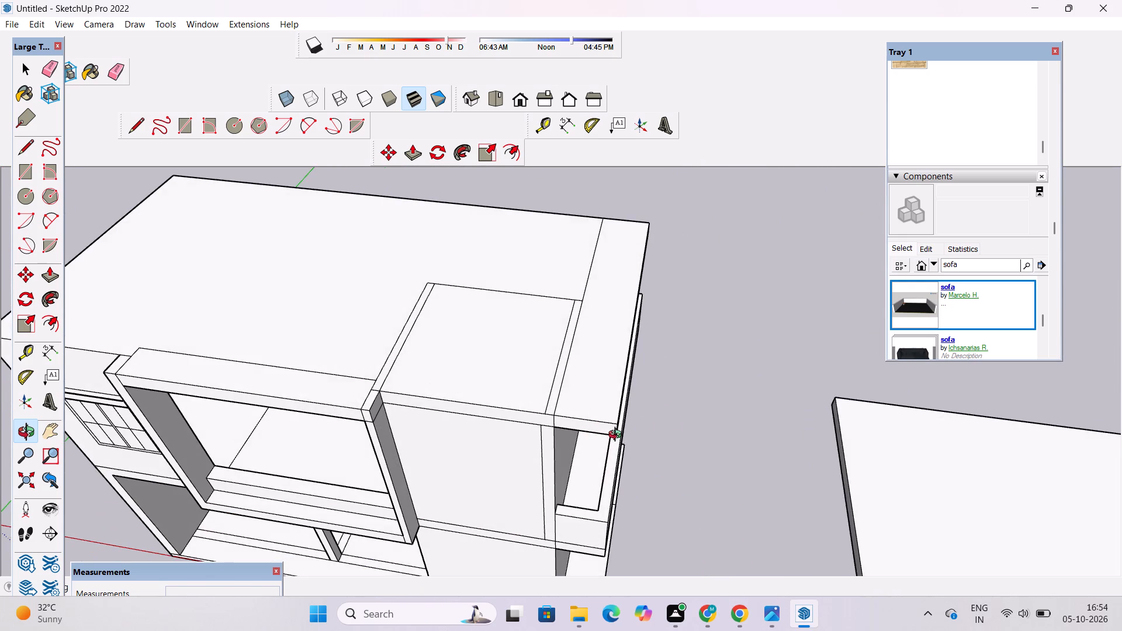
left_click_drag(630, 421, 178, 439)
left_click_drag(569, 401, 494, 407)
left_click_drag(568, 404, 458, 404, "shift")
left_click_drag(477, 408, 437, 351)
scroll(444, 335, "up", 3)
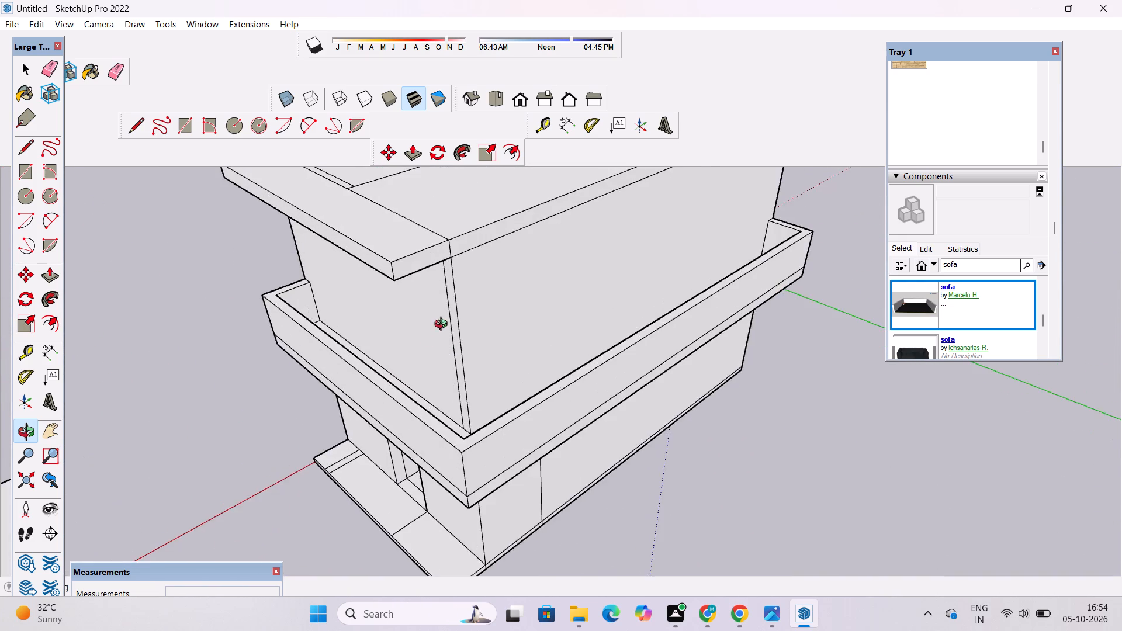
left_click_drag(458, 297, 472, 342, "shift")
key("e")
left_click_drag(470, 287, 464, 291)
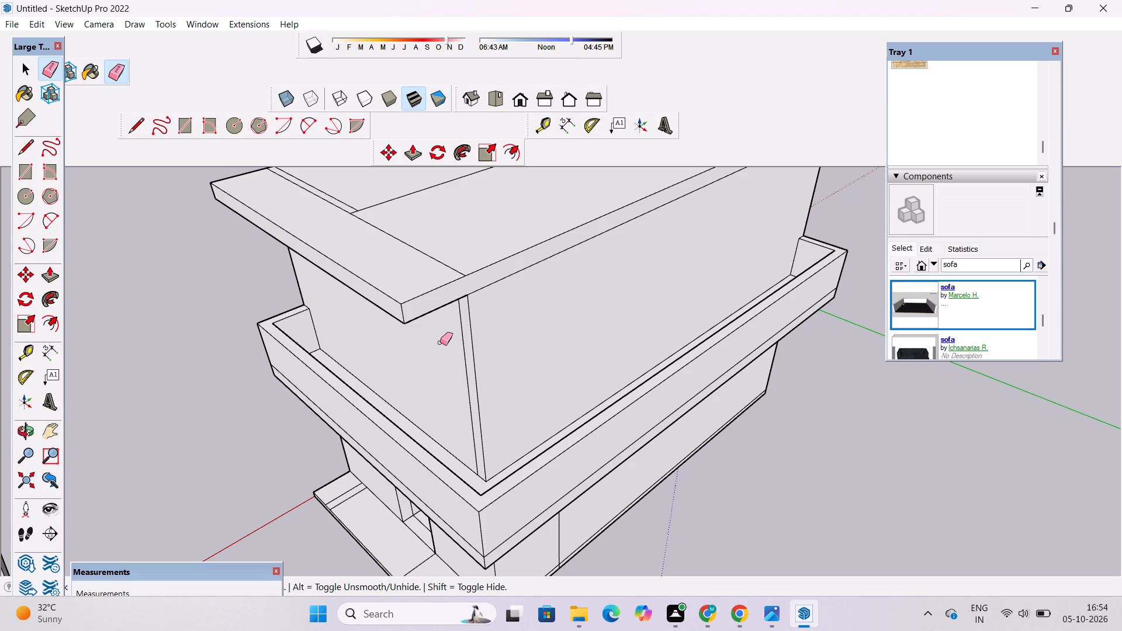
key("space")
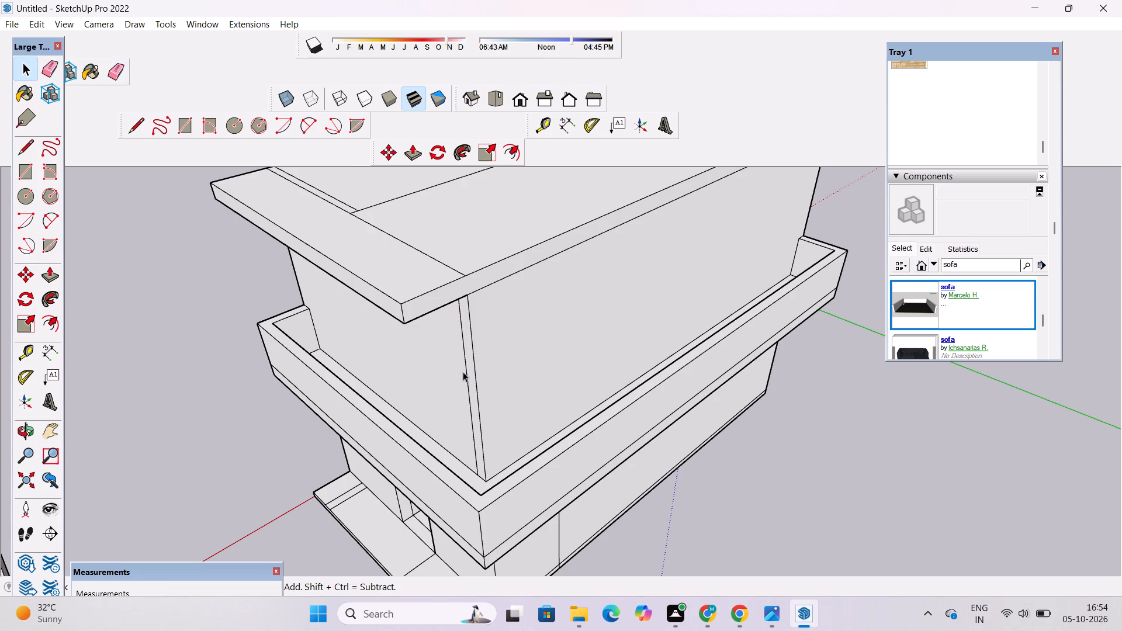
Push/Pull the long side edge of the roof slab outward 8' so it overhangs the balcony.
scroll(317, 412, "down", 3)
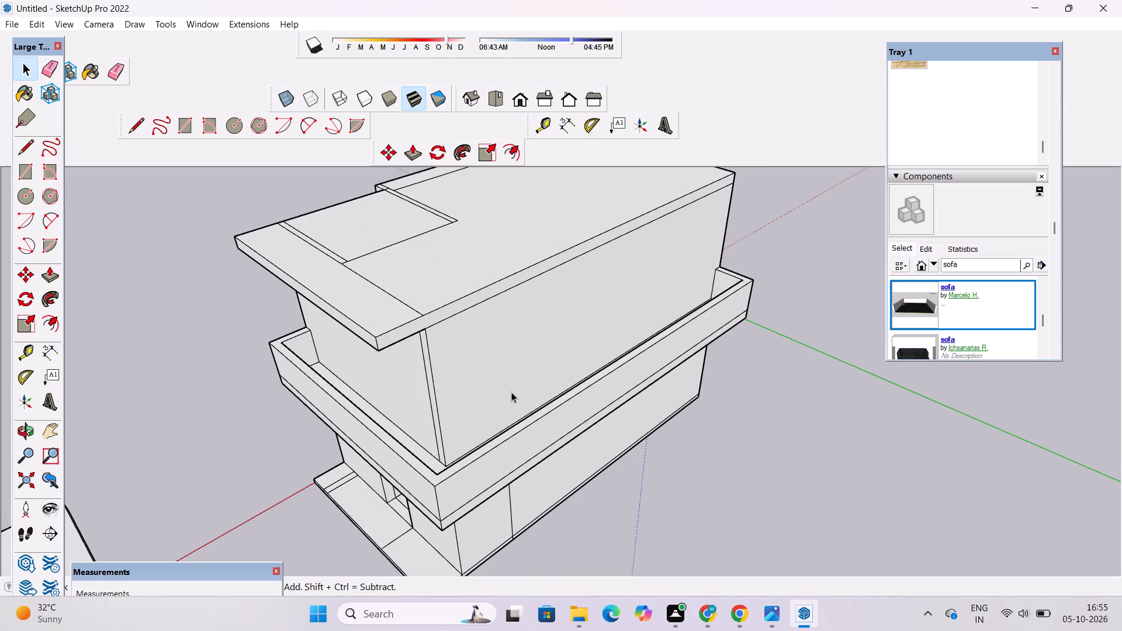
scroll(459, 317, "up", 1)
scroll(367, 317, "down", 1)
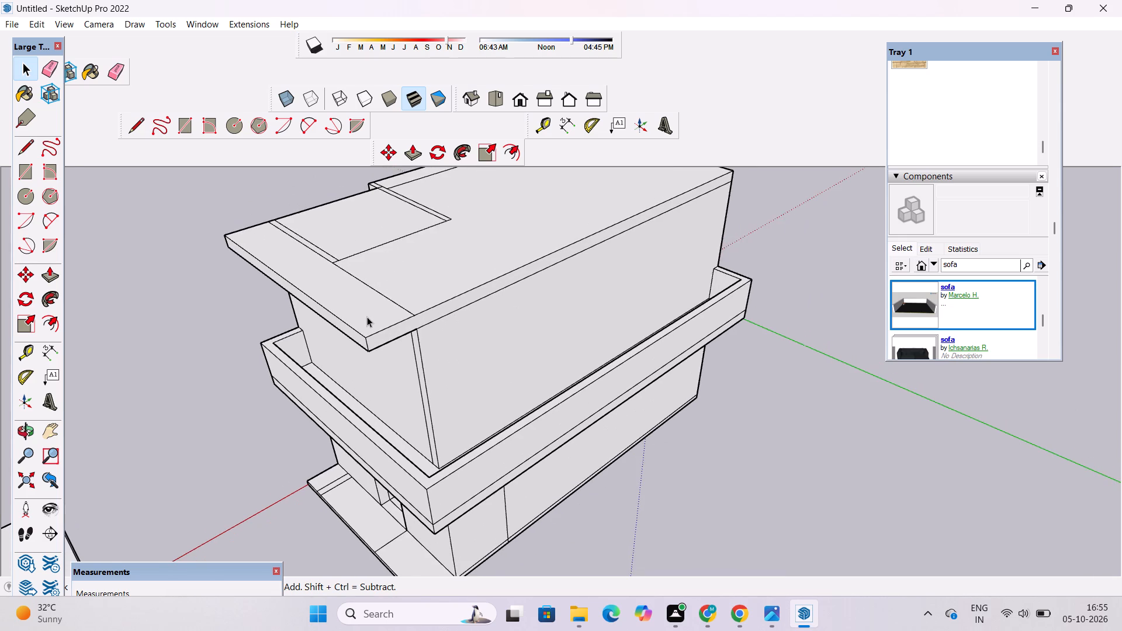
scroll(367, 317, "down", 1)
key("p")
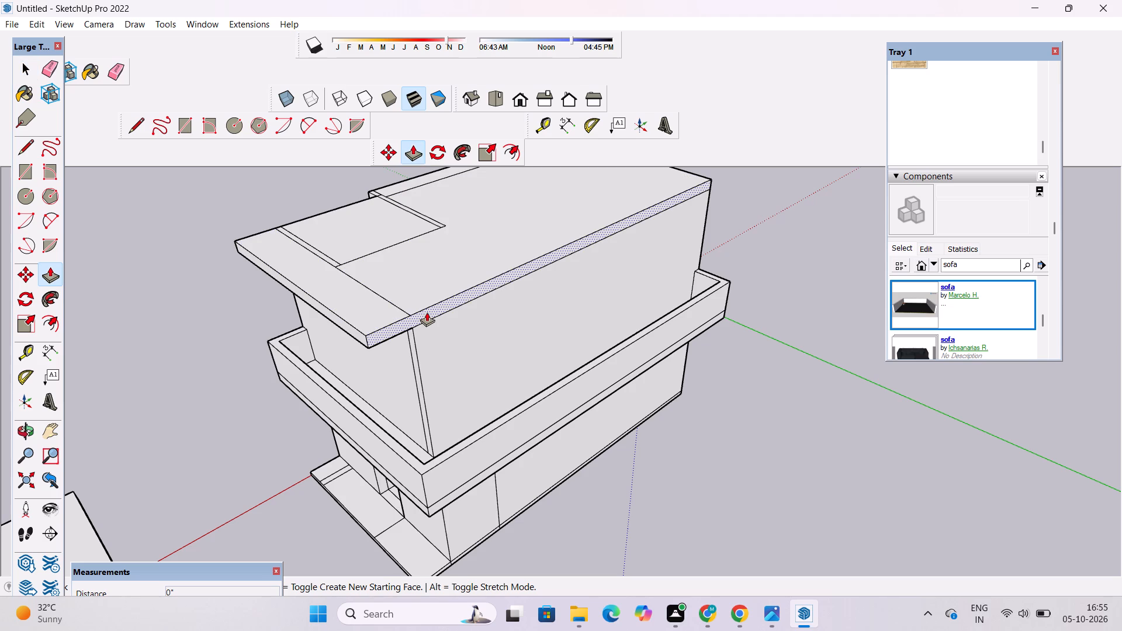
left_click(426, 313)
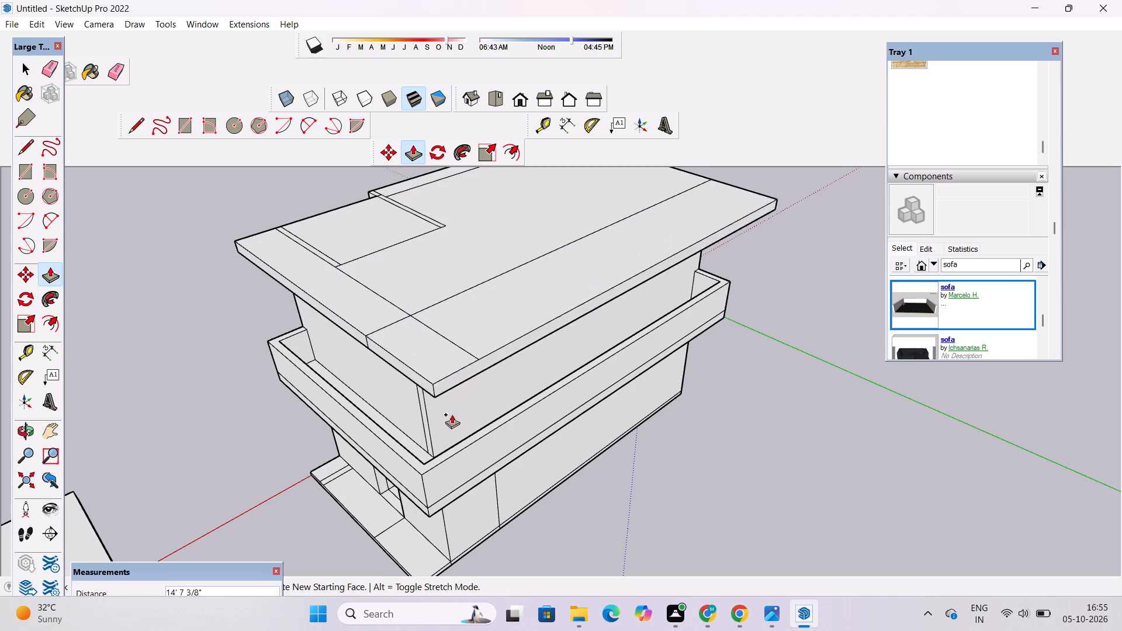
left_click(446, 459)
scroll(446, 450, "down", 2)
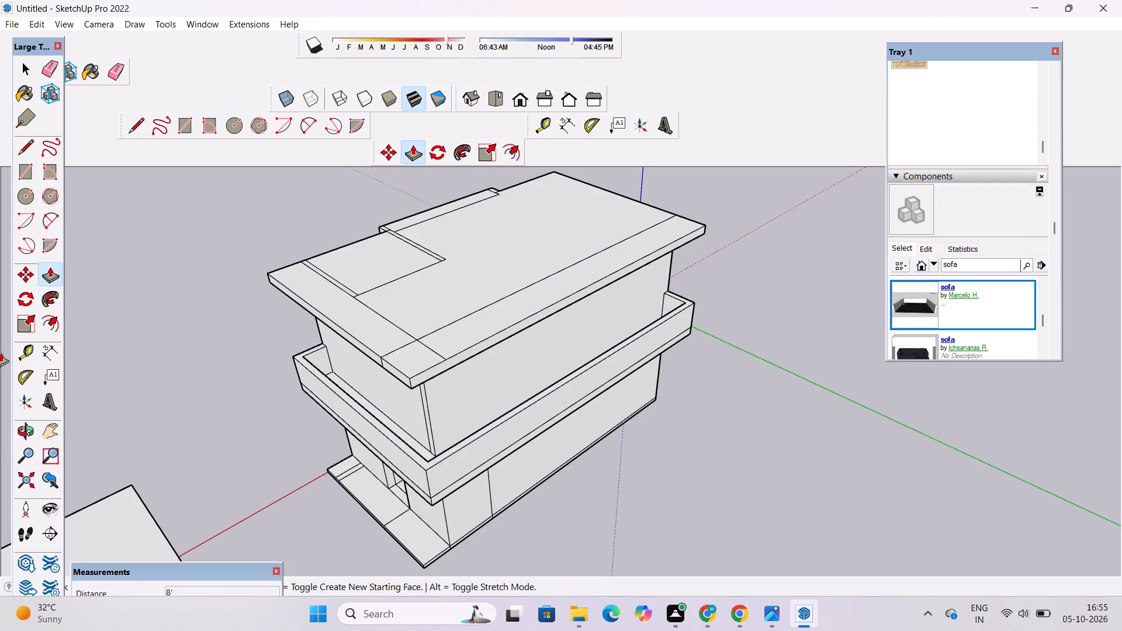
Place a guide line on the roof slab 1.5' inward from its extended long edge.
left_click(22, 348)
scroll(480, 302, "up", 6)
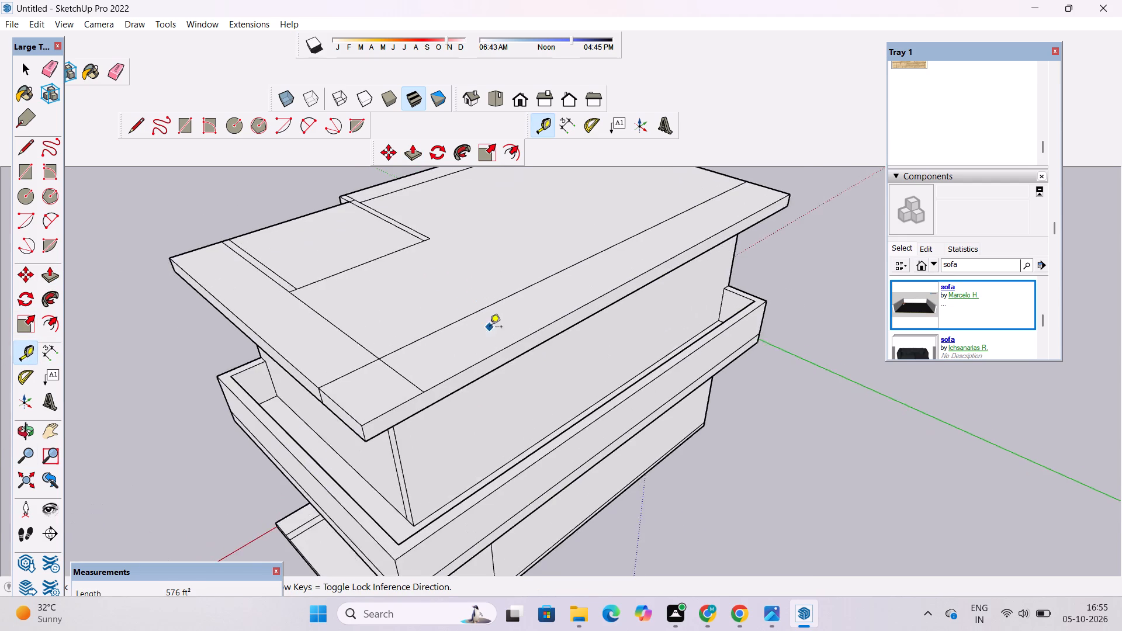
scroll(569, 299, "down", 4)
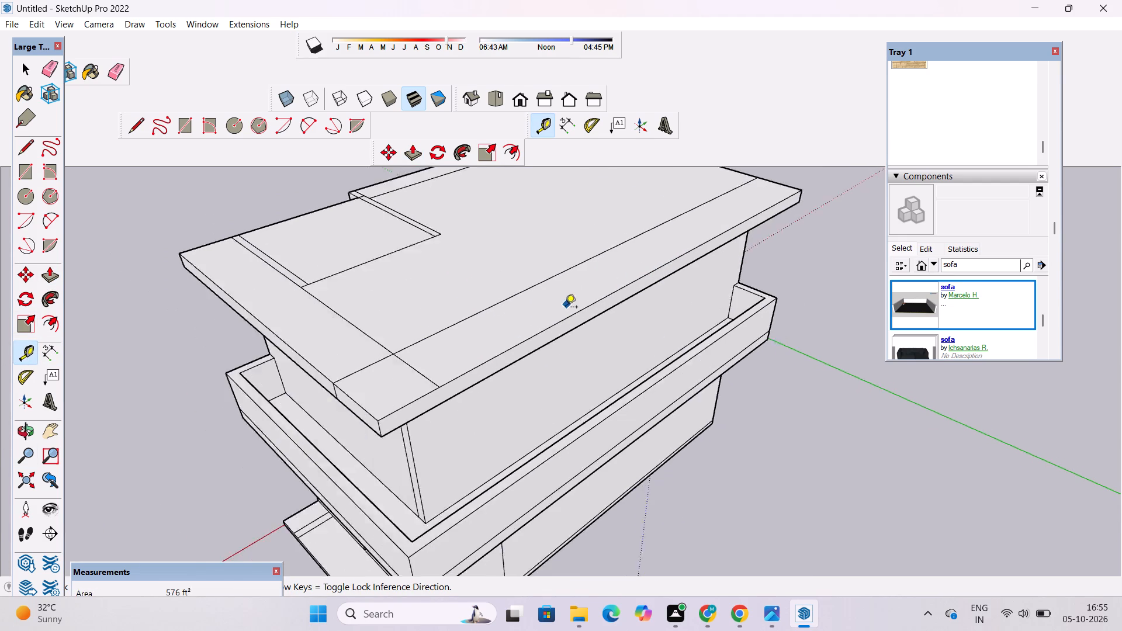
scroll(565, 308, "down", 2)
scroll(618, 286, "up", 5)
left_click(646, 274)
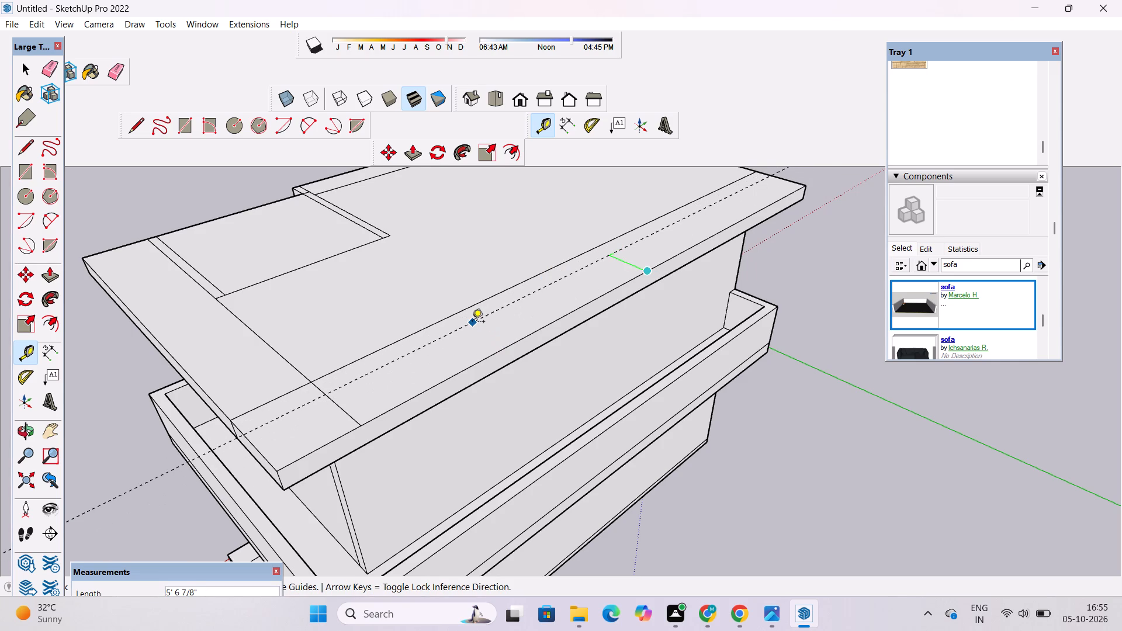
type("1.5'")
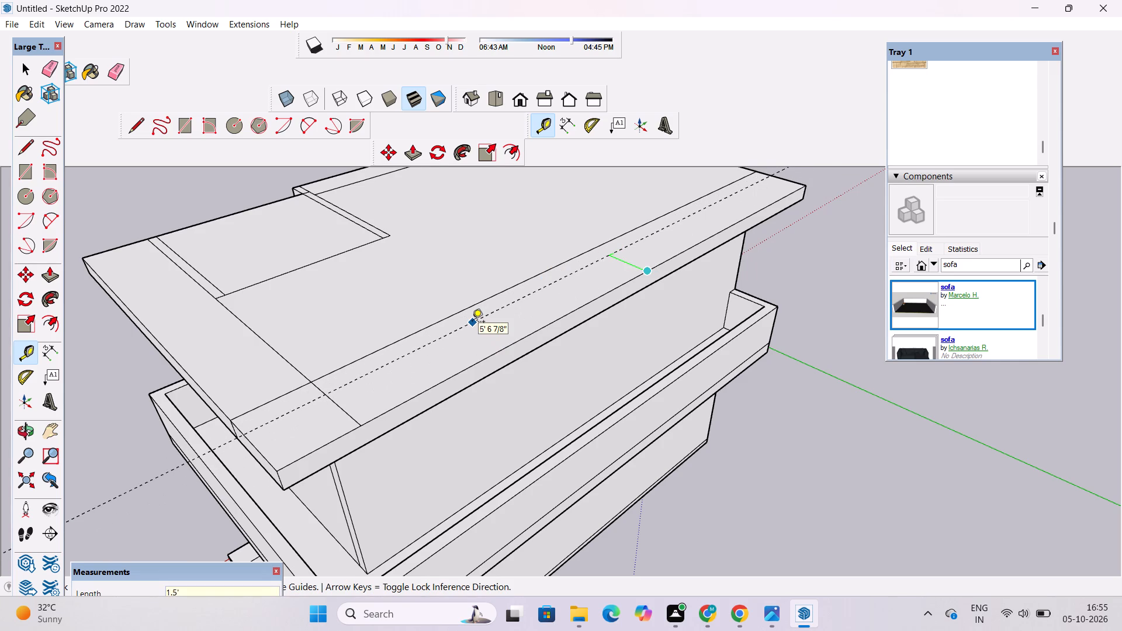
key("Return")
scroll(327, 424, "down", 6)
scroll(205, 406, "up", 3)
Erase the leftover seam lines at the roof slab's corner, on its top and side edge, undoing one stray erasure.
key("e")
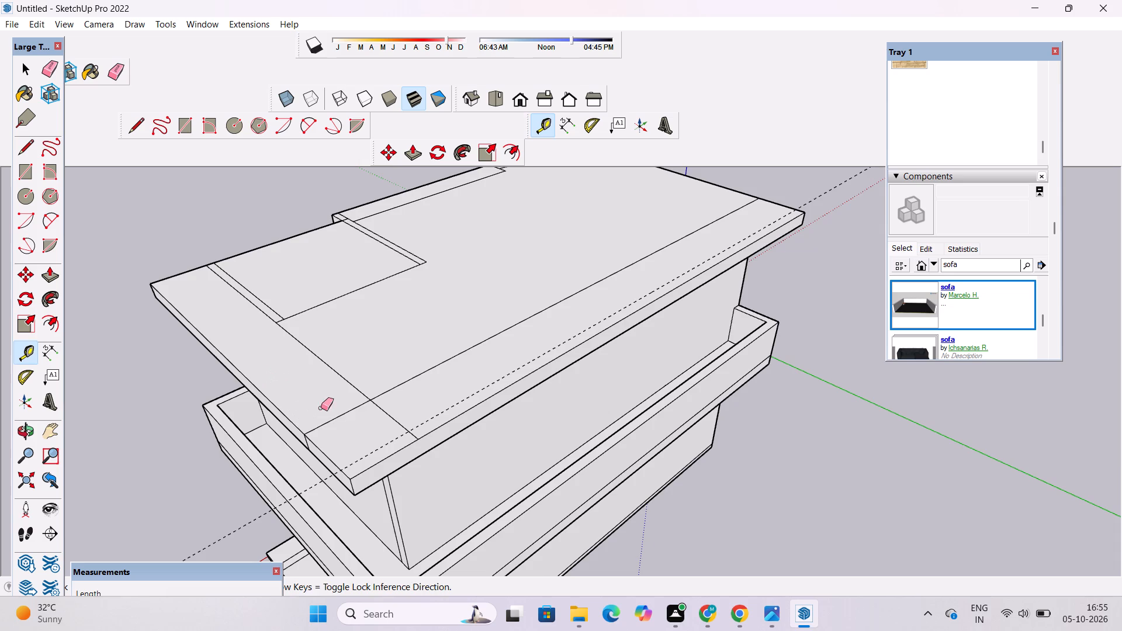
left_click_drag(326, 412, 332, 425)
scroll(311, 445, "up", 8)
left_click_drag(291, 431, 310, 449)
key("ctrl+z")
scroll(291, 442, "up", 3)
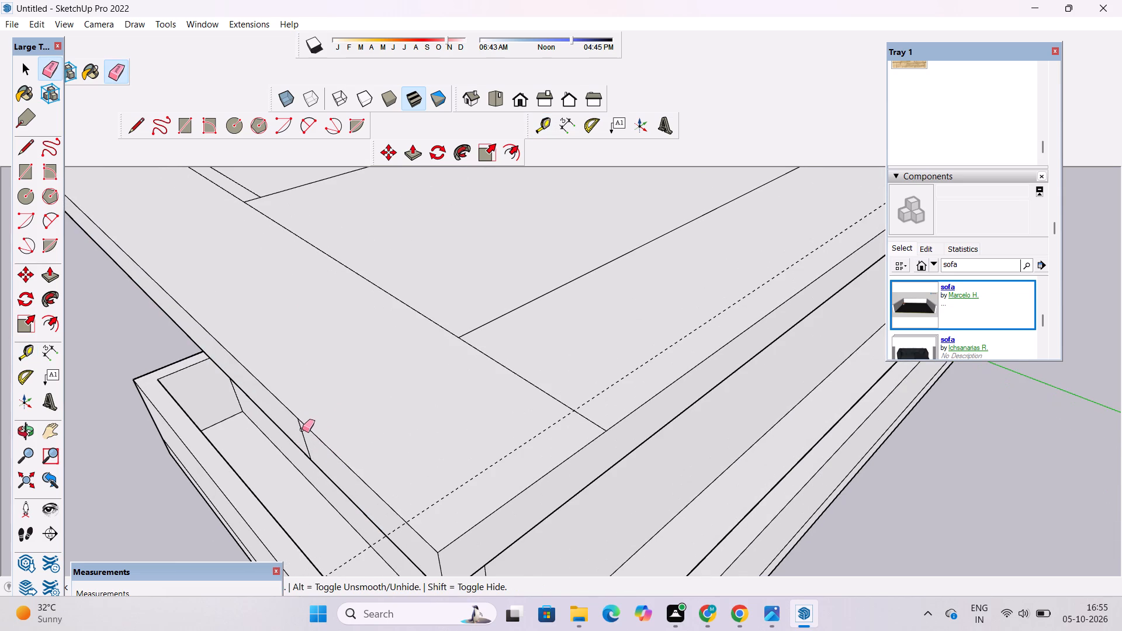
left_click(302, 429)
scroll(283, 433, "down", 5)
Place a guide line on the roof slab 1.5' inward from its short end edge.
key("space")
type("t")
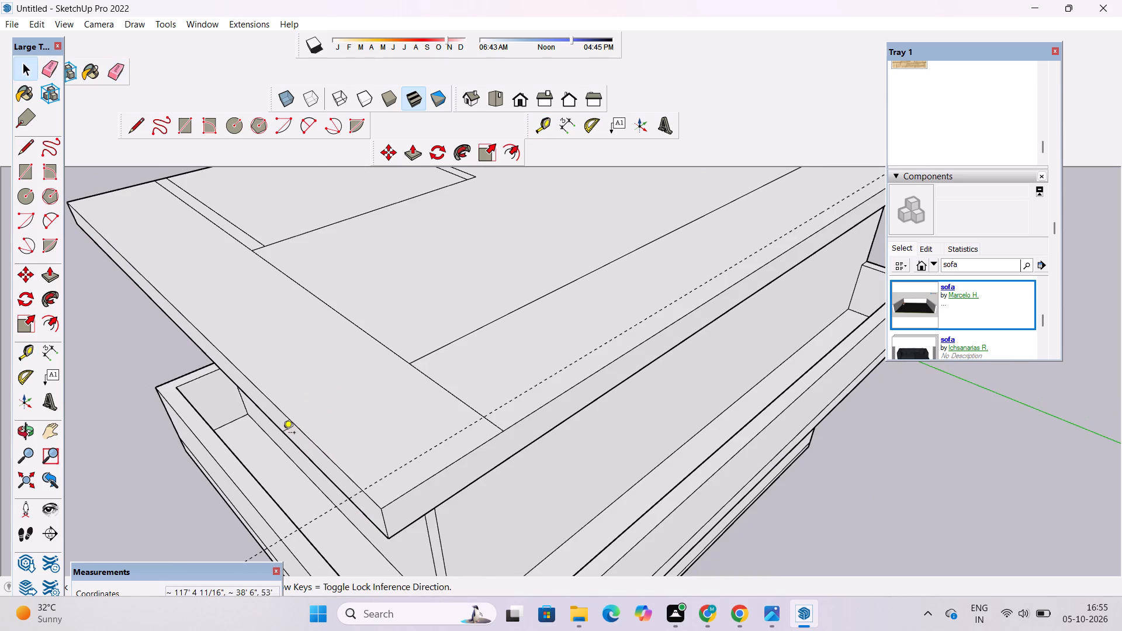
scroll(283, 434, "down", 2)
left_click(265, 401)
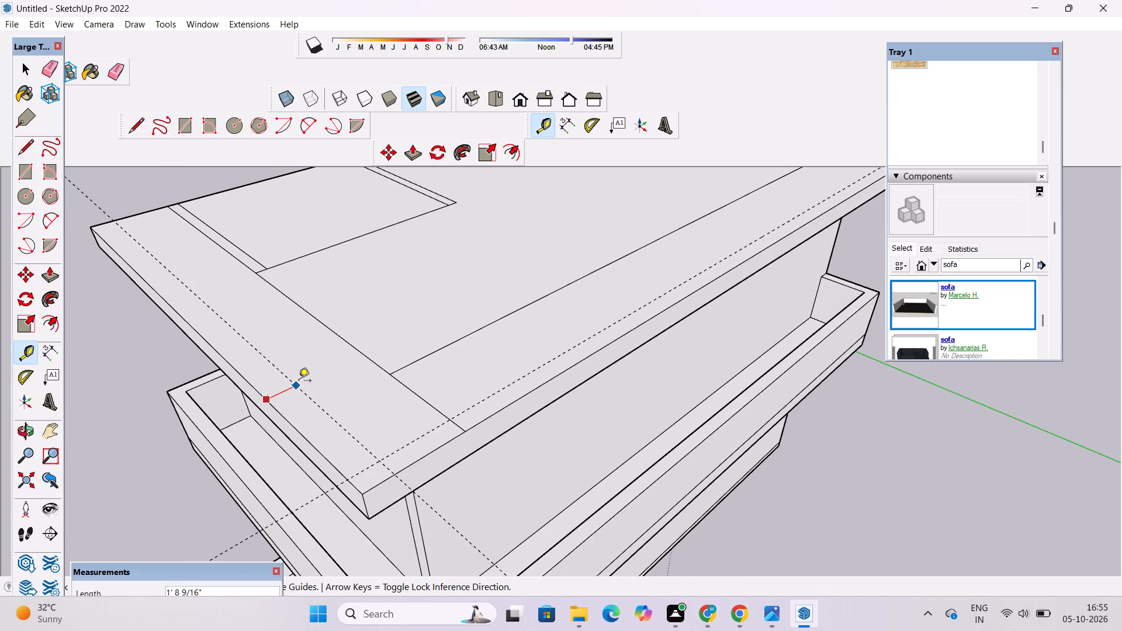
type("1.5'")
key("Return")
scroll(264, 431, "down", 5)
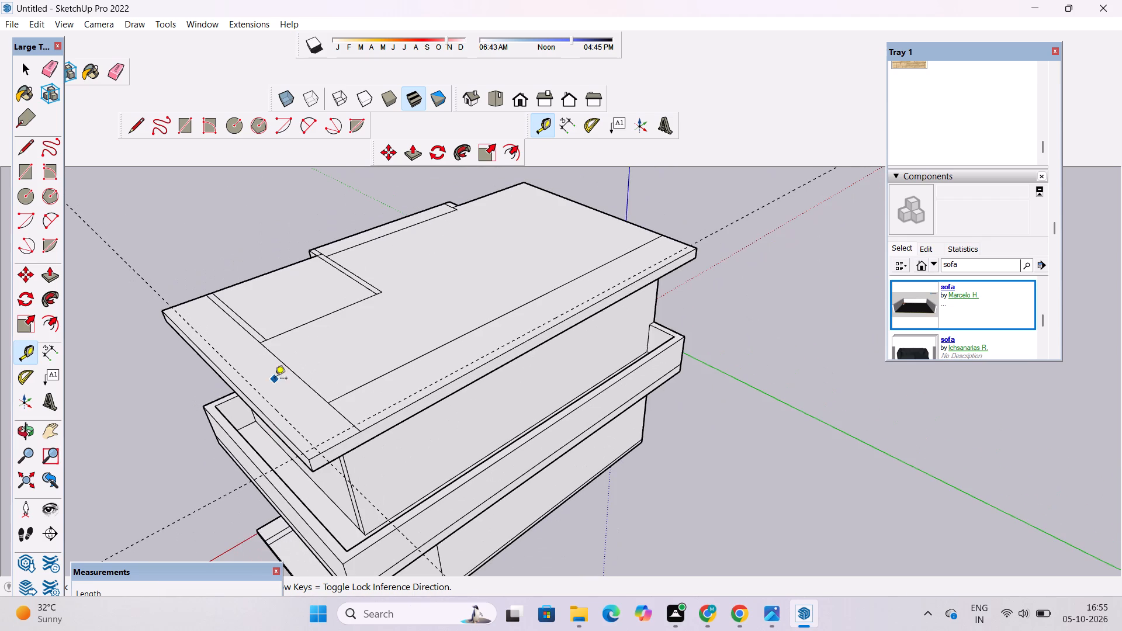
Place a guide line on the roof slab 1.5' inward from the long edge opposite the balcony overhang.
left_click(128, 125)
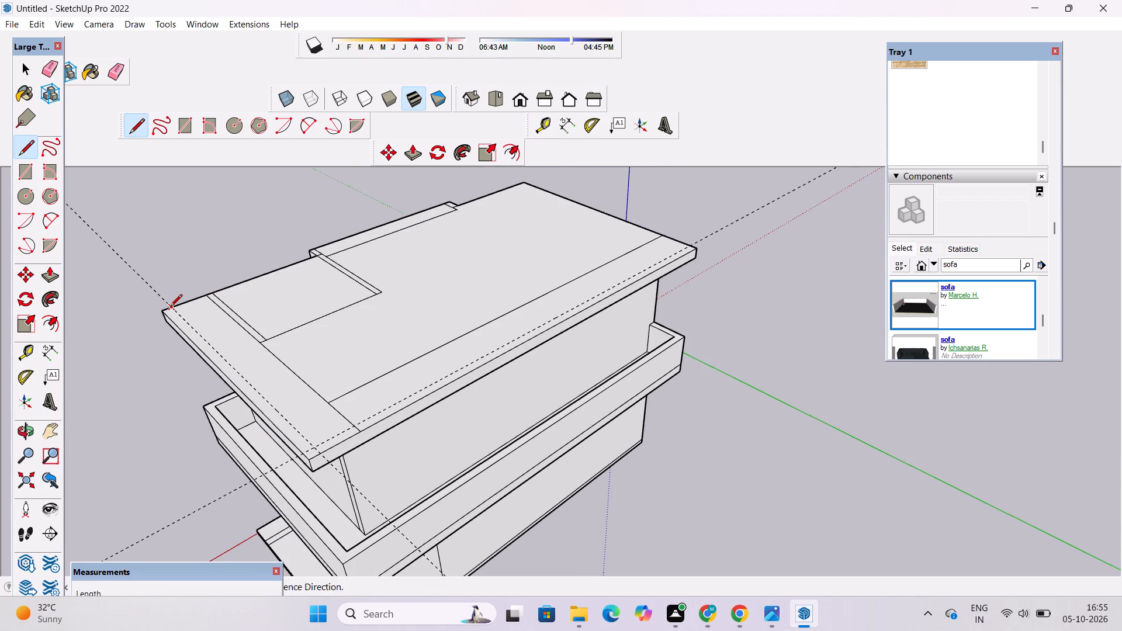
key("space")
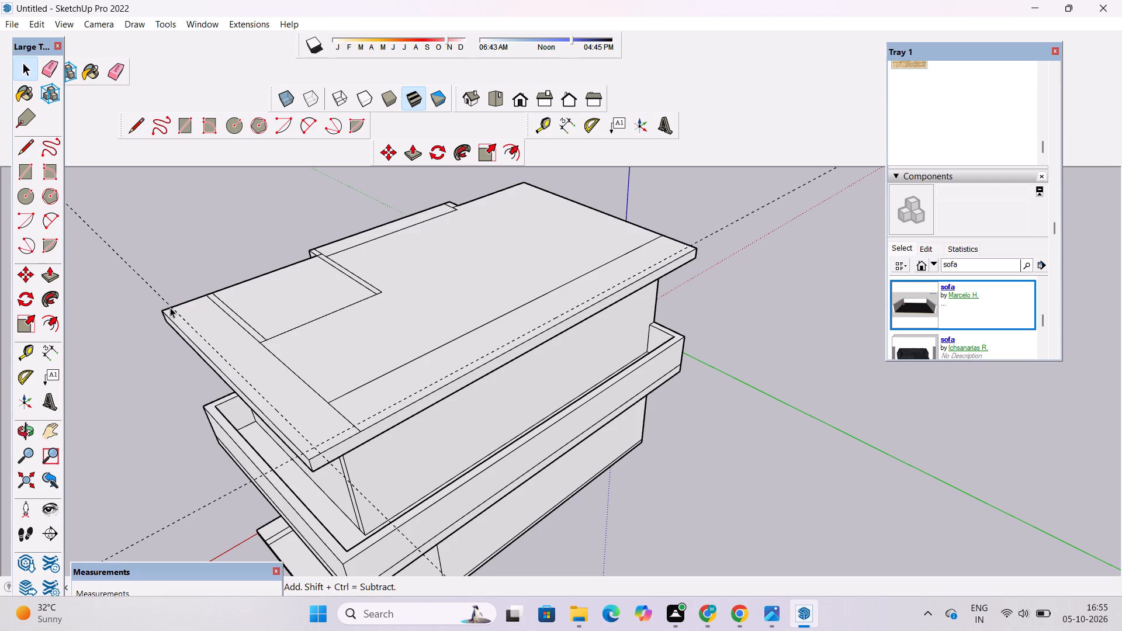
type("t")
left_click(185, 302)
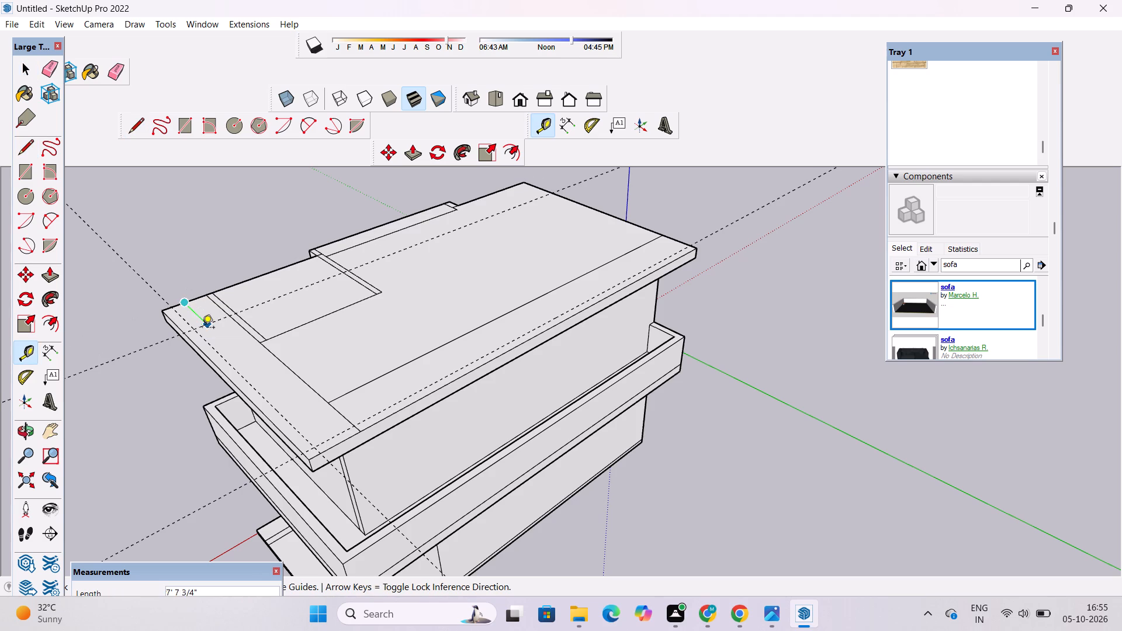
type("1.")
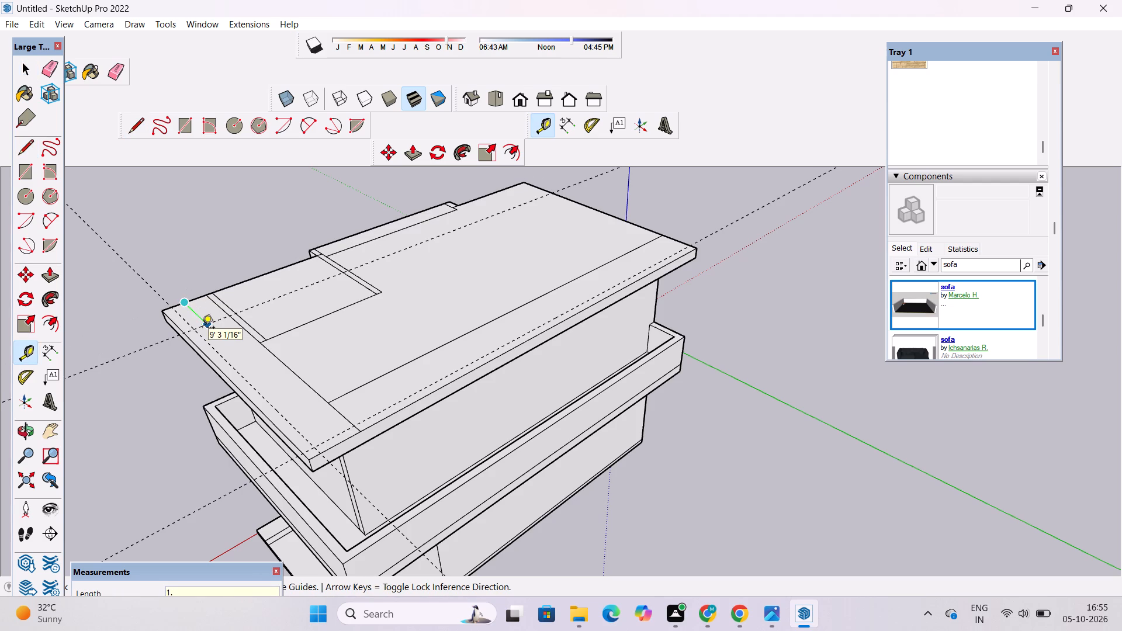
type("5'")
key("Return")
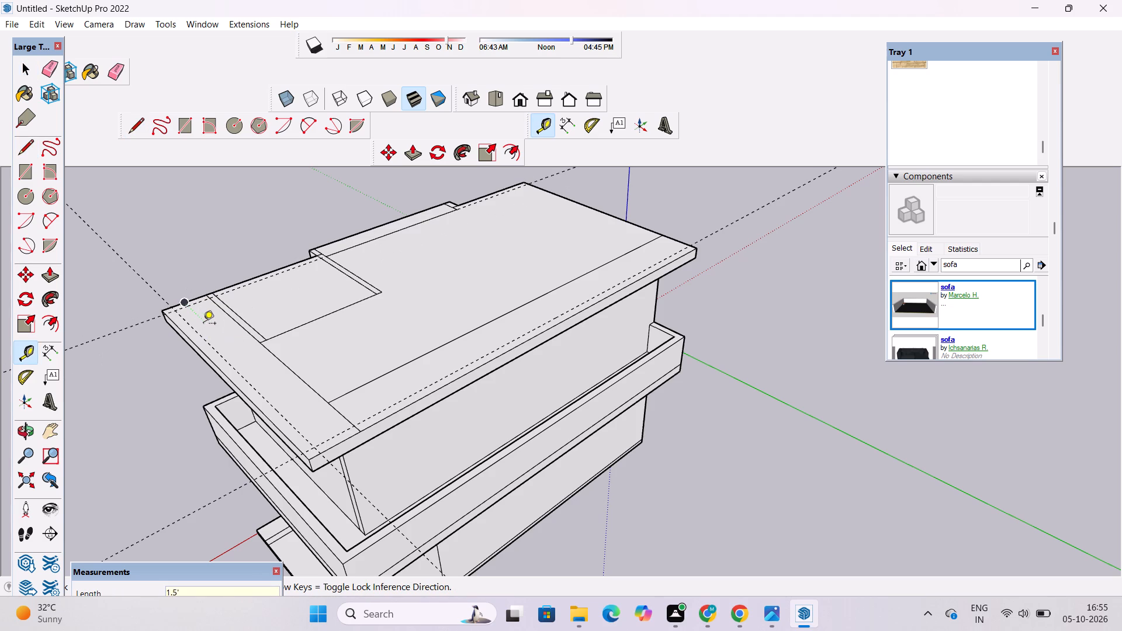
Draw the inner border line along the guides: 5' 6" to the first corner, across the end, and 77' 6" along the overhanging edge.
key("l")
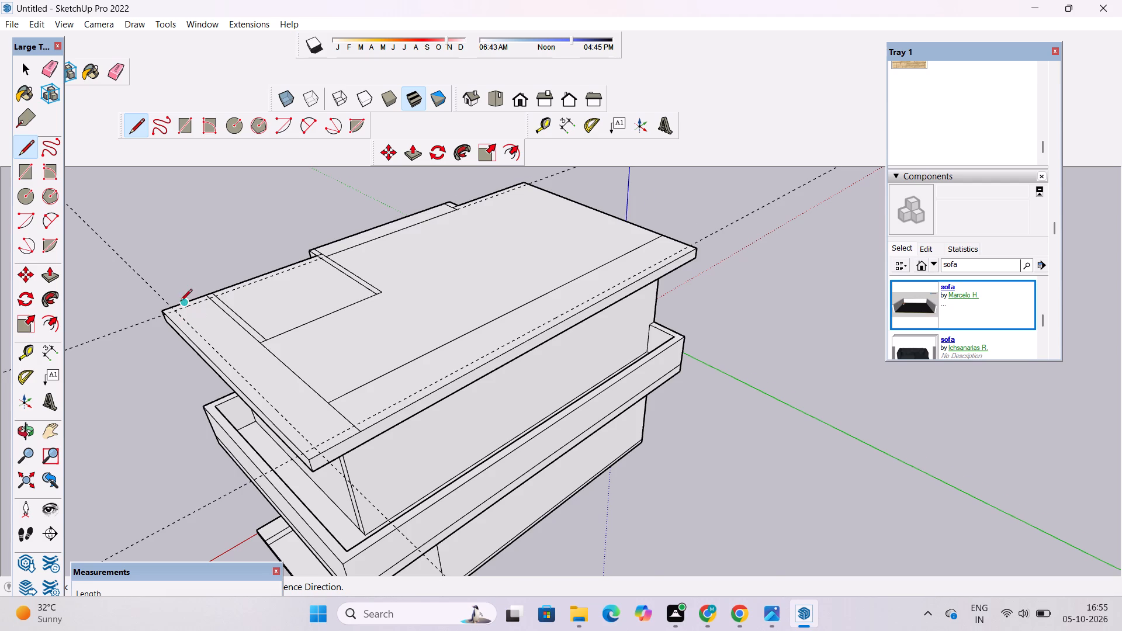
scroll(180, 302, "up", 16)
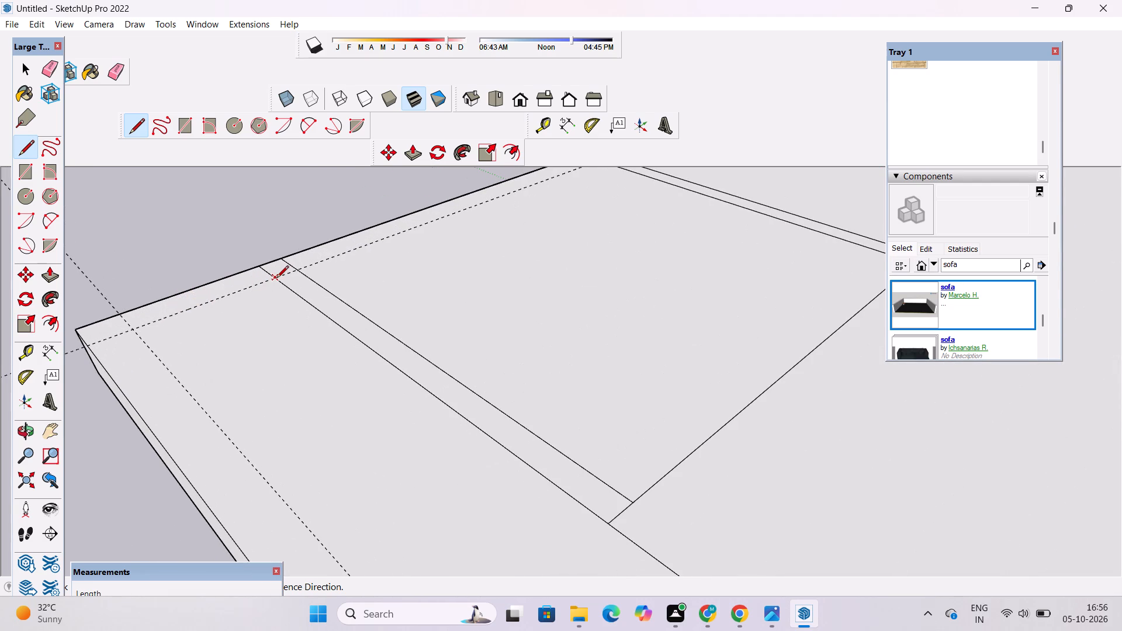
left_click(274, 279)
left_click(133, 331)
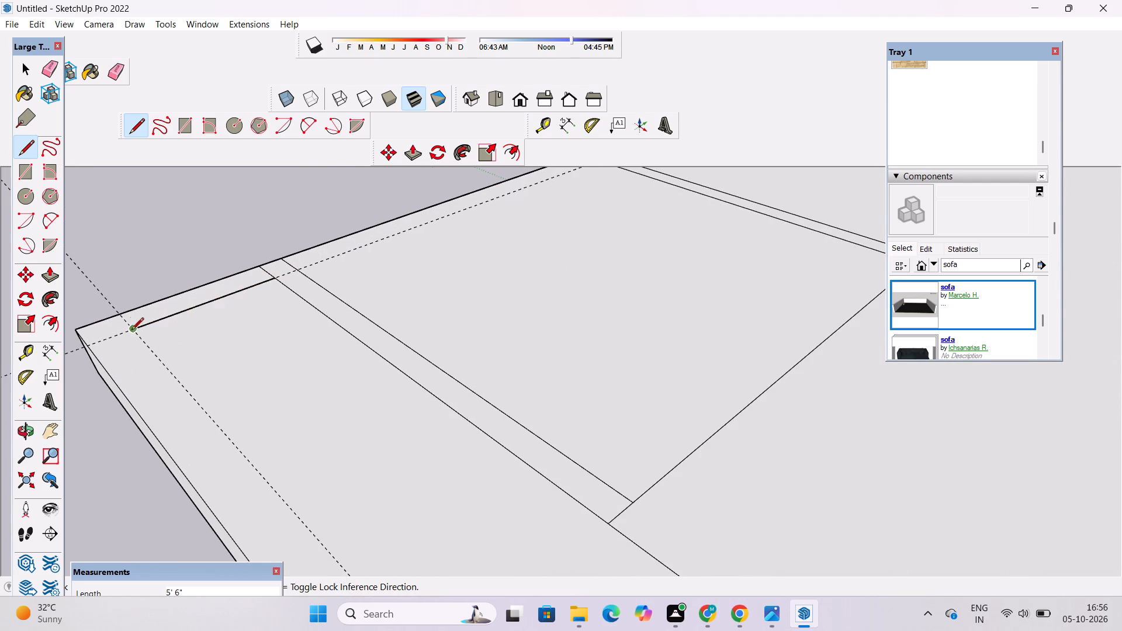
scroll(112, 304, "down", 18)
scroll(230, 412, "up", 4)
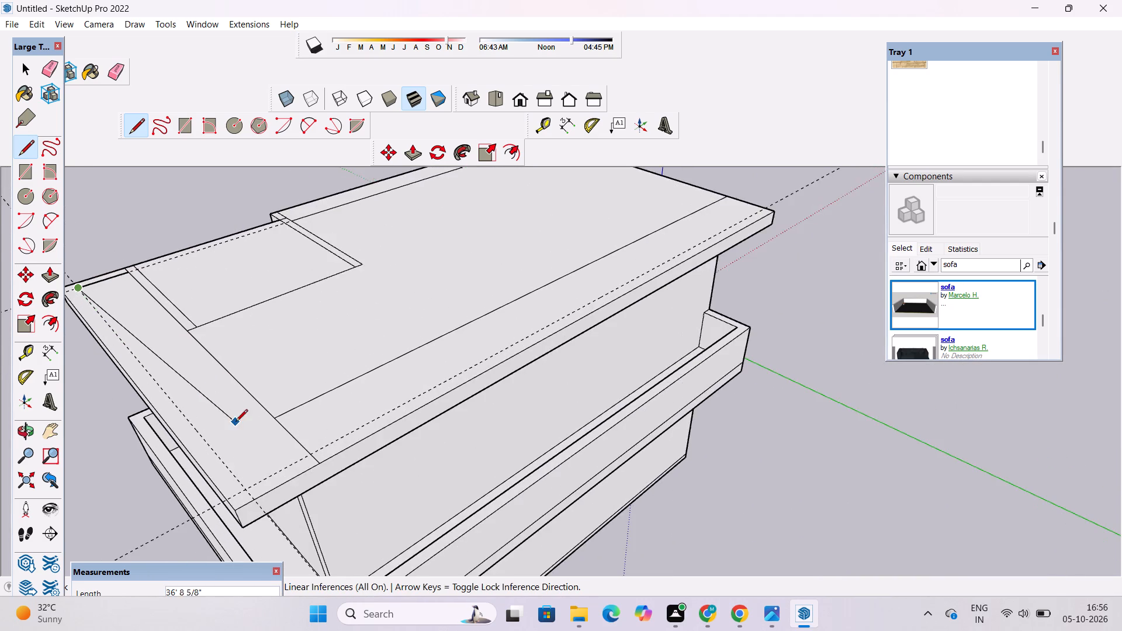
scroll(238, 428, "up", 4)
left_click(250, 519)
scroll(192, 504, "down", 9)
scroll(547, 327, "up", 5)
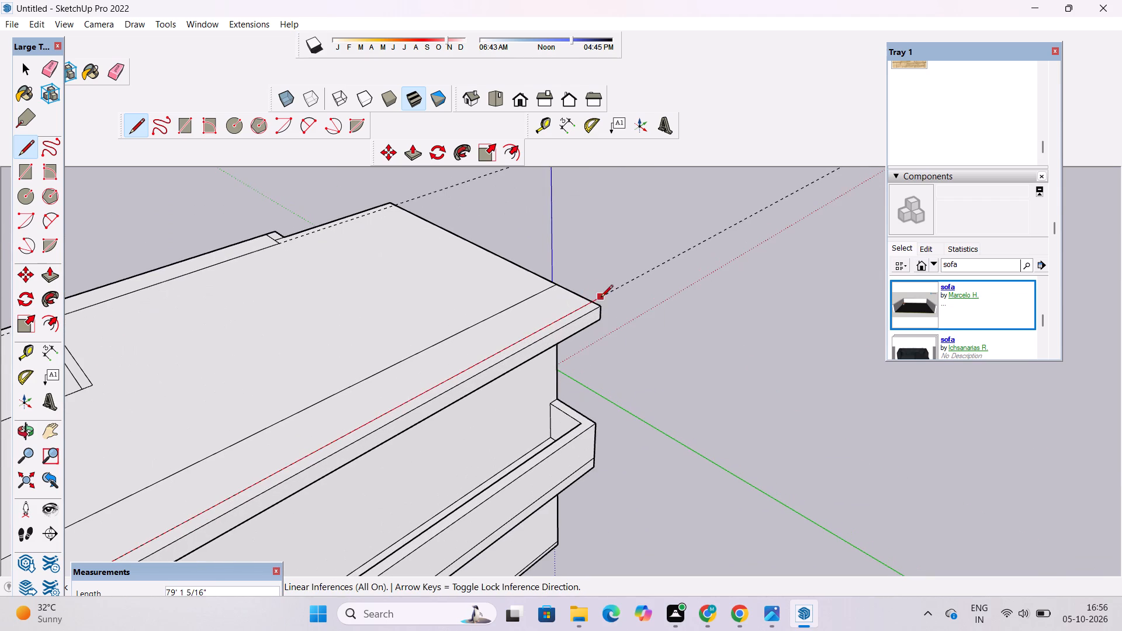
left_click(590, 301)
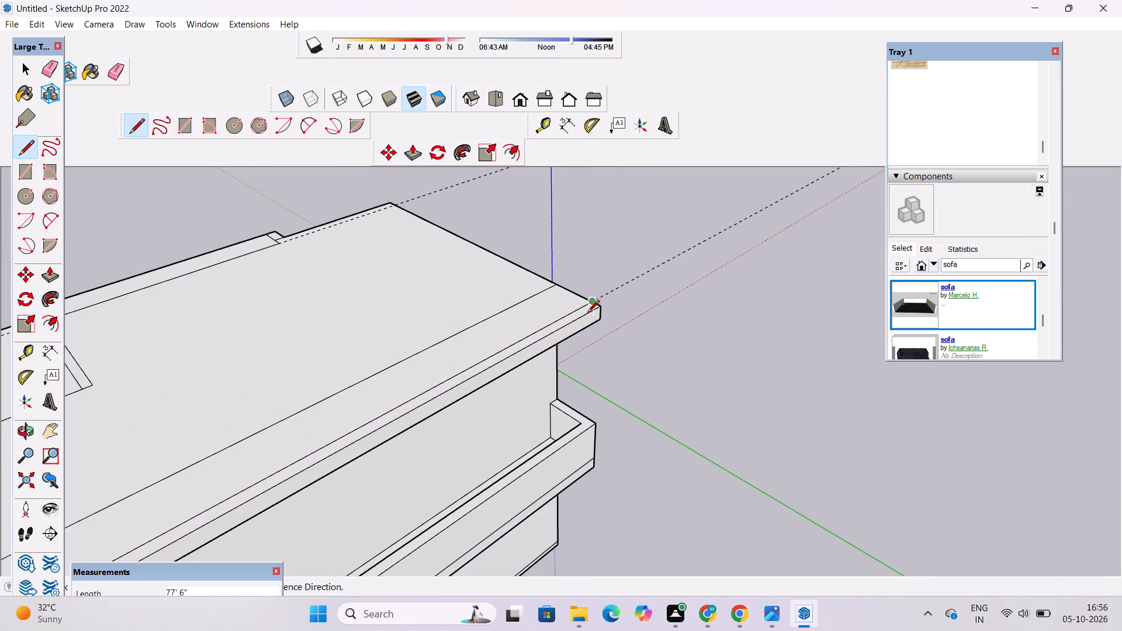
key("space")
Erase the three guide lines around the roof slab.
key("e")
scroll(601, 328, "down", 3)
left_click_drag(633, 265, 637, 297)
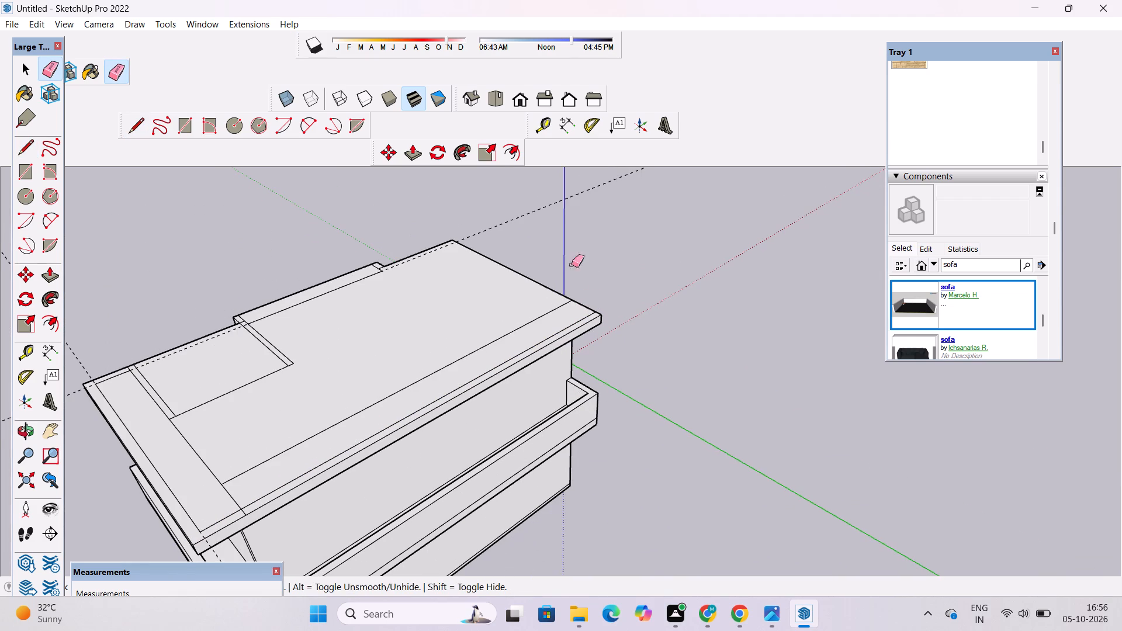
left_click_drag(510, 212, 510, 225)
scroll(647, 220, "down", 7)
scroll(330, 304, "up", 1)
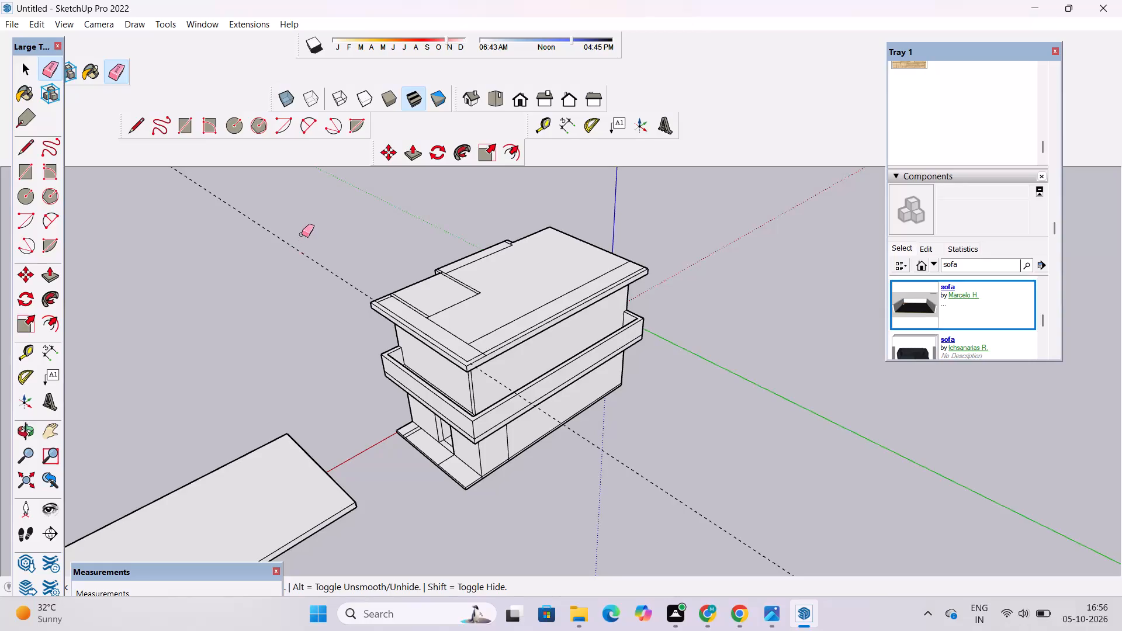
left_click_drag(302, 234, 298, 262)
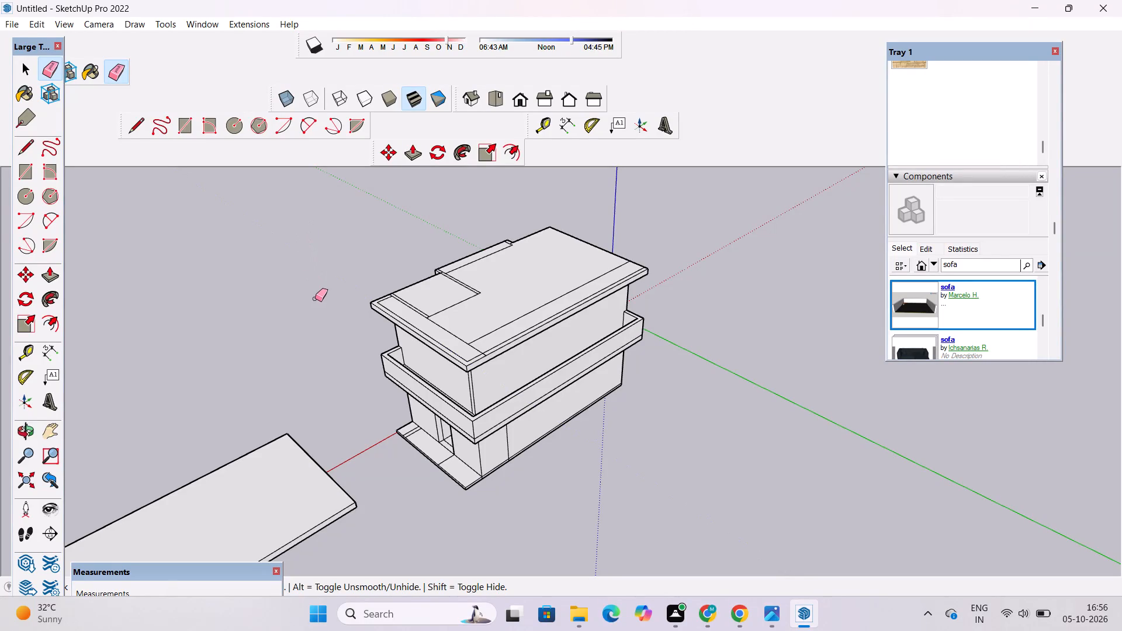
Erase the short seam segment crossing the roof's border strip near the overhang corner.
key("o")
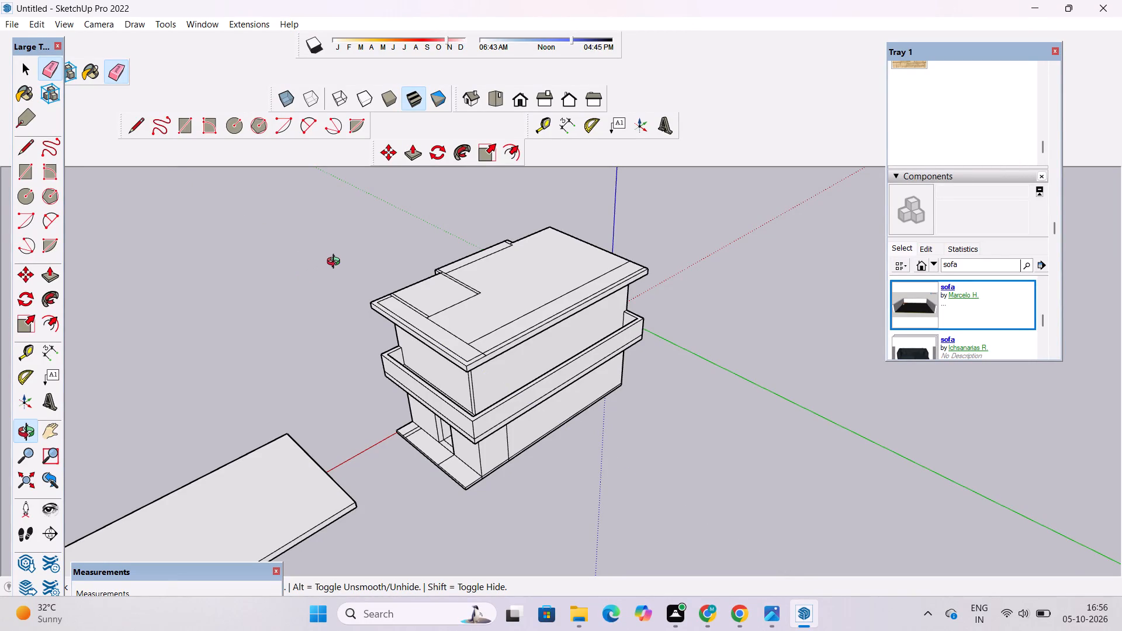
scroll(337, 272, "down", 4)
left_click_drag(300, 333, 590, 338)
scroll(549, 365, "up", 4)
left_click_drag(538, 361, 512, 310, "shift")
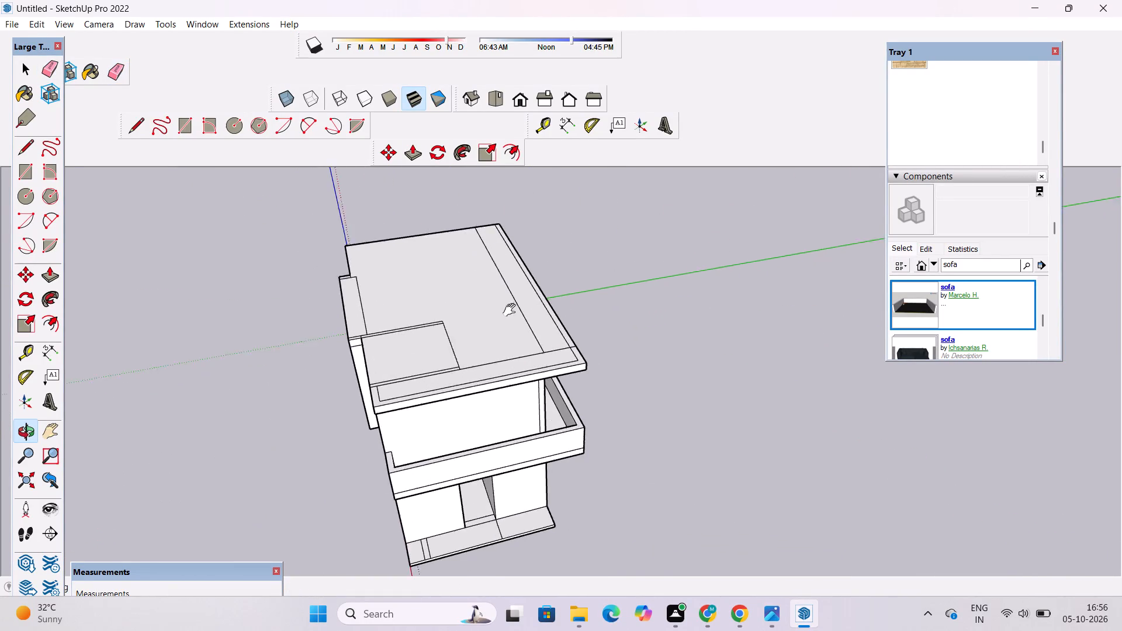
left_click_drag(512, 310, 511, 308, "shift")
left_click_drag(531, 335, 635, 405)
scroll(610, 360, "up", 5)
left_click_drag(520, 376, 657, 394)
scroll(583, 349, "up", 3)
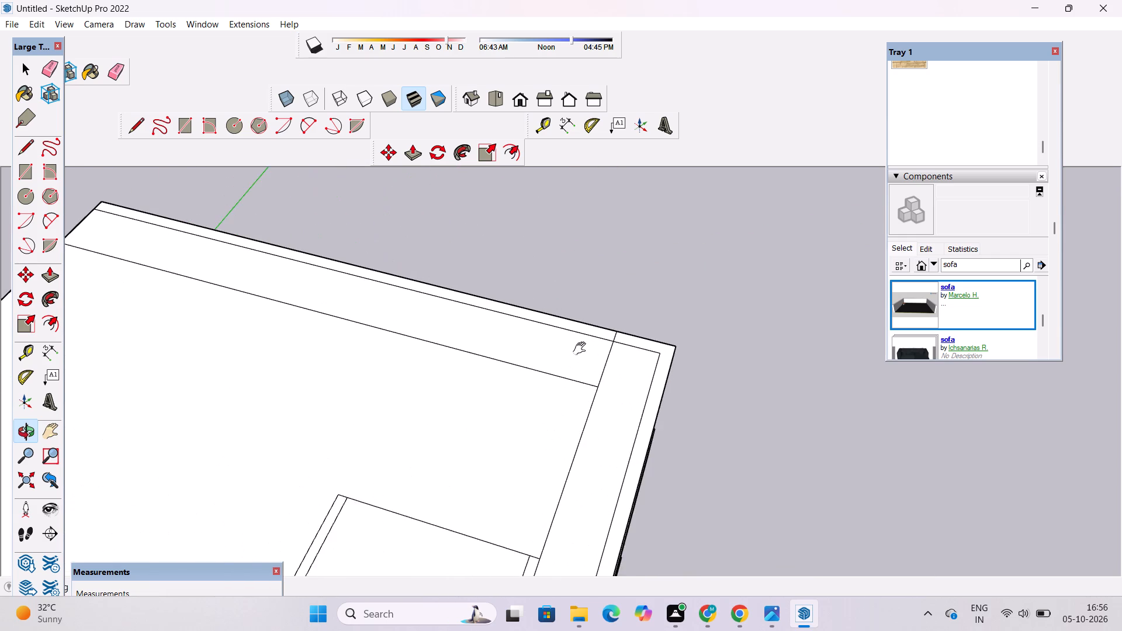
left_click(582, 349, "shift")
right_click(582, 349, "shift")
left_click_drag(583, 351, 625, 360)
scroll(625, 360, "up", 4)
key("e")
left_click(614, 321)
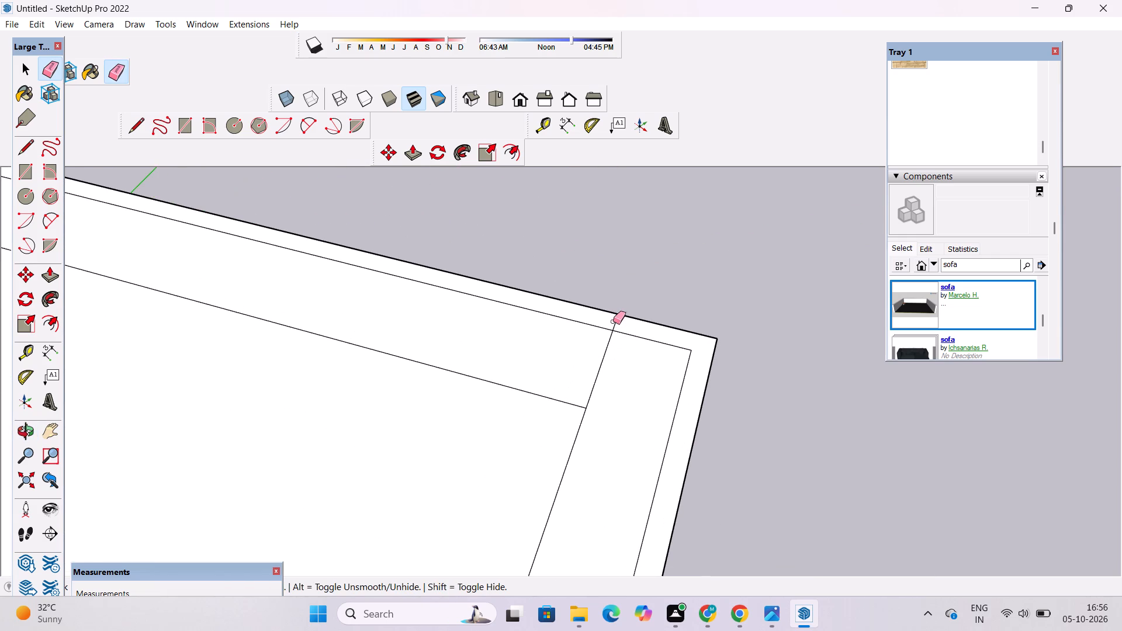
left_click(615, 324)
key("space")
Examine the roof border strip and the overhangs from above, the far end and the balcony side.
type("o")
scroll(613, 324, "down", 3)
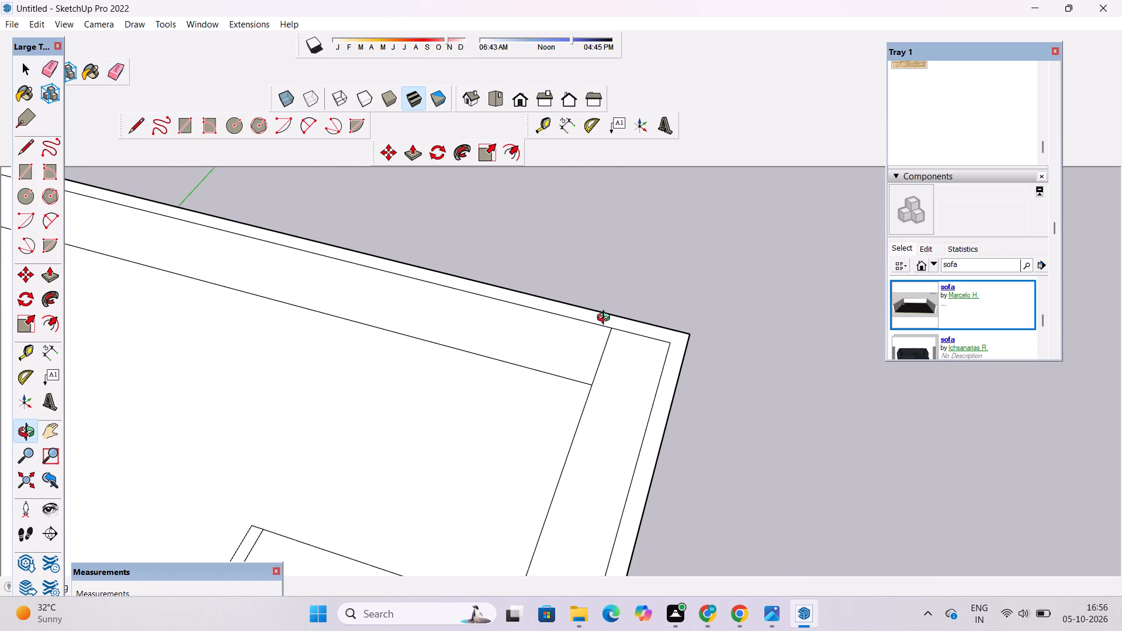
scroll(602, 321, "down", 1)
left_click_drag(567, 328, 633, 341, "shift")
left_click_drag(579, 379, 602, 305)
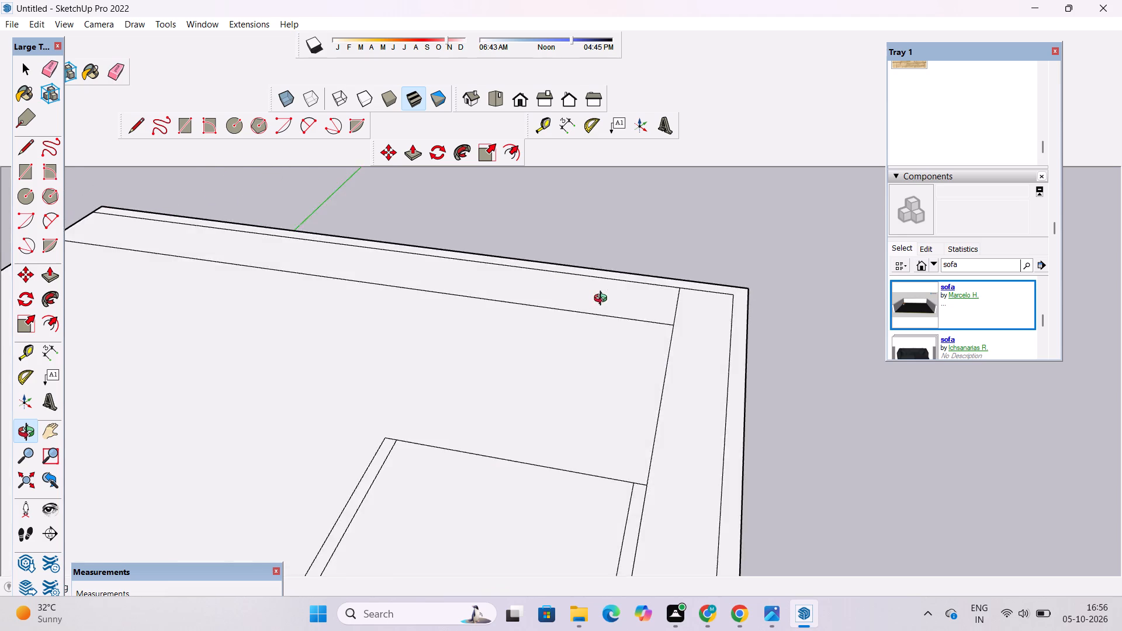
scroll(603, 300, "down", 7)
left_click_drag(352, 379, 776, 110)
left_click_drag(749, 183, 749, 362)
scroll(617, 308, "down", 3)
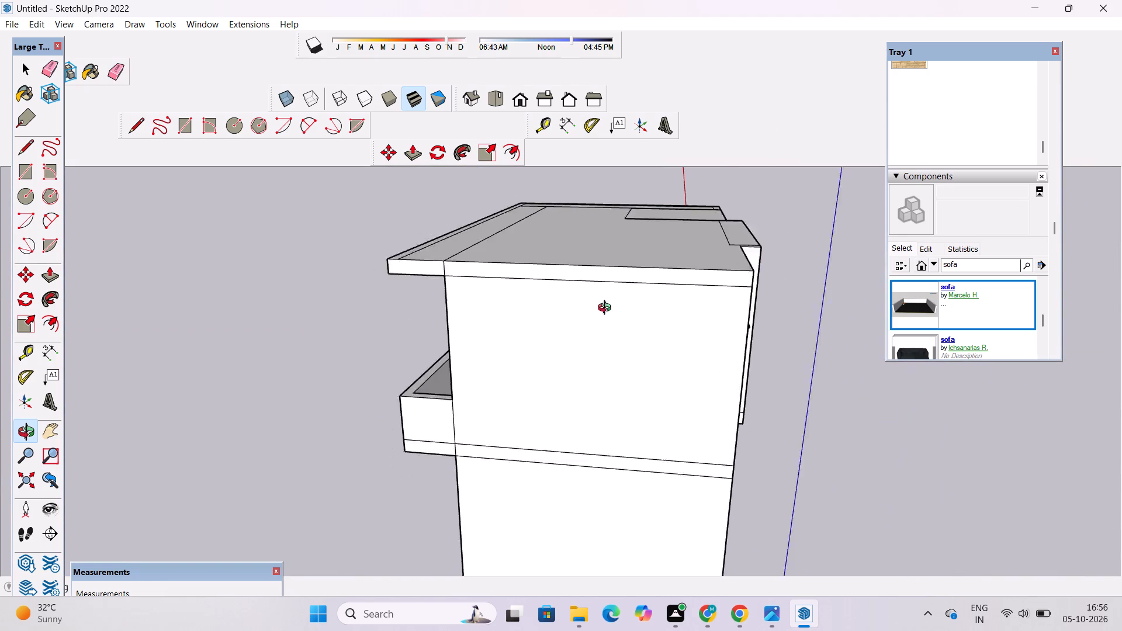
scroll(607, 309, "down", 2)
left_click_drag(444, 309, 943, 385)
scroll(573, 325, "up", 3)
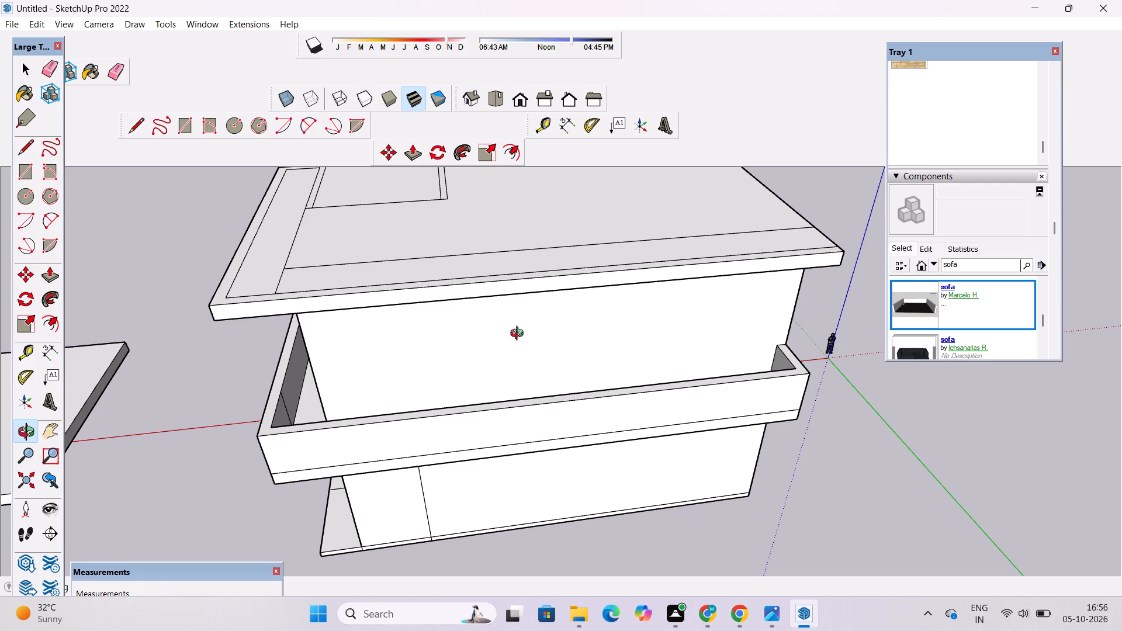
scroll(516, 332, "down", 4)
left_click_drag(386, 375, 481, 459)
scroll(397, 441, "up", 2)
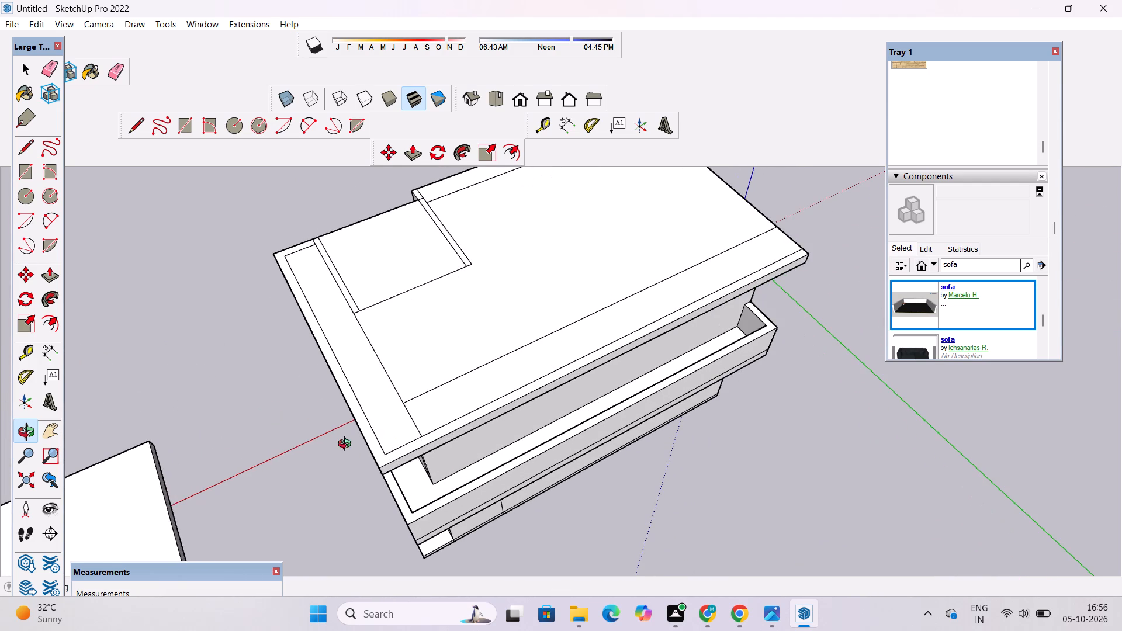
left_click_drag(350, 448, 583, 492)
right_click_drag(350, 448, 357, 450)
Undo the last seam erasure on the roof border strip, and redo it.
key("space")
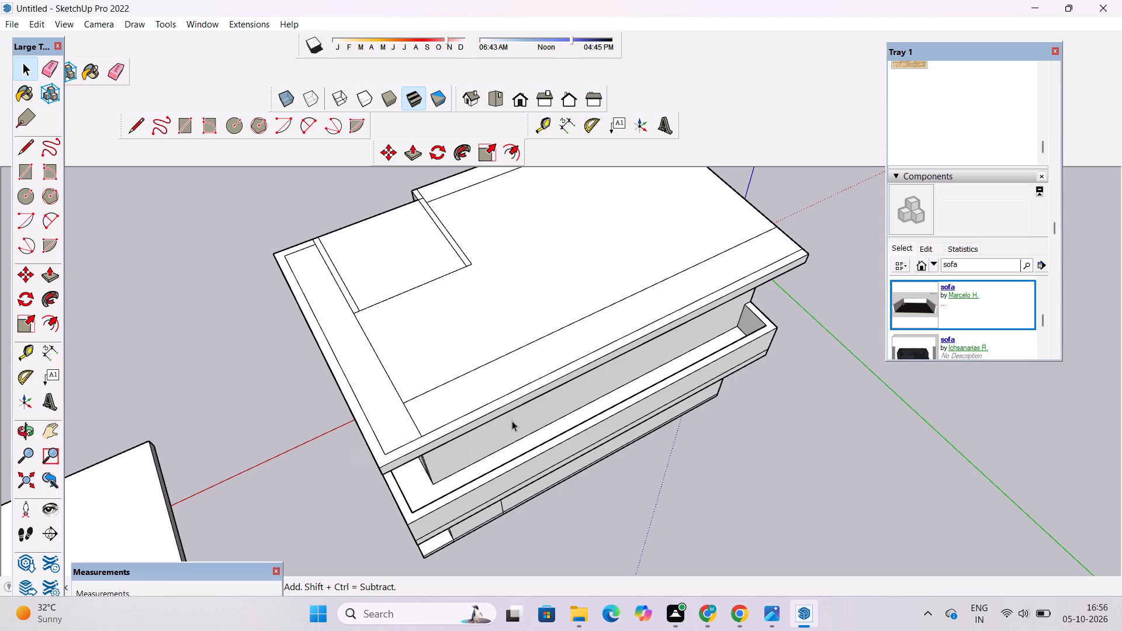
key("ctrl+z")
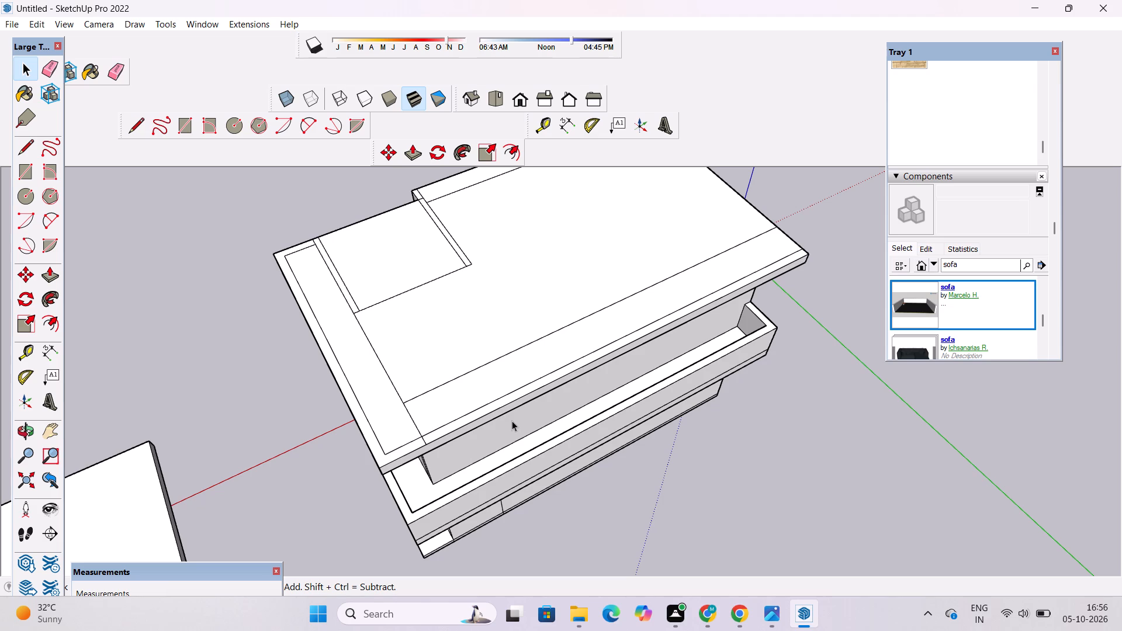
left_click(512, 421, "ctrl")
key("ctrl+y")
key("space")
Examine the roof slab and its border from the end and the front facade.
type("o")
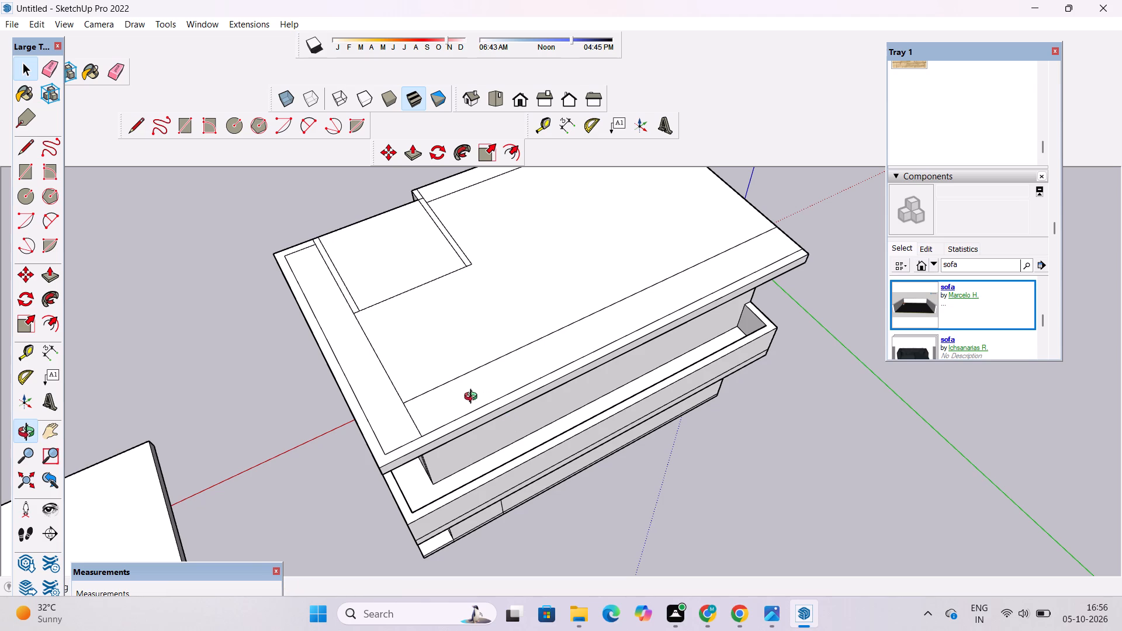
scroll(440, 392, "down", 3)
left_click_drag(306, 358, 697, 313)
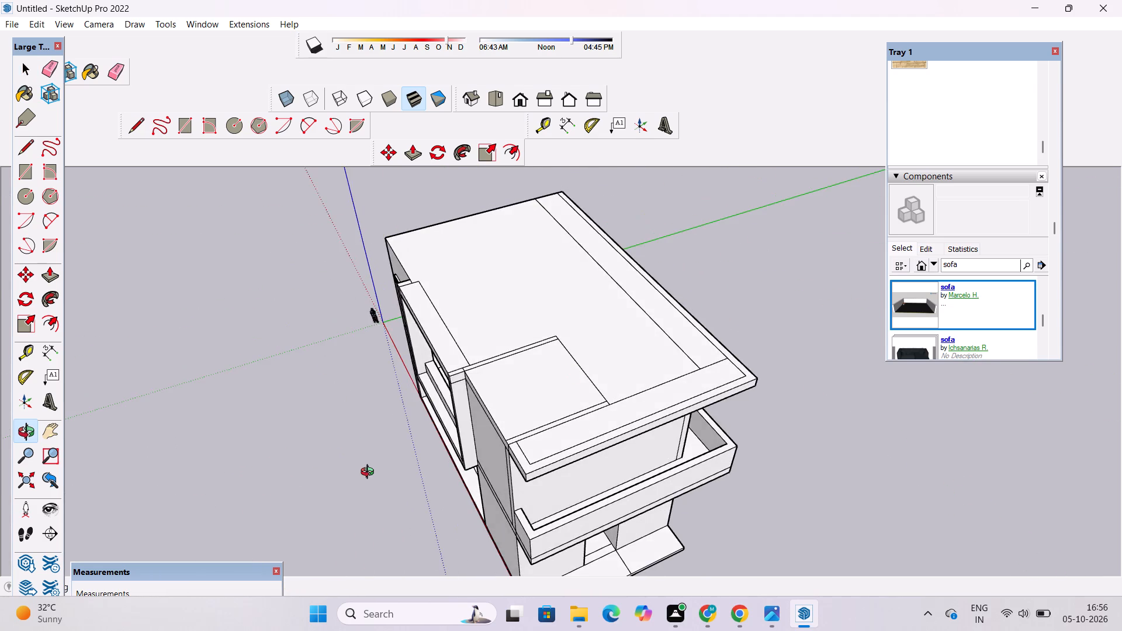
scroll(370, 473, "up", 2)
left_click_drag(377, 479, 599, 497)
left_click_drag(562, 452, 401, 497, "shift")
left_click_drag(401, 497, 438, 519)
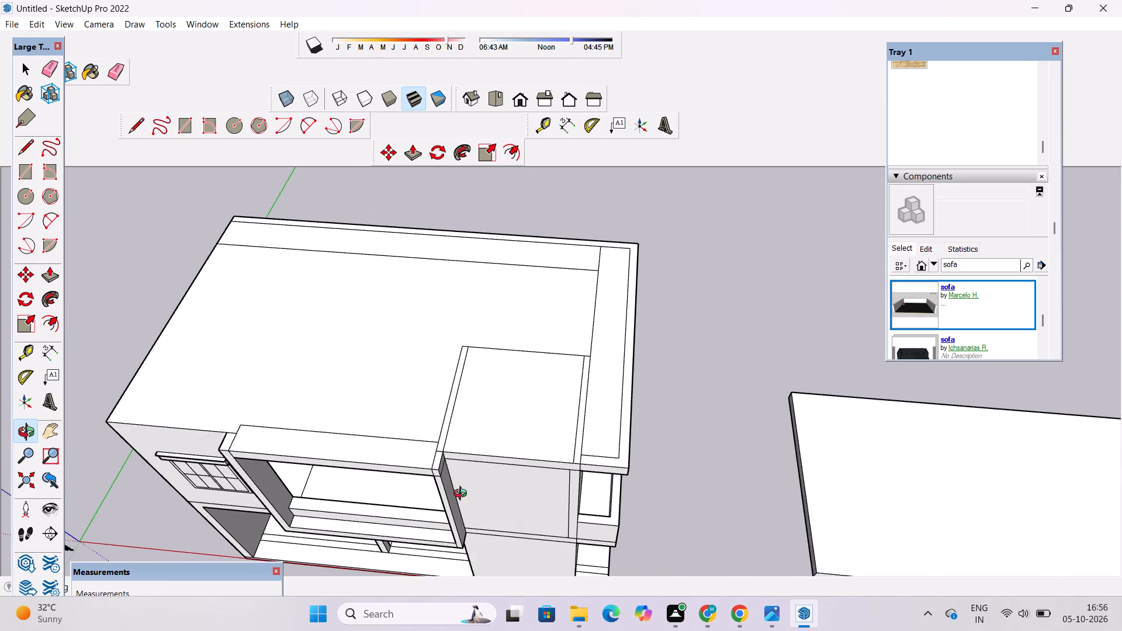
scroll(468, 466, "down", 3)
left_click_drag(481, 455, 482, 470, "shift")
left_click_drag(495, 485, 469, 336)
left_click_drag(560, 421, 527, 380, "shift")
left_click(527, 380)
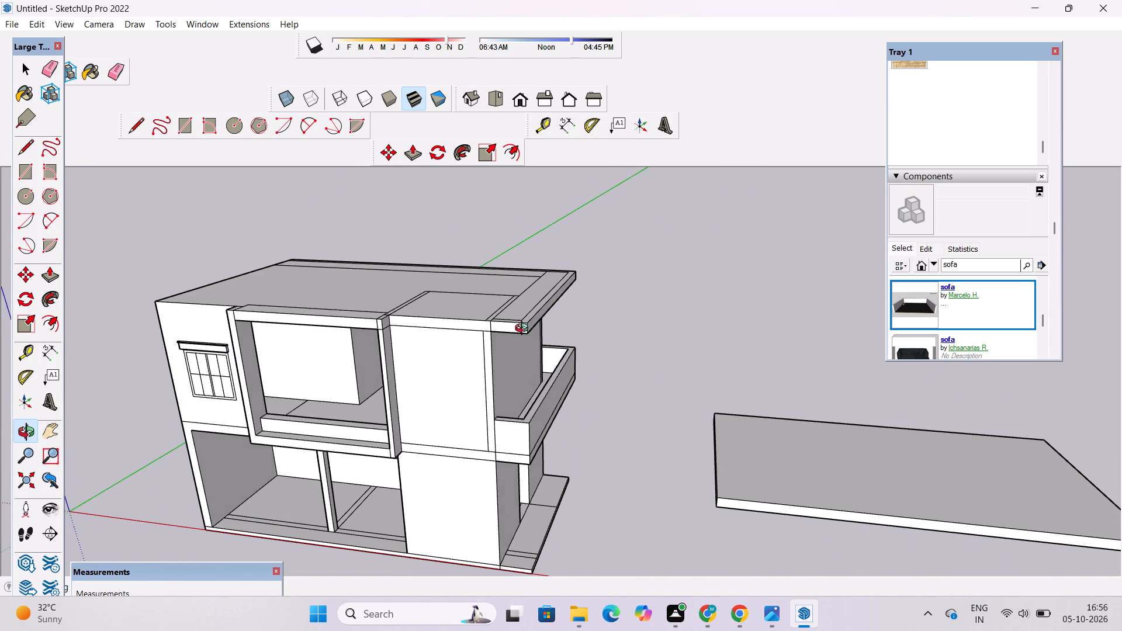
left_click_drag(525, 308, 521, 345)
Push/Pull the roof slab's border strip upward 7' to form a parapet wall.
scroll(525, 341, "up", 4)
key("space")
scroll(528, 357, "up", 7)
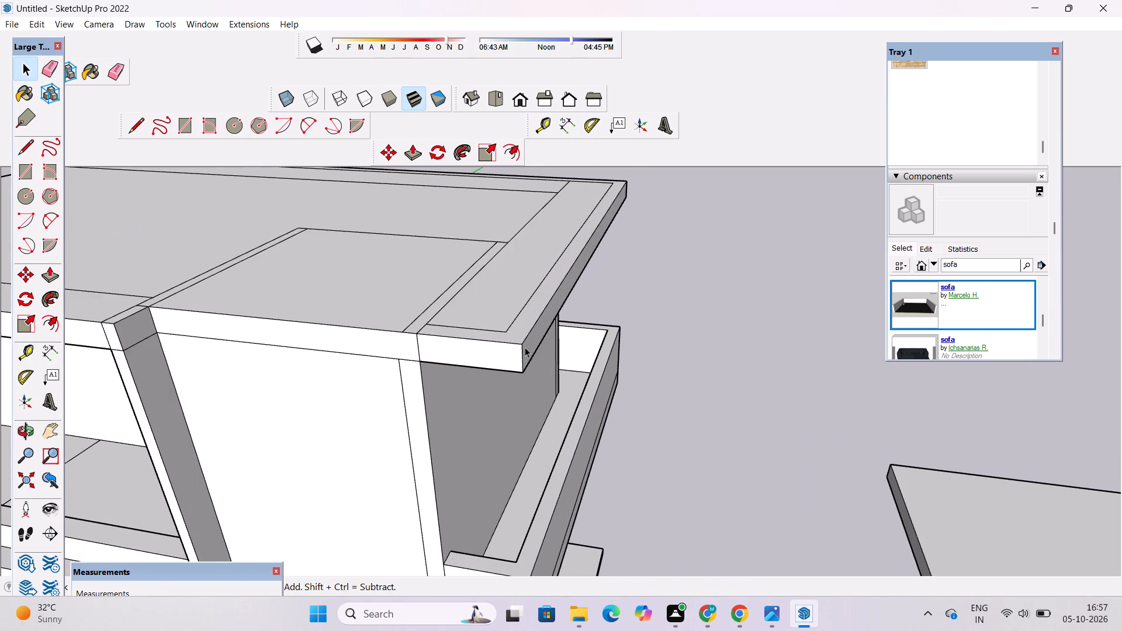
left_click(523, 330)
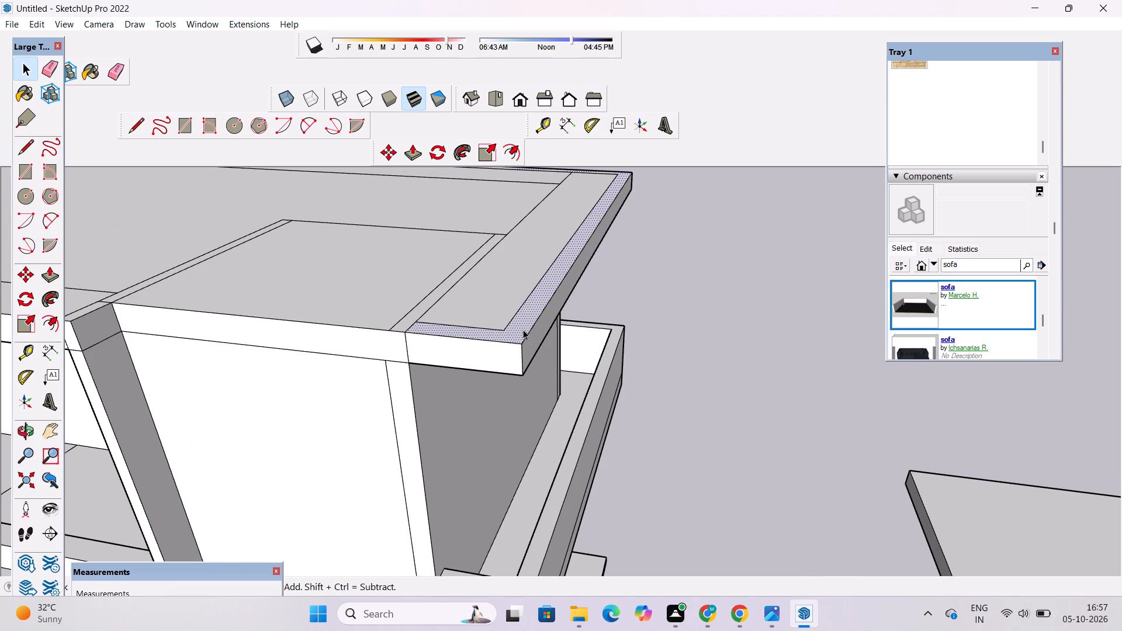
key("p")
left_click(523, 330)
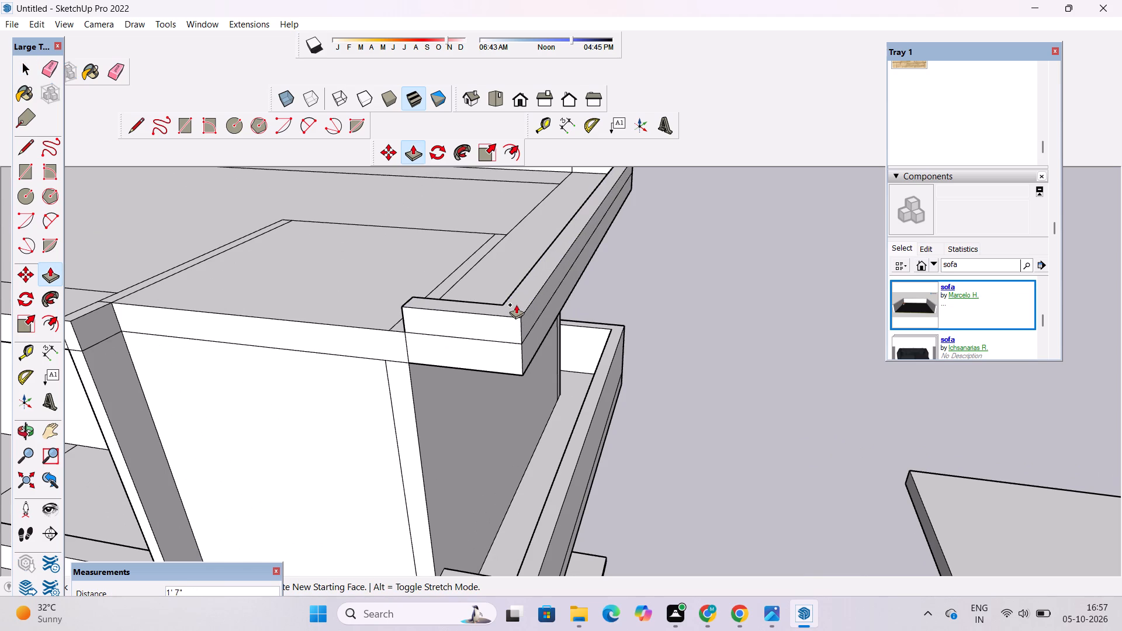
type("7'")
key("Return")
Erase the vertical seam line on the long parapet's inner face near the overhang corner.
key("o")
scroll(506, 369, "down", 4)
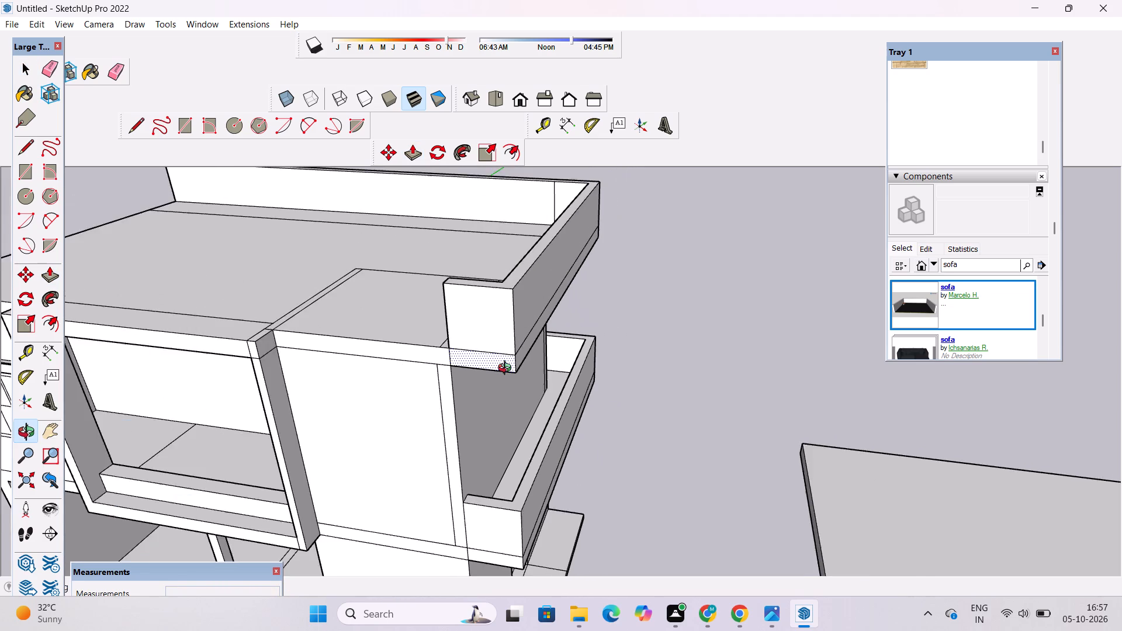
scroll(507, 369, "down", 8)
left_click_drag(504, 384, 541, 449, "shift")
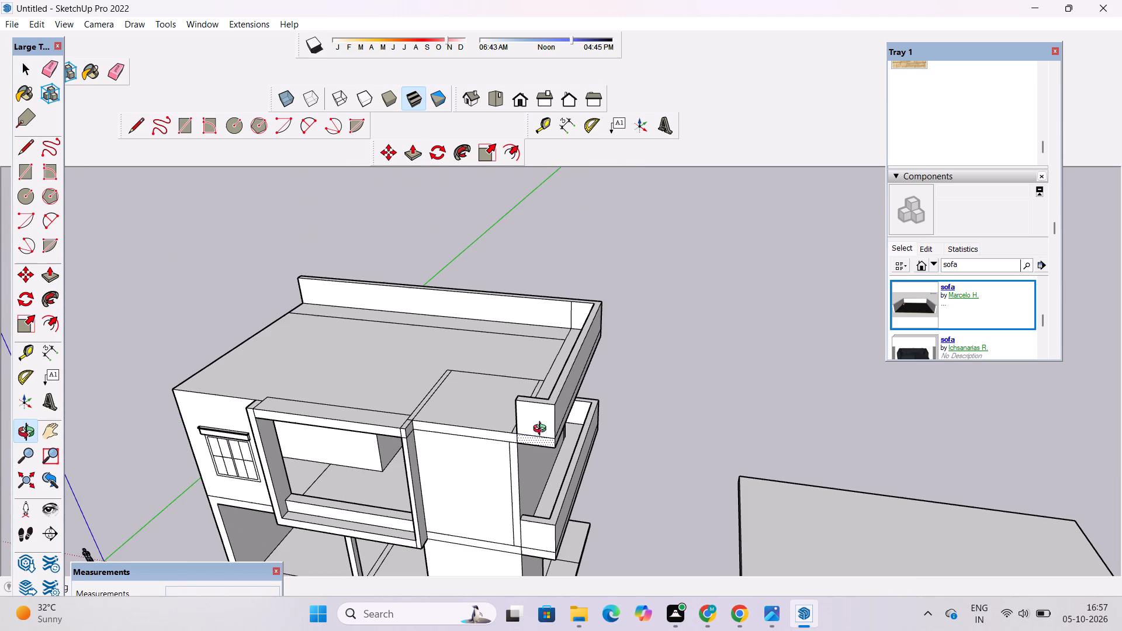
scroll(507, 337, "up", 1)
left_click_drag(498, 342, 515, 368, "shift")
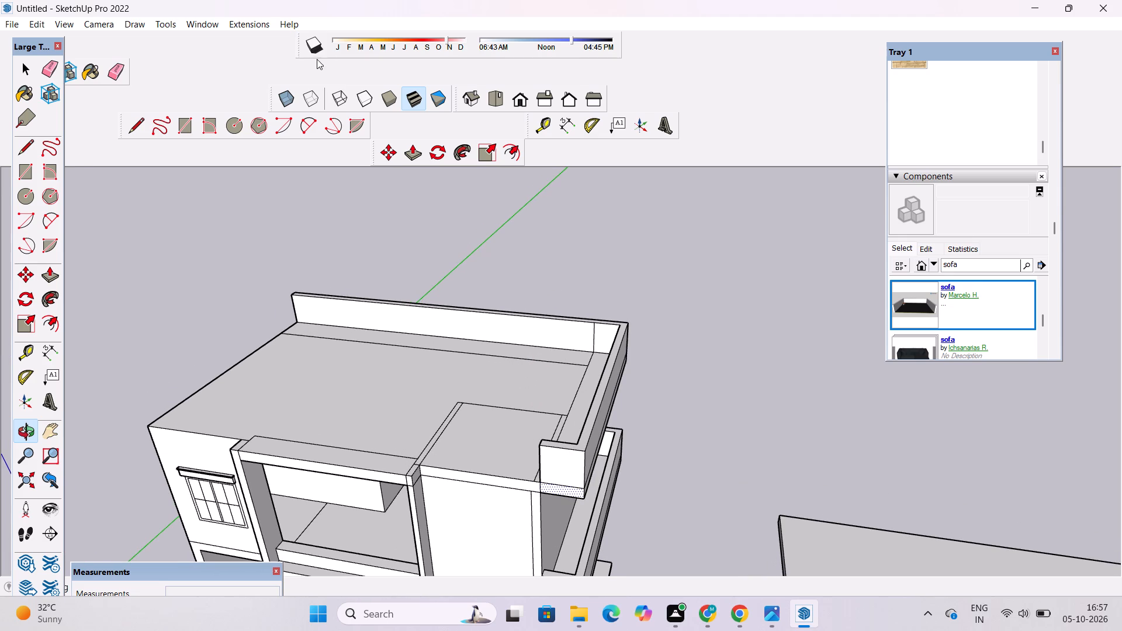
scroll(505, 338, "up", 3)
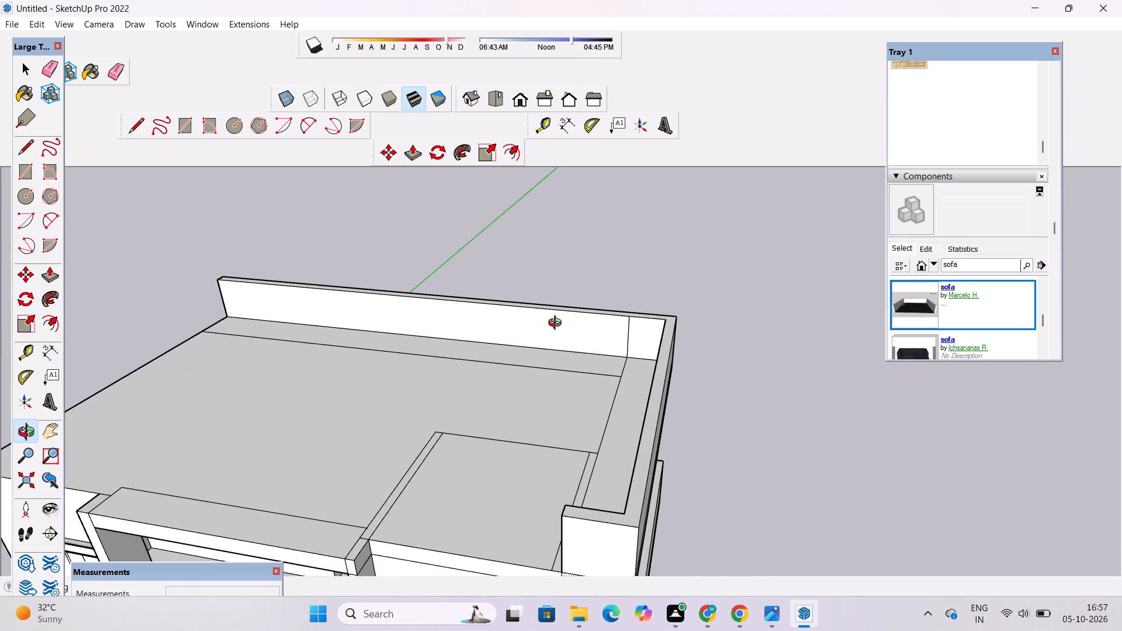
scroll(557, 337, "up", 4)
left_click_drag(556, 402, 579, 380)
left_click_drag(579, 380, 589, 397, "shift")
scroll(599, 377, "up", 1)
left_click_drag(600, 374, 597, 389, "shift")
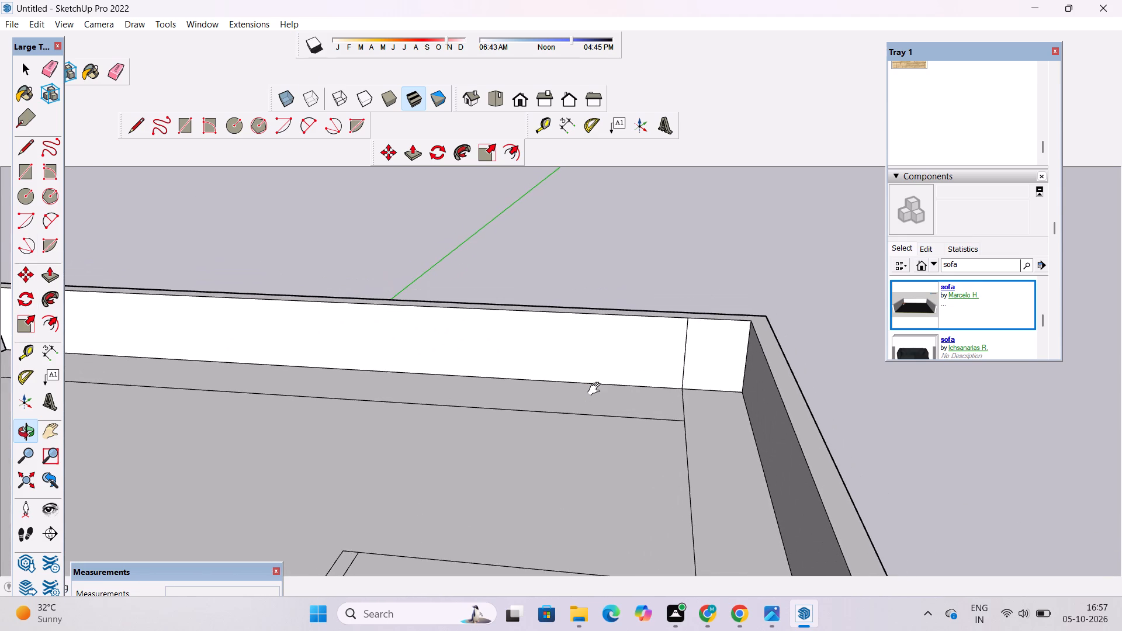
scroll(597, 389, "up", 1)
left_click_drag(617, 393, 617, 358)
key("e")
scroll(645, 348, "up", 3)
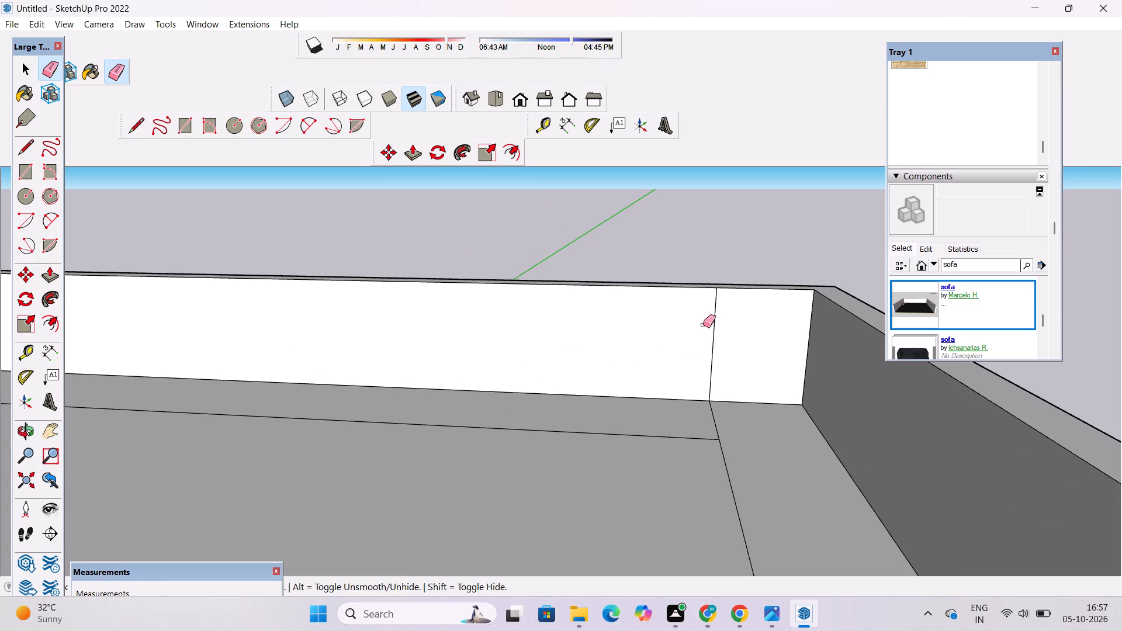
left_click_drag(707, 320, 715, 335)
scroll(649, 348, "down", 3)
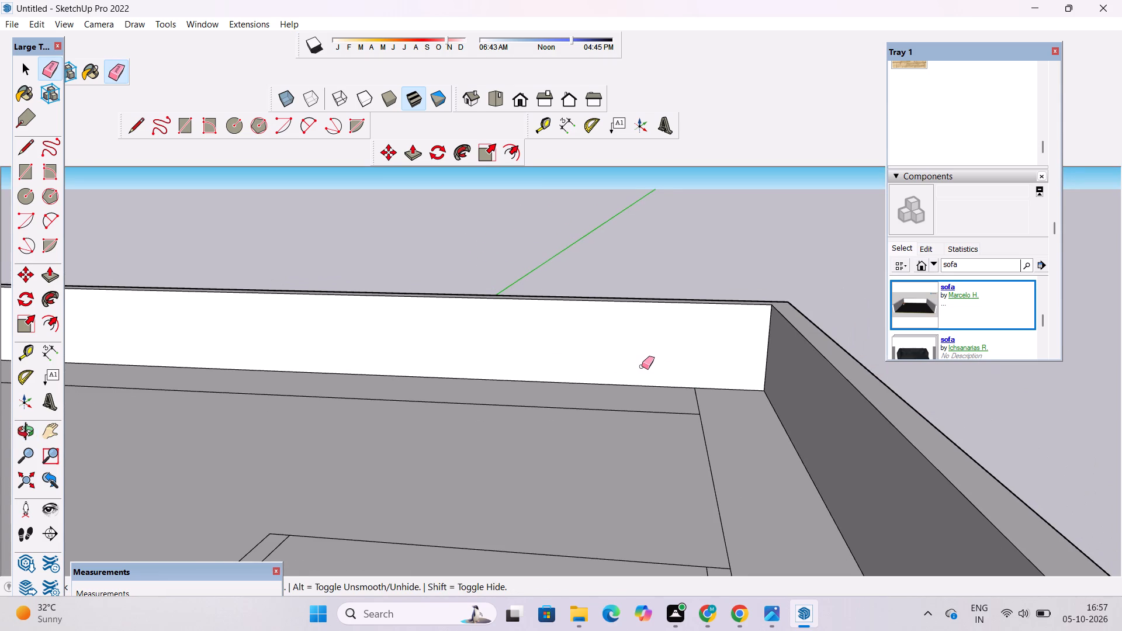
Examine the parapet, the roof surface and the front facade from several angles.
key("space")
key("o")
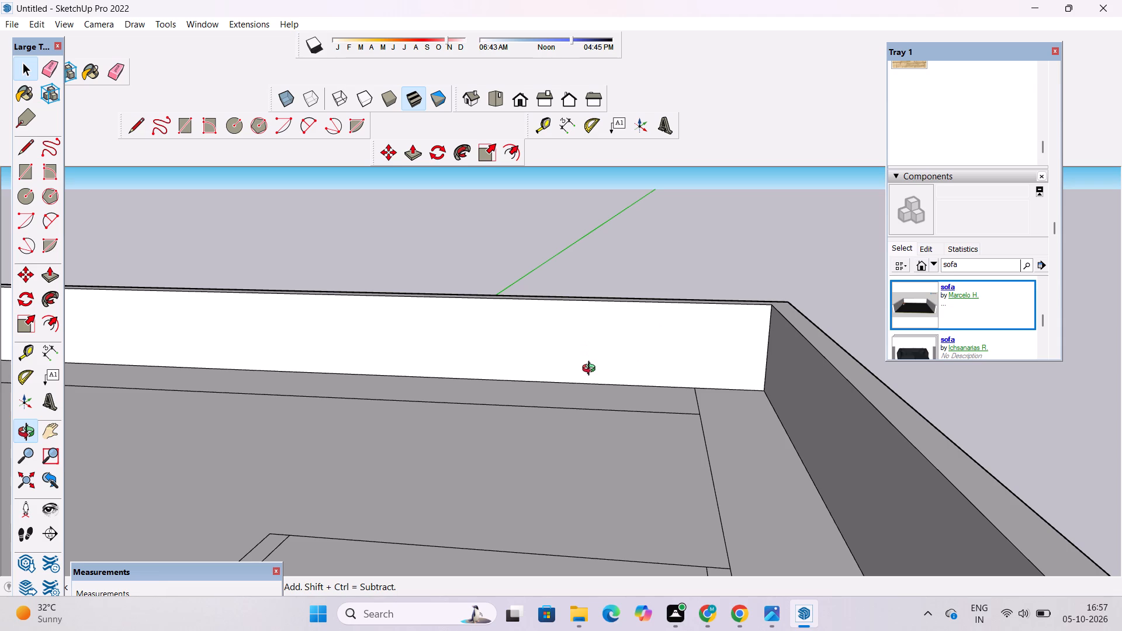
scroll(595, 370, "down", 2)
left_click_drag(617, 365, 605, 386)
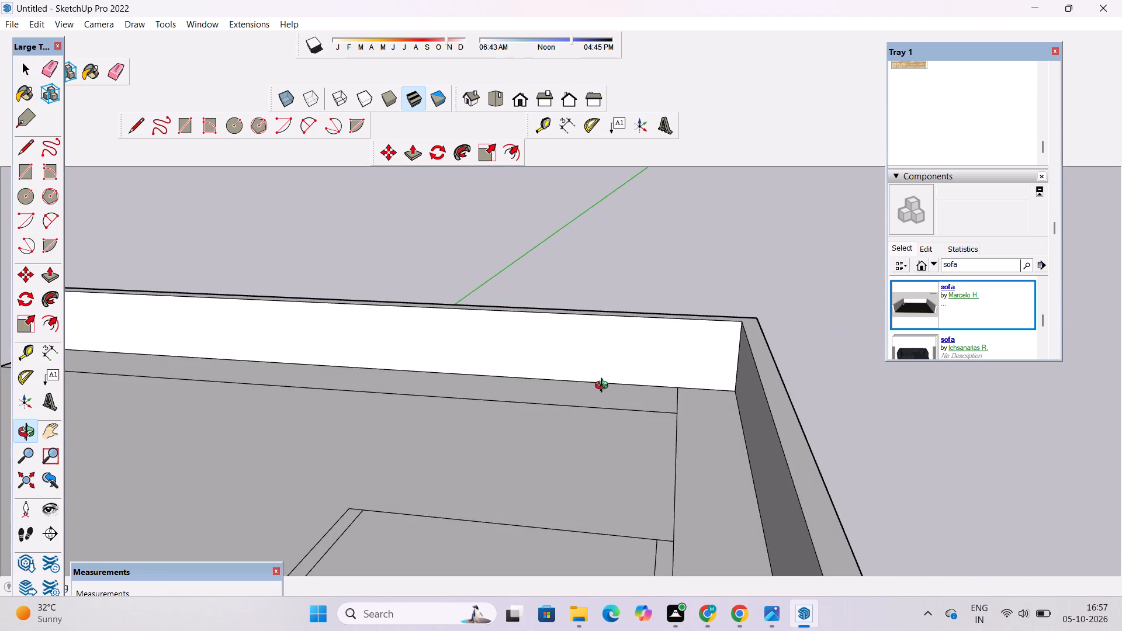
scroll(604, 387, "down", 4)
left_click_drag(590, 467, 598, 418, "shift")
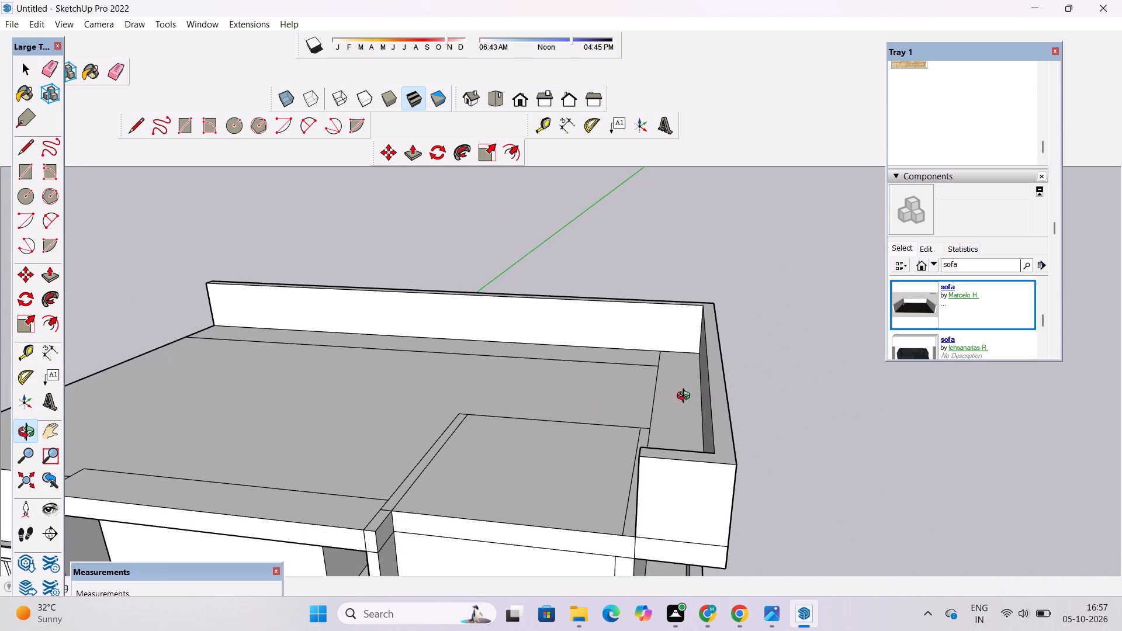
left_click_drag(726, 397, 604, 453)
scroll(597, 462, "down", 2)
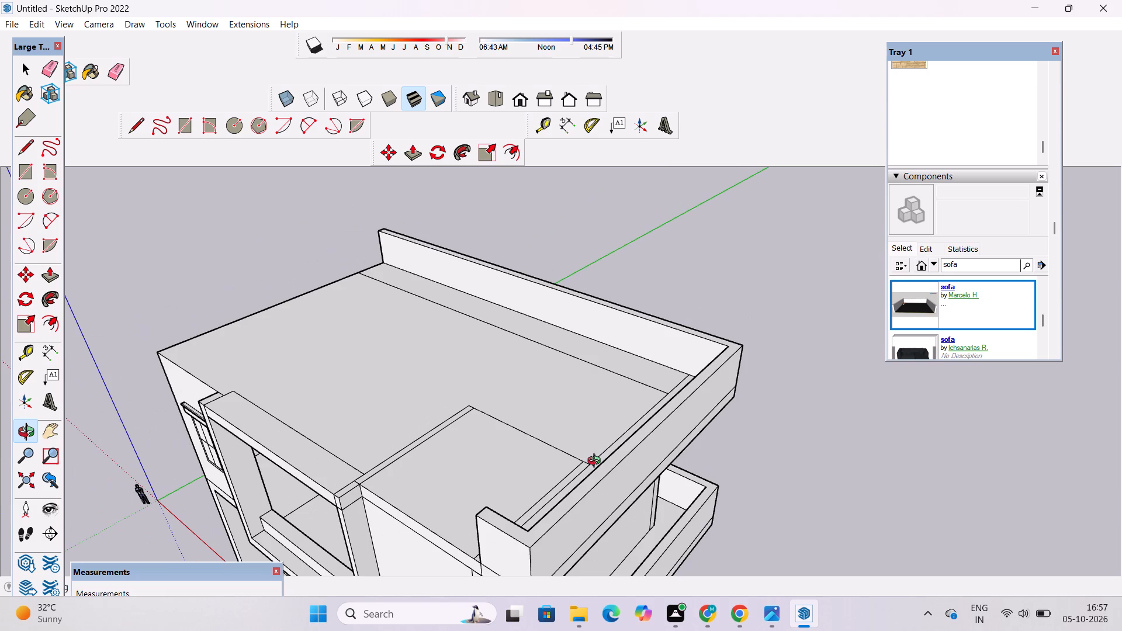
scroll(584, 473, "down", 7)
left_click_drag(482, 515, 540, 452)
left_click_drag(504, 487, 618, 407)
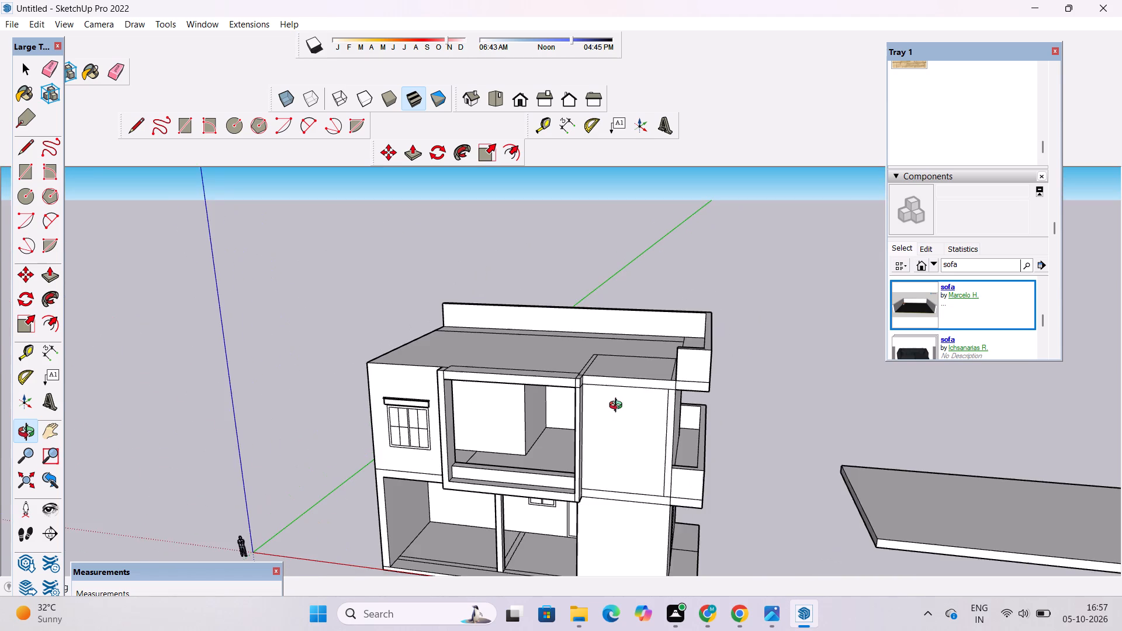
scroll(591, 411, "up", 4)
left_click(479, 433, "shift")
right_click(479, 433, "shift")
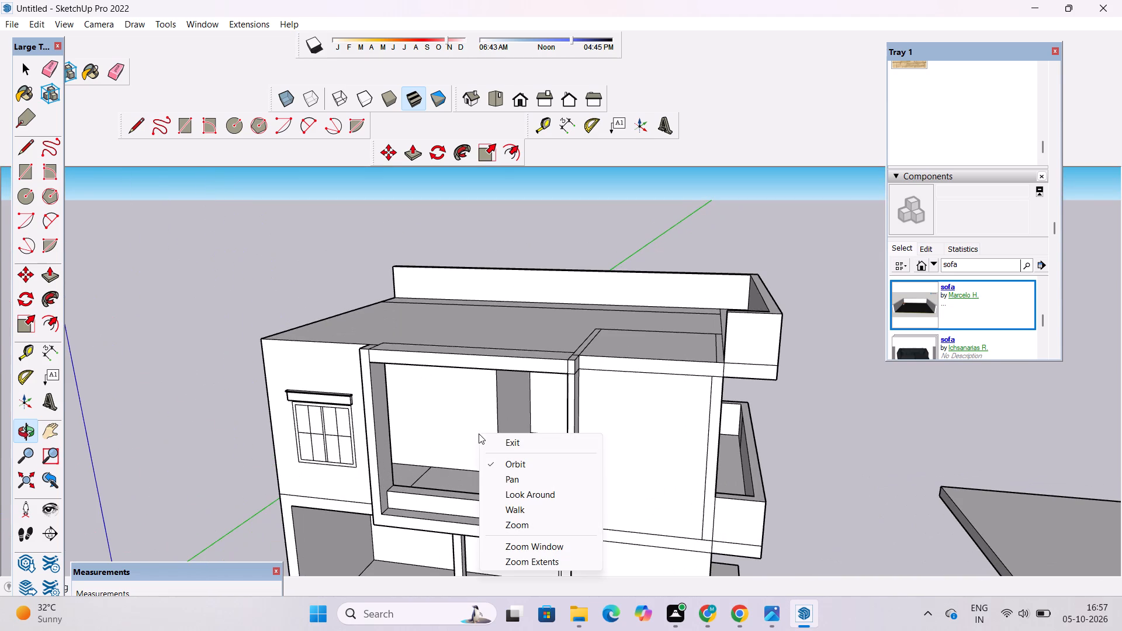
left_click_drag(507, 448, 612, 470)
scroll(449, 434, "up", 3)
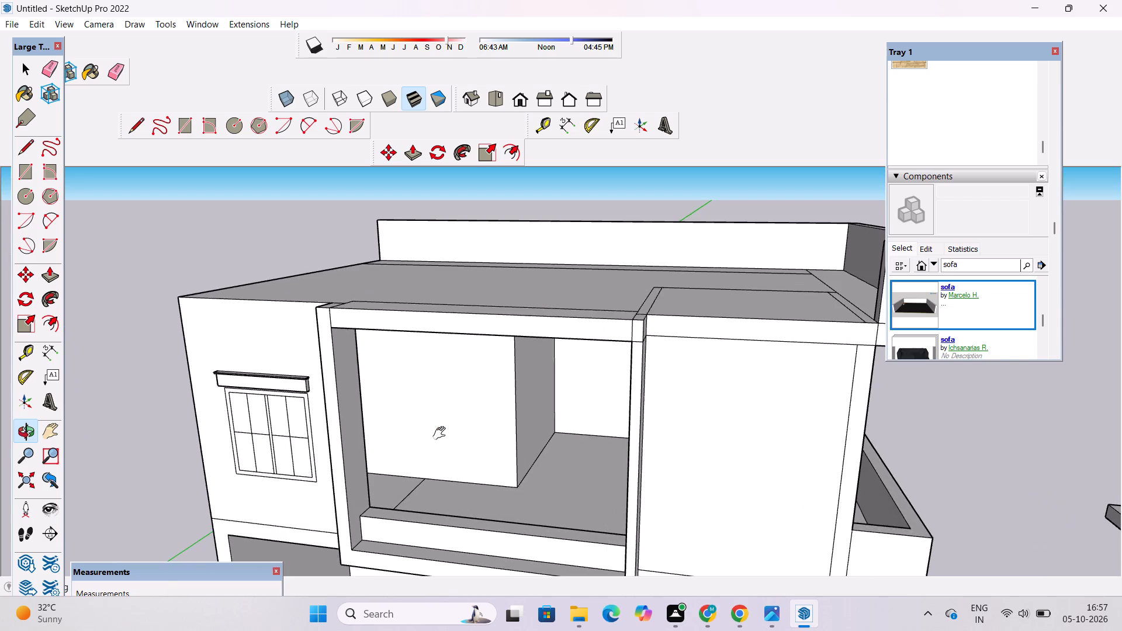
left_click_drag(442, 434, 509, 486, "shift")
left_click_drag(510, 486, 542, 492)
left_click_drag(544, 490, 373, 516, "shift")
Erase the rear line joining the two narrow strips on the roof of the projecting front block.
scroll(470, 424, "up", 3)
left_click_drag(480, 425, 470, 480)
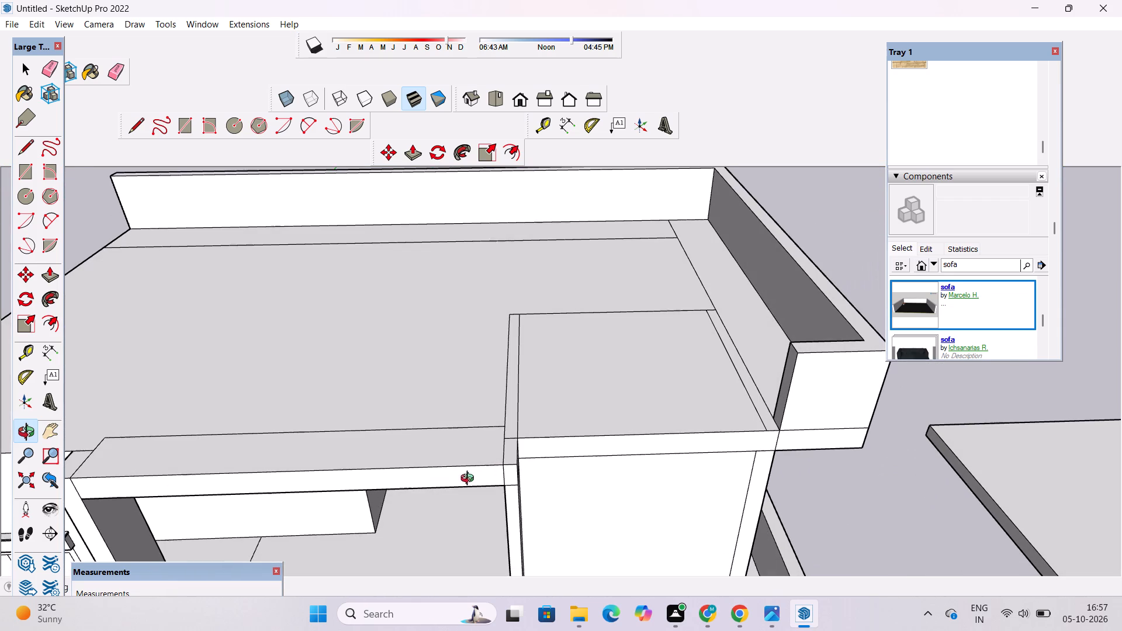
left_click_drag(557, 483, 531, 456)
left_click_drag(524, 453, 626, 543)
scroll(578, 426, "up", 3)
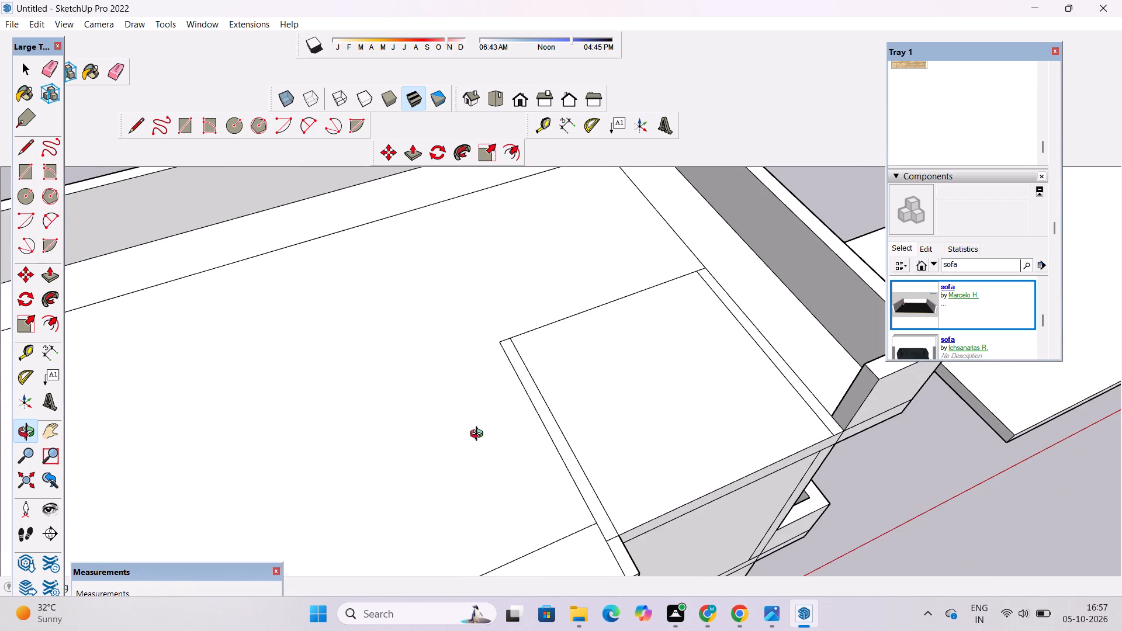
left_click_drag(485, 441, 558, 487)
key("e")
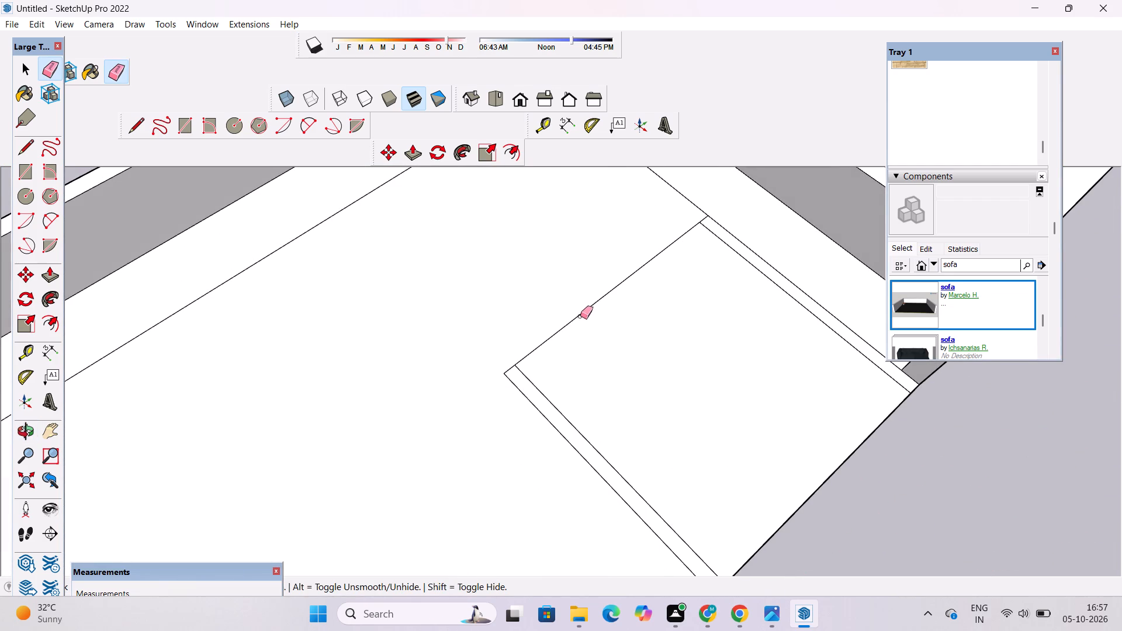
left_click(581, 315)
scroll(188, 415, "down", 5)
scroll(405, 473, "up", 4)
Place a guide line on the front block's roof, 1' 6" in from its front edge.
key("t")
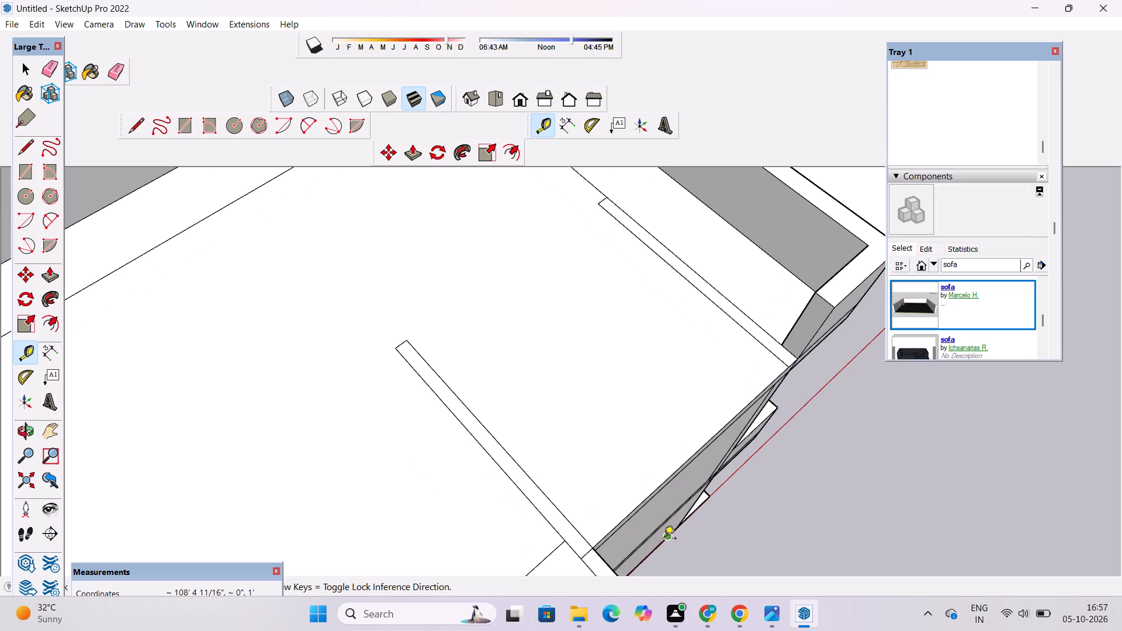
left_click(697, 453)
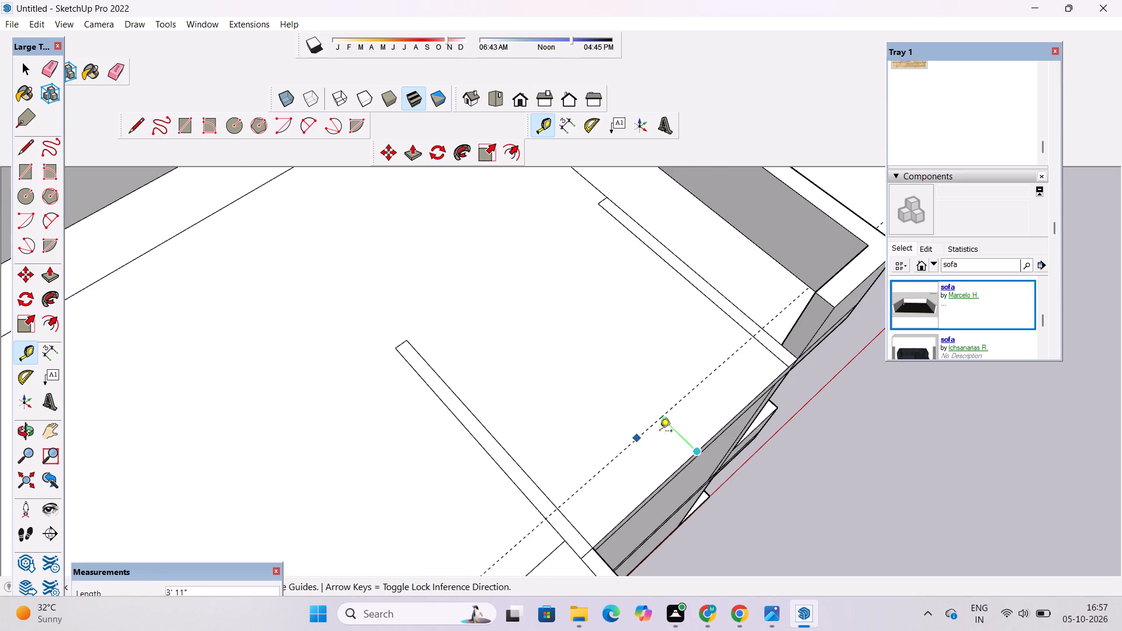
scroll(766, 355, "down", 5)
scroll(751, 359, "up", 2)
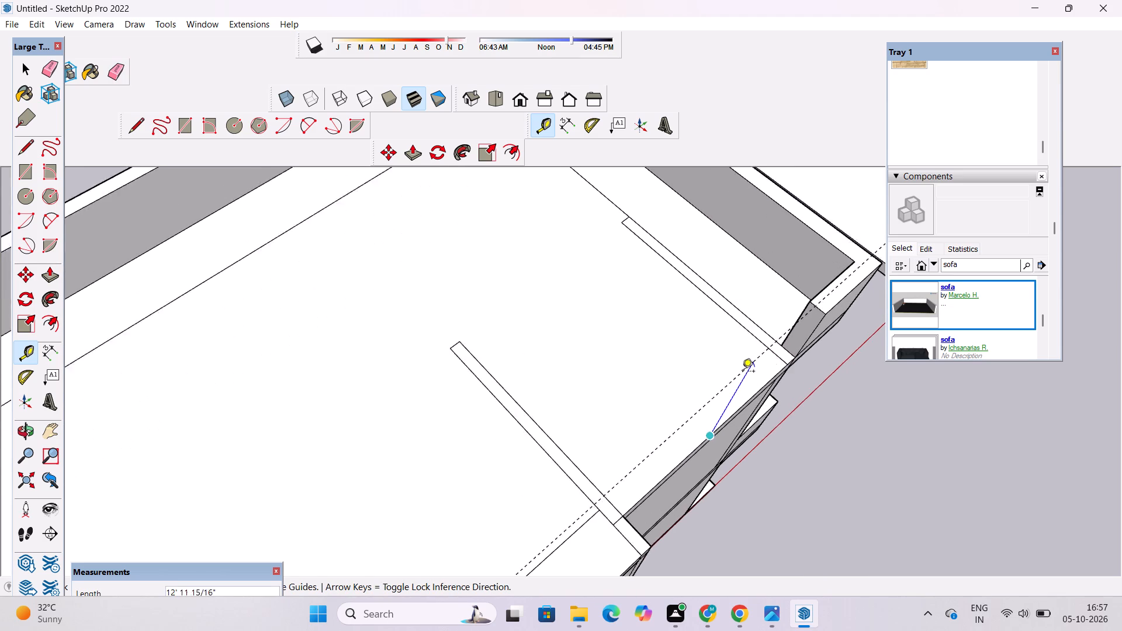
scroll(742, 372, "up", 3)
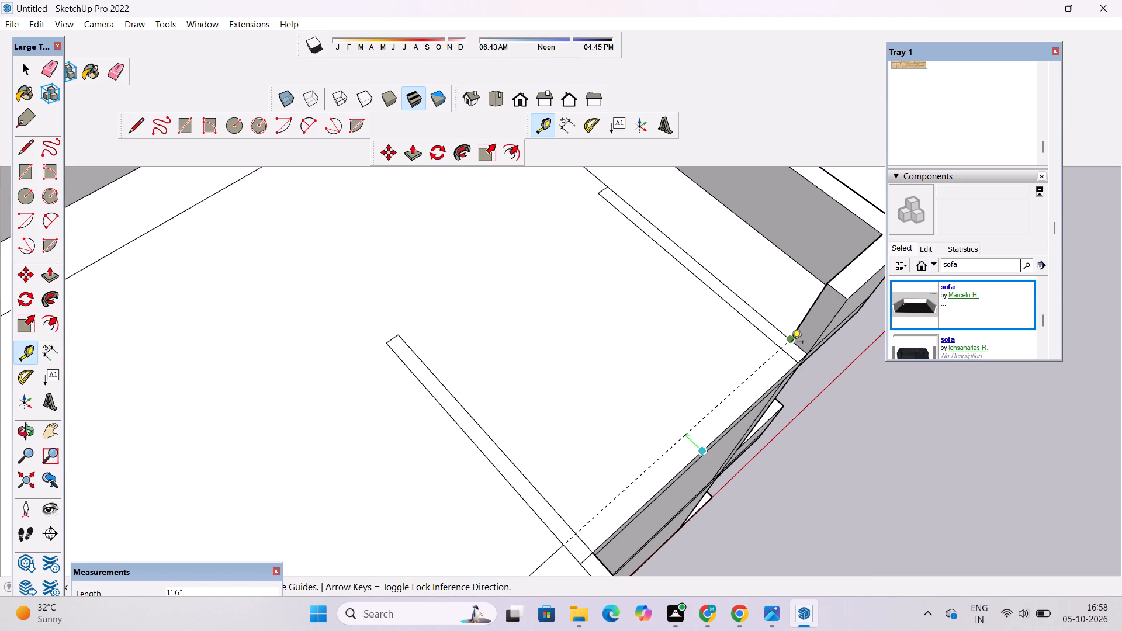
left_click(791, 343)
Draw a line along the guide between the inner edges of the two narrow roof strips, and erase the guide.
key("space")
key("l")
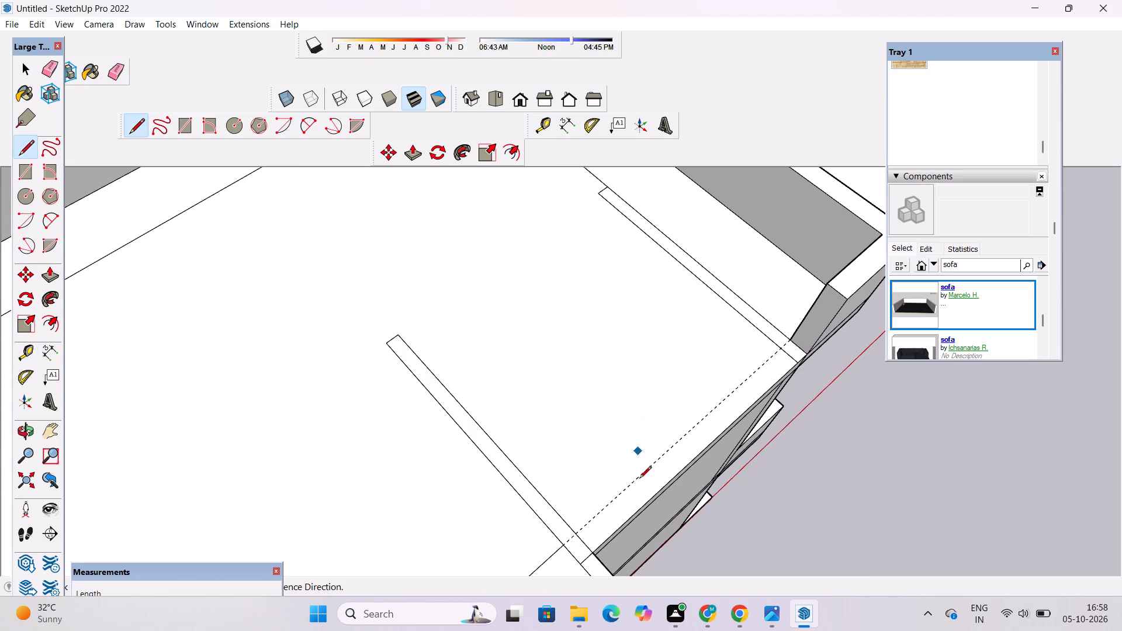
left_click(575, 535)
left_click(781, 351)
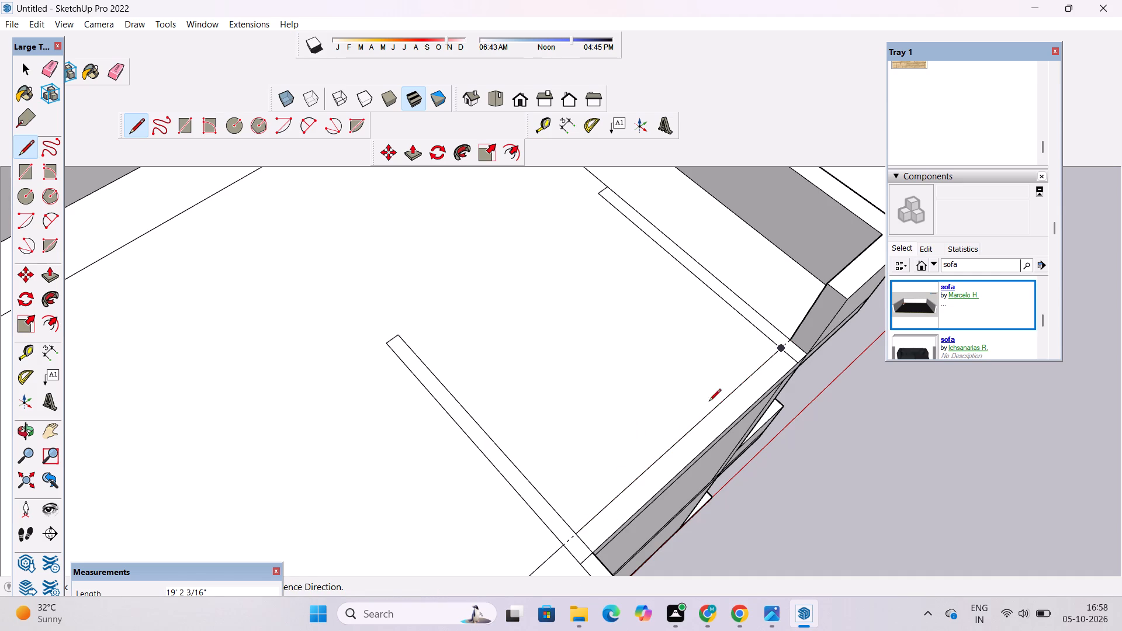
key("e")
left_click(787, 344)
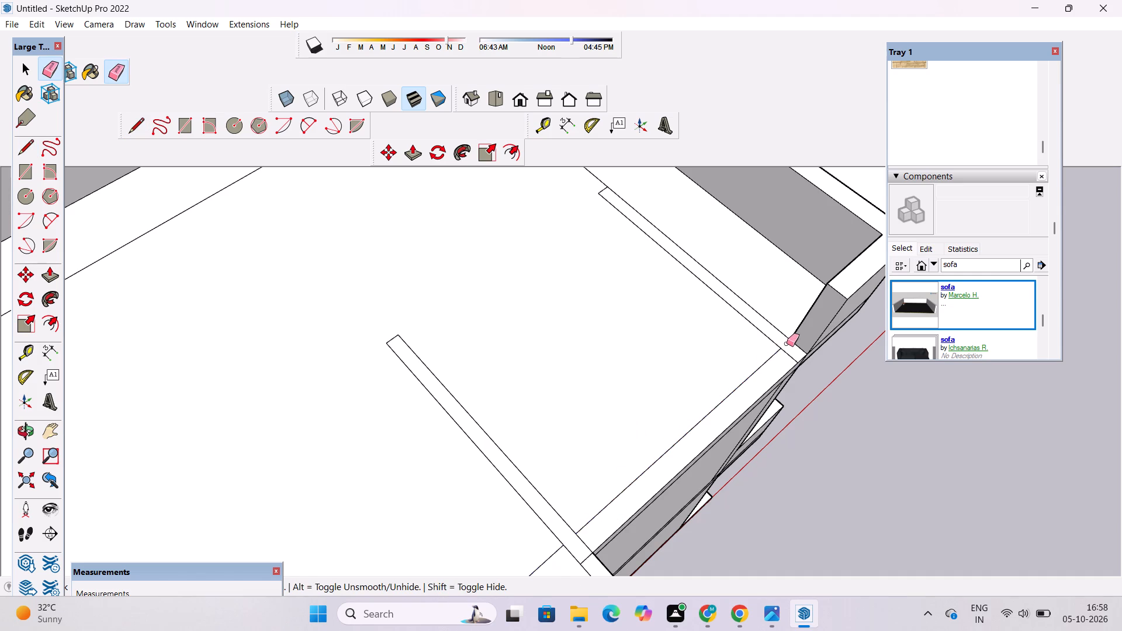
Erase the short segments at both front corners so the front and side strips merge into one U-shaped face.
scroll(545, 429, "down", 5)
scroll(556, 531, "up", 4)
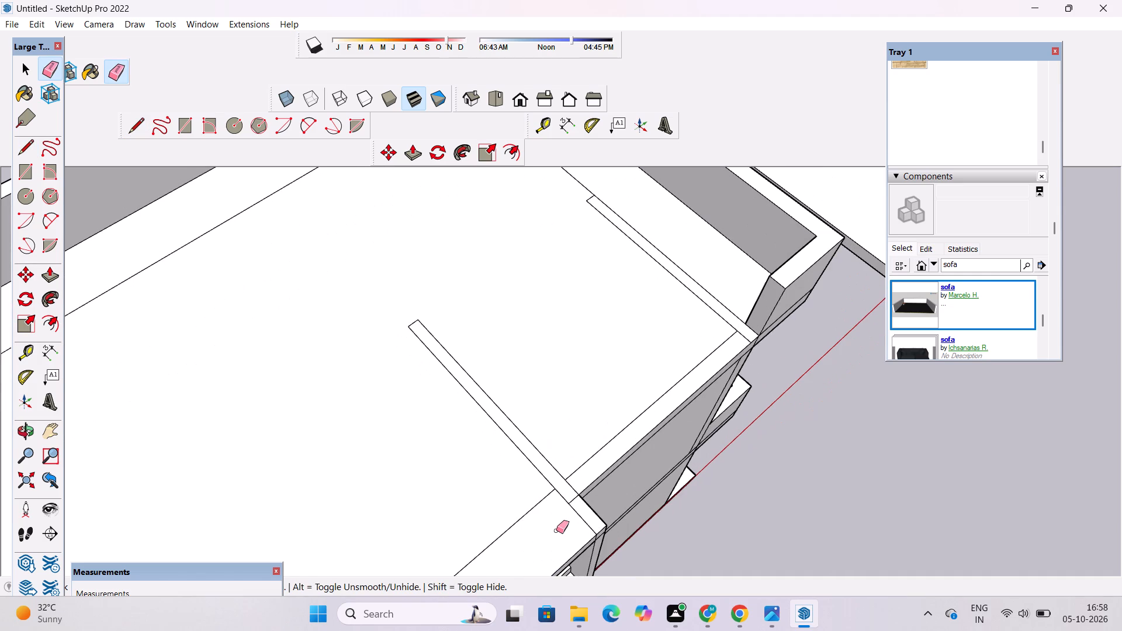
scroll(581, 479, "up", 6)
left_click_drag(581, 478, 572, 495)
scroll(465, 519, "down", 6)
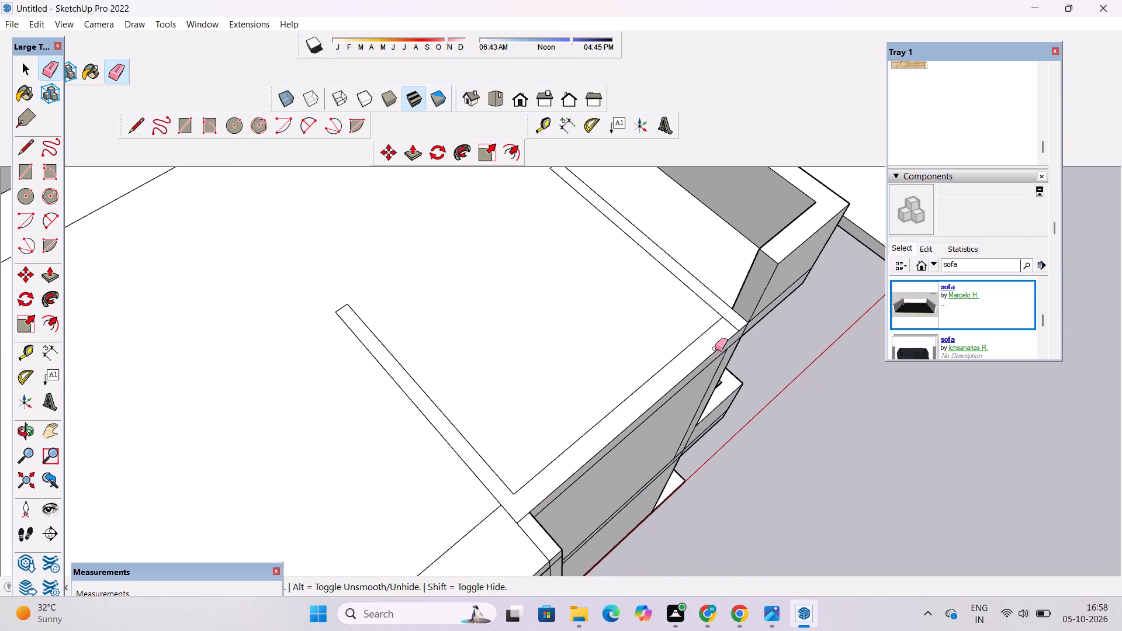
scroll(715, 348, "up", 5)
left_click(742, 307)
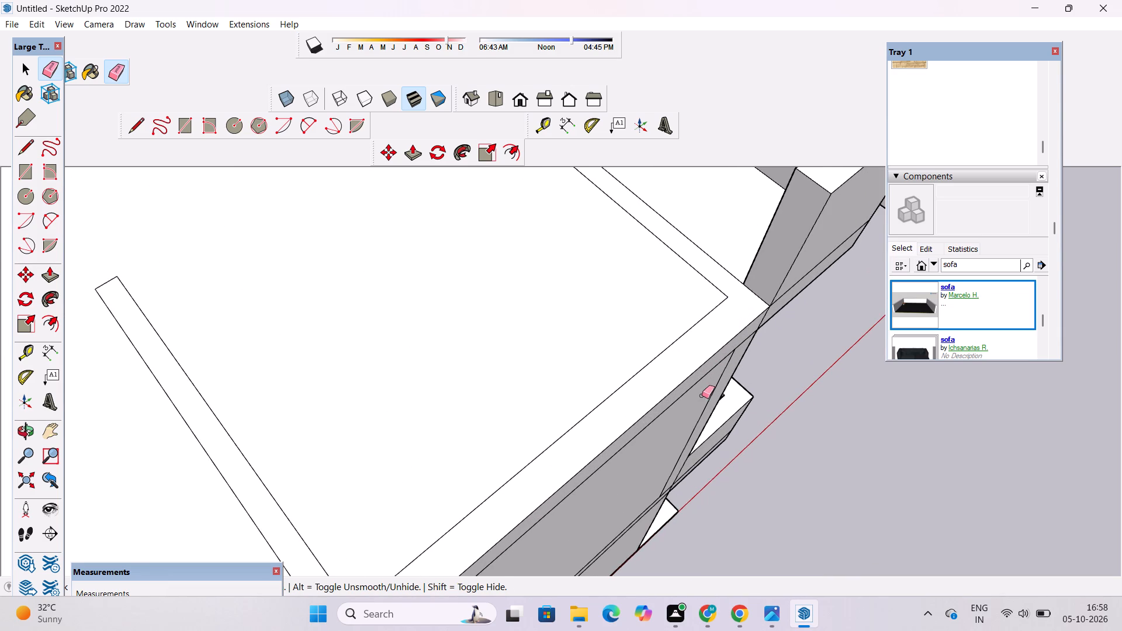
Push/Pull the U-shaped face on the front block's roof upward 20' to form a three-sided wall.
key("o")
scroll(698, 398, "down", 5)
left_click_drag(643, 507, 641, 445)
scroll(641, 445, "down", 3)
left_click_drag(641, 445, 633, 561, "shift")
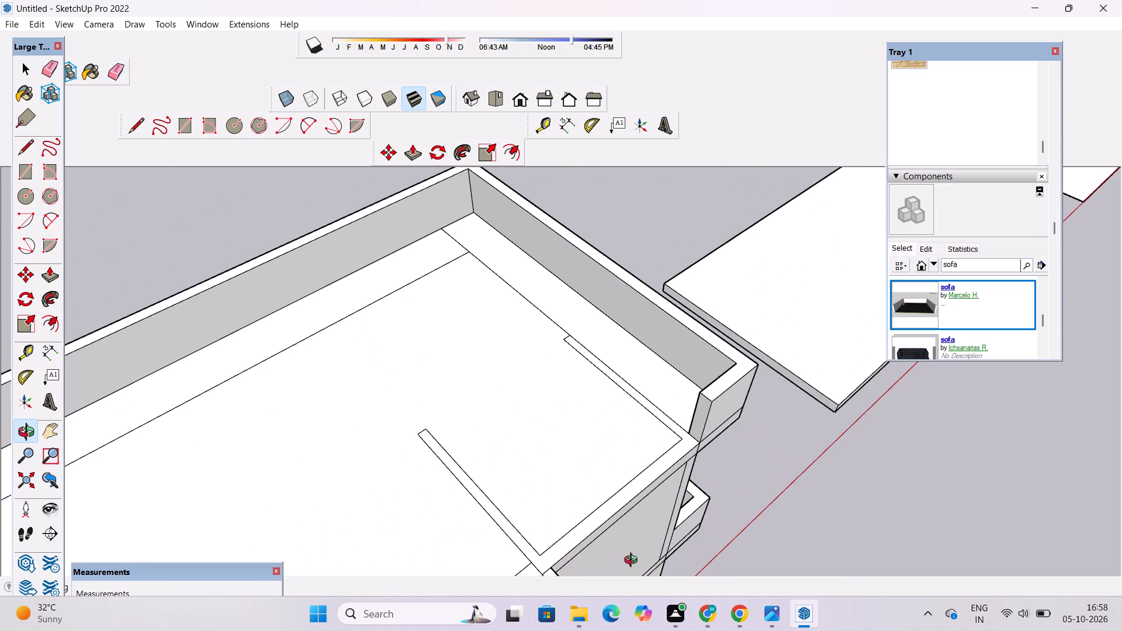
left_click_drag(633, 561, 584, 517)
left_click_drag(584, 505, 594, 526, "shift")
scroll(498, 505, "up", 2)
left_click_drag(500, 505, 549, 488, "shift")
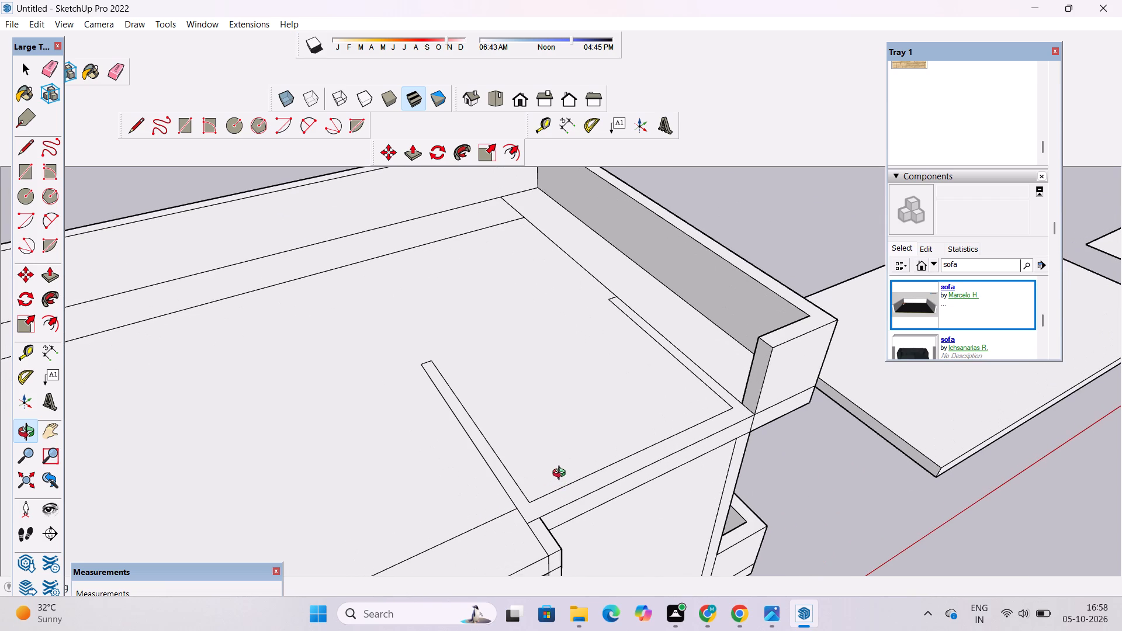
key("p")
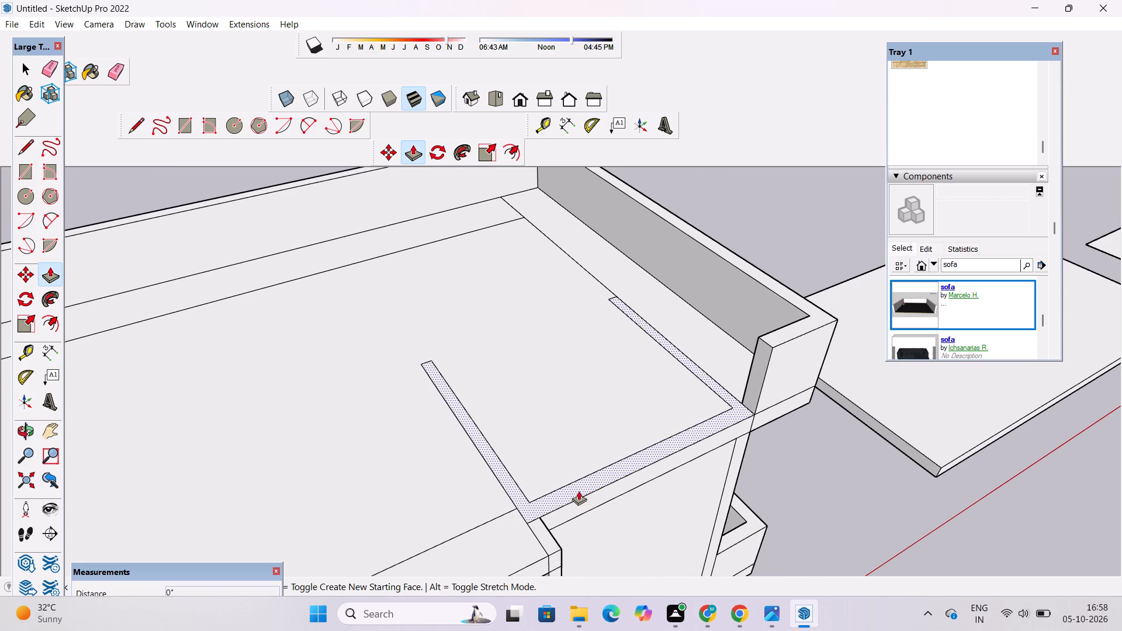
left_click(579, 491)
scroll(580, 467, "down", 2)
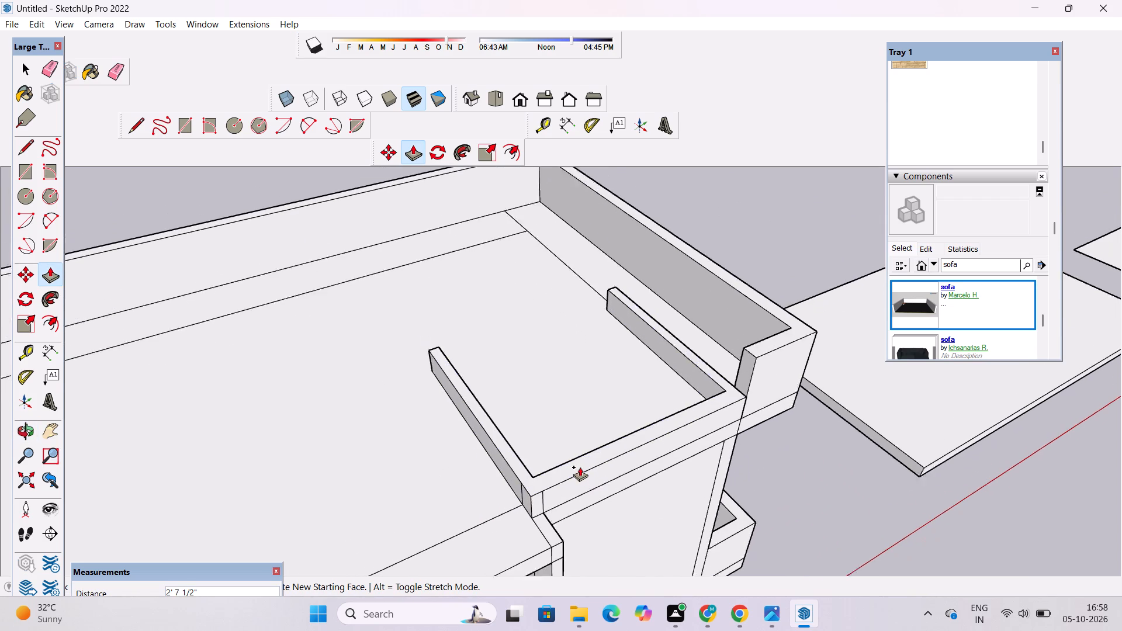
scroll(580, 467, "down", 7)
scroll(566, 435, "up", 5)
scroll(566, 420, "down", 2)
key("o")
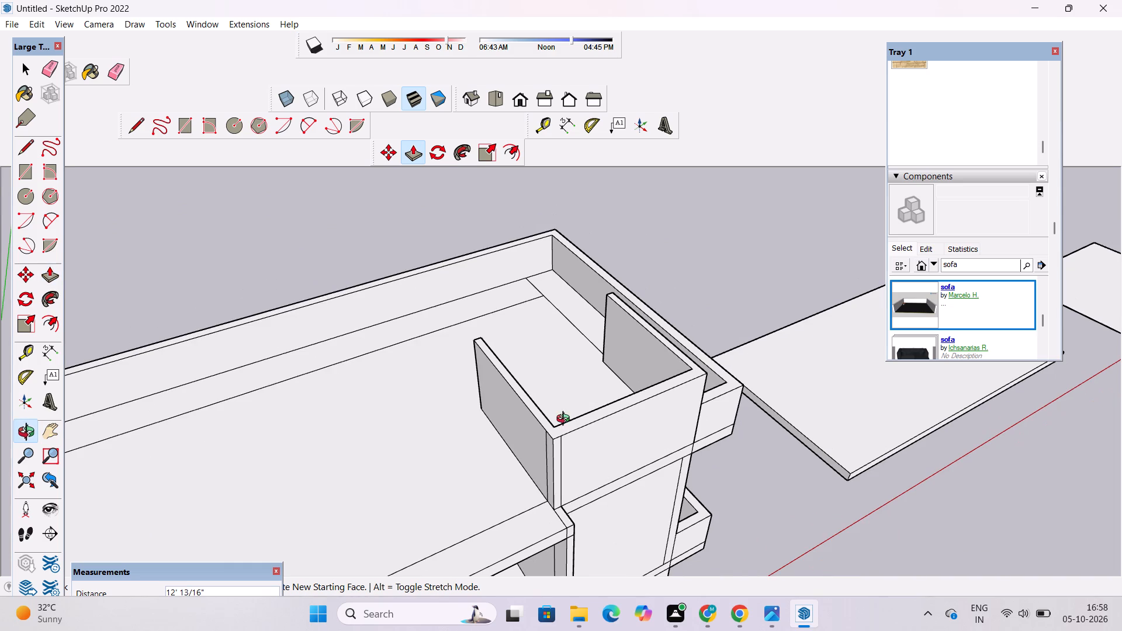
left_click_drag(657, 476, 577, 440)
scroll(566, 422, "down", 4)
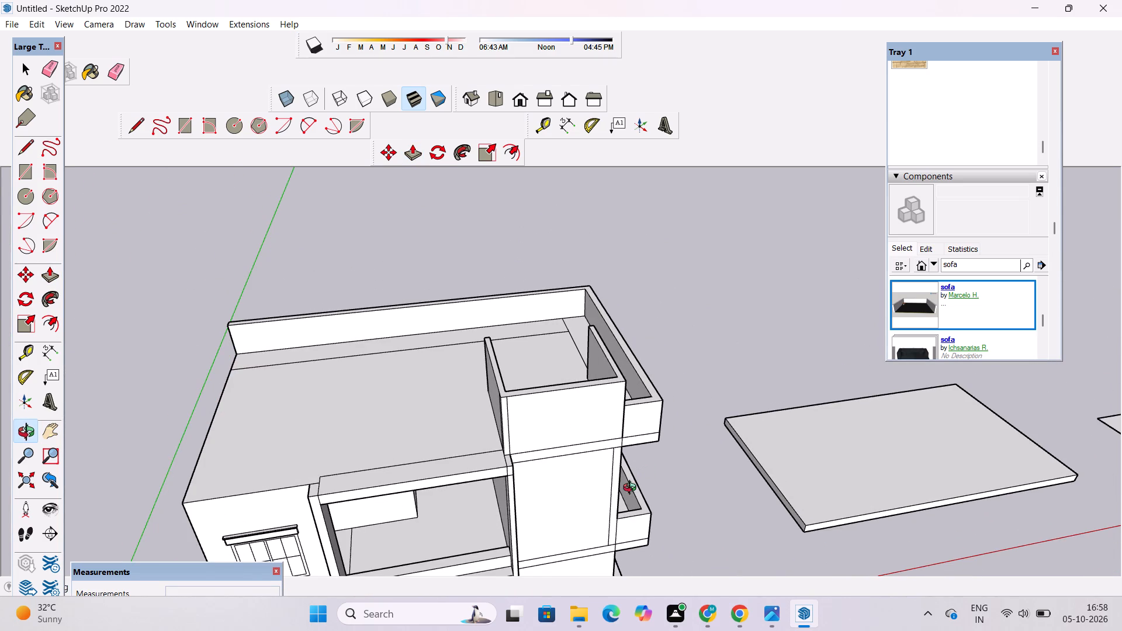
left_click_drag(560, 477, 541, 417)
scroll(539, 403, "up", 3)
left_click_drag(631, 439, 538, 445)
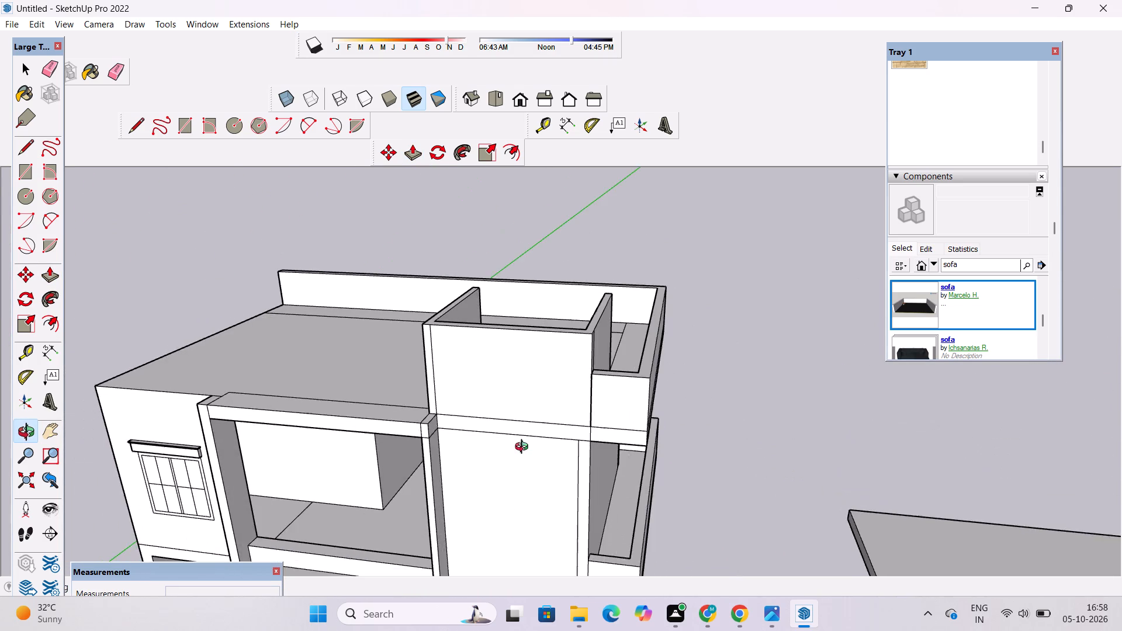
left_click_drag(517, 450, 532, 486, "shift")
scroll(477, 448, "up", 4)
left_click_drag(418, 477, 768, 606)
scroll(451, 434, "down", 6)
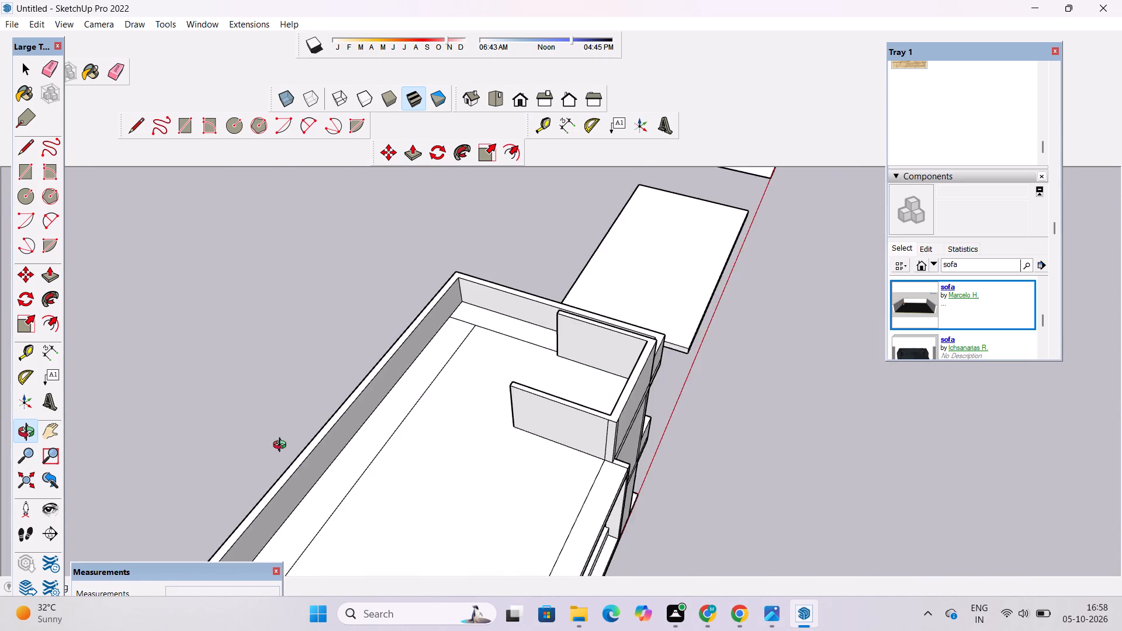
left_click_drag(290, 452, 615, 498)
scroll(614, 380, "up", 3)
left_click_drag(630, 343, 503, 430, "shift")
left_click_drag(400, 464, 495, 494)
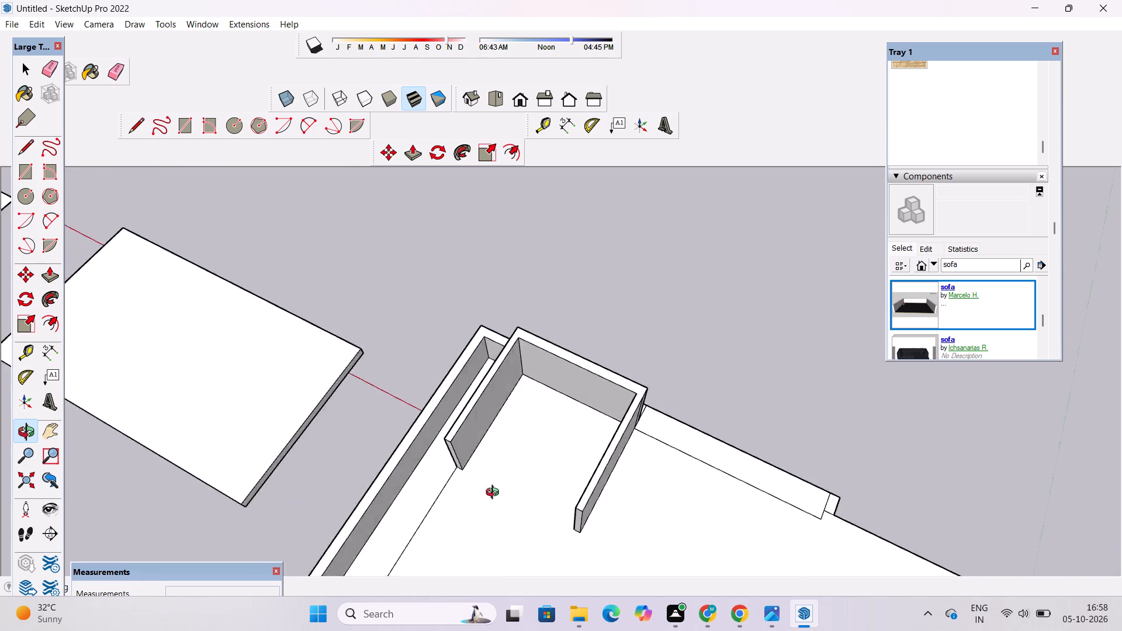
left_click_drag(495, 494, 733, 438)
scroll(650, 365, "up", 5)
left_click_drag(595, 377, 528, 404, "shift")
left_click_drag(431, 439, 636, 456)
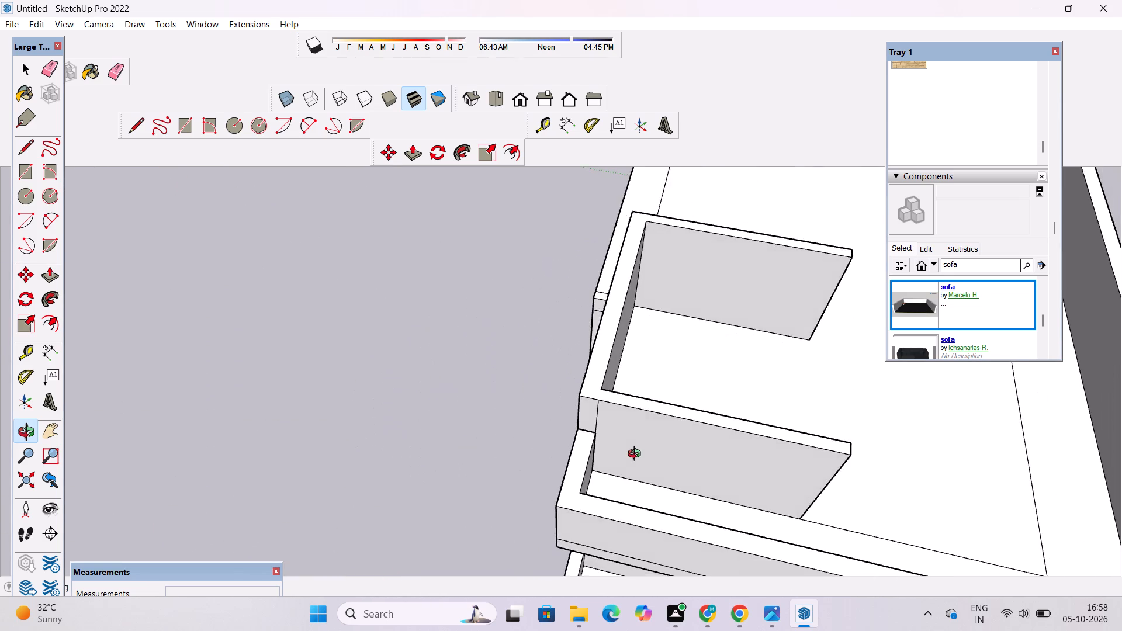
left_click_drag(637, 450, 598, 436)
scroll(428, 425, "down", 5)
left_click_drag(243, 458, 725, 357)
left_click_drag(718, 332, 626, 476, "shift")
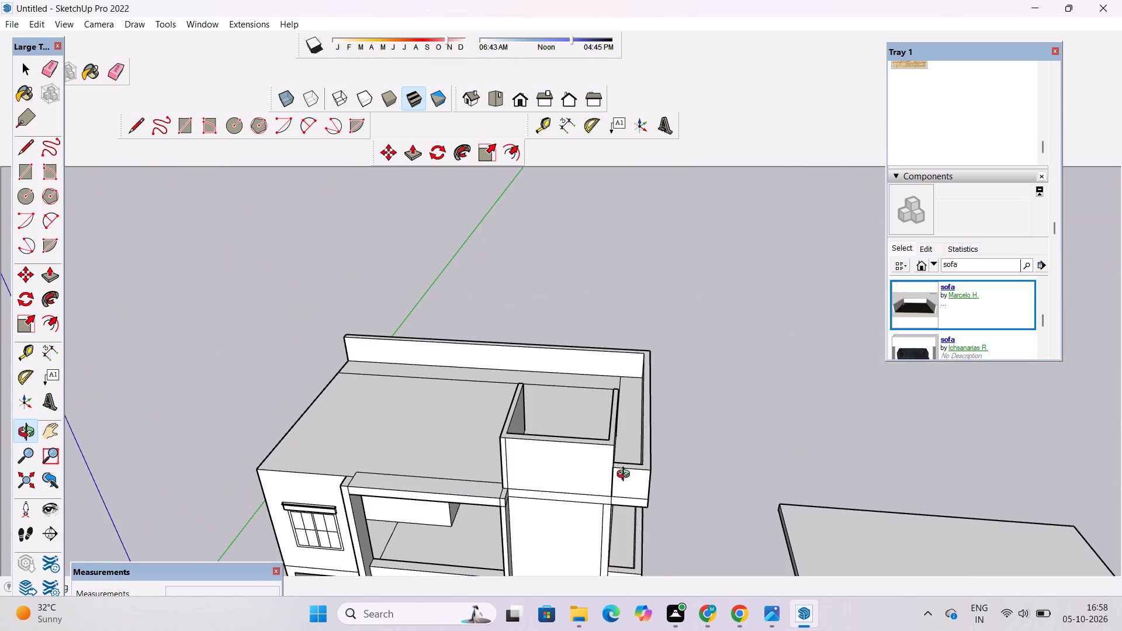
left_click_drag(626, 476, 635, 487, "shift")
key("p")
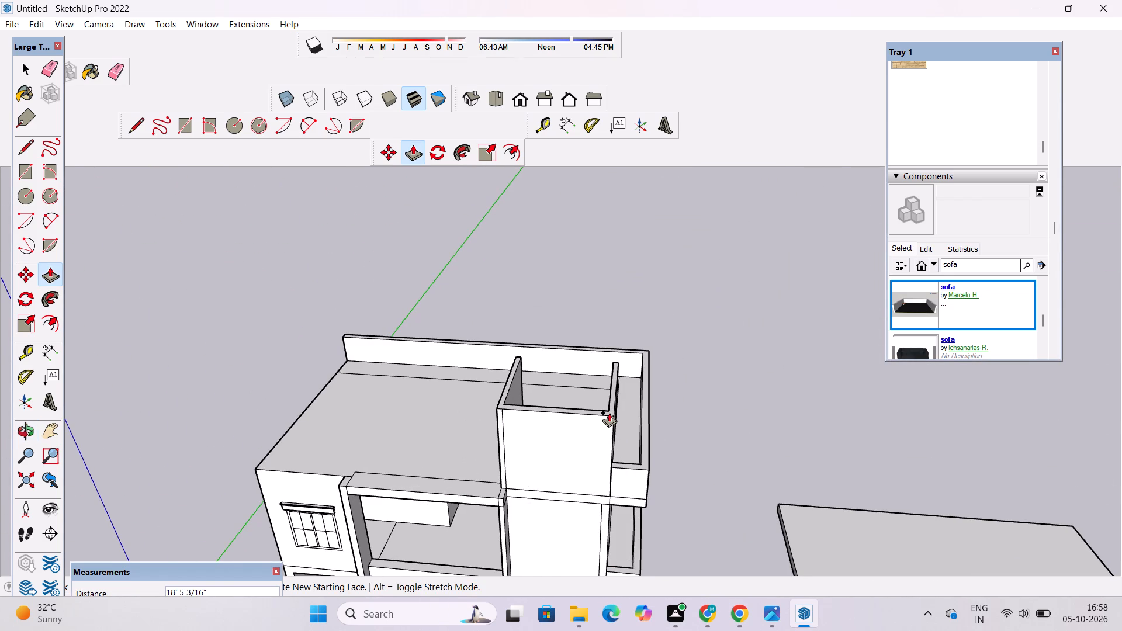
scroll(609, 412, "down", 1)
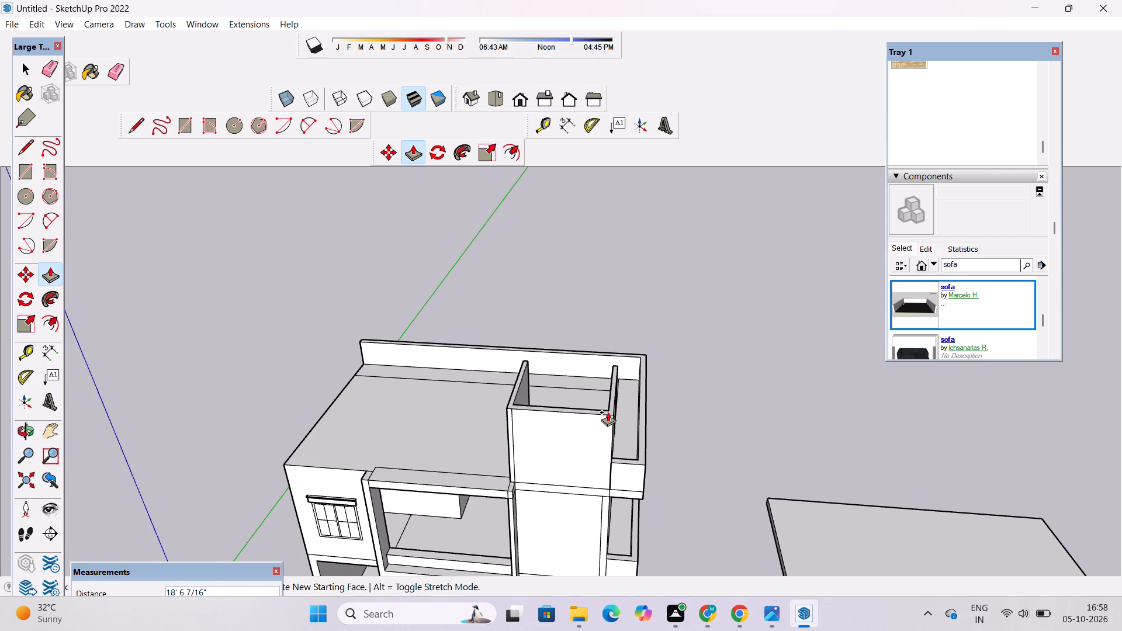
scroll(607, 390, "down", 5)
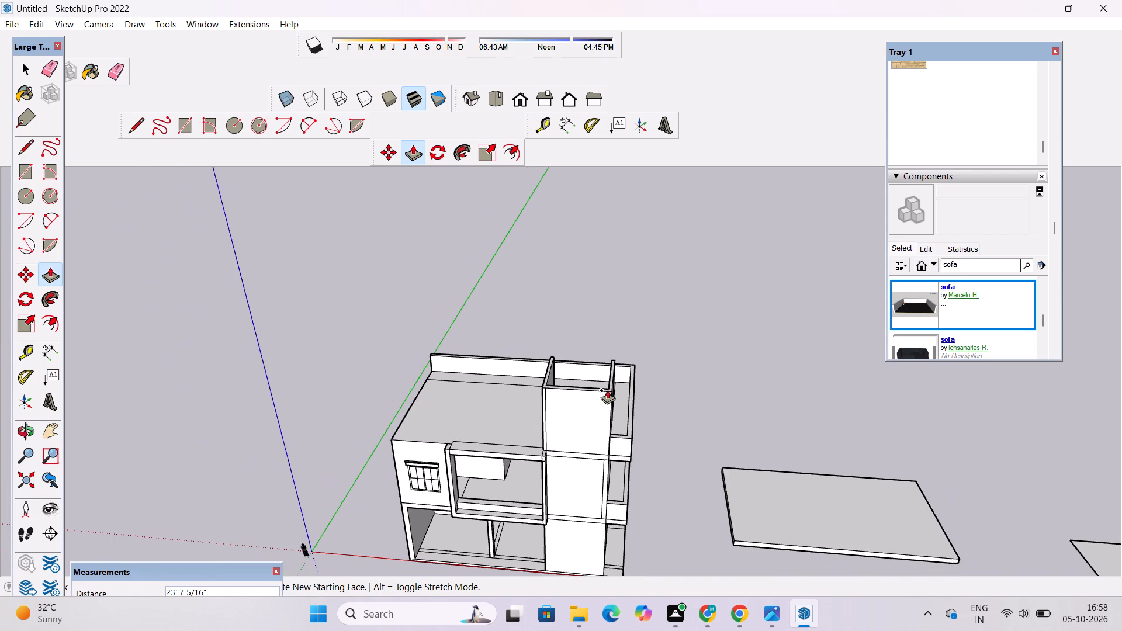
key("o")
left_click_drag(592, 438, 628, 380, "shift")
left_click_drag(626, 382, 626, 345)
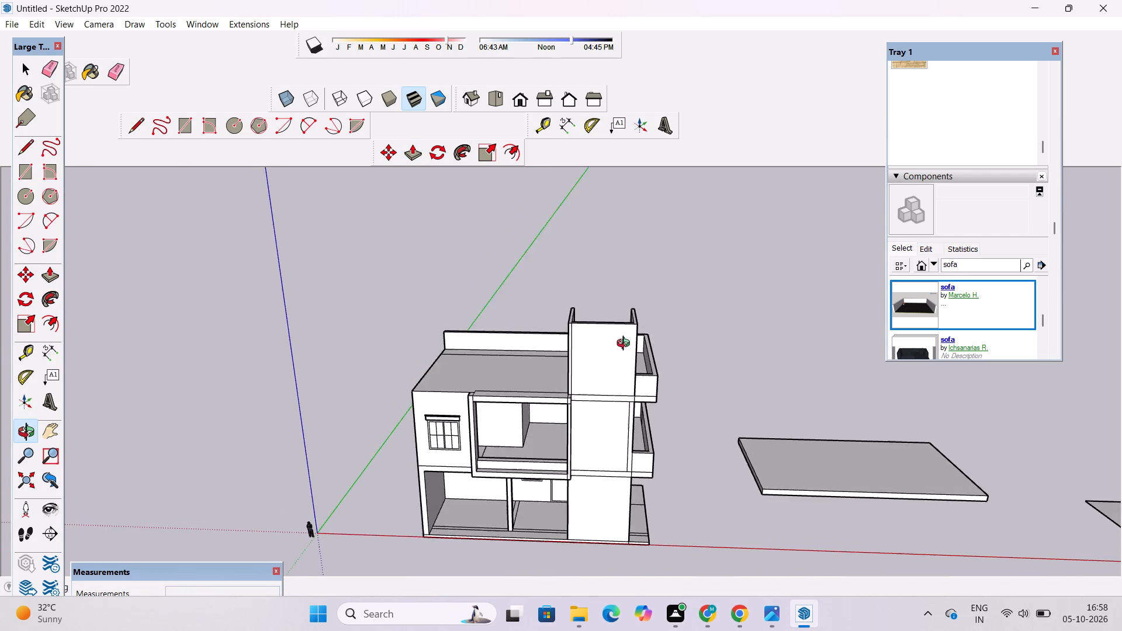
left_click_drag(626, 345, 626, 334)
scroll(619, 330, "up", 3)
left_click_drag(618, 338, 617, 350, "shift")
left_click_drag(617, 350, 617, 375, "shift")
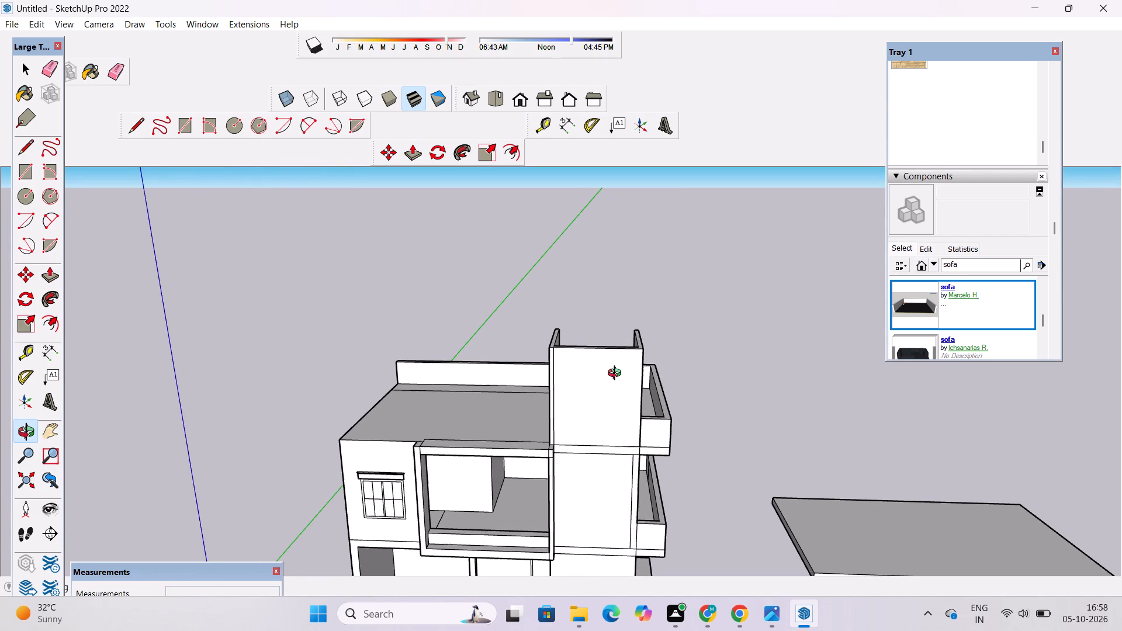
key("p")
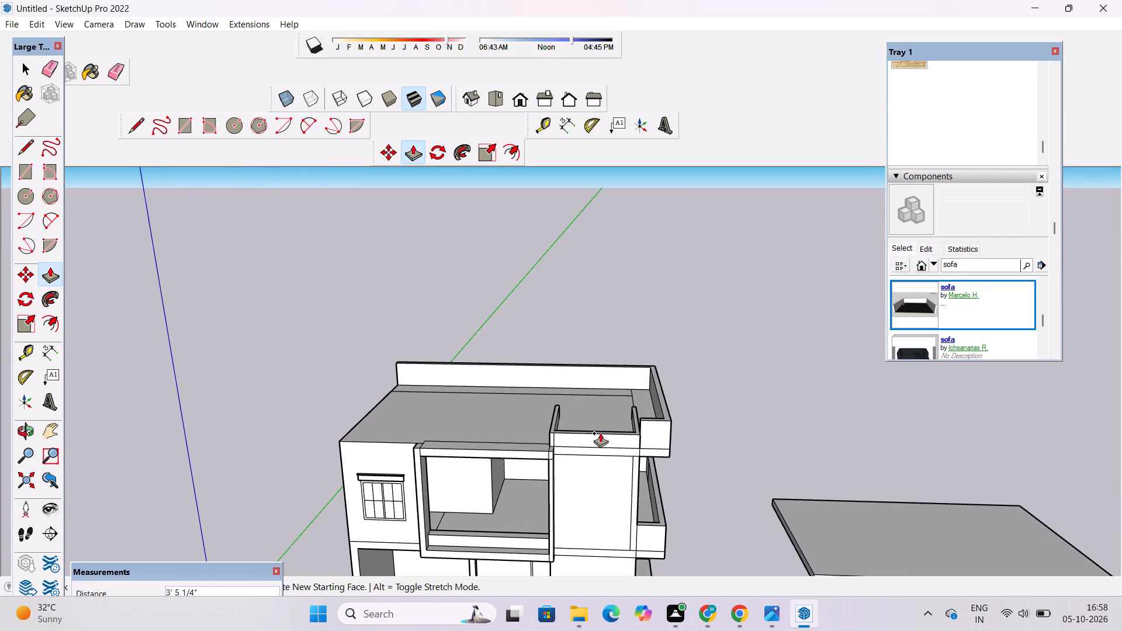
type("20'")
key("Return")
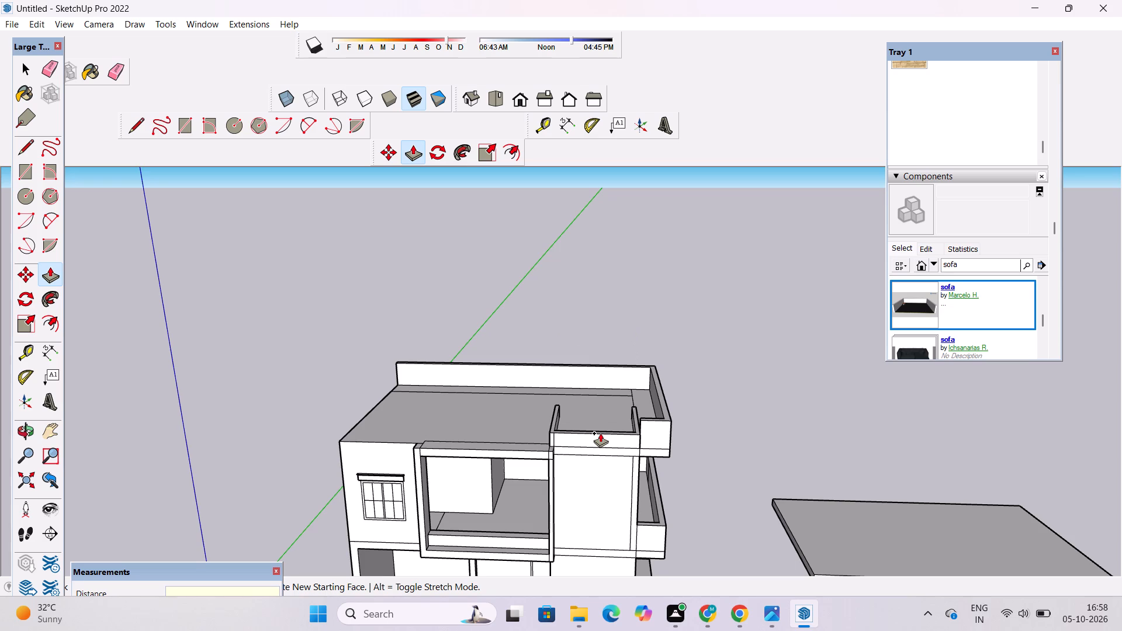
Place a guide line on the front wall's inner face, 1.5' below its inner top edge.
key("o")
scroll(592, 427, "down", 2)
left_click_drag(542, 471, 597, 508)
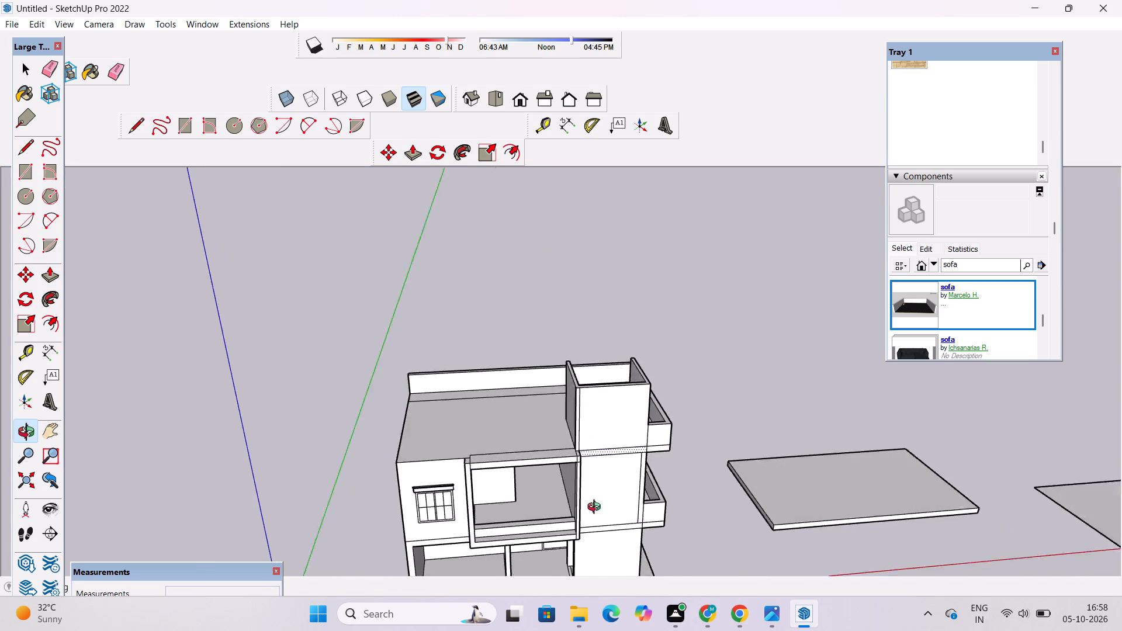
left_click_drag(597, 508, 965, 530)
scroll(671, 351, "up", 5)
left_click_drag(560, 403, 763, 424)
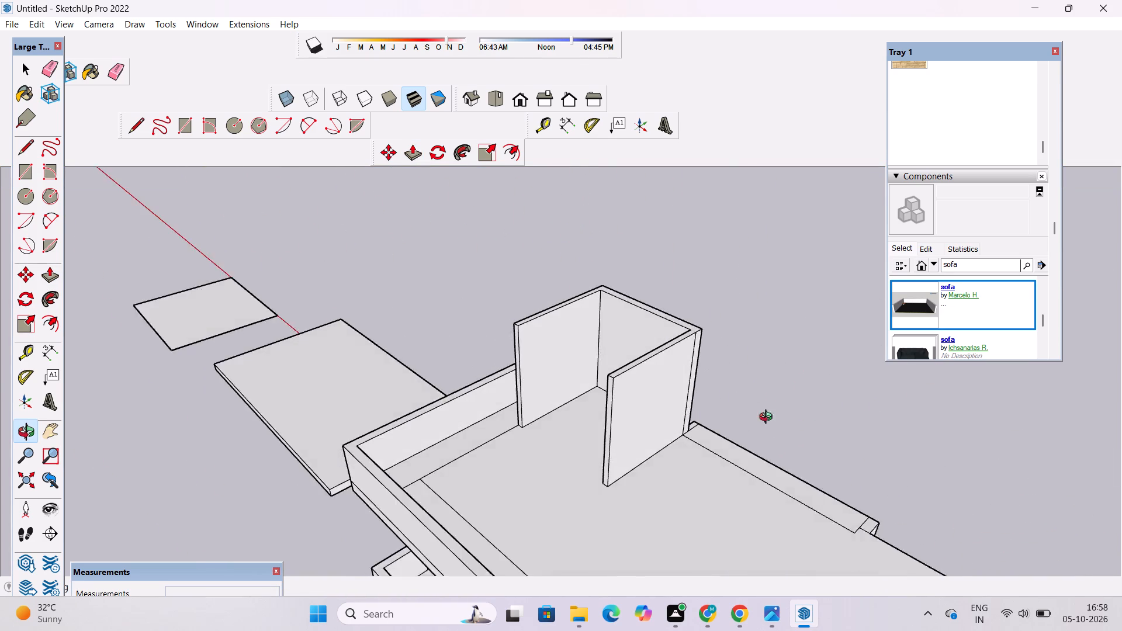
scroll(692, 306, "up", 7)
key("t")
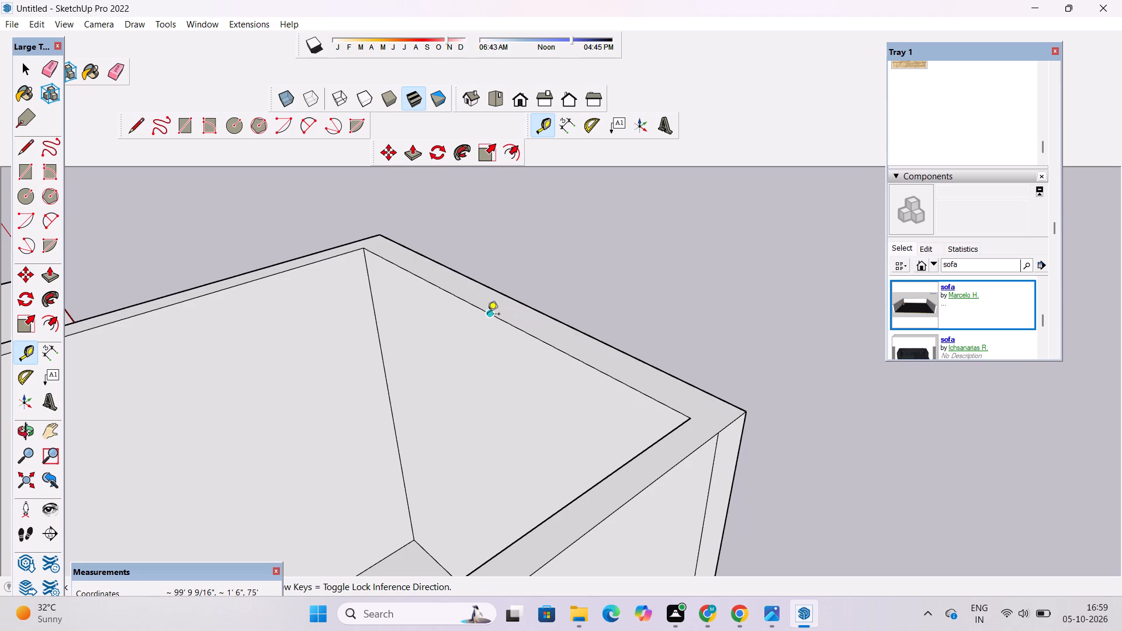
left_click(487, 315)
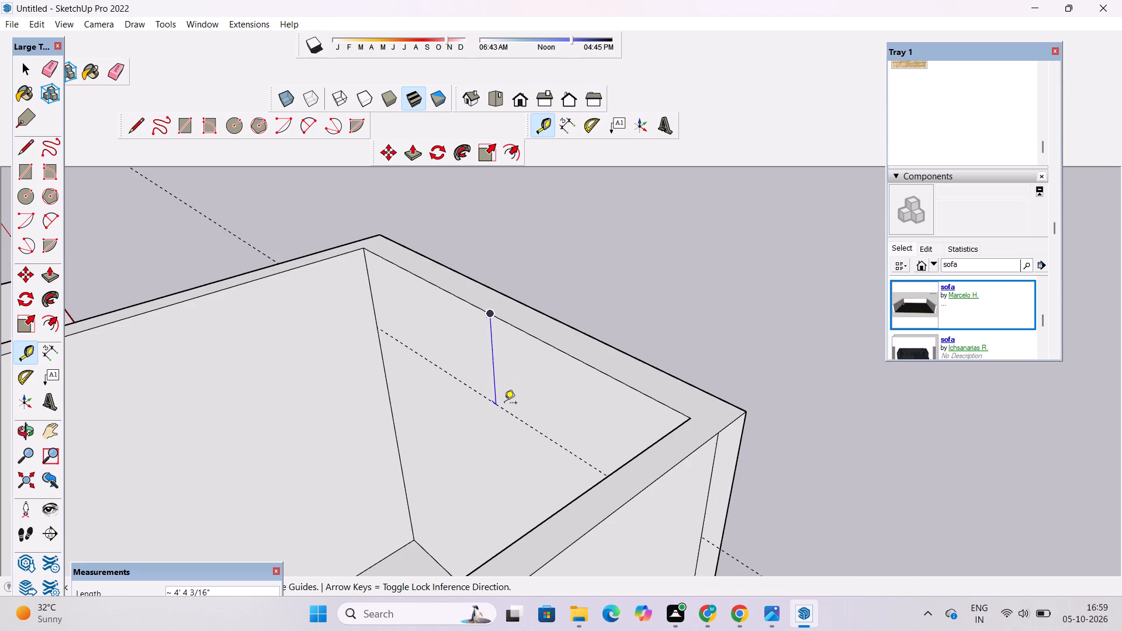
type("1.5'")
key("Return")
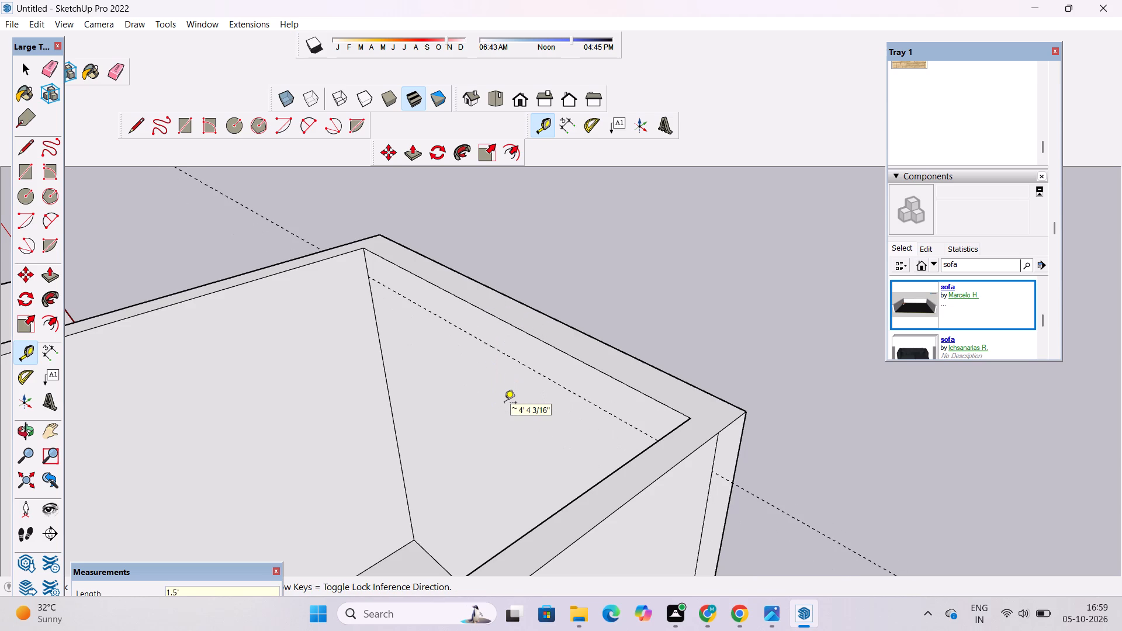
Draw a line along the guide across the front wall's inner face, and erase the guide.
key("o")
left_click_drag(378, 461, 462, 458)
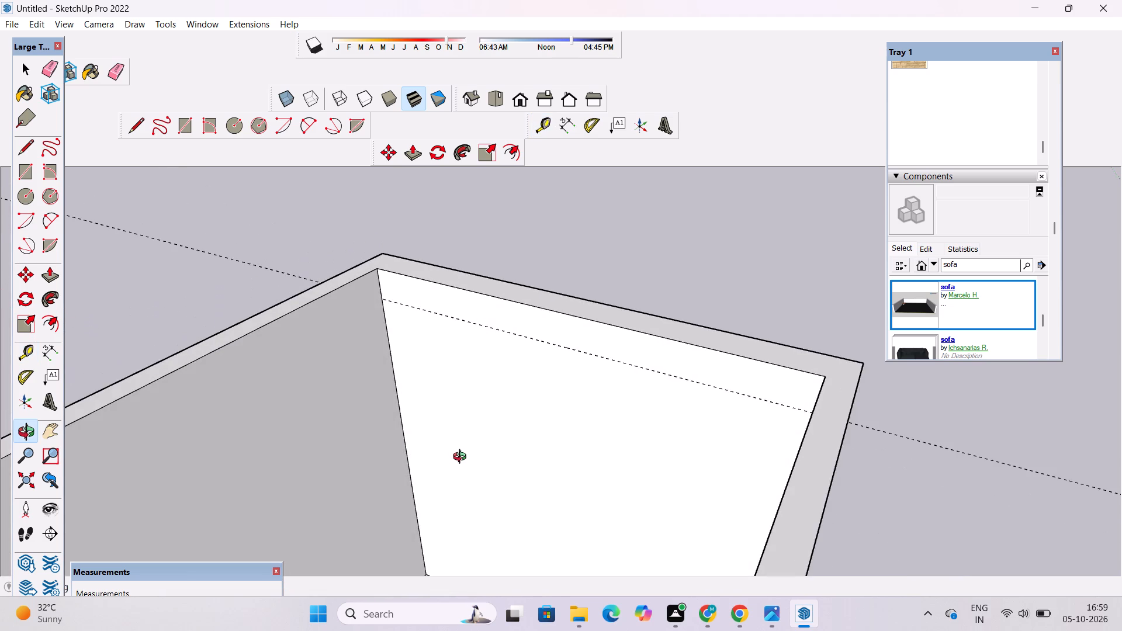
left_click_drag(463, 458, 489, 464)
key("l")
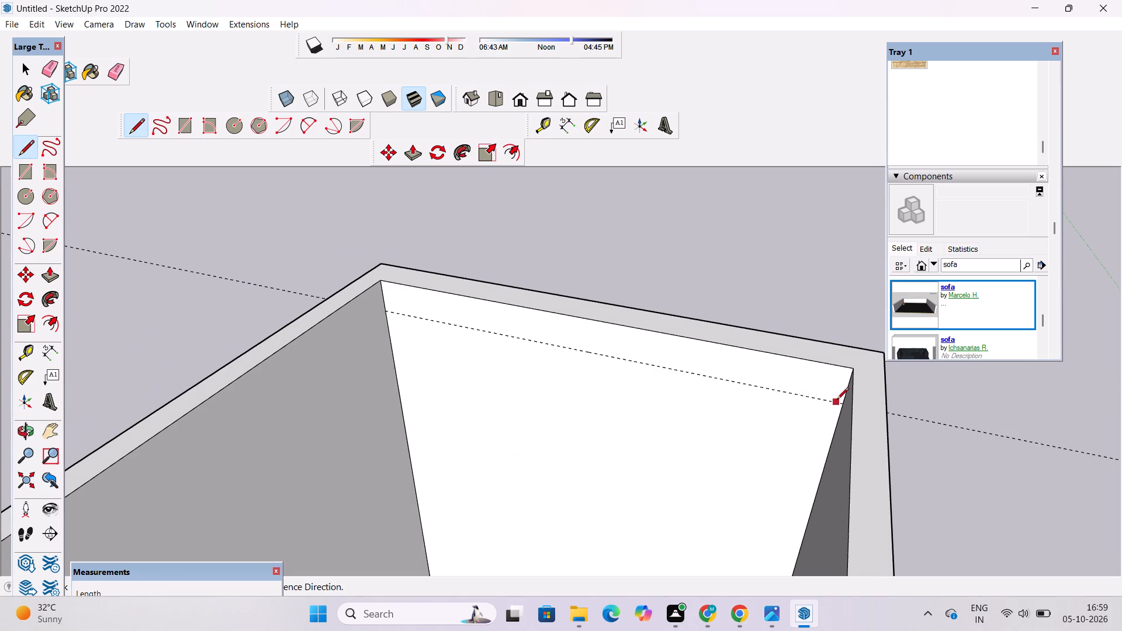
left_click(843, 405)
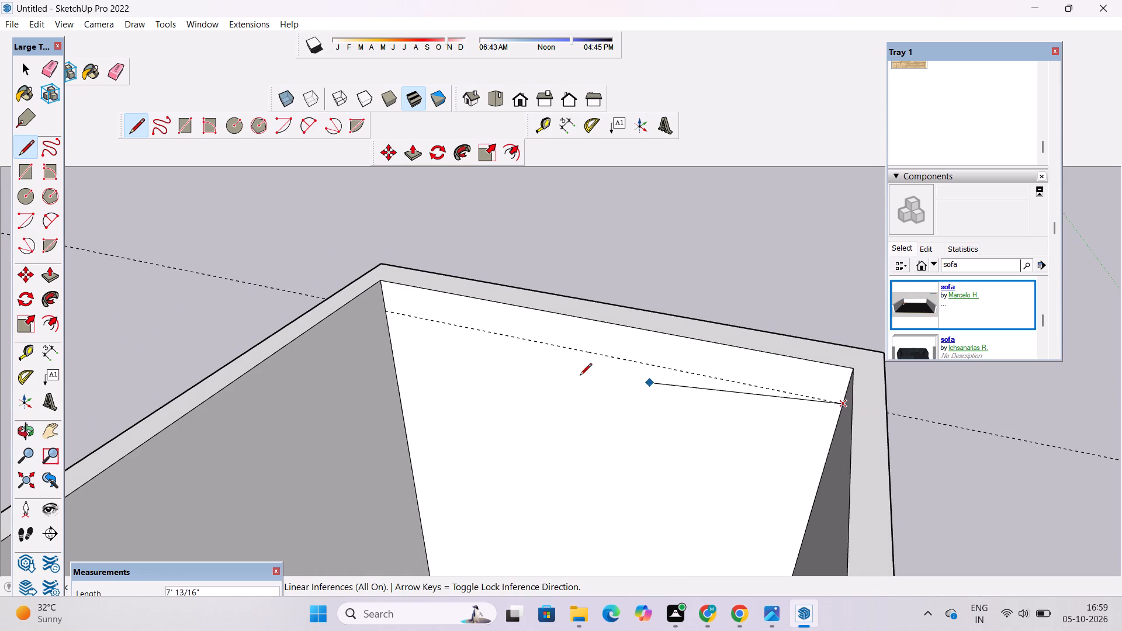
left_click(385, 313)
key("e")
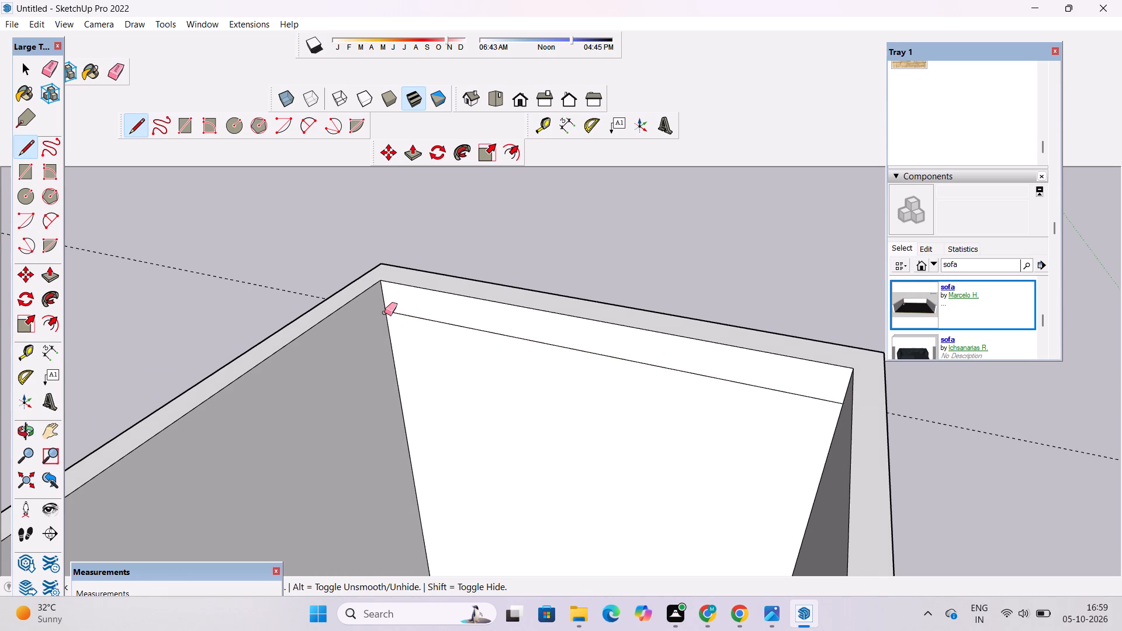
left_click_drag(299, 273, 293, 297)
Push/Pull the narrow strip atop the front wall's inner face 18' 6" to the side walls' open ends, forming a roof slab.
key("o")
scroll(292, 297, "down", 6)
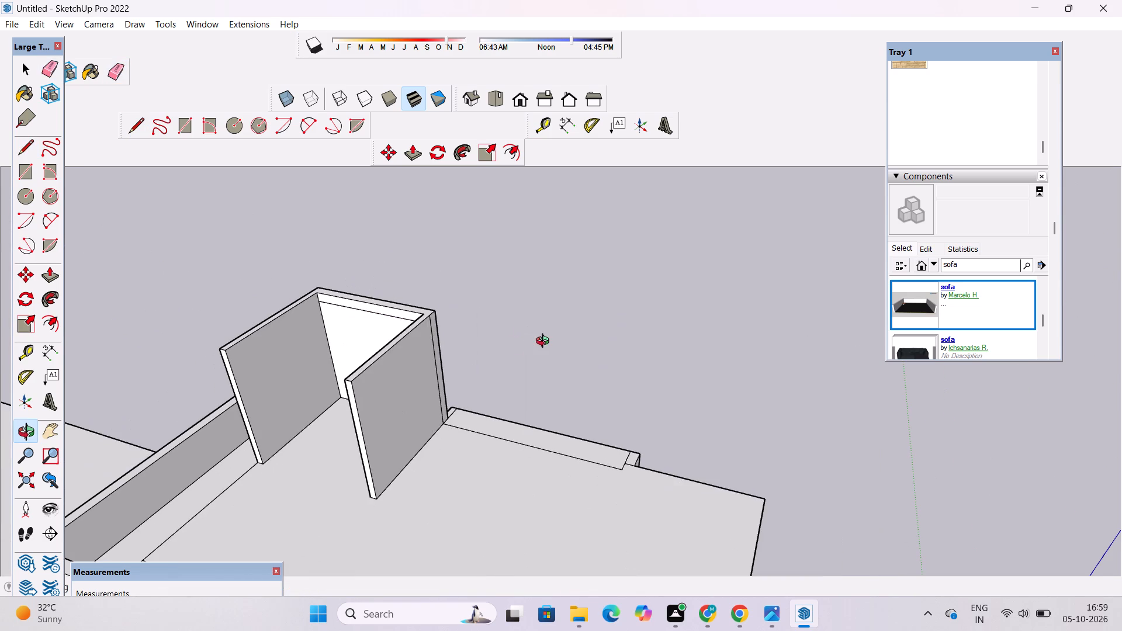
left_click_drag(377, 365, 404, 375)
scroll(388, 362, "up", 1)
left_click_drag(377, 365, 449, 385, "shift")
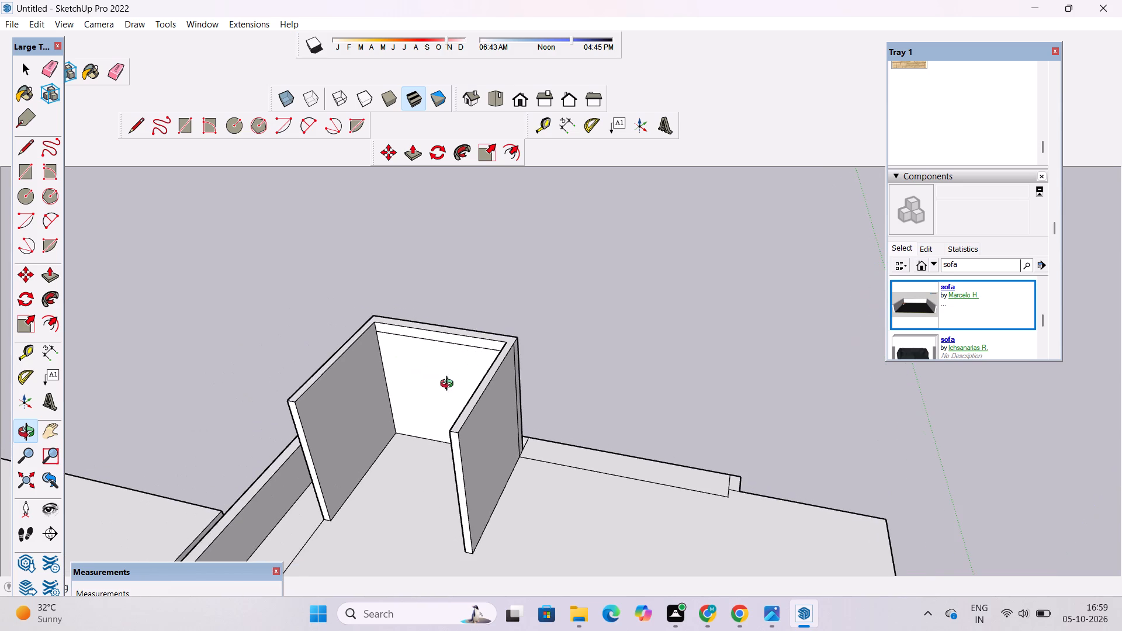
scroll(492, 387, "down", 2)
scroll(459, 355, "up", 2)
left_click_drag(459, 355, 496, 379, "shift")
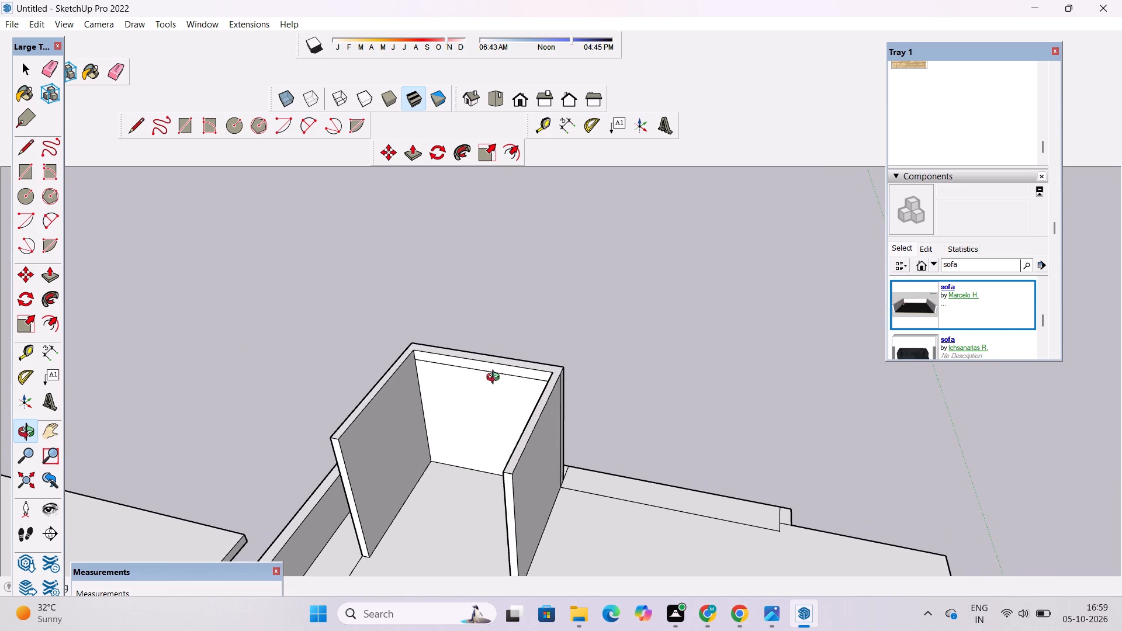
scroll(451, 367, "up", 3)
left_click_drag(435, 370, 459, 370, "shift")
key("p")
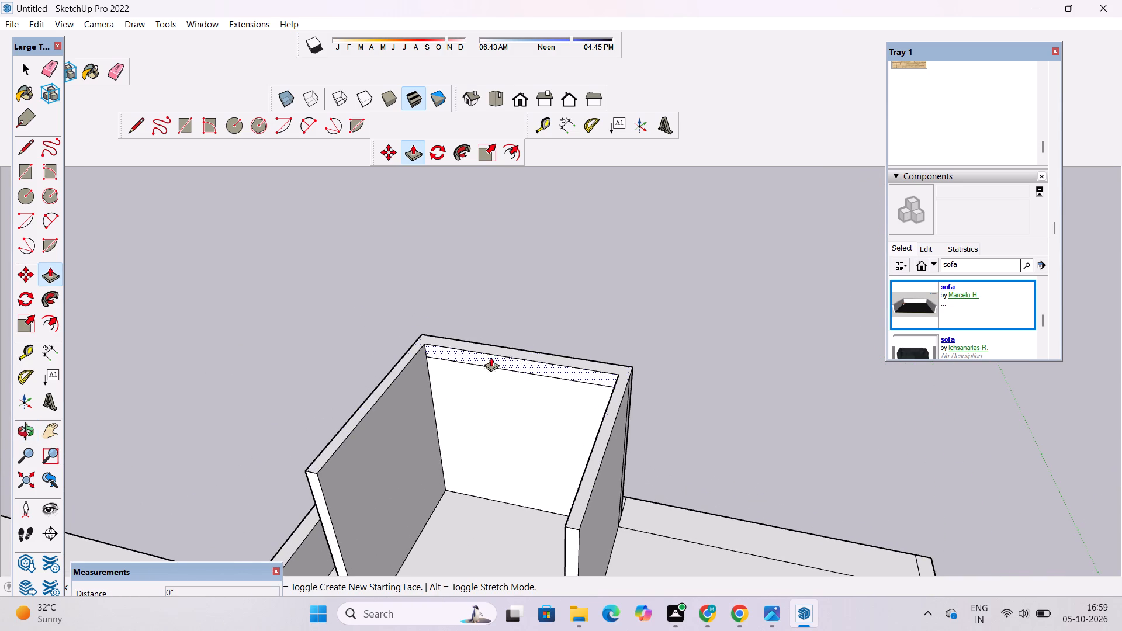
left_click(491, 359)
scroll(468, 378, "down", 6)
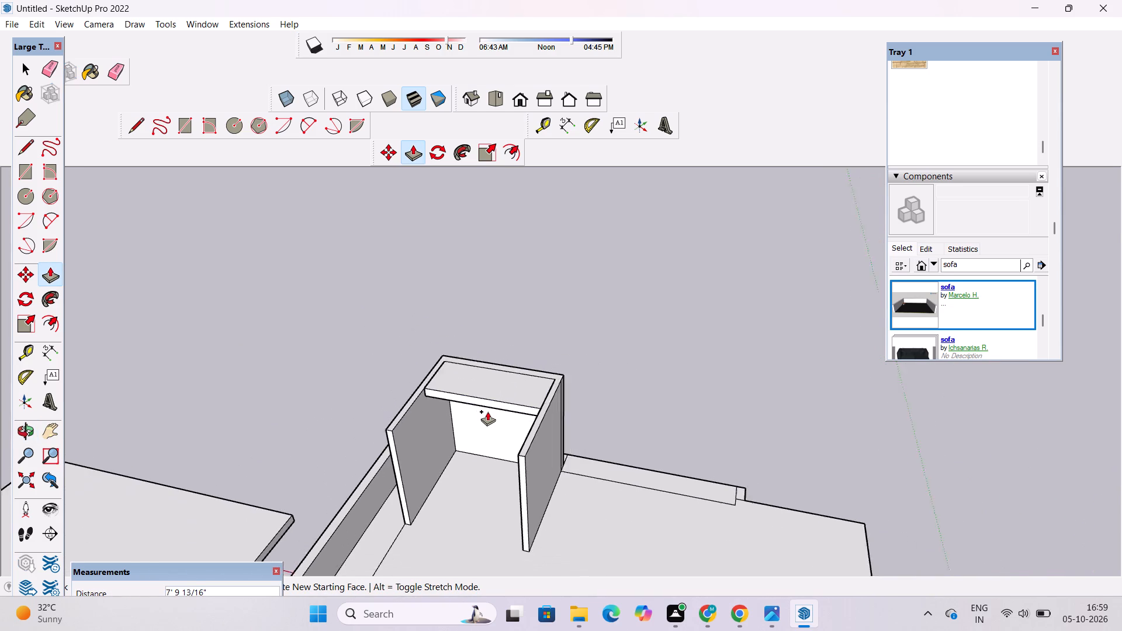
scroll(487, 411, "down", 3)
scroll(481, 424, "up", 3)
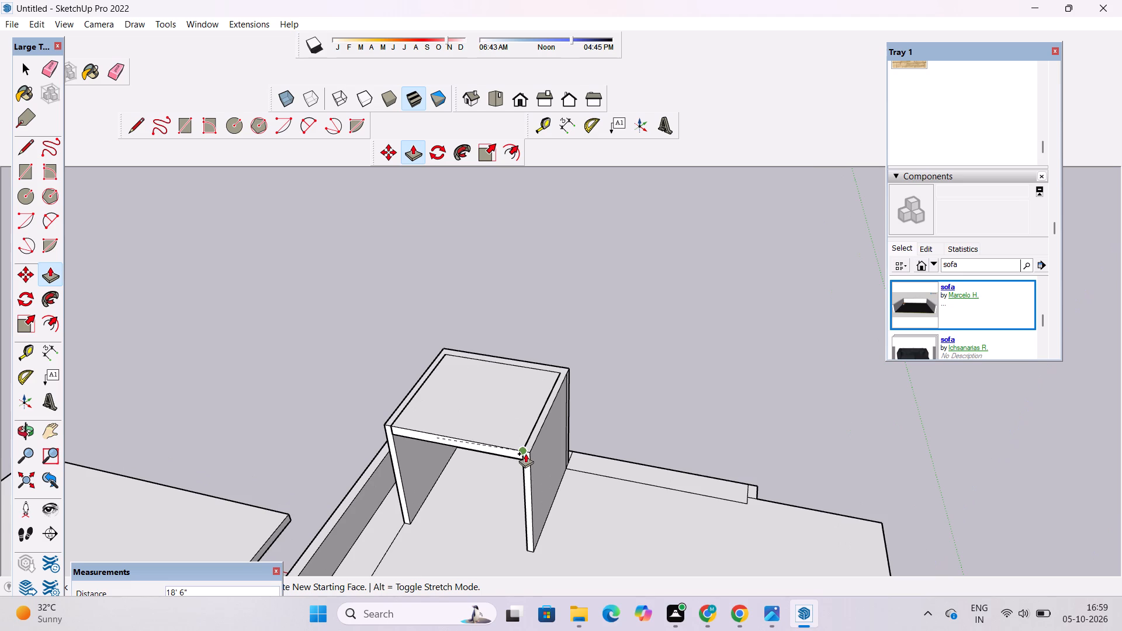
left_click(525, 453)
Draw short lines across the open ends of both side walls, level with the underside of the roof slab.
key("l")
scroll(528, 478, "up", 4)
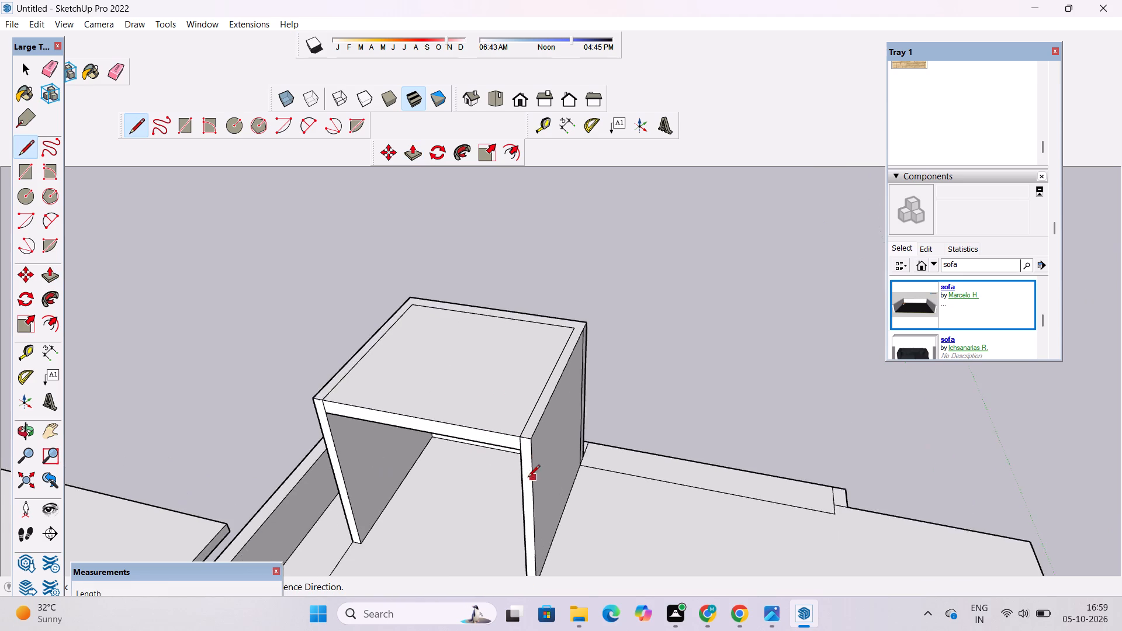
scroll(528, 478, "up", 10)
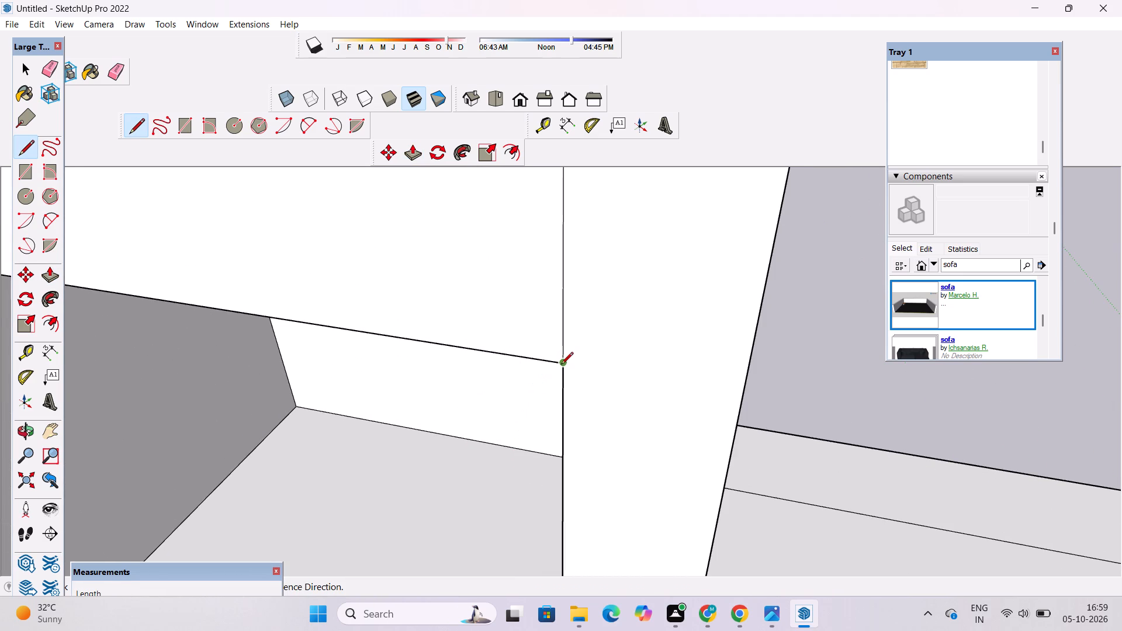
left_click(561, 365)
scroll(561, 365, "down", 7)
left_click(653, 381)
scroll(748, 443, "down", 8)
scroll(453, 395, "up", 8)
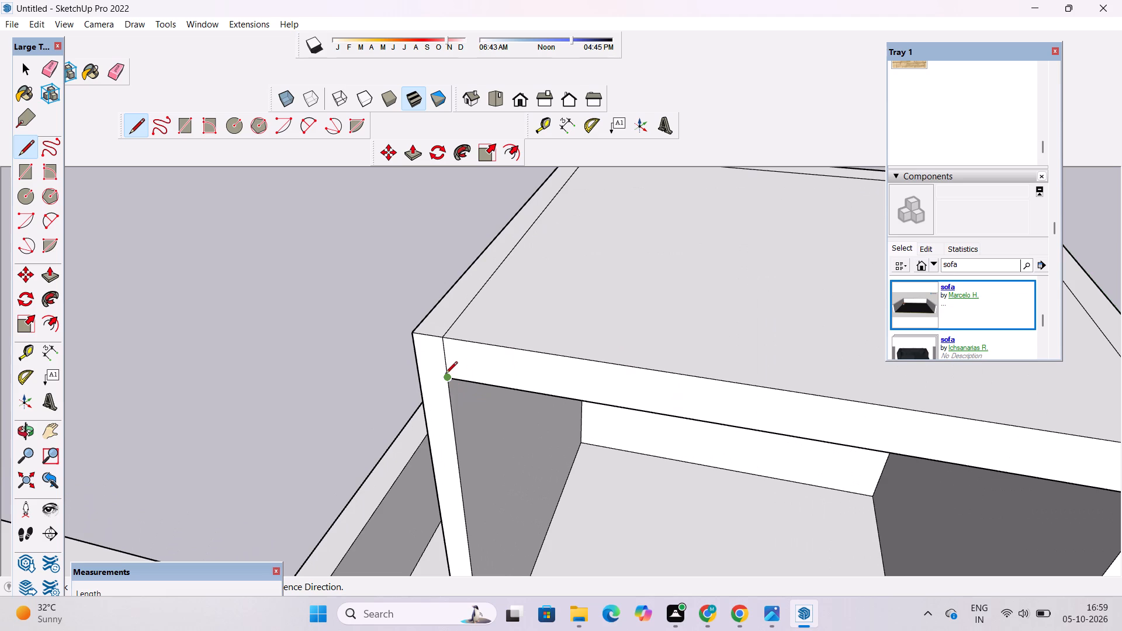
left_click(449, 381)
left_click(415, 375)
scroll(289, 431, "down", 6)
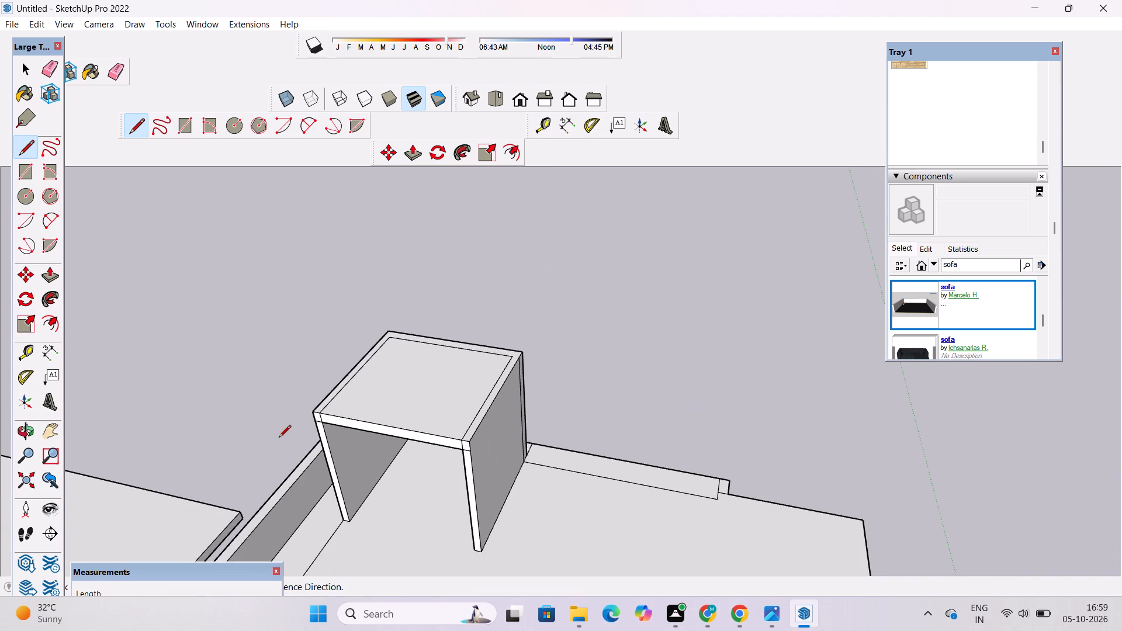
Erase the two short vertical edges dividing the slab's open-side edge face from the side wall ends.
key("space")
key("e")
scroll(337, 419, "up", 10)
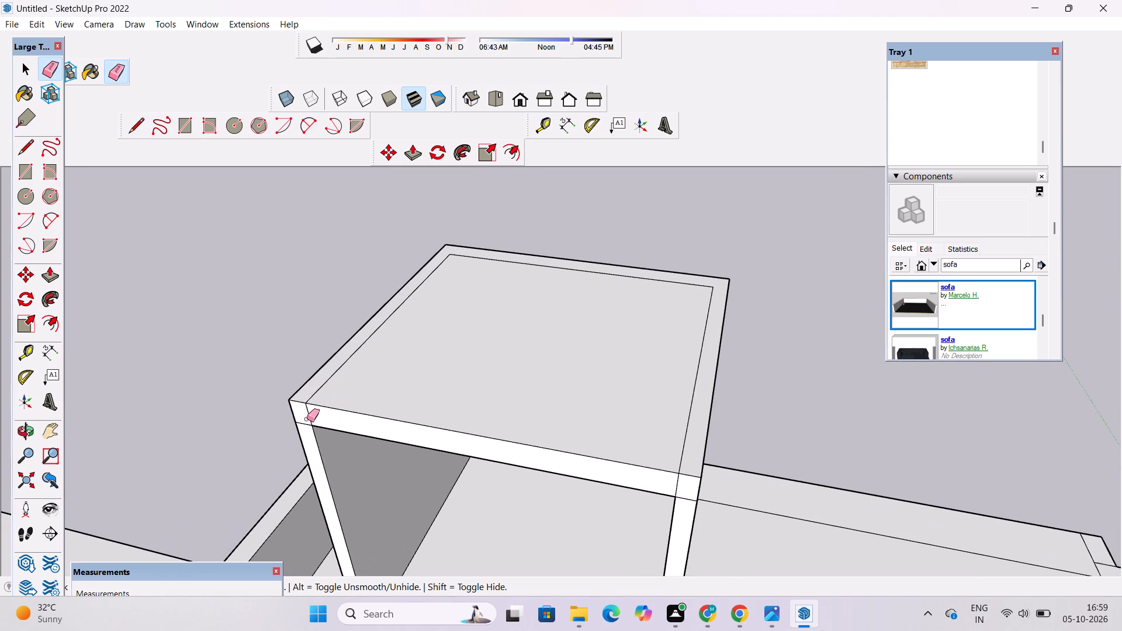
left_click(307, 413)
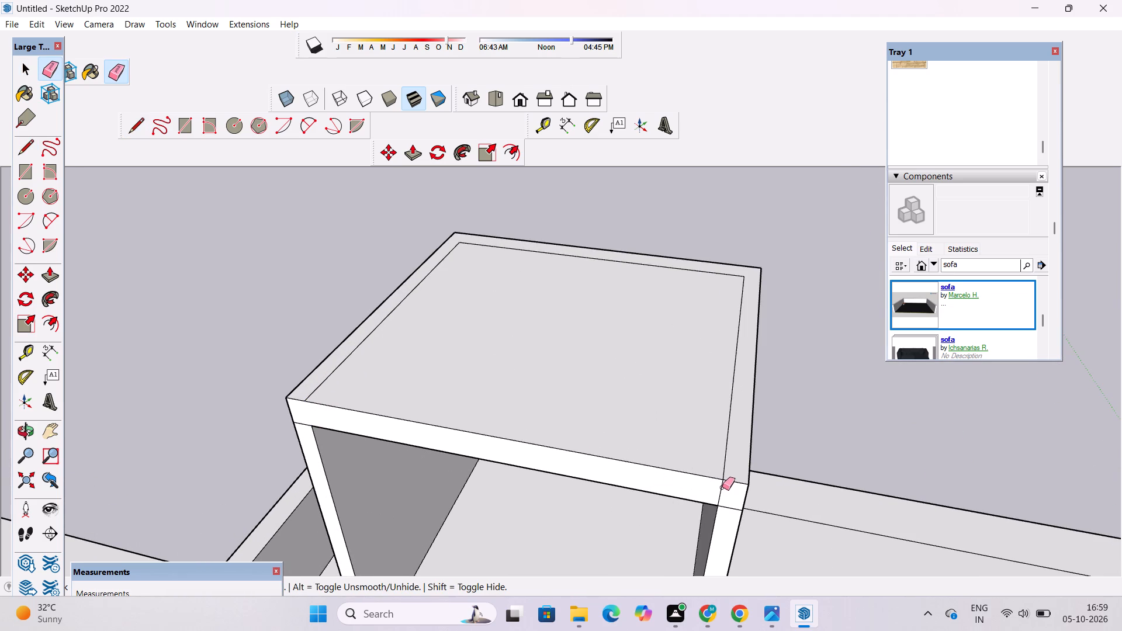
left_click(722, 487)
Push/Pull the slab's edge face 2' outward beyond the open ends of the side walls to form an overhang.
key("space")
type("p")
scroll(458, 410, "down", 5)
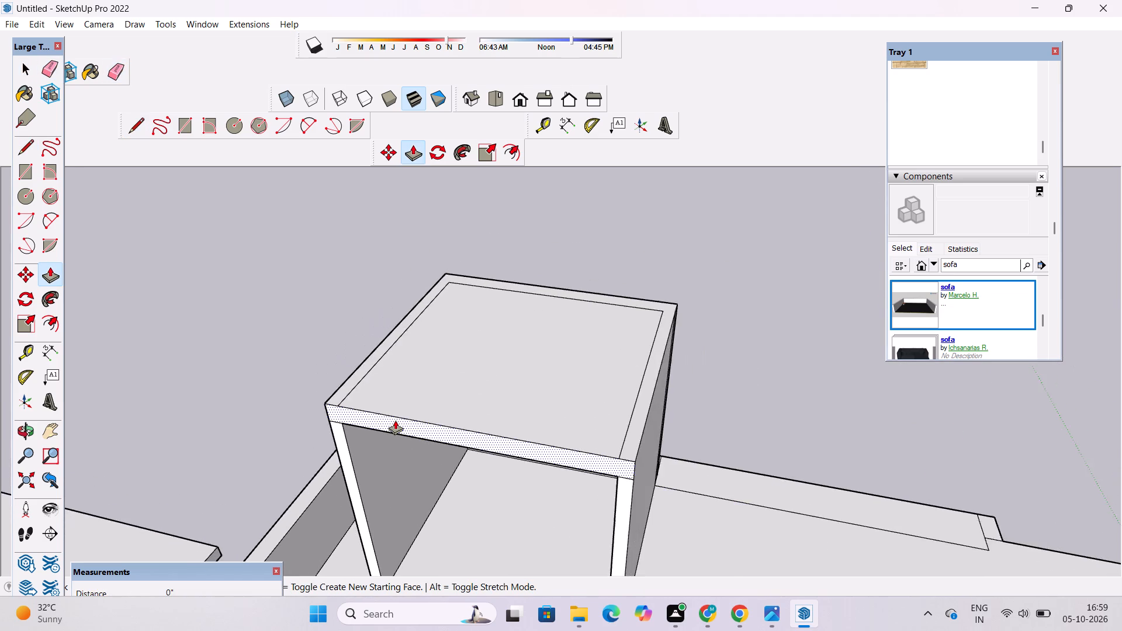
scroll(549, 498, "up", 5)
left_click(658, 398)
scroll(646, 415, "down", 4)
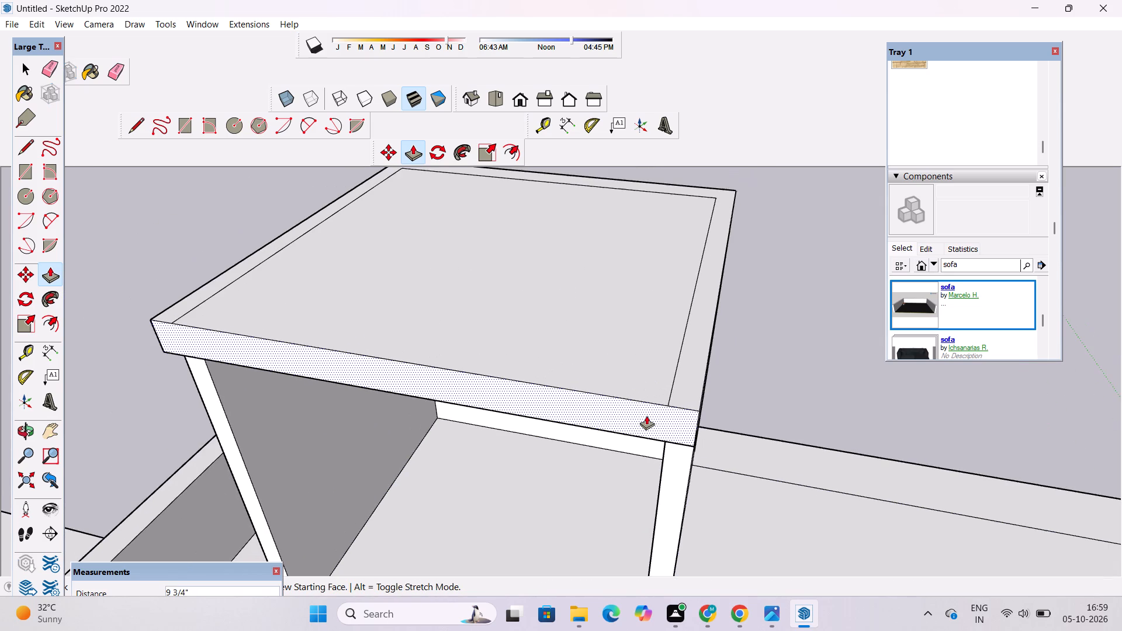
key("o")
left_click_drag(757, 460, 511, 421)
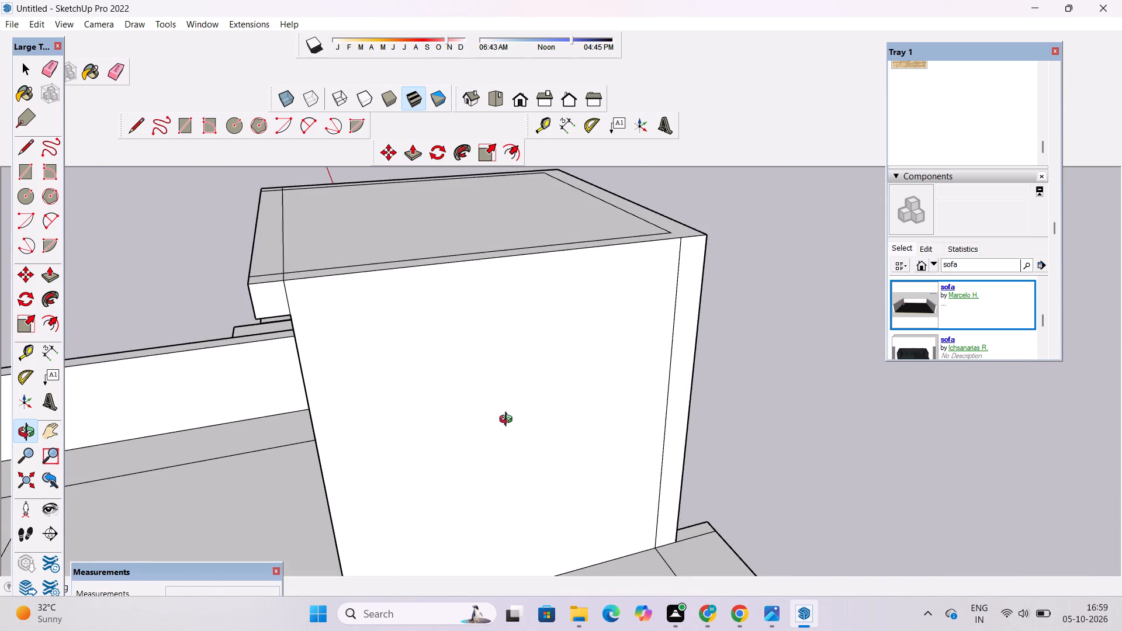
scroll(424, 399, "down", 4)
left_click_drag(393, 395, 583, 443)
scroll(525, 383, "up", 4)
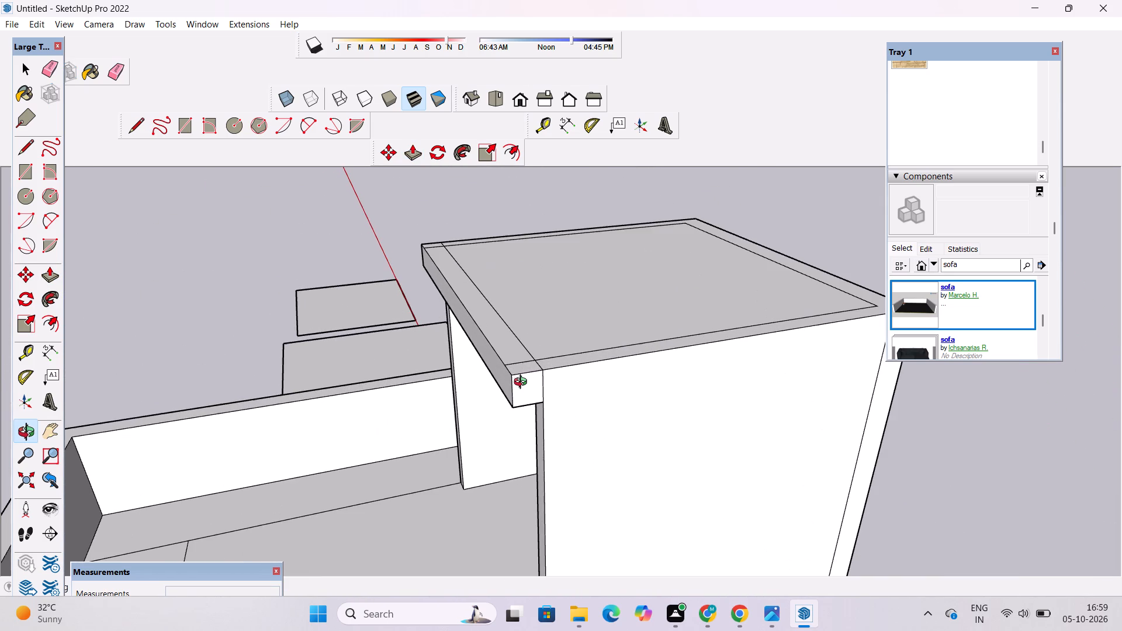
scroll(476, 380, "up", 2)
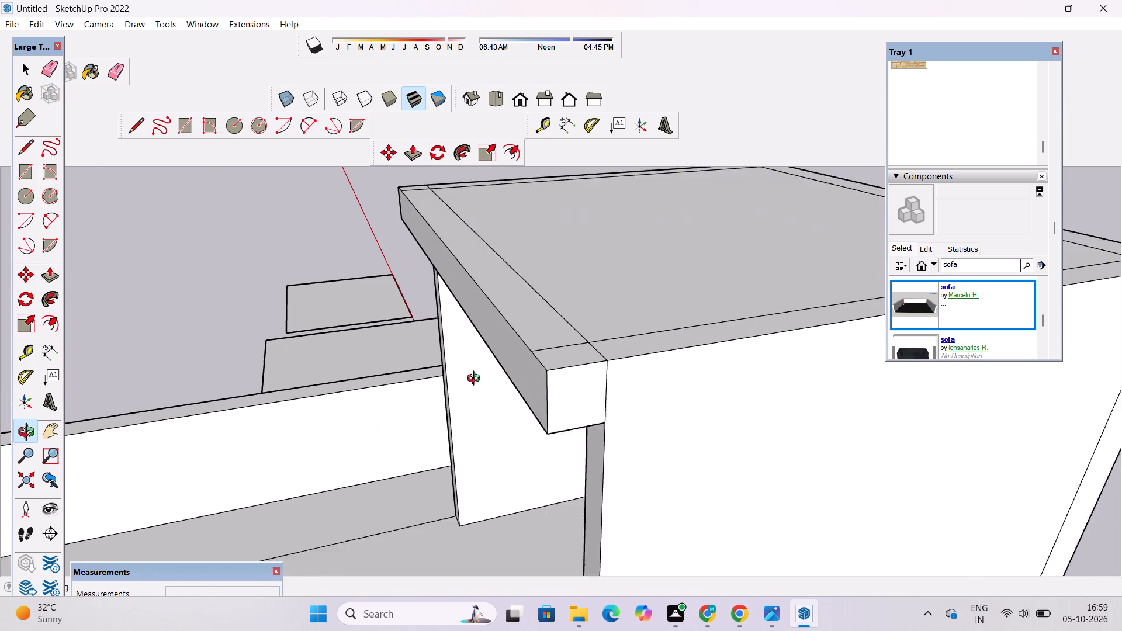
scroll(476, 380, "up", 2)
left_click_drag(527, 382, 518, 384)
left_click_drag(536, 383, 499, 391, "shift")
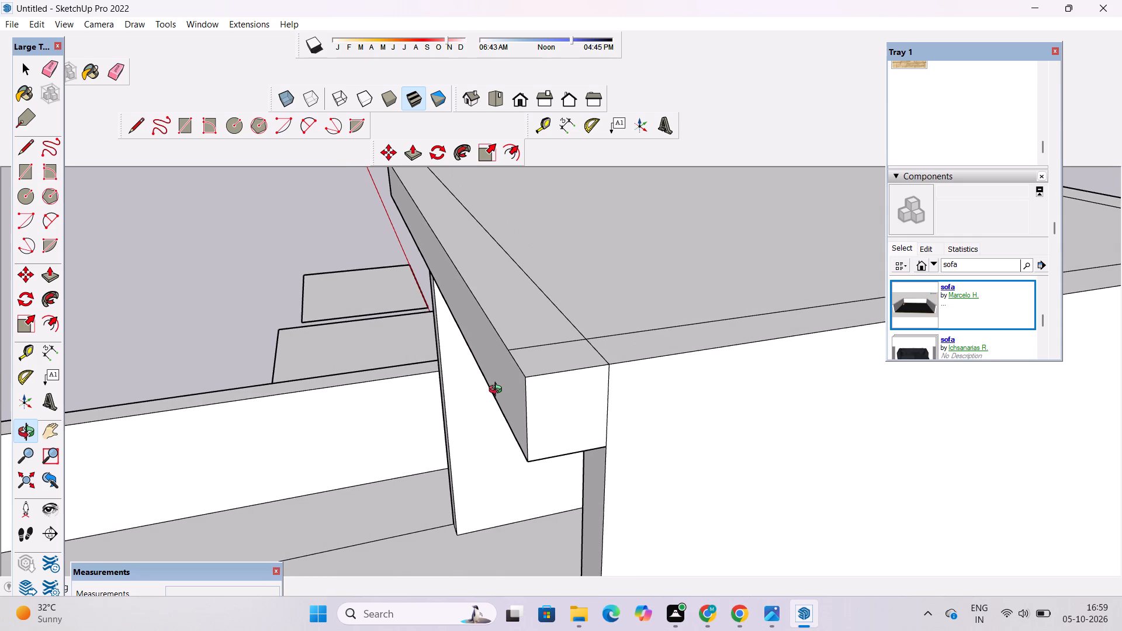
scroll(498, 391, "down", 5)
left_click_drag(548, 405, 523, 405)
left_click_drag(521, 405, 489, 405, "shift")
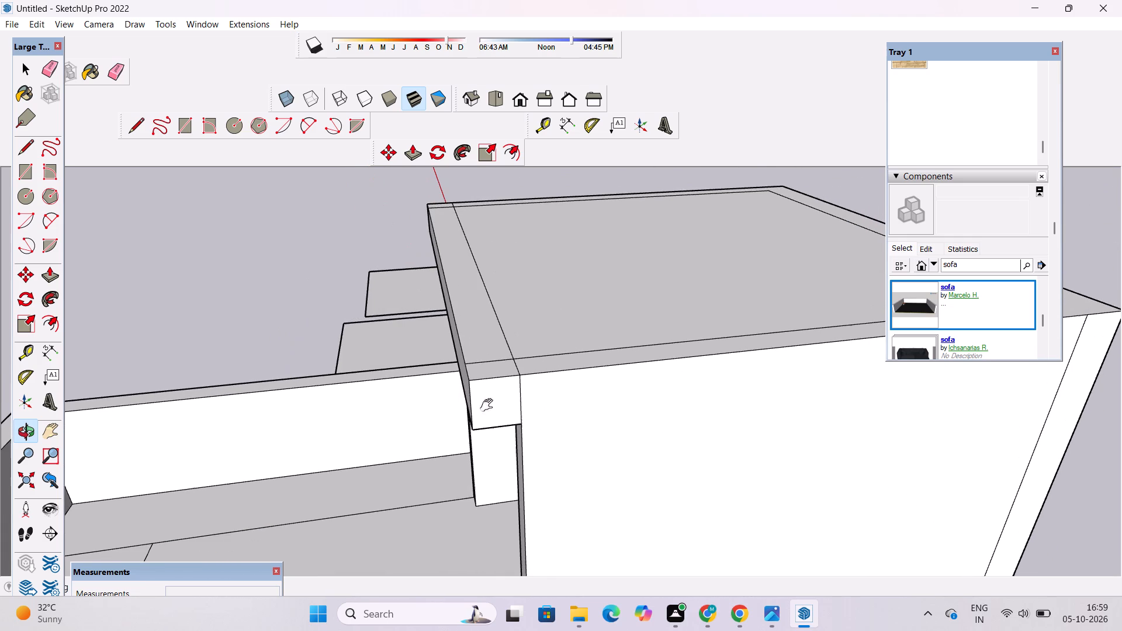
left_click(489, 405)
key("p")
scroll(465, 393, "down", 1)
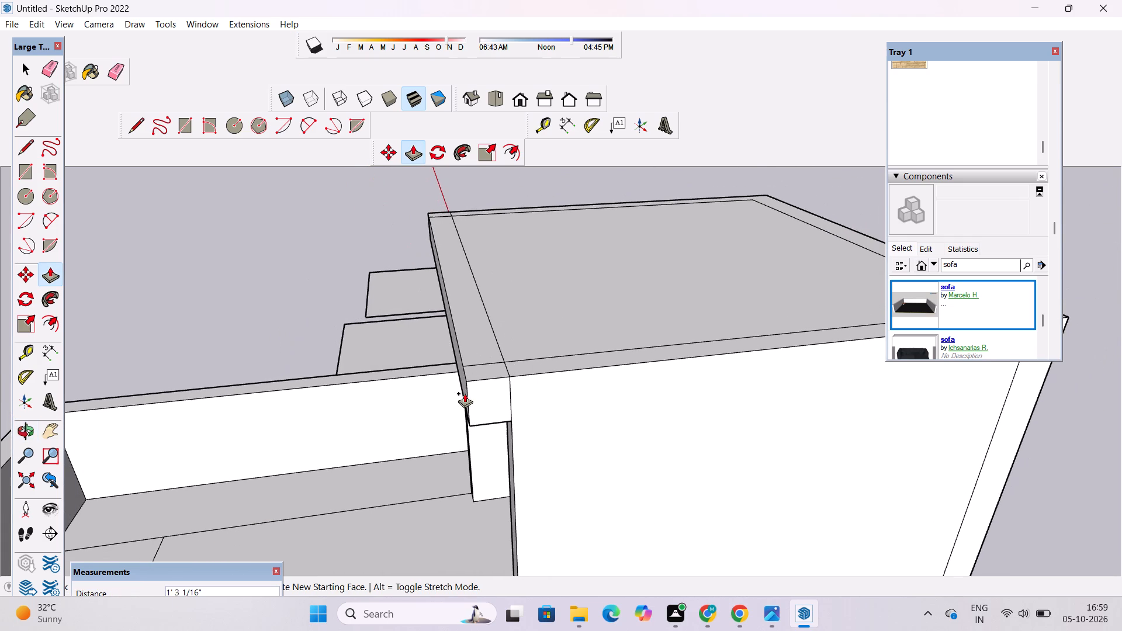
type("2'")
key("Return")
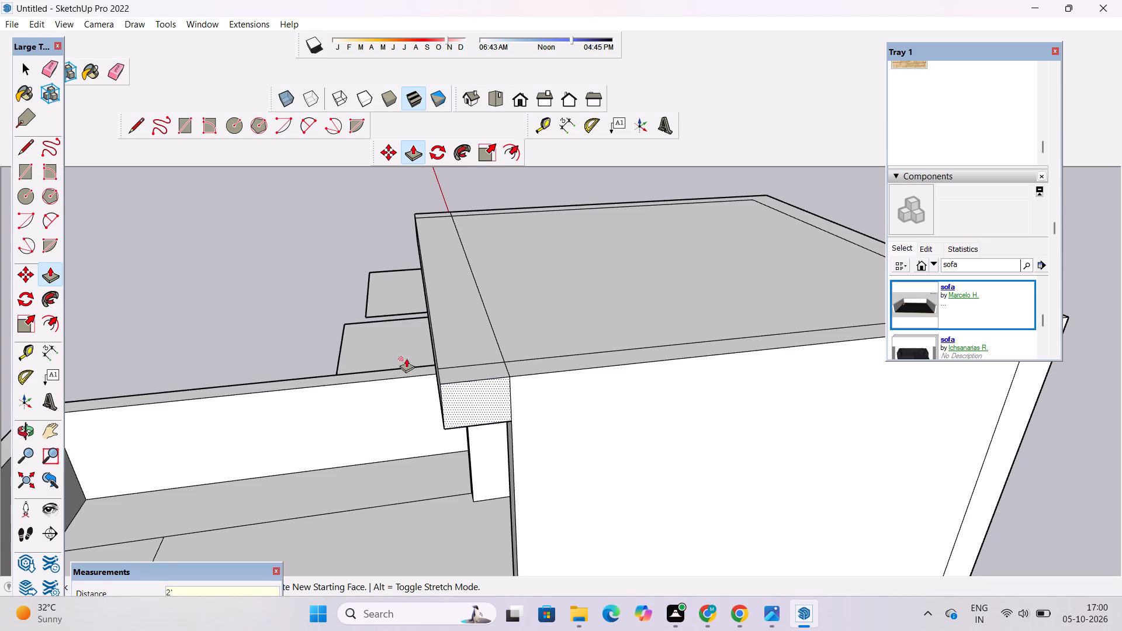
Place a guide line 1' 6" below the top edge on the side wall's outer face, level with the overhang's underside.
scroll(310, 270, "down", 7)
scroll(341, 323, "up", 10)
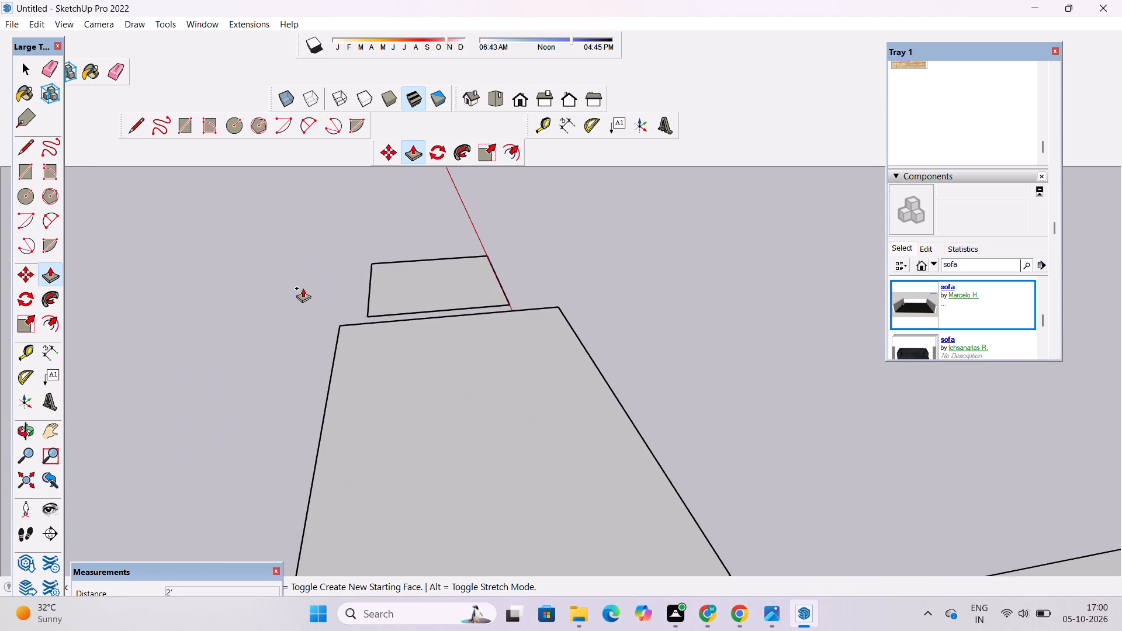
scroll(352, 294, "down", 6)
key("o")
left_click_drag(330, 340, 458, 334)
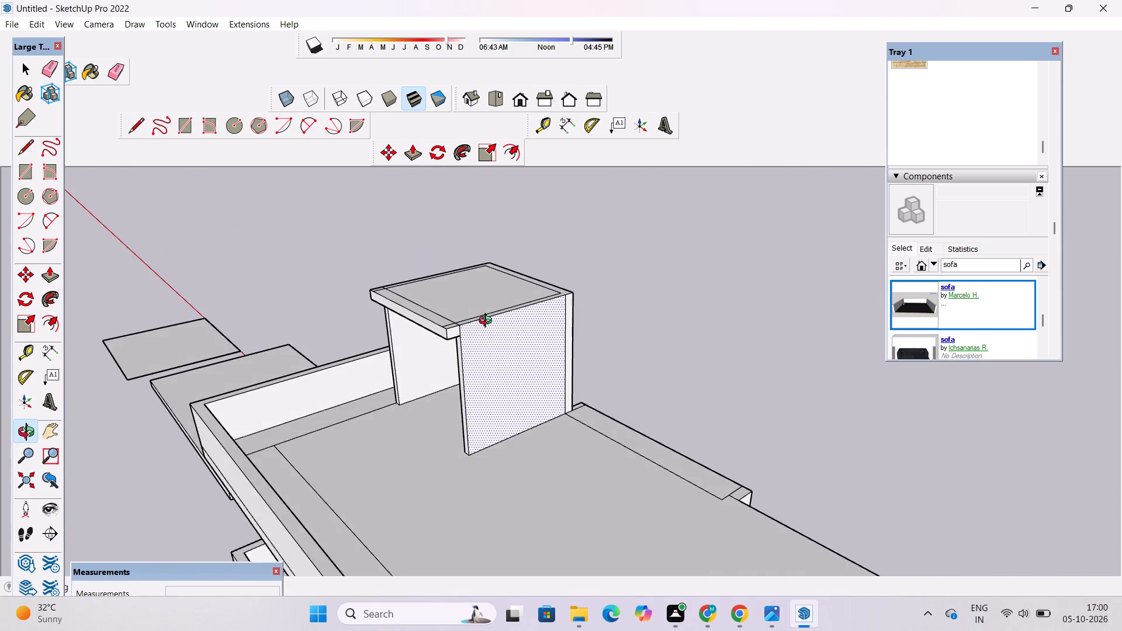
scroll(489, 322, "up", 3)
left_click_drag(489, 322, 483, 334, "shift")
left_click_drag(466, 337, 404, 346, "shift")
scroll(432, 356, "up", 4)
left_click_drag(510, 349, 414, 345)
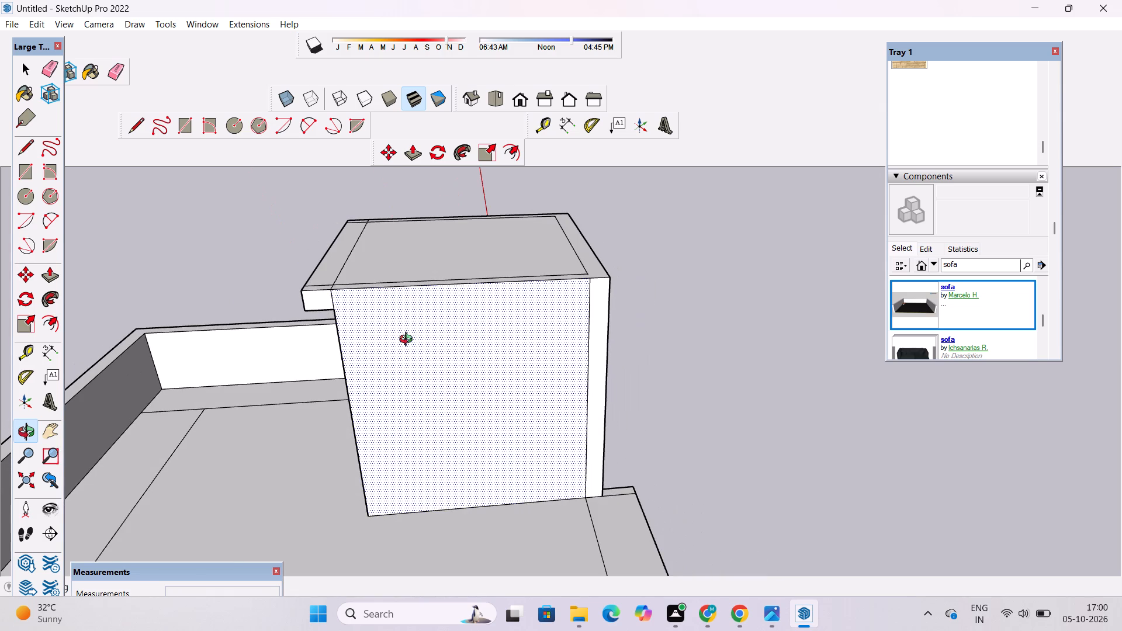
key("t")
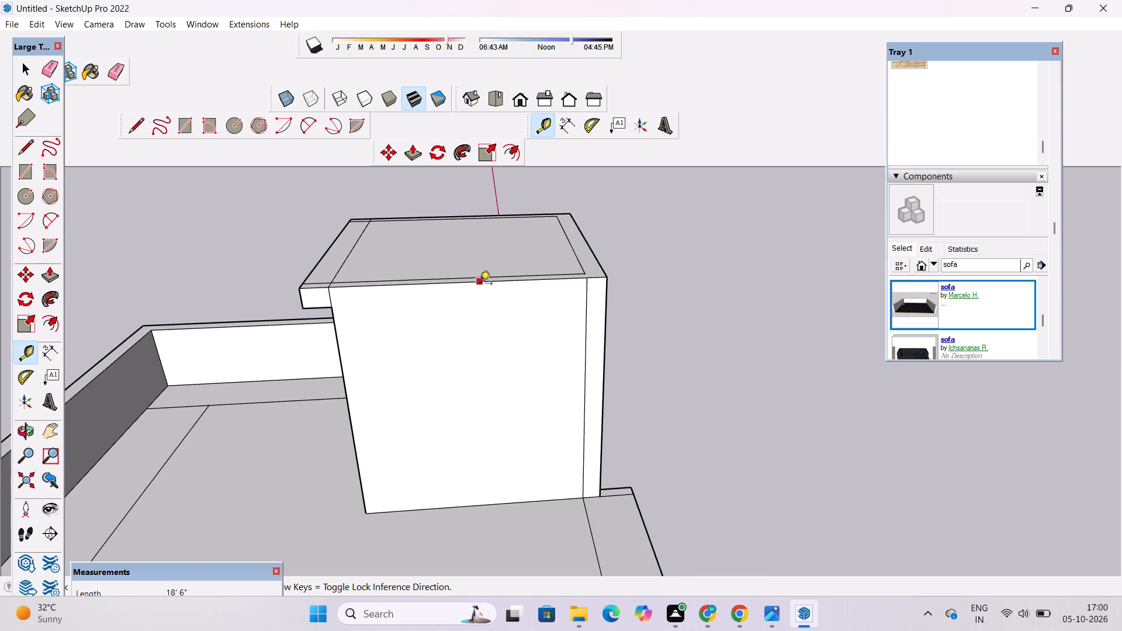
left_click(460, 283)
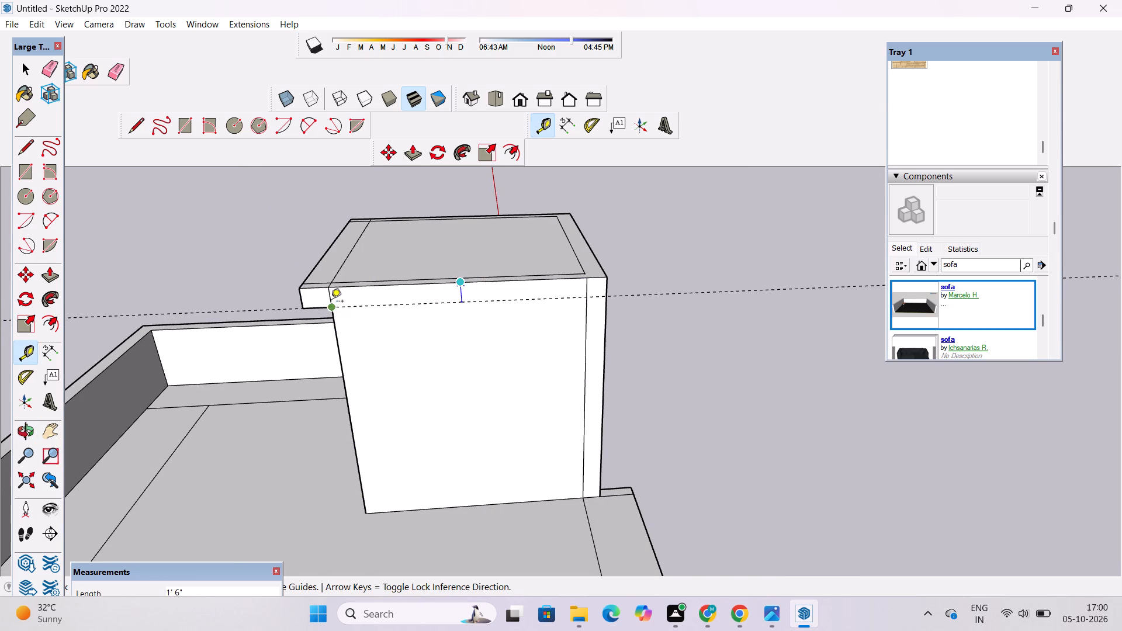
left_click(329, 307)
Draw a 20' line along the guide across the side wall's outer face.
key("space")
key("l")
scroll(281, 303, "down", 6)
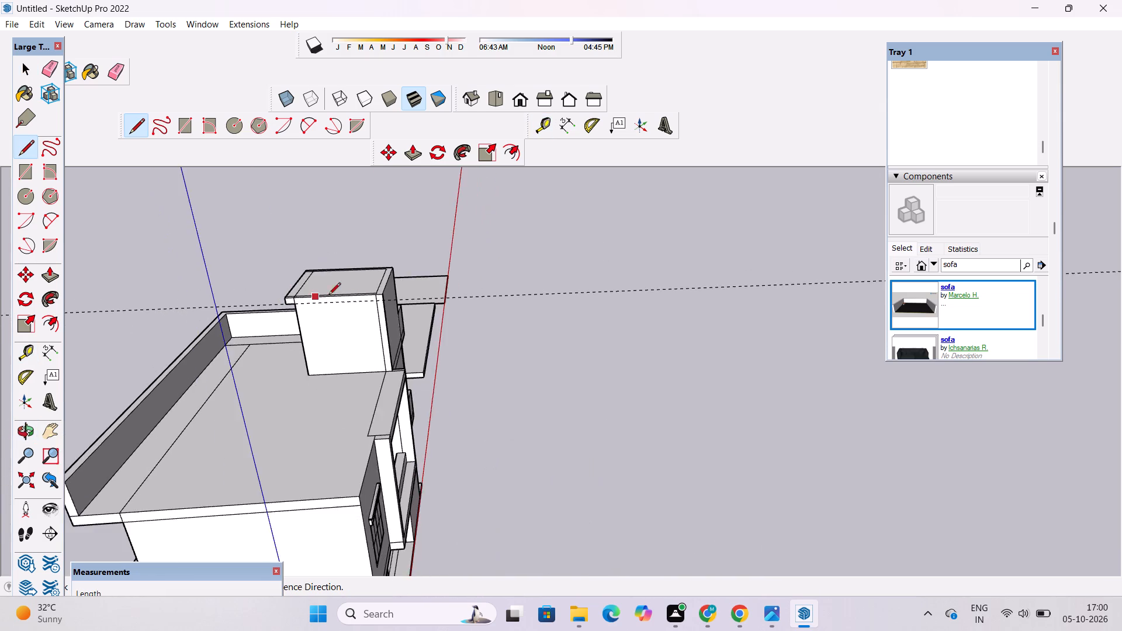
scroll(366, 296, "up", 12)
left_click(233, 303)
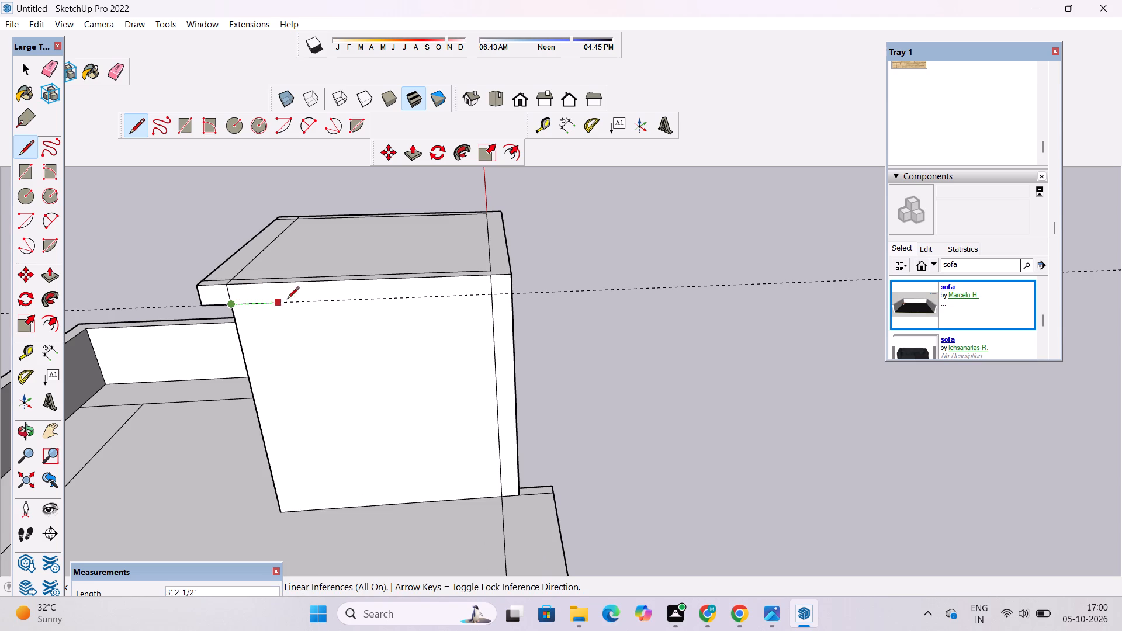
left_click(511, 295)
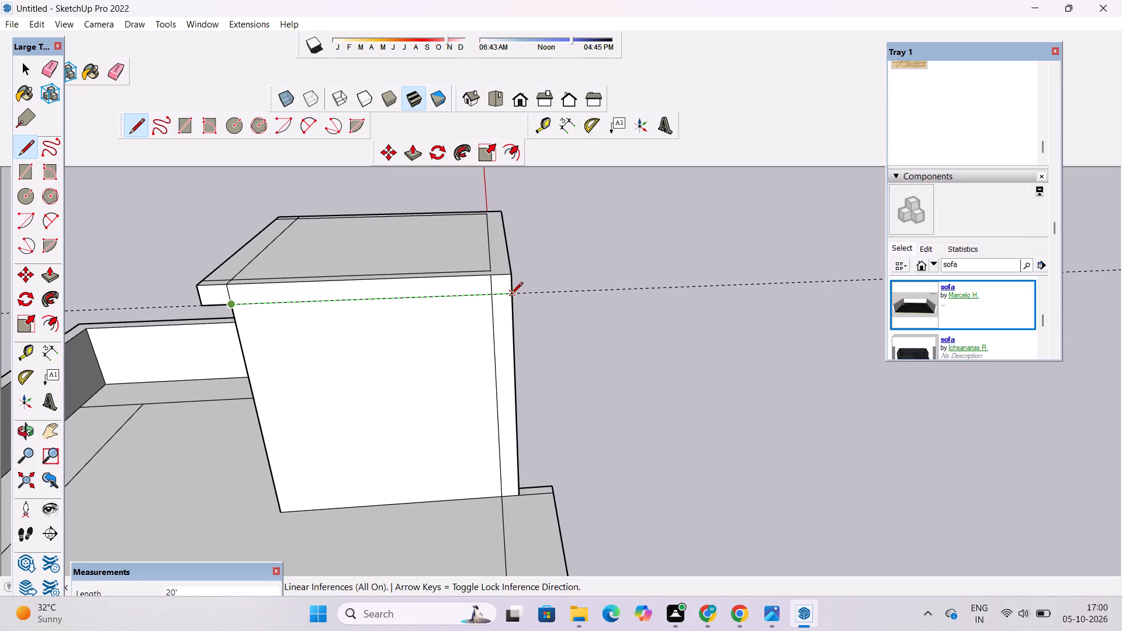
Erase the short vertical edge above the new line on the side wall's outer face, and erase the guide.
key("space")
type("e")
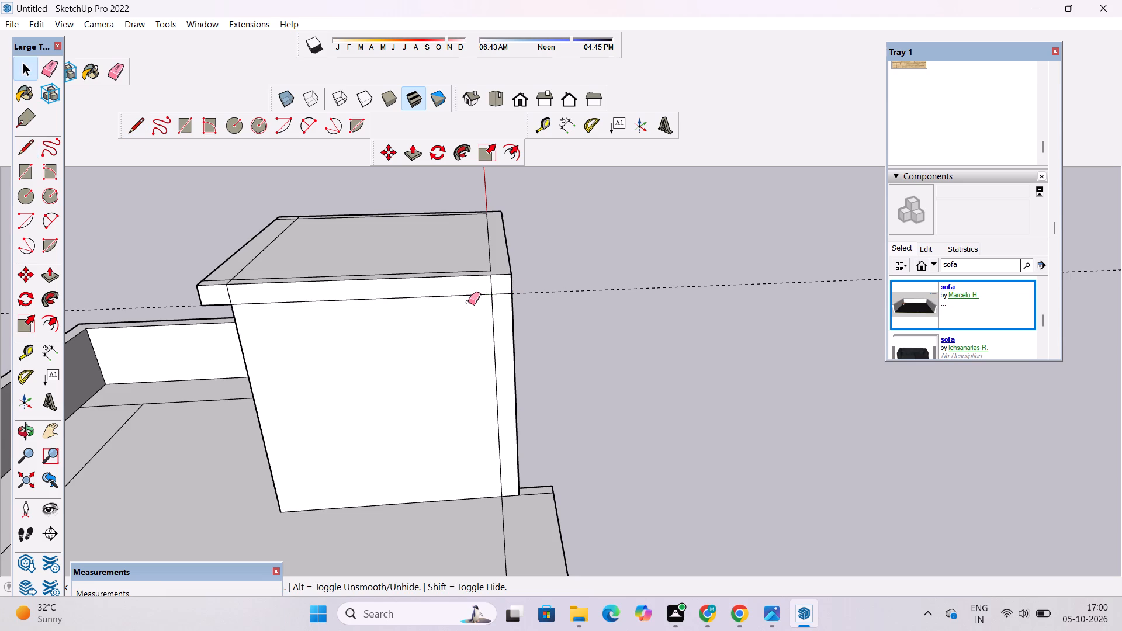
scroll(481, 340, "down", 2)
left_click_drag(493, 348, 489, 358)
scroll(482, 306, "up", 4)
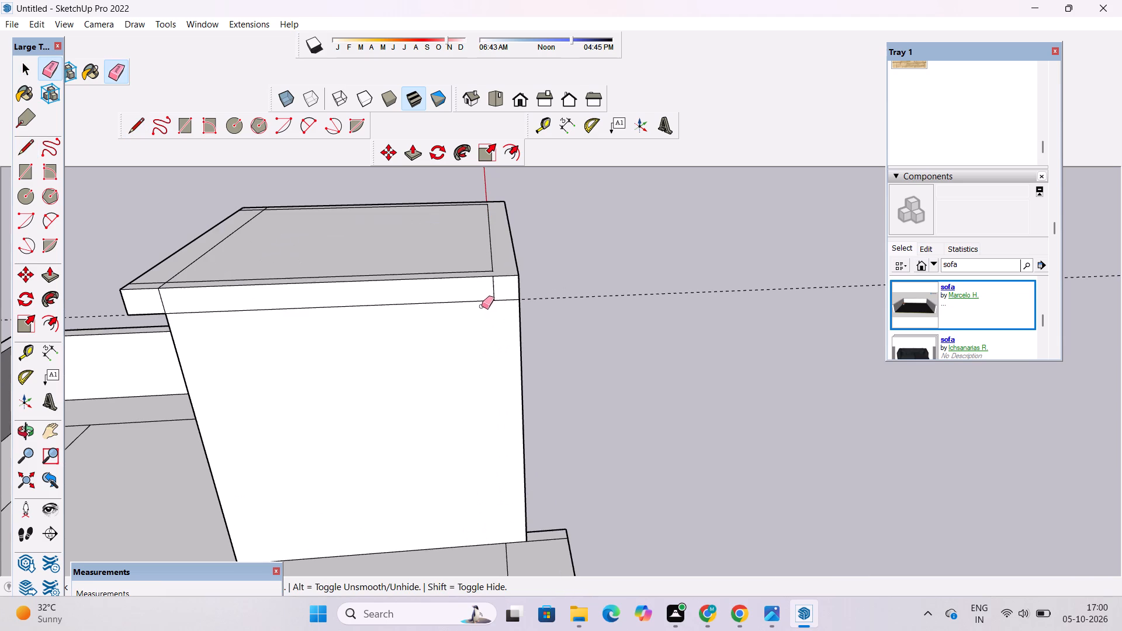
left_click(493, 289)
key("o")
left_click_drag(622, 329, 366, 350)
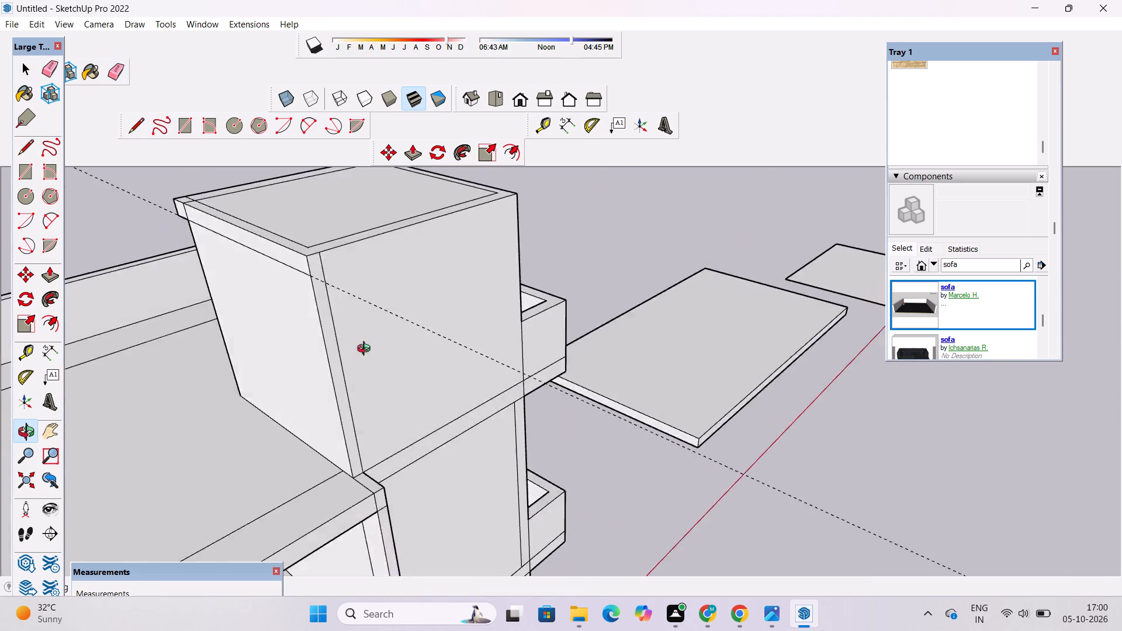
left_click_drag(366, 350, 216, 352)
left_click_drag(293, 341, 390, 343)
left_click_drag(383, 345, 291, 353)
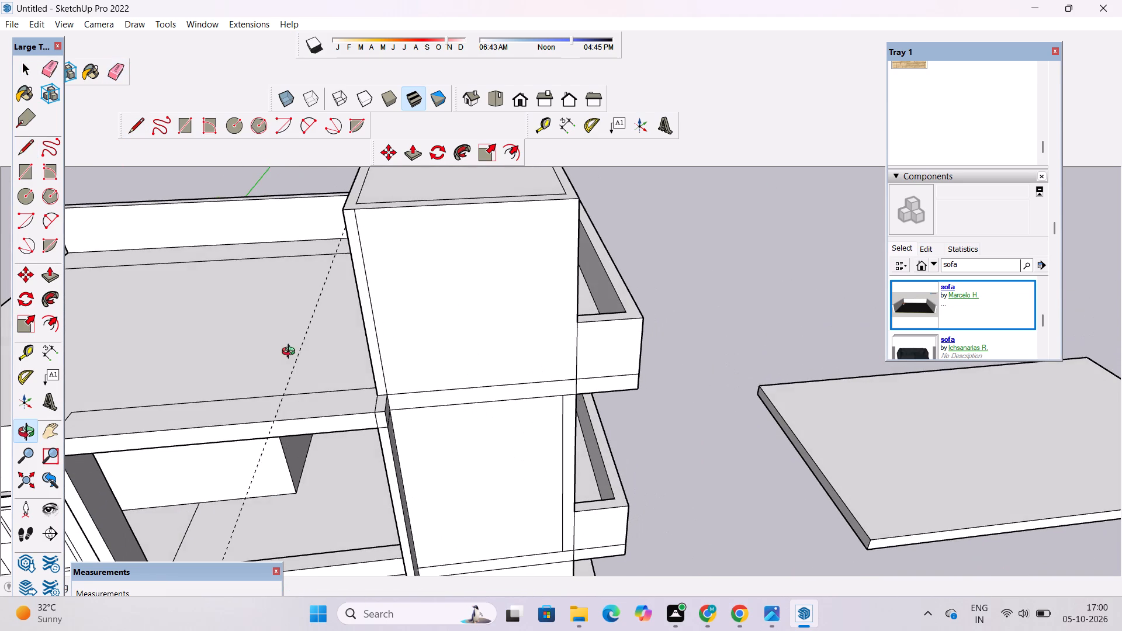
key("e")
left_click(308, 330)
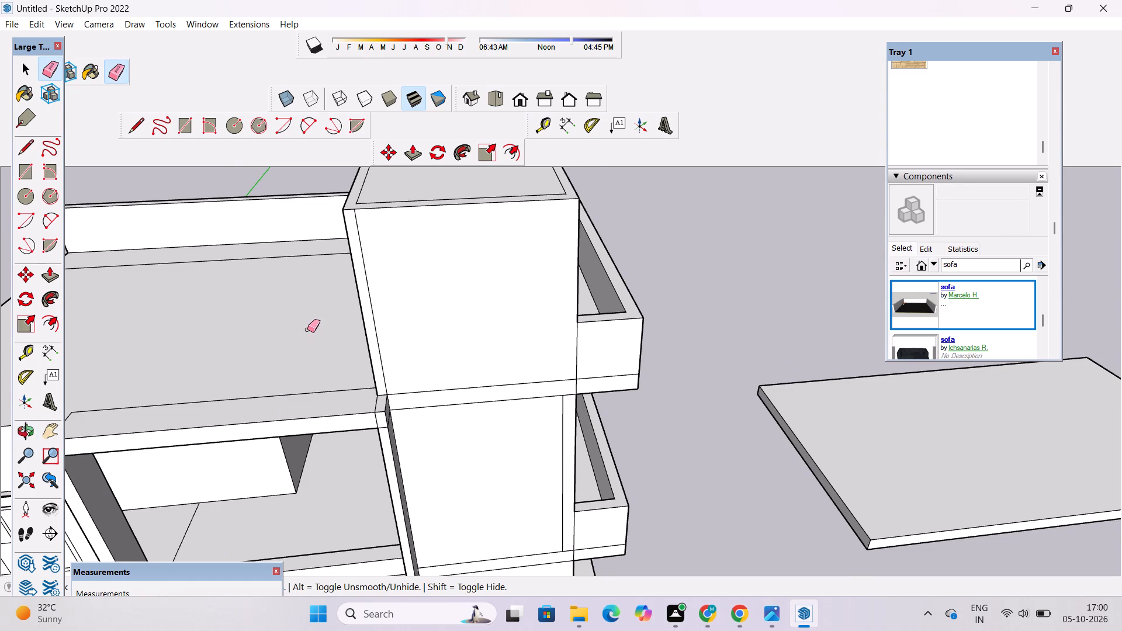
Place a guide line 1' 6" below the top edge on the opposite side wall's outer face, level with the overhang's underside.
key("o")
scroll(311, 326, "down", 6)
left_click_drag(483, 334, 292, 356)
scroll(408, 285, "up", 2)
left_click_drag(442, 271, 460, 338, "shift")
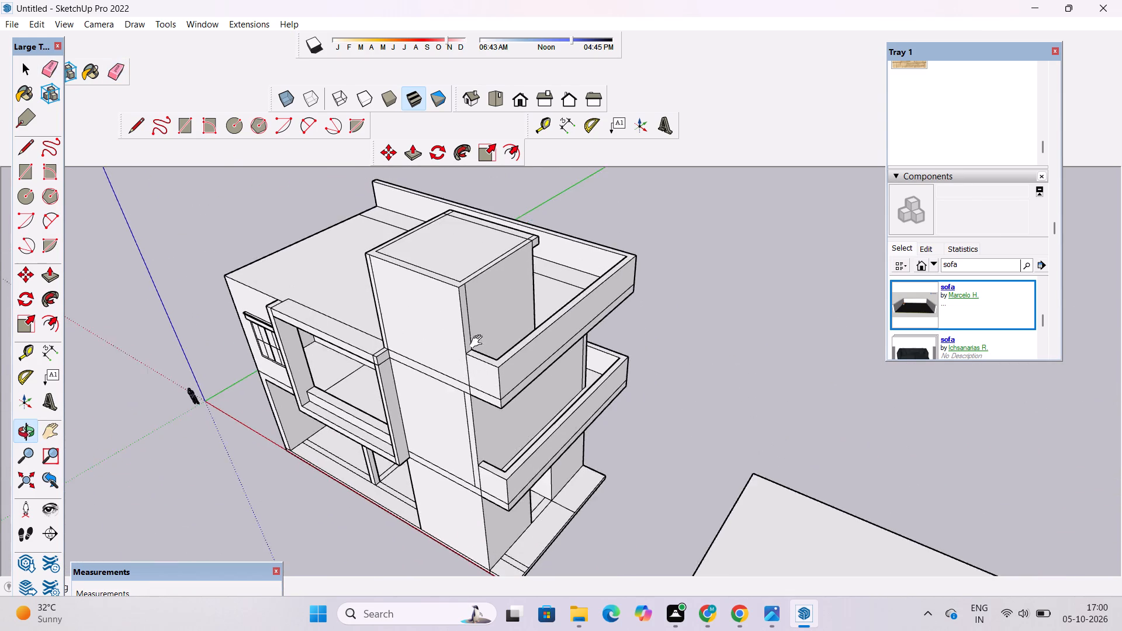
left_click_drag(484, 342, 355, 357)
scroll(465, 249, "up", 5)
left_click_drag(482, 266, 505, 352)
left_click_drag(517, 378, 472, 318)
scroll(453, 272, "up", 3)
left_click_drag(453, 273, 489, 334, "shift")
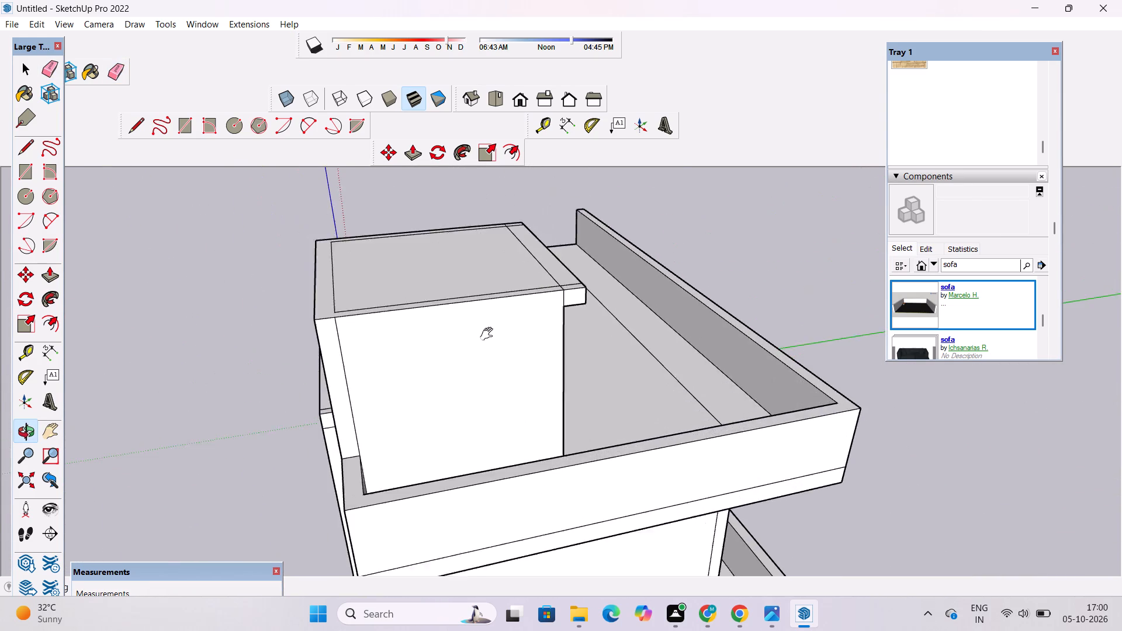
left_click_drag(489, 334, 489, 335, "shift")
left_click_drag(467, 334, 446, 296)
key("t")
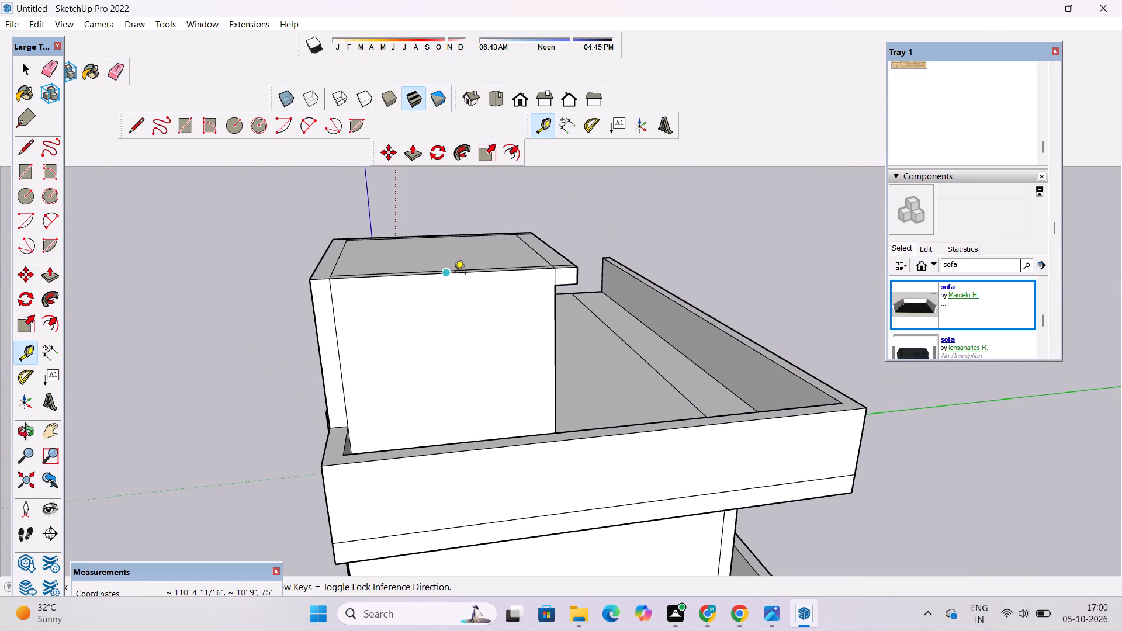
left_click(445, 271)
key("space")
type("t")
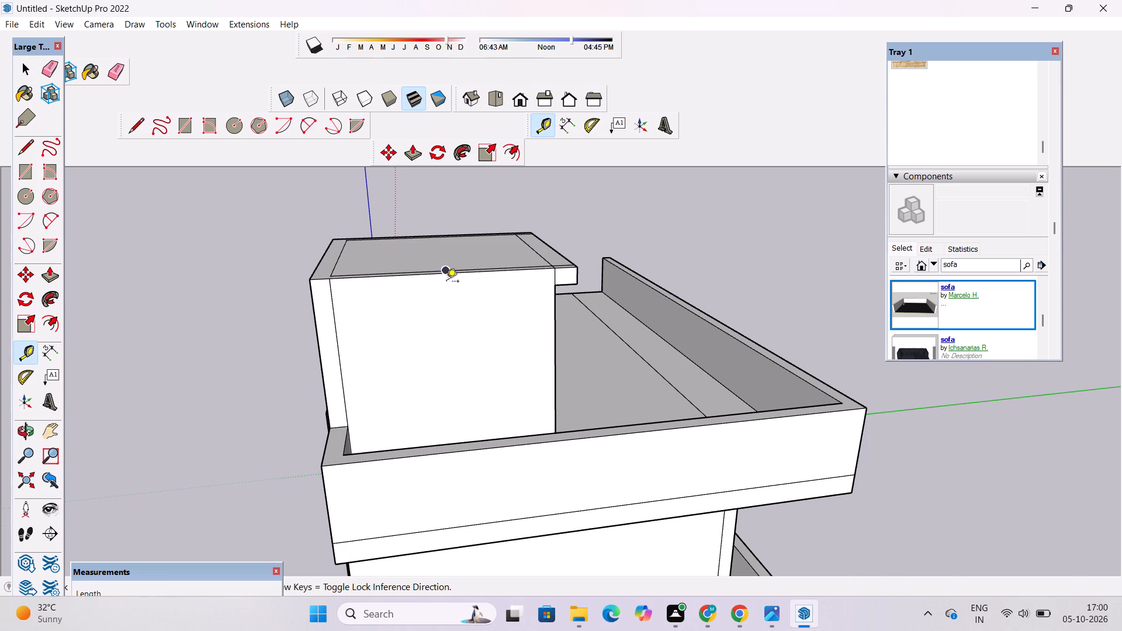
scroll(446, 282, "up", 8)
left_click(458, 263)
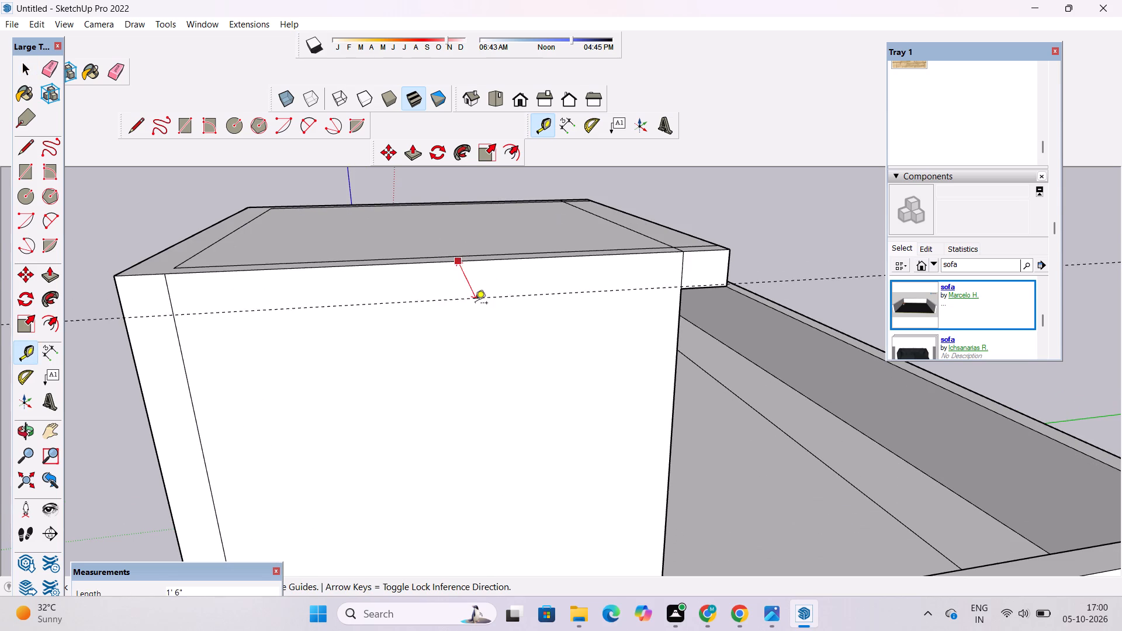
left_click(683, 290)
Draw a 20' line along the guide across the side wall's outer face, starting at the overhang's underside.
key("l")
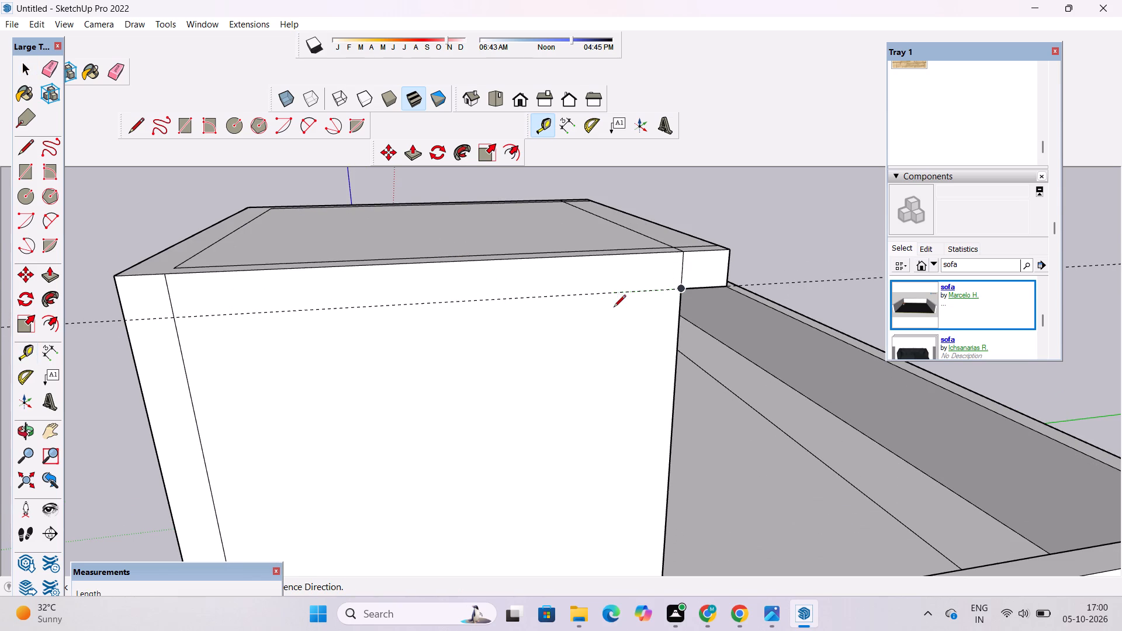
left_click(680, 290)
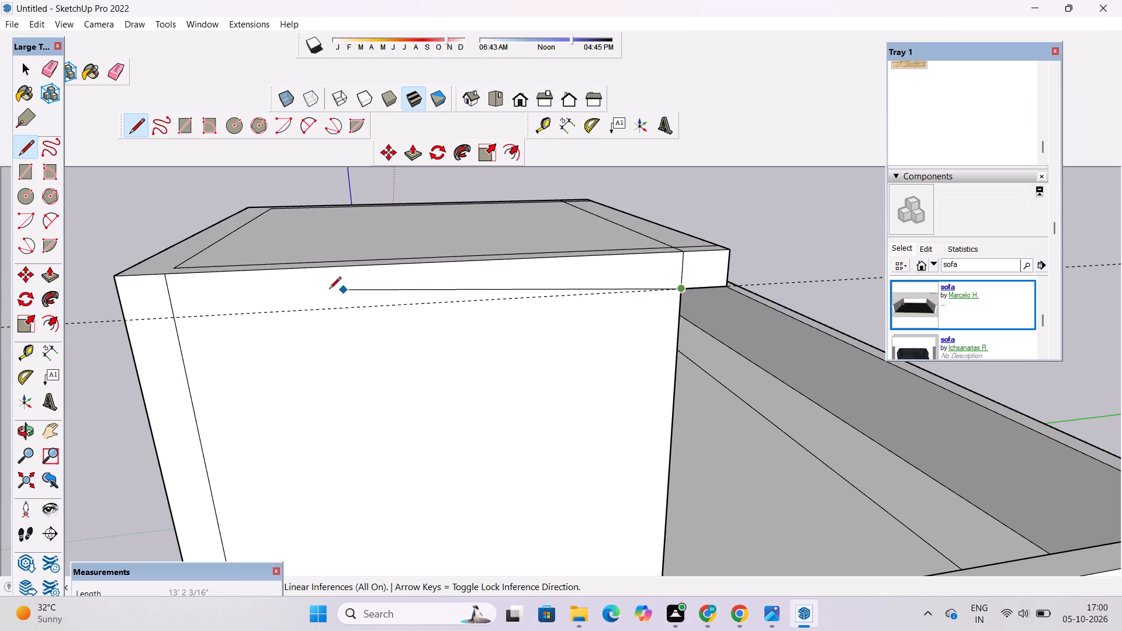
left_click(125, 322)
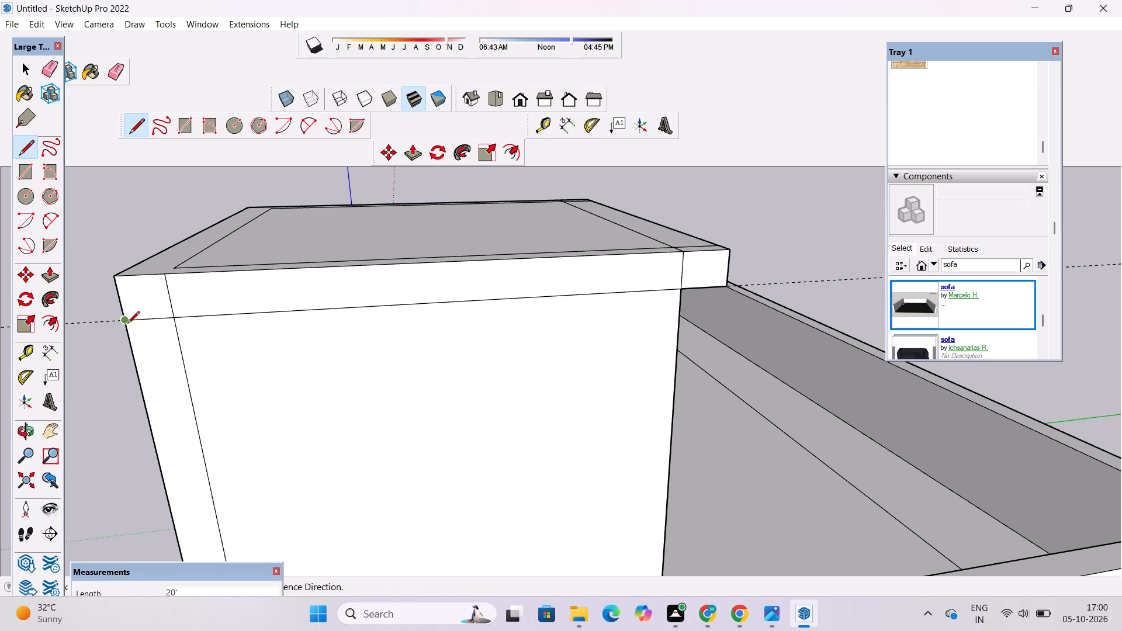
key("space")
Erase the guide and the two short vertical edges above the new line on this side wall's outer face.
key("e")
left_click(97, 319)
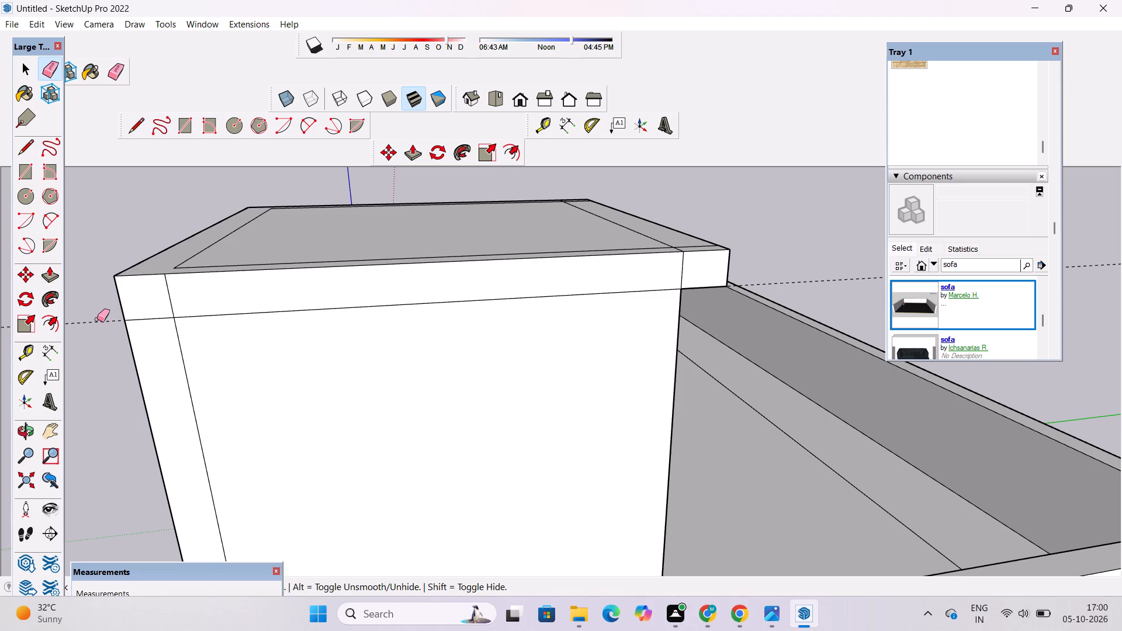
left_click(96, 323)
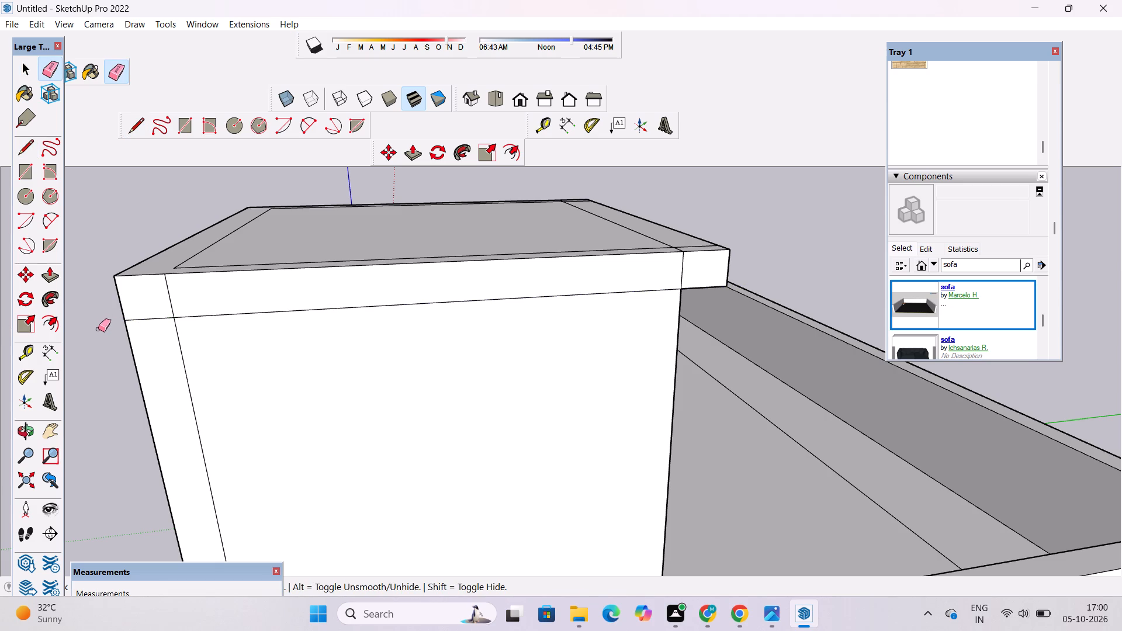
key("space")
key("o")
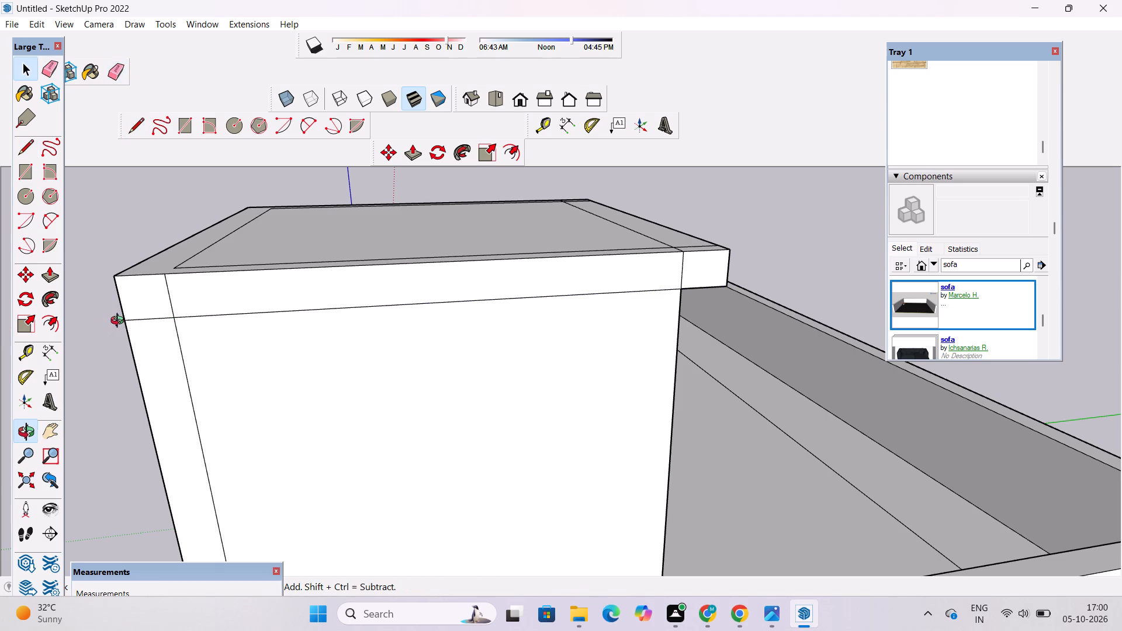
scroll(123, 316, "down", 4)
left_click_drag(272, 323, 217, 332)
left_click_drag(220, 327, 265, 358, "shift")
key("e")
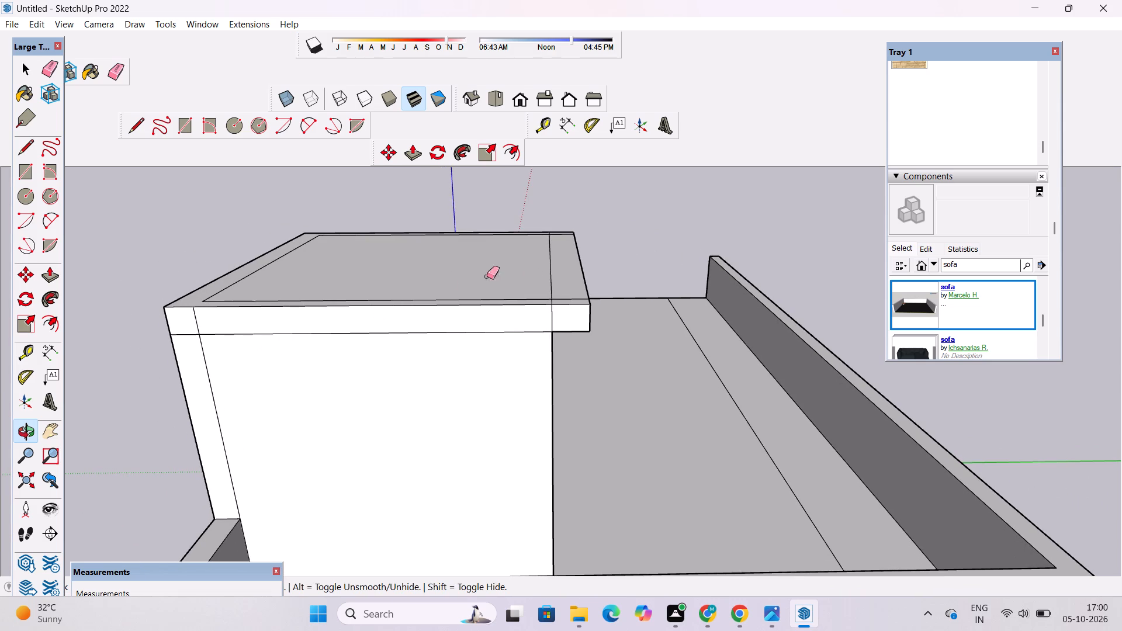
scroll(181, 311, "up", 9)
left_click_drag(221, 327, 195, 334)
left_click_drag(224, 332, 193, 326)
scroll(176, 324, "down", 6)
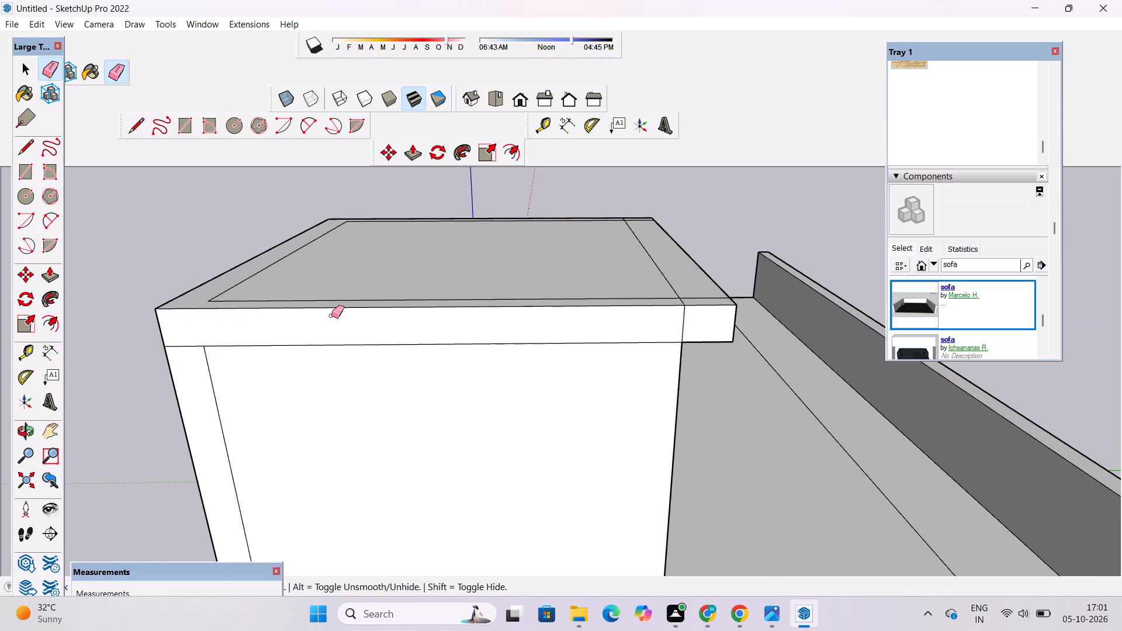
scroll(546, 308, "down", 4)
scroll(680, 283, "up", 4)
scroll(644, 322, "down", 4)
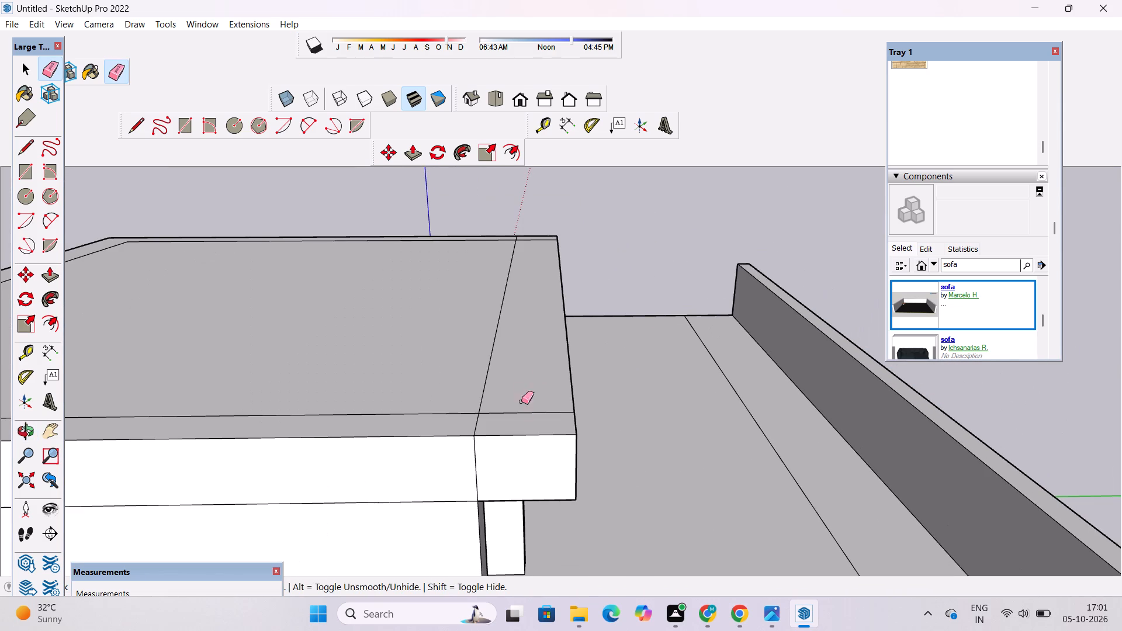
left_click_drag(483, 461, 475, 471)
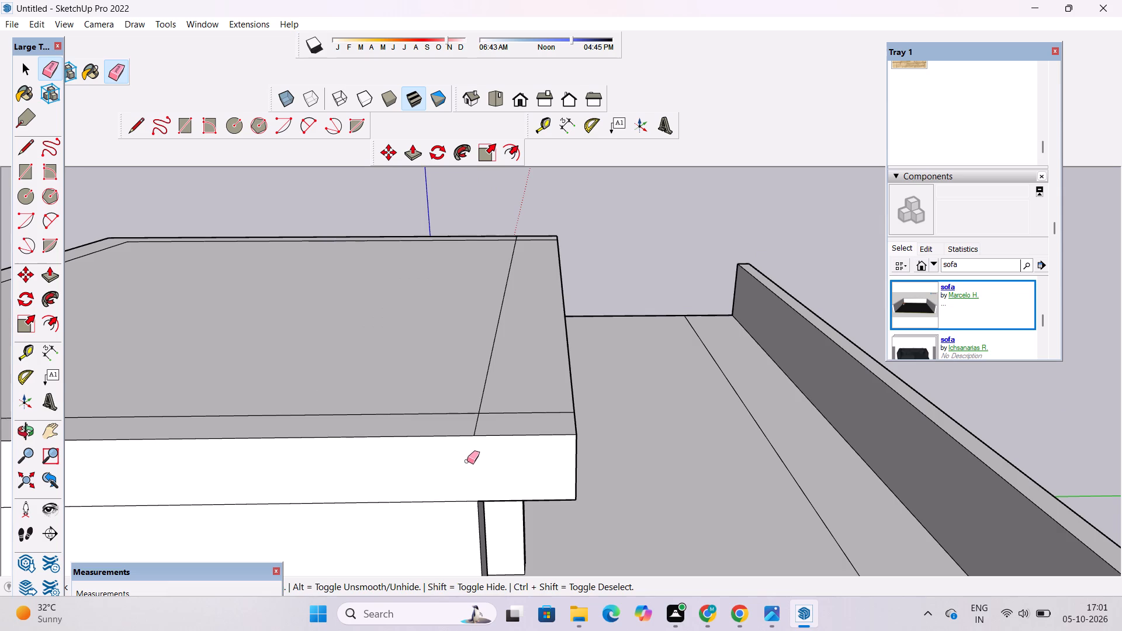
Erase the short vertical edge between the overhang and the slab band on the side wall facing the main roof.
key("o")
scroll(467, 461, "down", 7)
left_click_drag(678, 447, 559, 433)
scroll(514, 400, "down", 4)
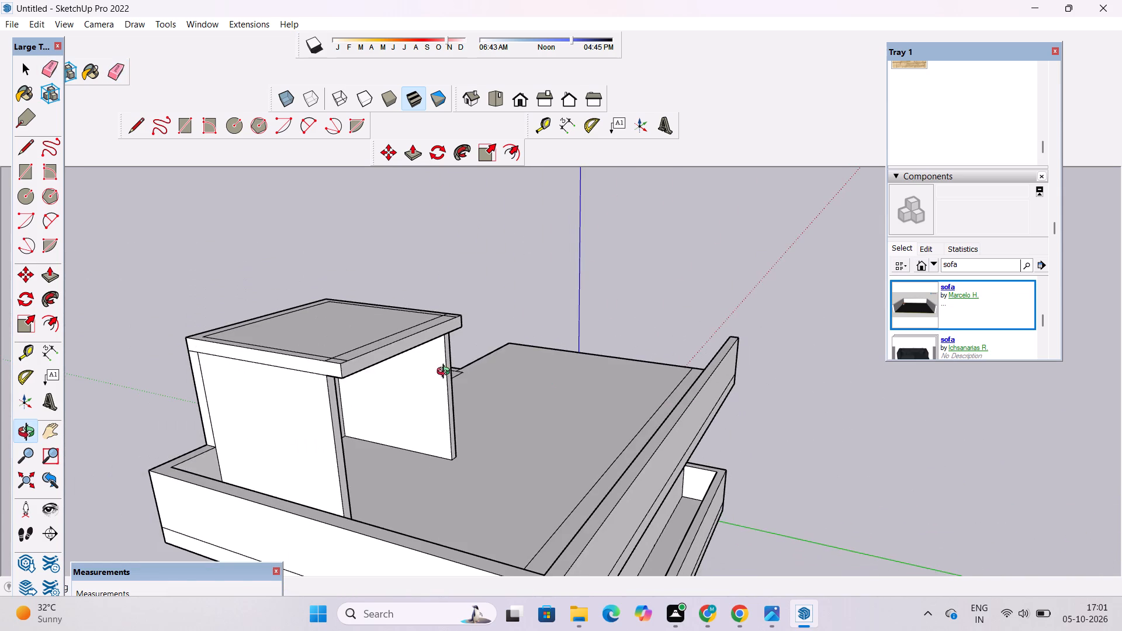
scroll(279, 349, "up", 2)
left_click_drag(291, 351, 713, 361)
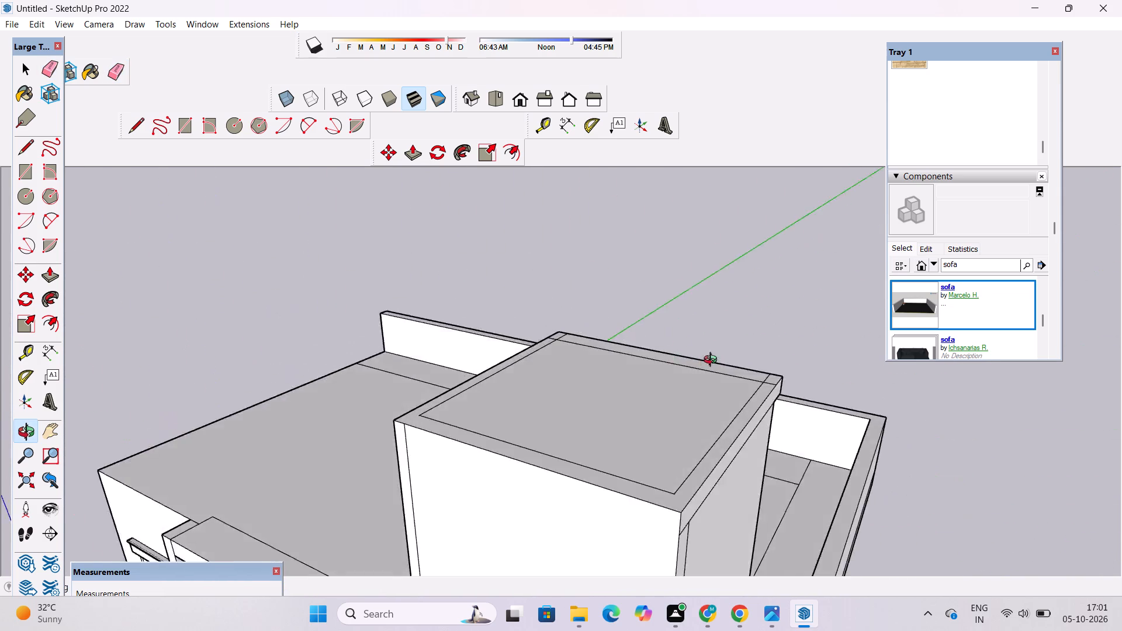
left_click_drag(713, 361, 830, 352)
scroll(363, 449, "down", 4)
left_click(524, 105)
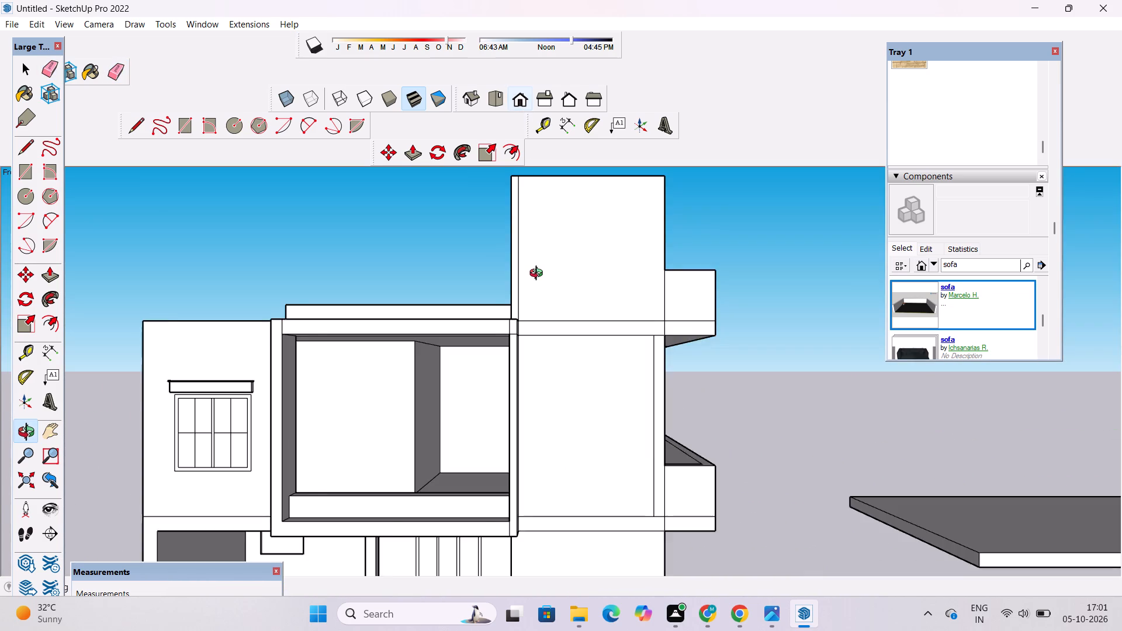
scroll(538, 284, "down", 5)
left_click_drag(539, 273, 603, 422)
scroll(548, 328, "up", 4)
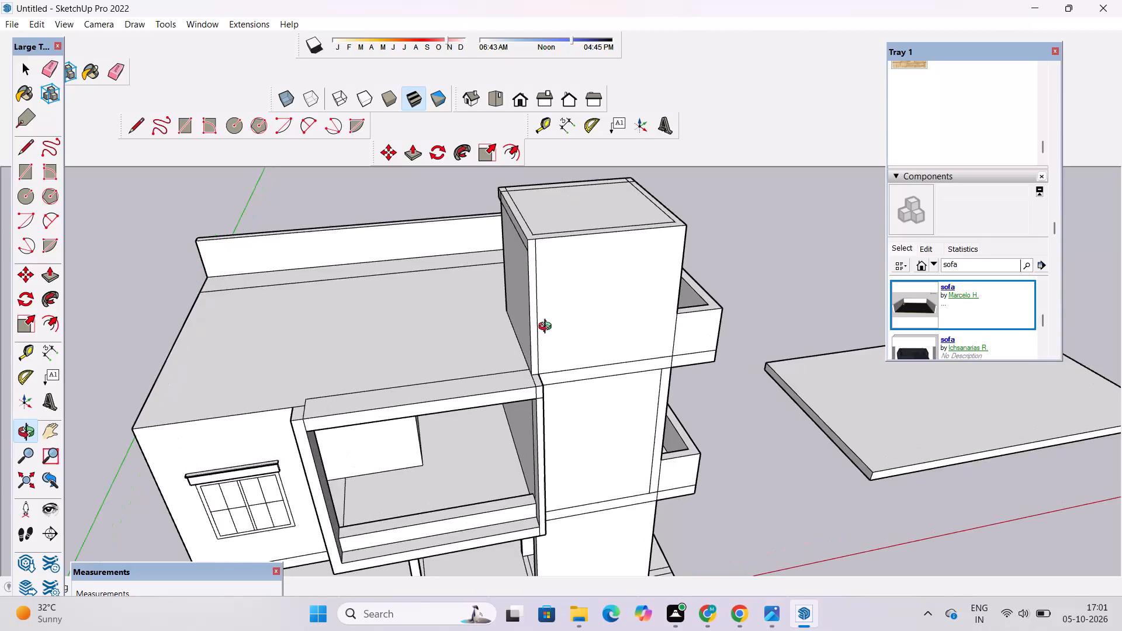
left_click_drag(549, 309, 543, 346, "shift")
scroll(507, 282, "up", 4)
left_click_drag(492, 278, 649, 303)
scroll(556, 256, "up", 3)
left_click_drag(543, 255, 486, 310, "shift")
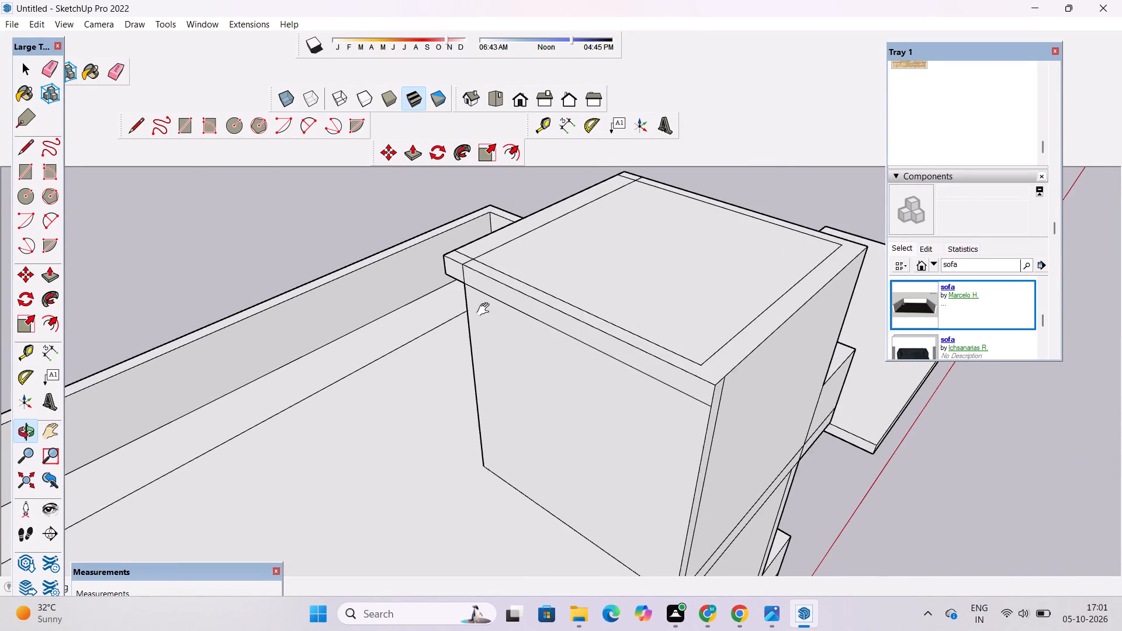
left_click_drag(486, 310, 485, 310, "shift")
left_click_drag(462, 310, 566, 313)
scroll(577, 292, "up", 4)
left_click_drag(558, 299, 530, 323, "shift")
left_click(528, 323)
key("e")
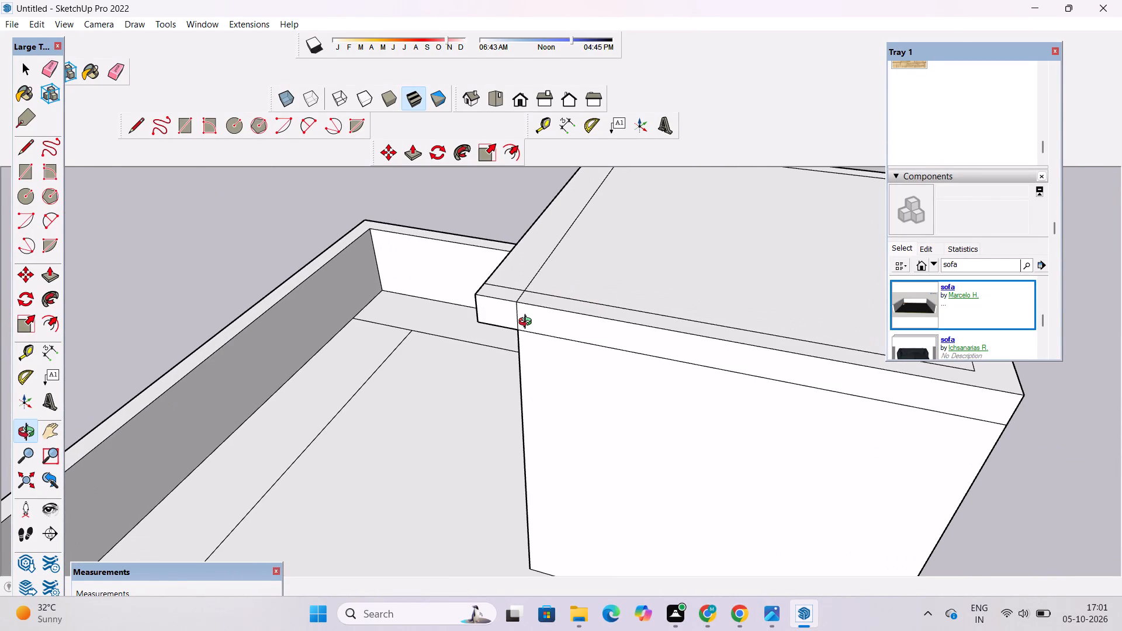
scroll(528, 323, "up", 3)
left_click_drag(510, 311, 512, 318)
scroll(355, 282, "down", 6)
key("space")
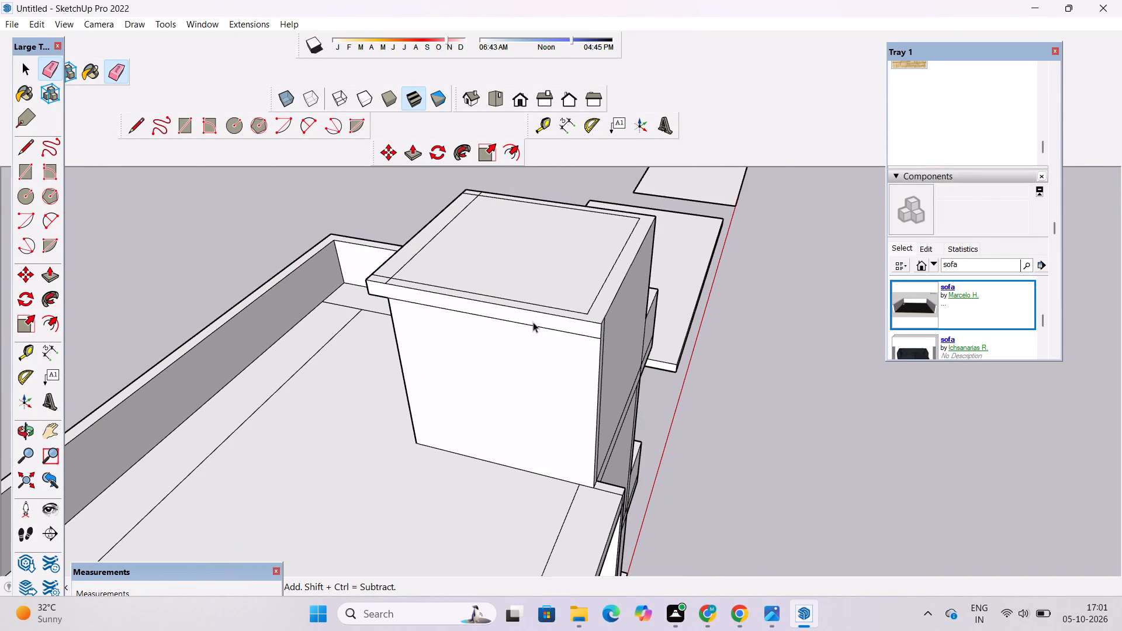
Push/Pull the slab's edge band outward 2' on the side facing the main roof.
key("p")
left_click(552, 321)
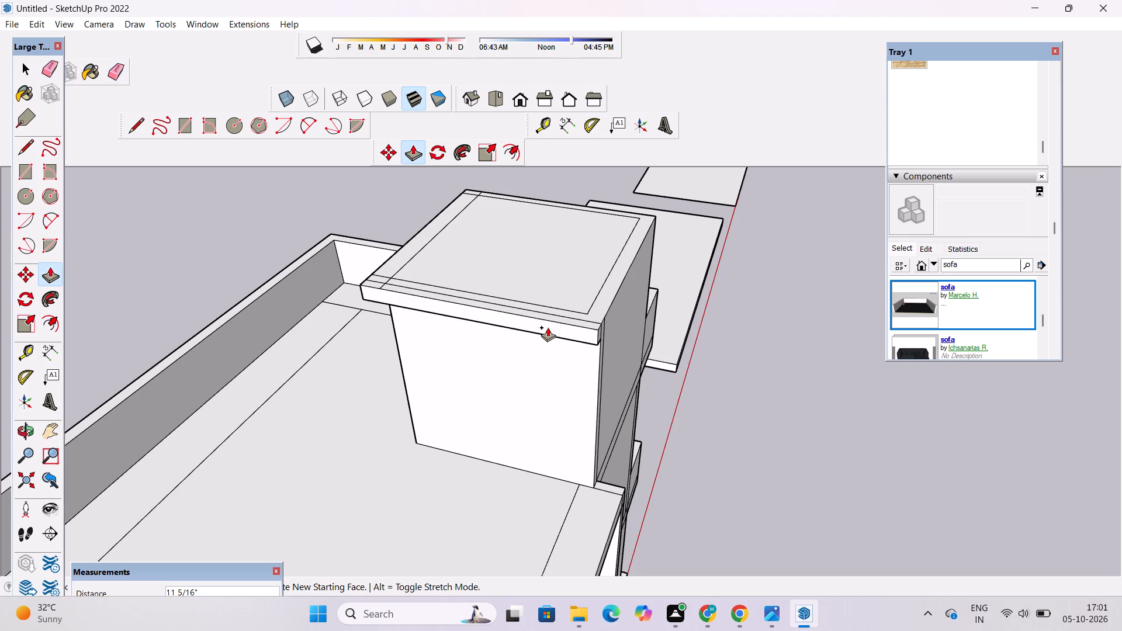
type("2'")
key("Return")
Push/Pull the slab's edge band outward 2' on the opposite side, towards the balconies.
key("o")
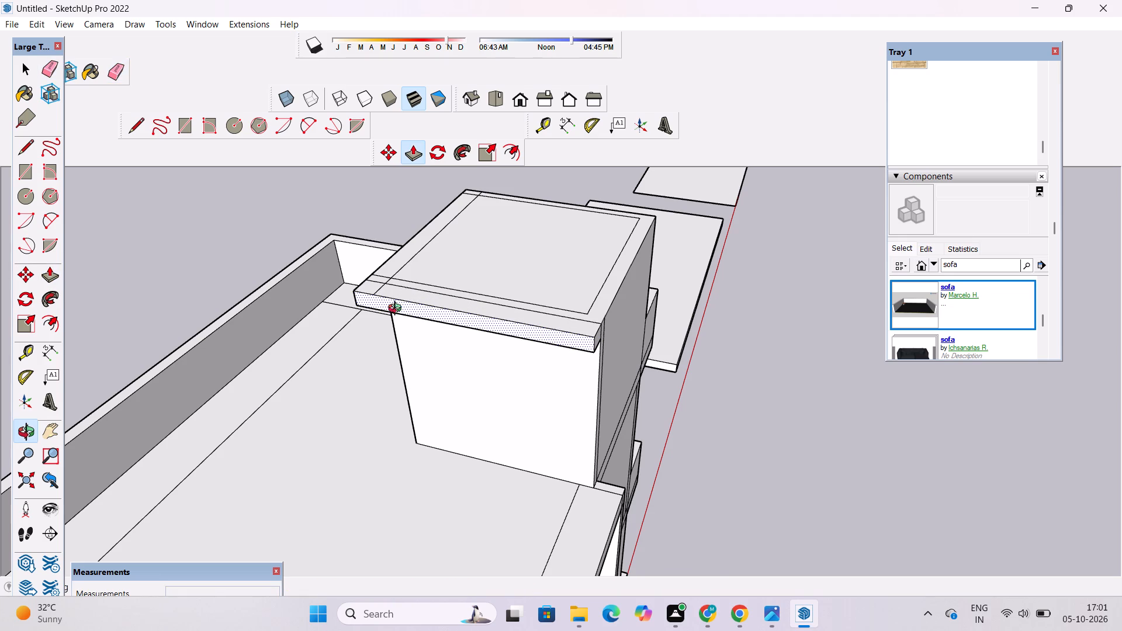
scroll(388, 313, "down", 8)
left_click_drag(580, 380, 224, 304)
scroll(612, 247, "up", 11)
left_click_drag(705, 300, 608, 321)
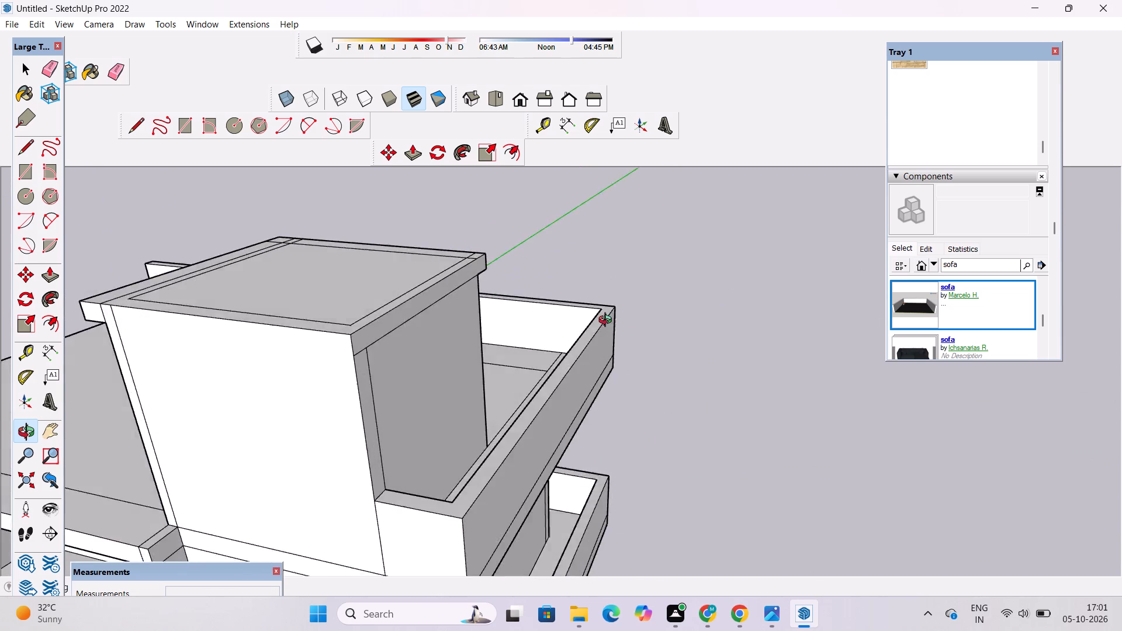
left_click_drag(608, 321, 471, 317)
scroll(362, 244, "up", 5)
left_click_drag(282, 301, 467, 324)
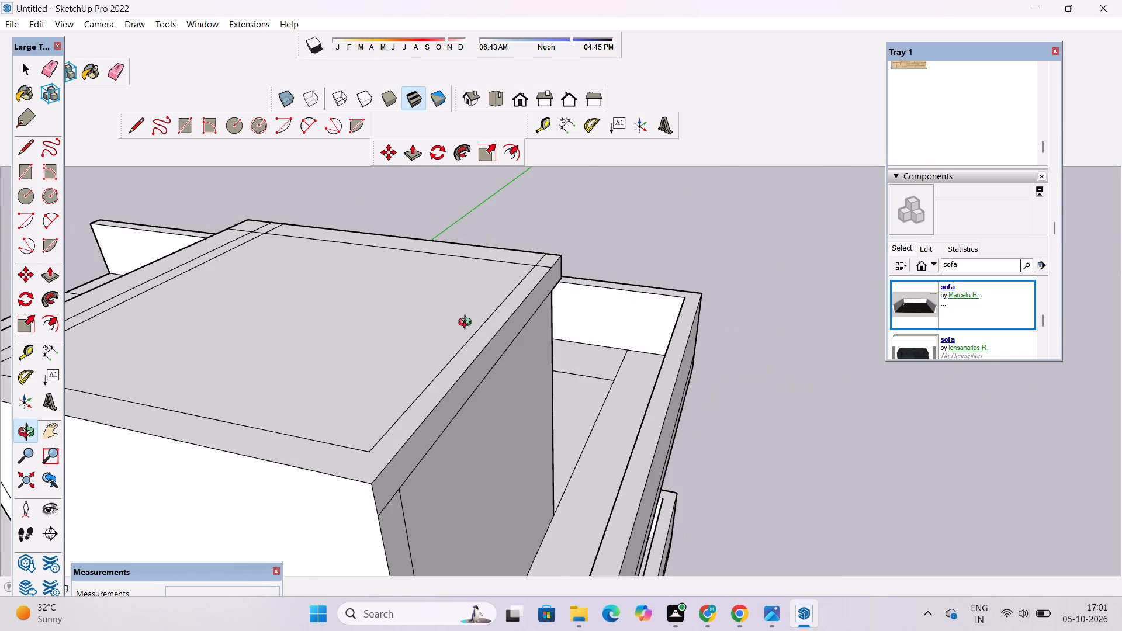
left_click_drag(467, 324, 467, 325)
scroll(435, 287, "down", 3)
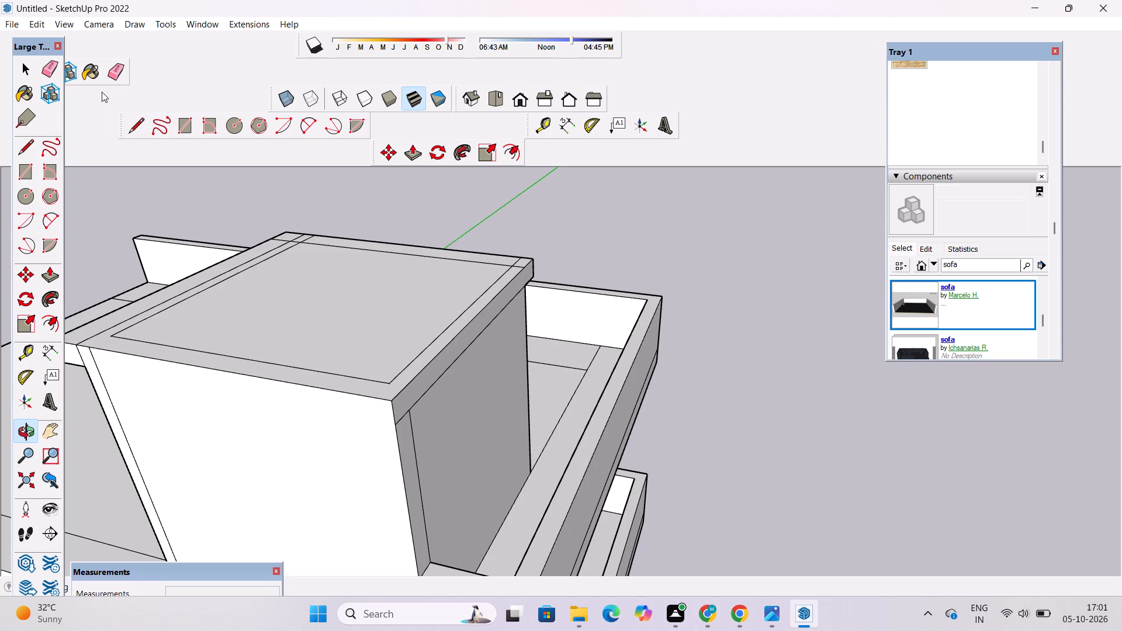
scroll(91, 131, "down", 2)
left_click(46, 272)
left_click(430, 377)
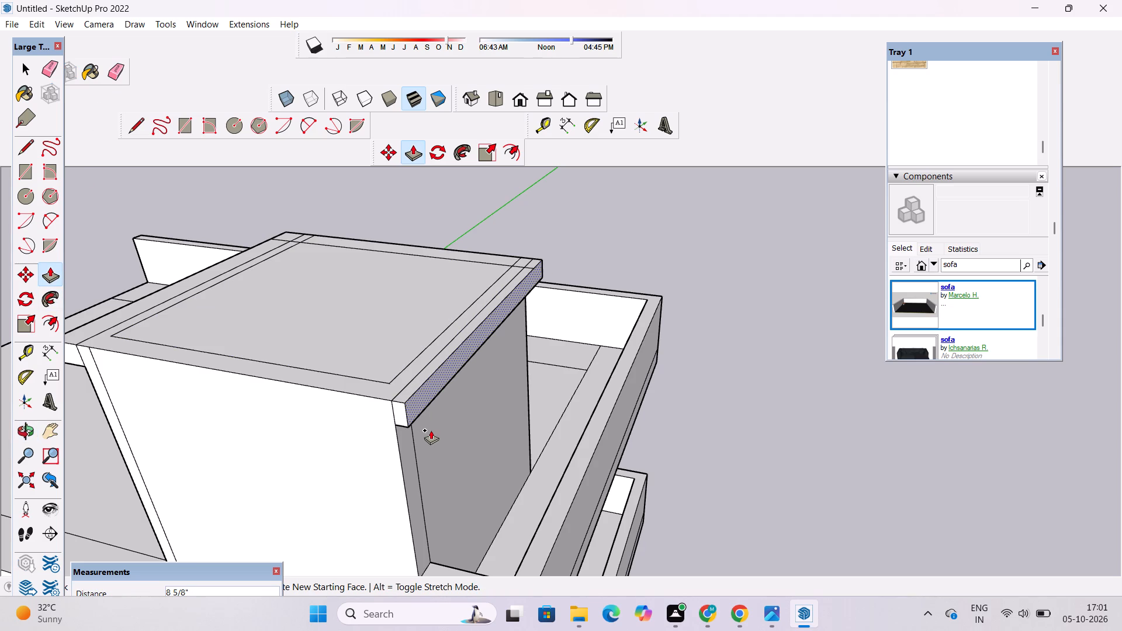
type("2'")
key("Return")
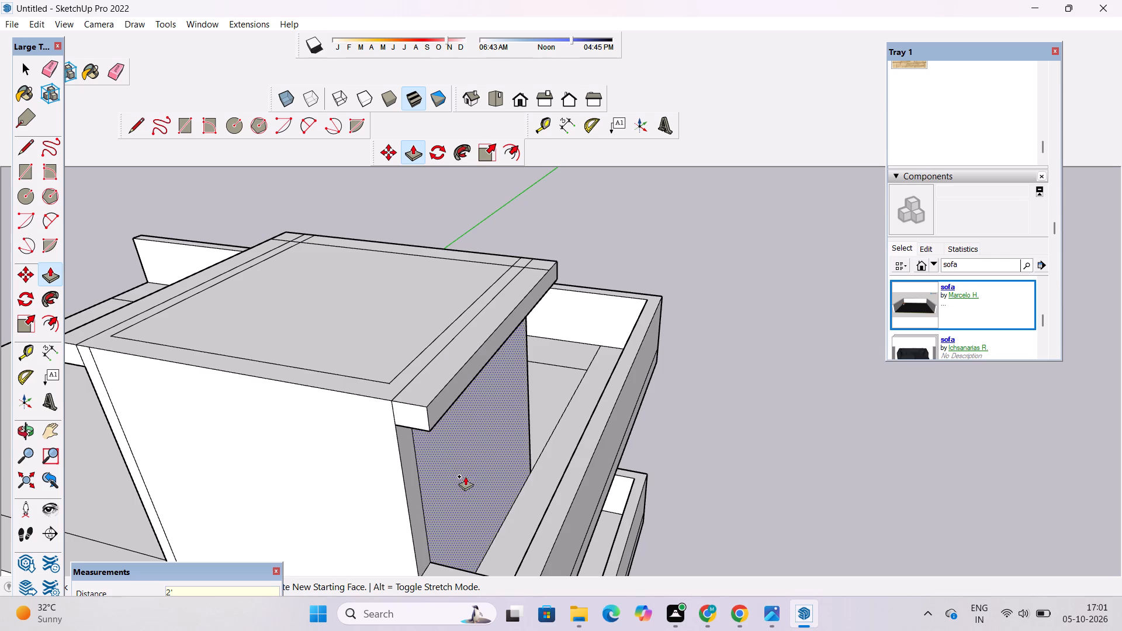
Erase all the leftover wall outline and overhang lines from the slab's top face, including the small corner segments.
key("o")
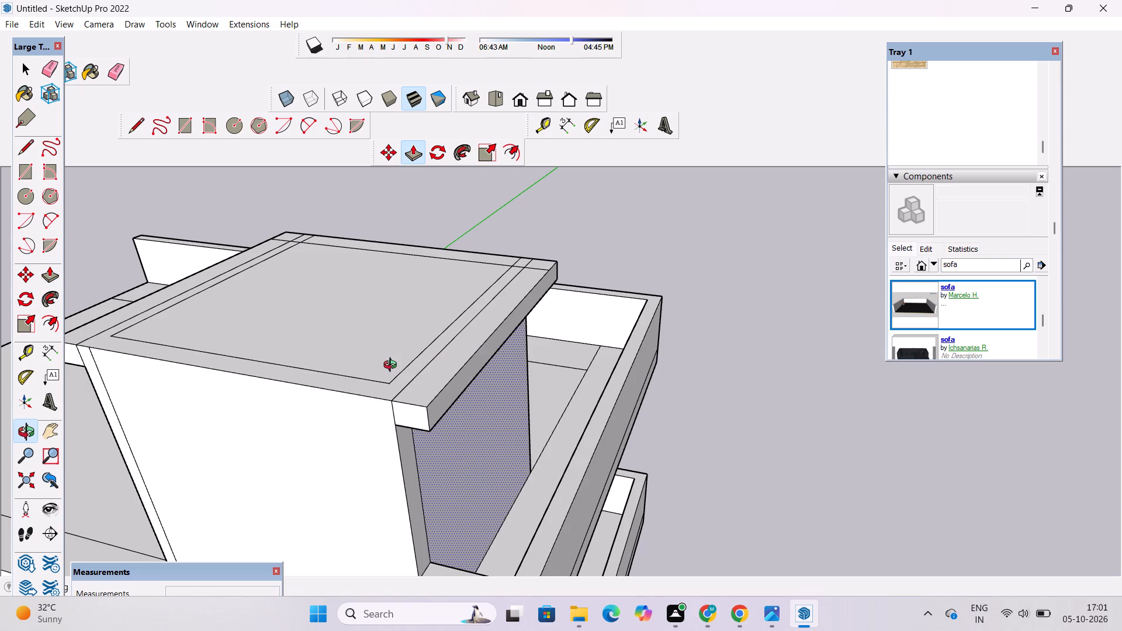
scroll(389, 389, "down", 3)
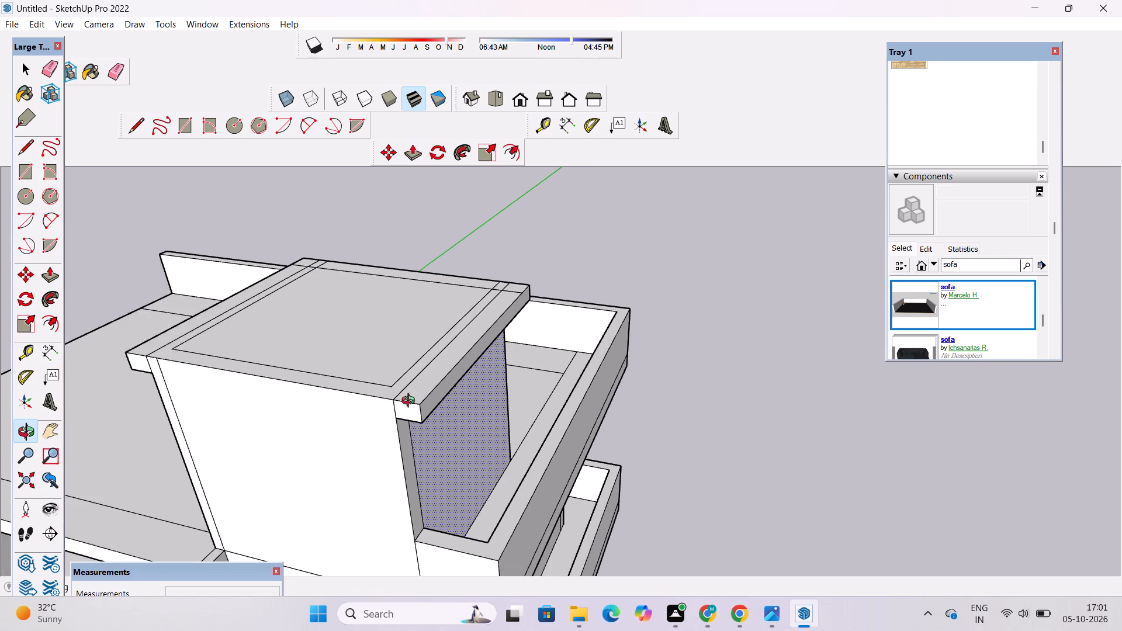
scroll(411, 402, "down", 1)
scroll(470, 408, "up", 3)
left_click_drag(502, 394, 419, 417)
scroll(425, 377, "down", 3)
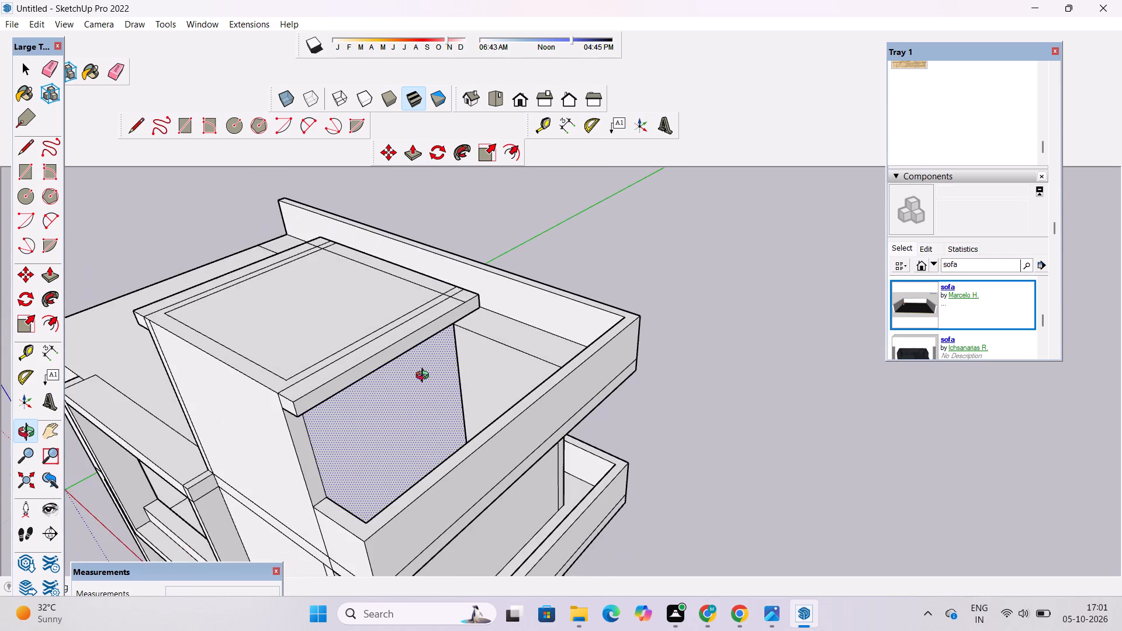
scroll(425, 377, "down", 1)
left_click_drag(537, 353, 390, 378)
scroll(349, 300, "up", 4)
left_click_drag(352, 300, 405, 396, "shift")
left_click_drag(283, 410, 407, 415)
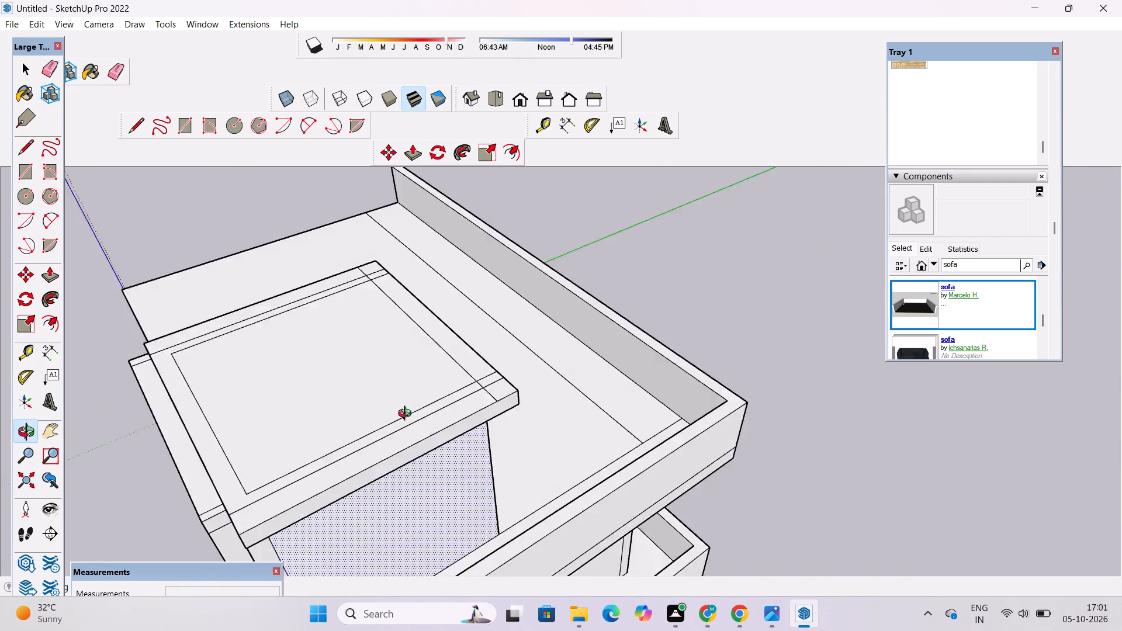
left_click_drag(407, 415, 704, 315)
left_click_drag(569, 393, 420, 344)
left_click_drag(408, 344, 749, 422)
scroll(543, 366, "up", 1)
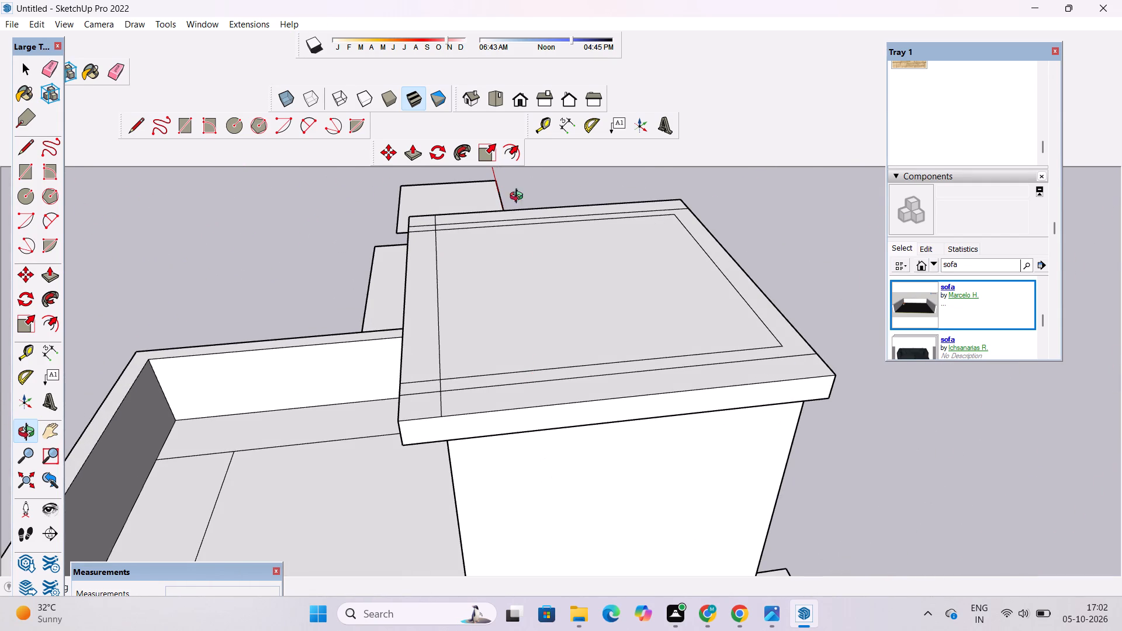
scroll(520, 275, "down", 5)
left_click_drag(427, 333, 642, 415)
left_click_drag(611, 321, 531, 366, "shift")
left_click_drag(518, 381, 522, 359)
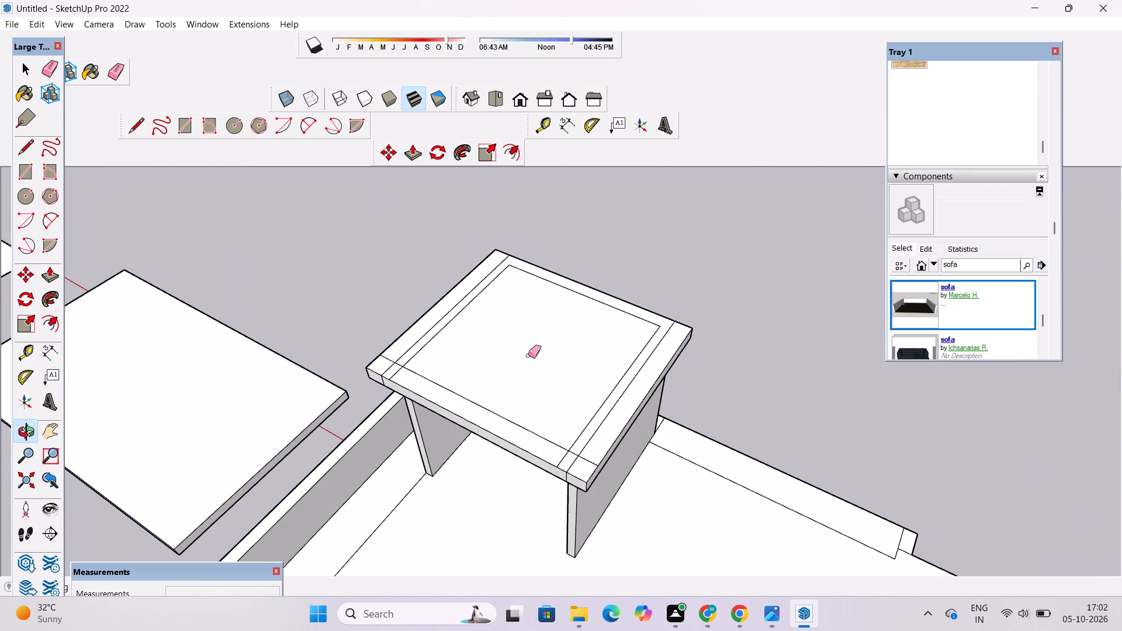
key("e")
scroll(528, 355, "up", 2)
left_click_drag(399, 313, 408, 355)
left_click_drag(368, 353, 362, 374)
left_click_drag(369, 365, 494, 383)
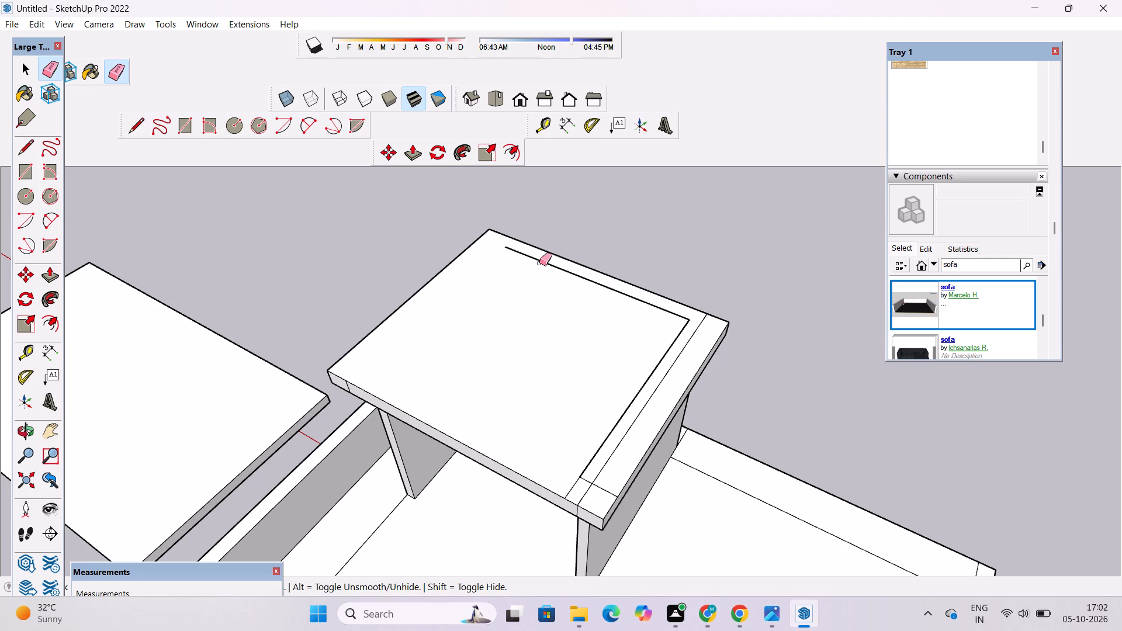
left_click_drag(540, 259, 552, 275)
left_click_drag(677, 320, 687, 366)
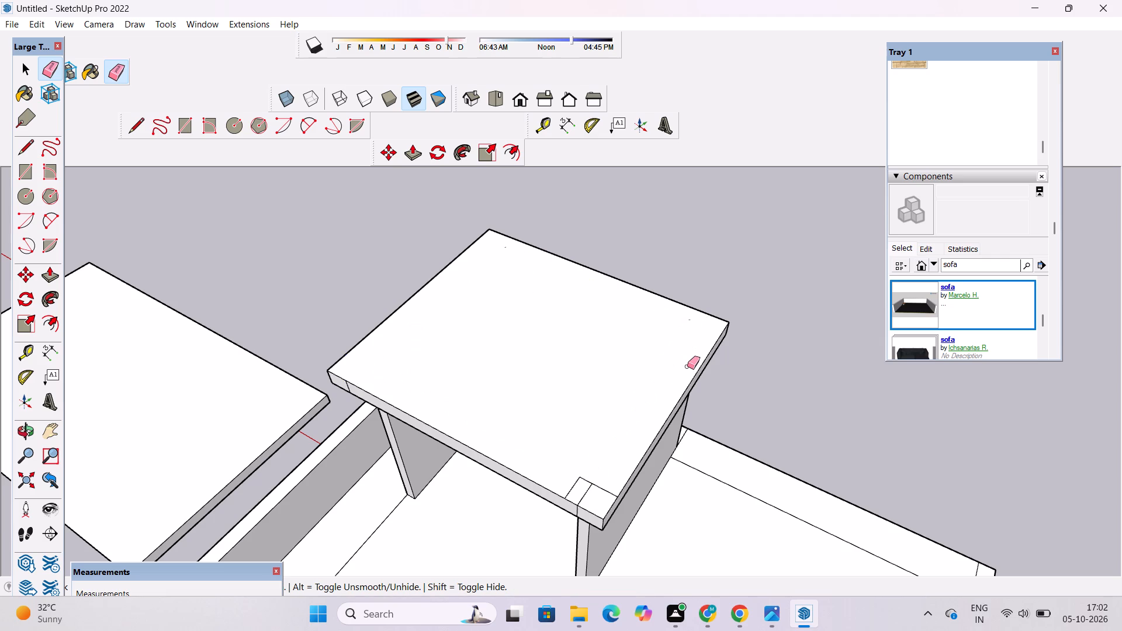
scroll(618, 489, "up", 8)
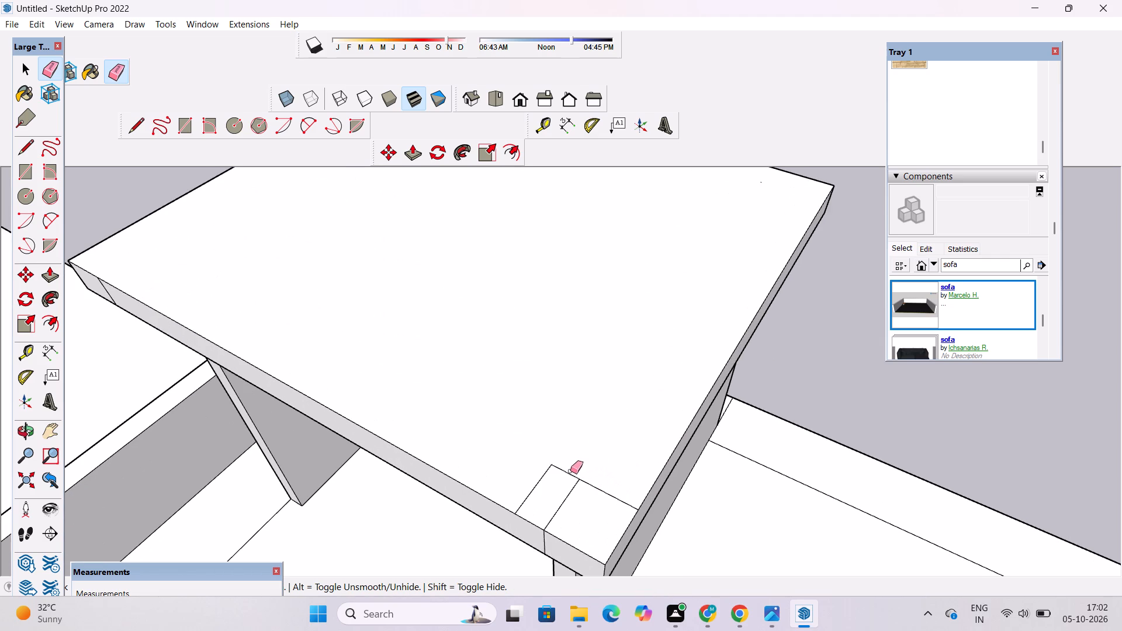
left_click_drag(538, 463, 610, 504)
Erase the short vertical seams at both ends of the slab's edge band on the enclosure's open side.
left_click_drag(549, 541, 543, 542)
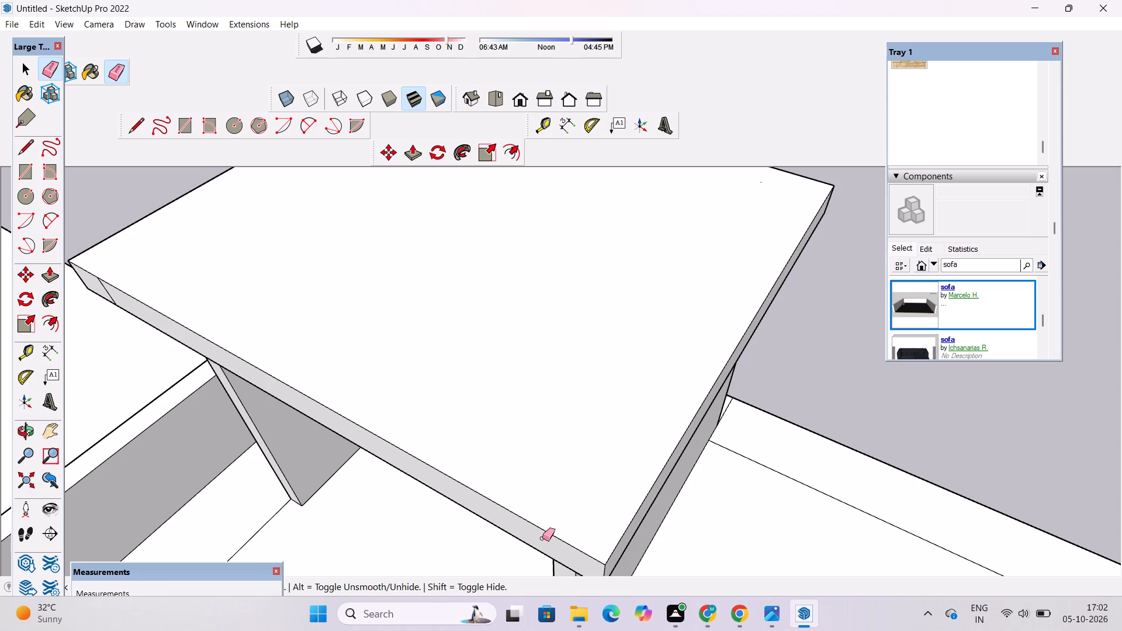
scroll(542, 533, "up", 1)
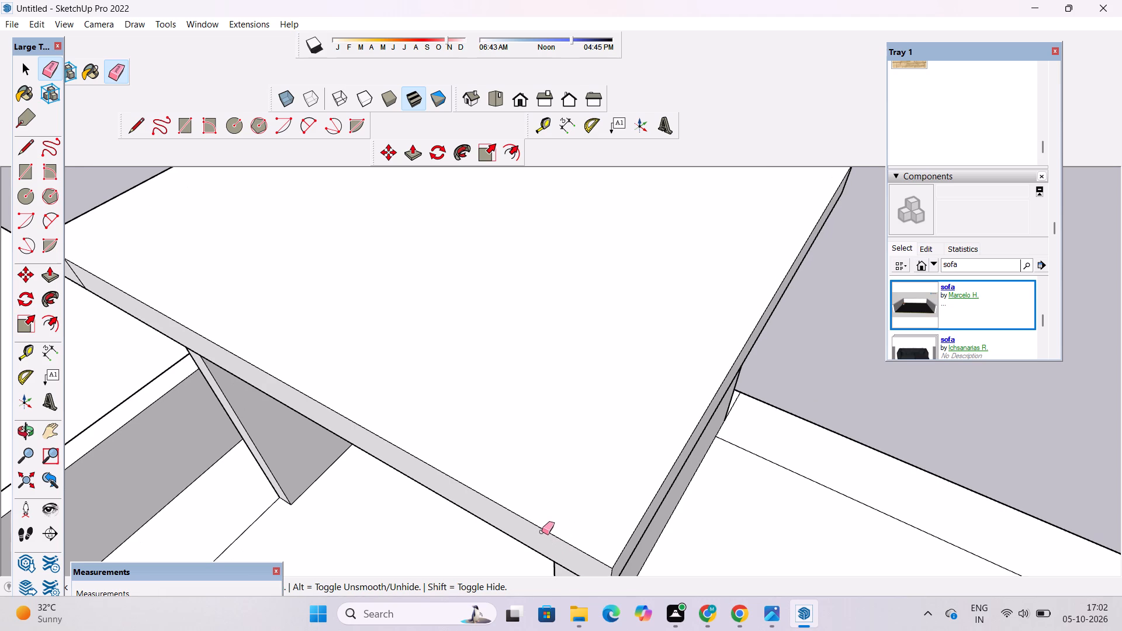
scroll(537, 516, "down", 3)
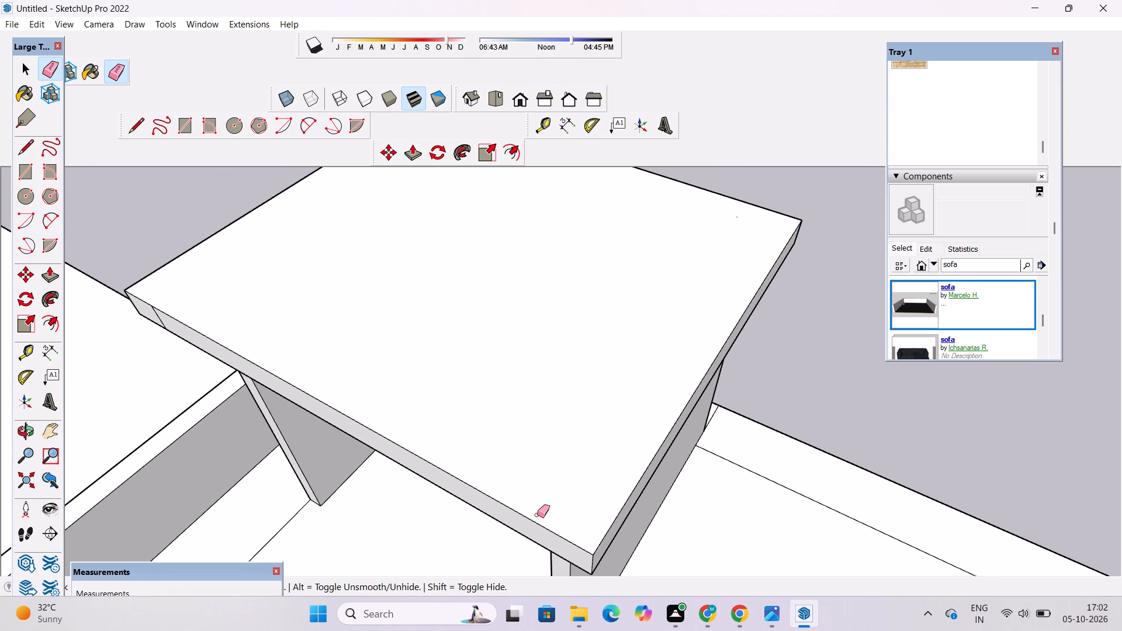
scroll(537, 514, "up", 4)
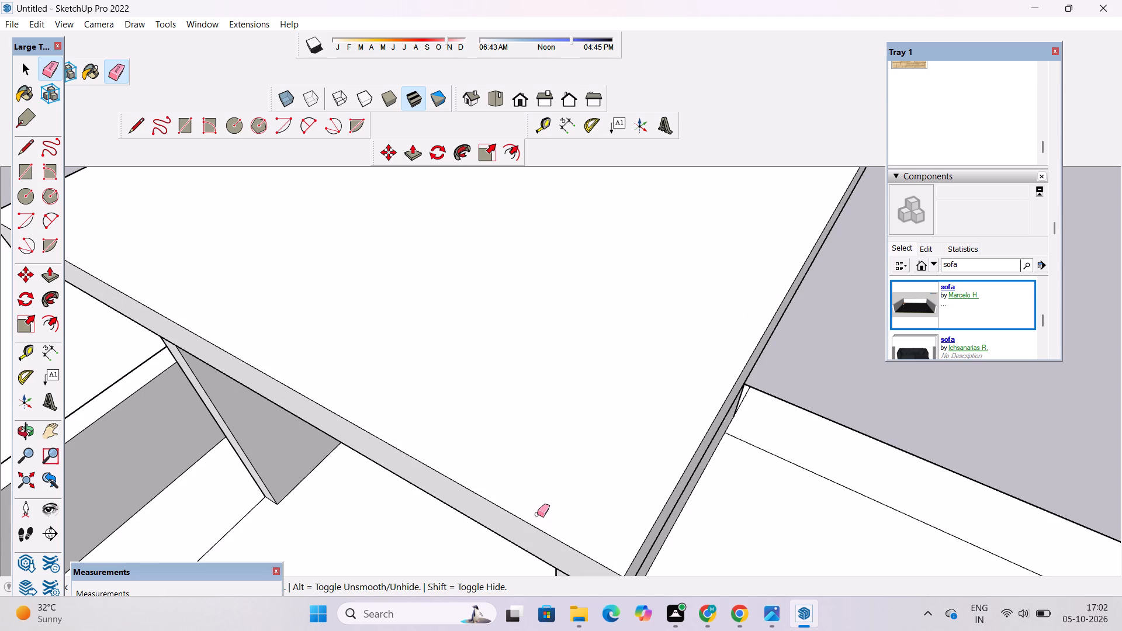
scroll(537, 514, "down", 4)
scroll(537, 514, "up", 4)
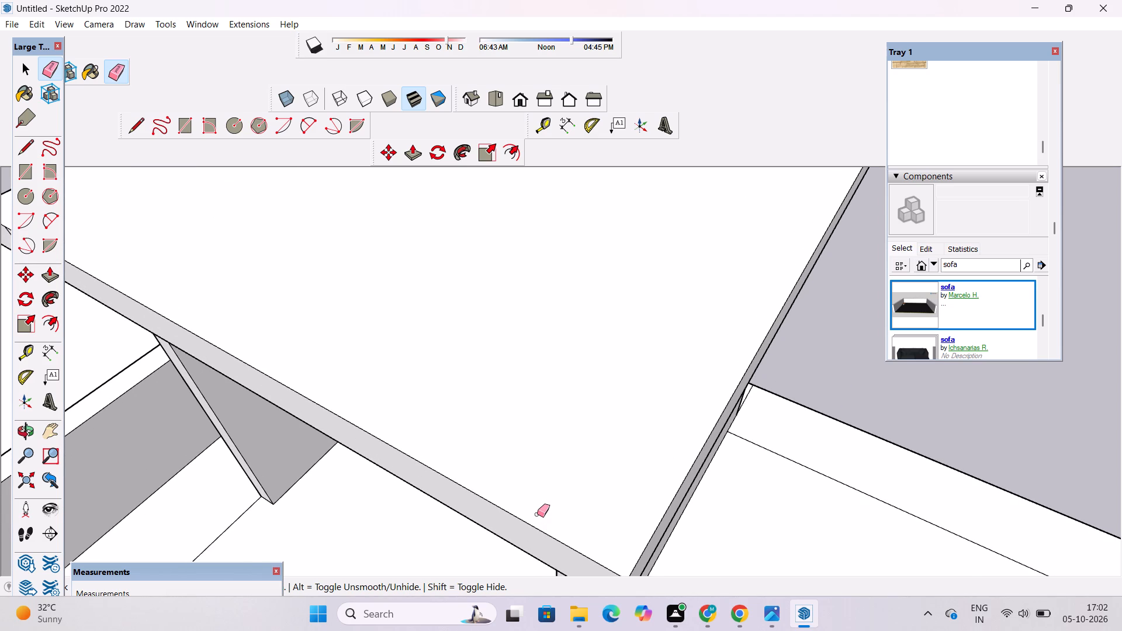
scroll(537, 514, "down", 5)
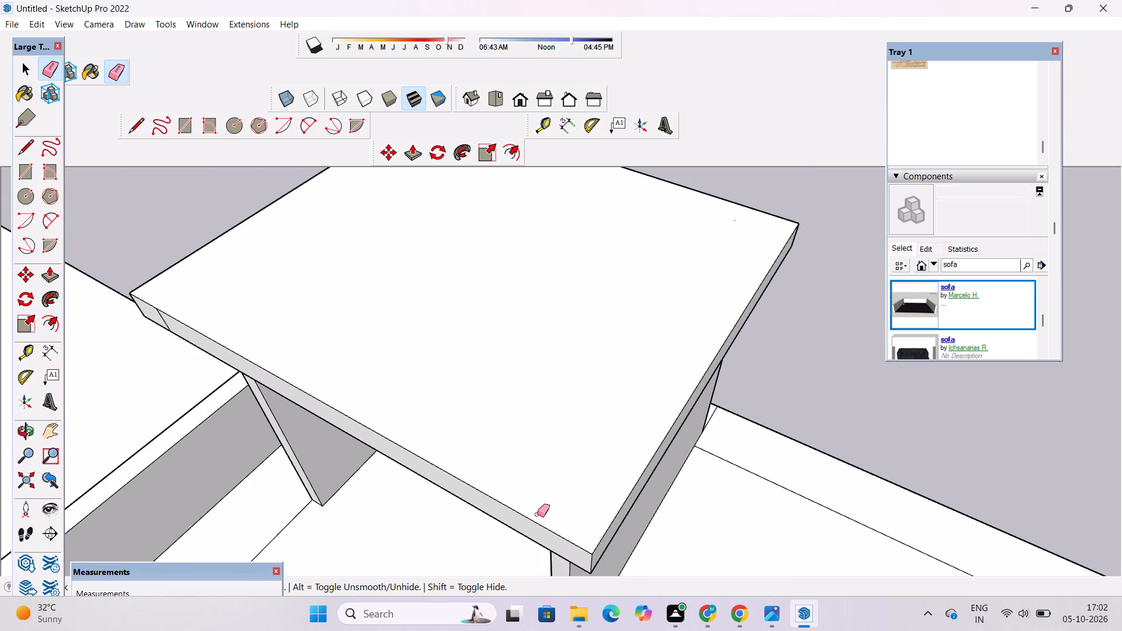
scroll(534, 406, "down", 4)
scroll(759, 476, "up", 3)
scroll(733, 470, "down", 5)
scroll(333, 346, "up", 10)
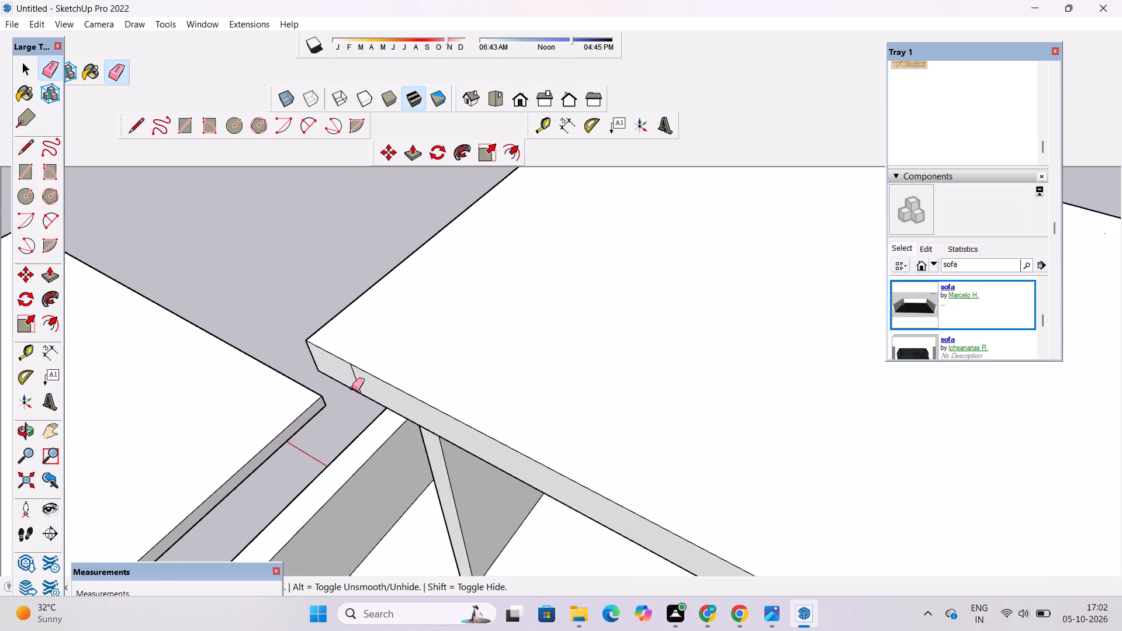
scroll(352, 388, "up", 6)
left_click(360, 367)
Erase the short vertical seams at both slab ends and the long vertical line near the main-roof side on the enclosure's front face.
key("o")
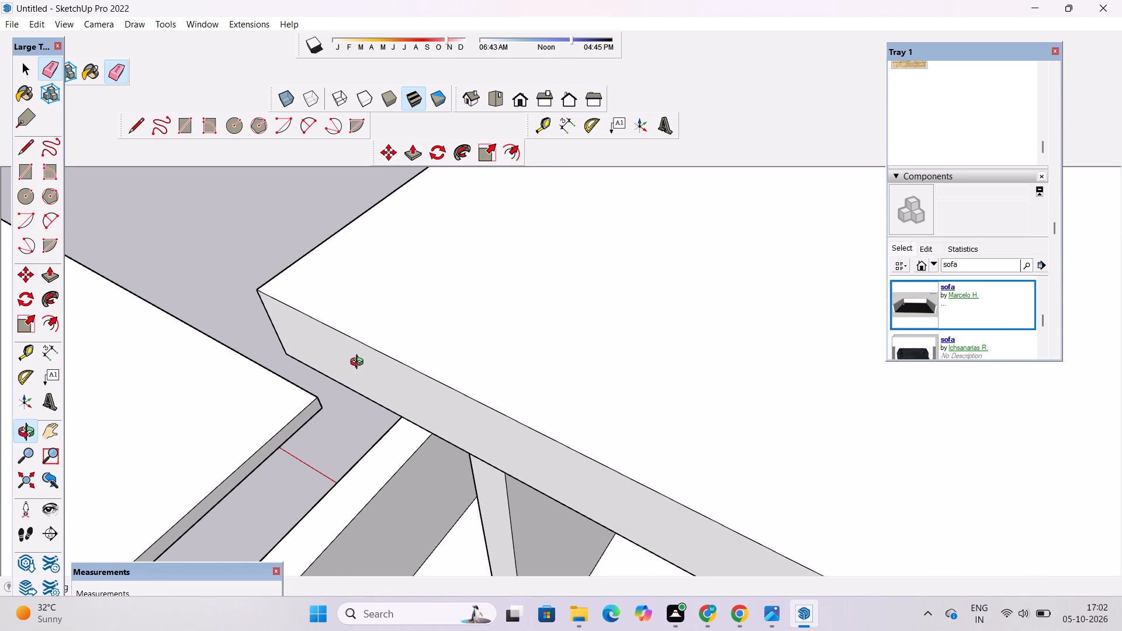
scroll(355, 365, "down", 5)
left_click_drag(477, 406, 340, 301)
scroll(314, 302, "down", 6)
left_click_drag(585, 349, 198, 371)
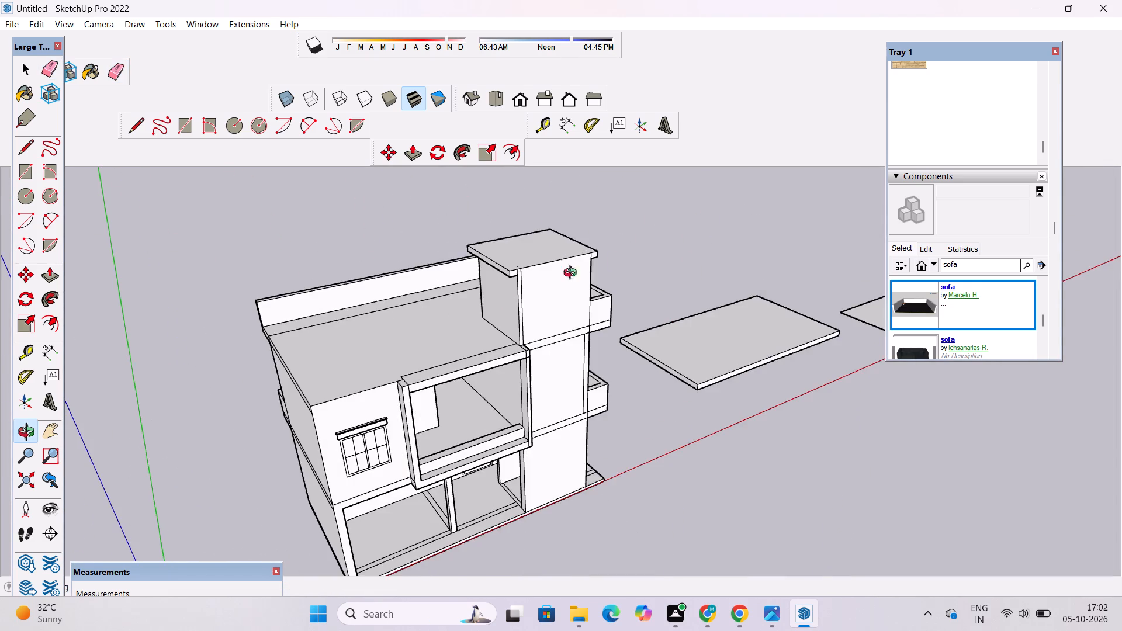
scroll(638, 259, "up", 4)
left_click_drag(602, 287, 330, 325)
left_click_drag(478, 249, 521, 342, "shift")
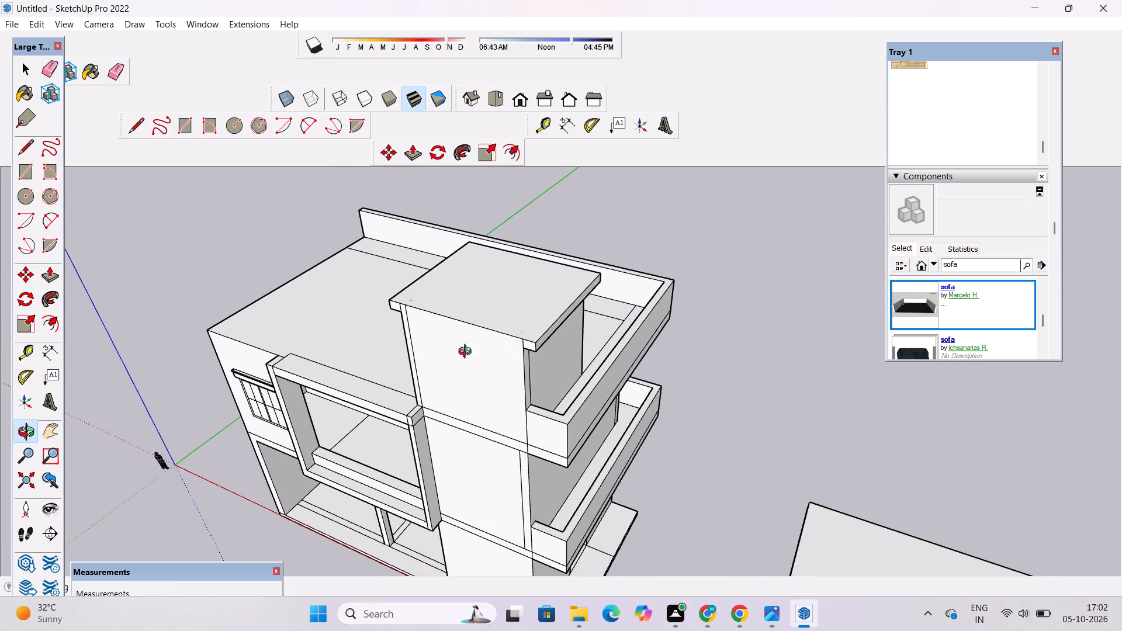
scroll(416, 350, "up", 4)
left_click_drag(416, 342, 424, 285)
left_click_drag(426, 270, 452, 335, "shift")
scroll(431, 266, "up", 5)
left_click_drag(437, 323, 459, 326)
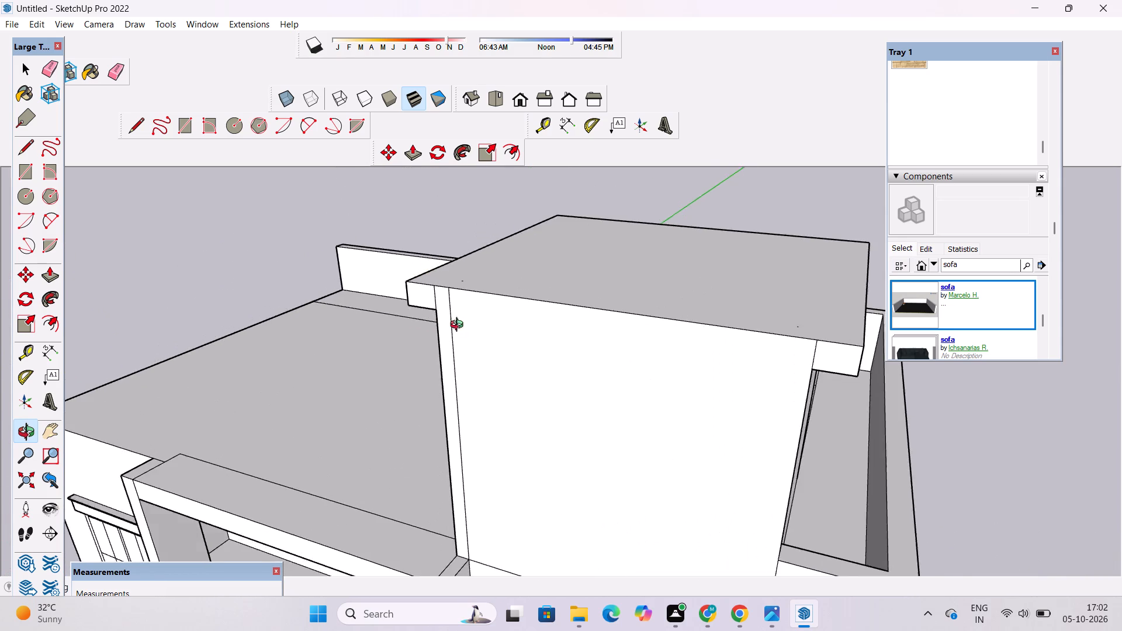
left_click_drag(459, 326, 510, 328)
left_click_drag(510, 327, 479, 343, "shift")
left_click_drag(479, 343, 480, 318)
key("e")
scroll(478, 320, "up", 4)
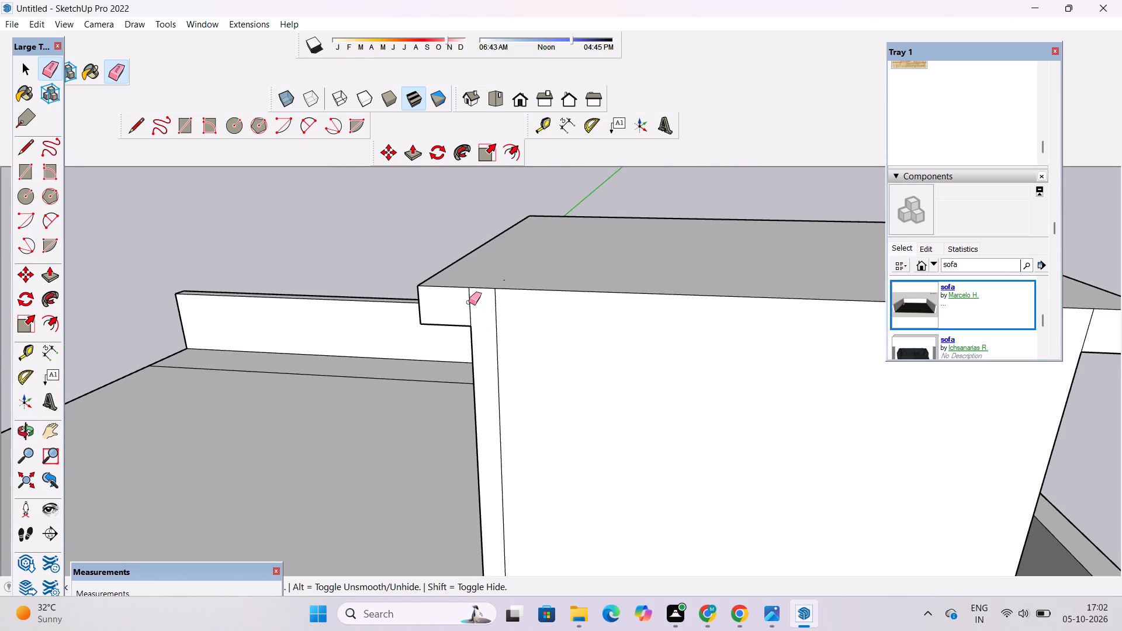
left_click(469, 302)
left_click_drag(494, 315, 497, 325)
scroll(261, 313, "down", 6)
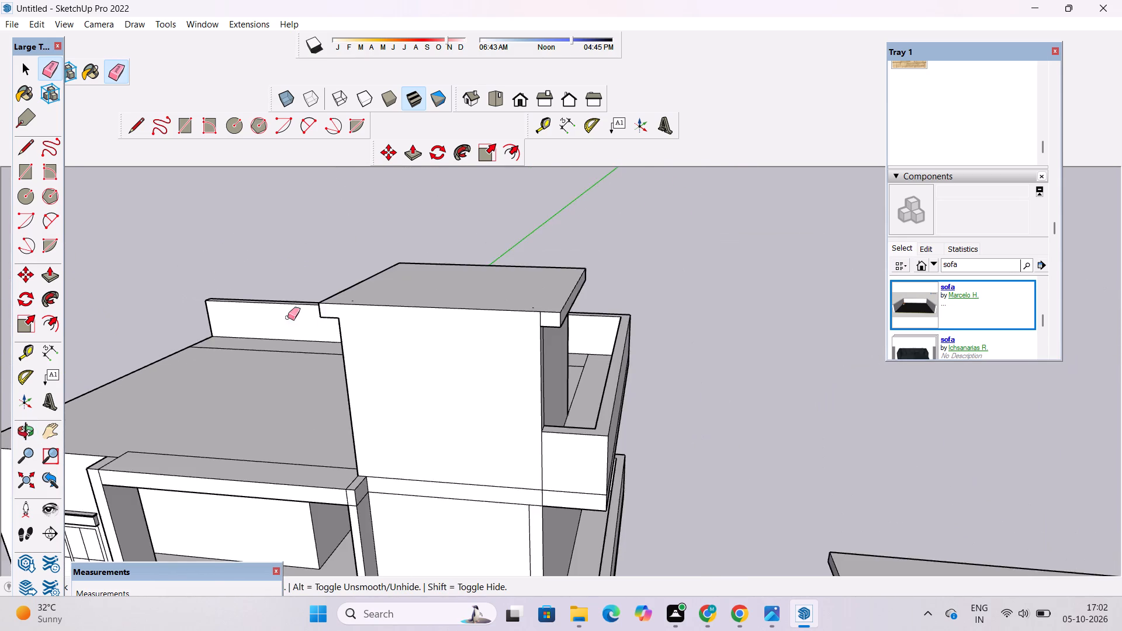
scroll(321, 331, "down", 2)
scroll(467, 315, "up", 15)
left_click_drag(488, 295, 466, 313)
Erase the tiny stray edge on the slab's top face near the front corner on the balcony side.
scroll(468, 313, "down", 6)
key("o")
scroll(472, 310, "down", 4)
scroll(448, 291, "up", 4)
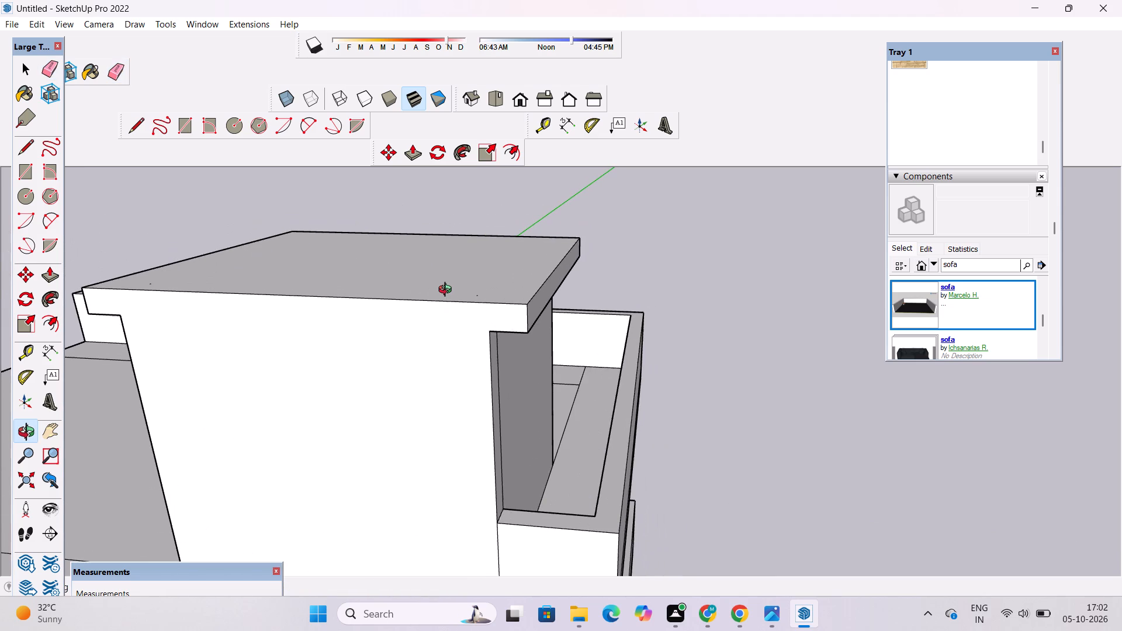
key("e")
scroll(487, 293, "up", 5)
left_click(469, 299)
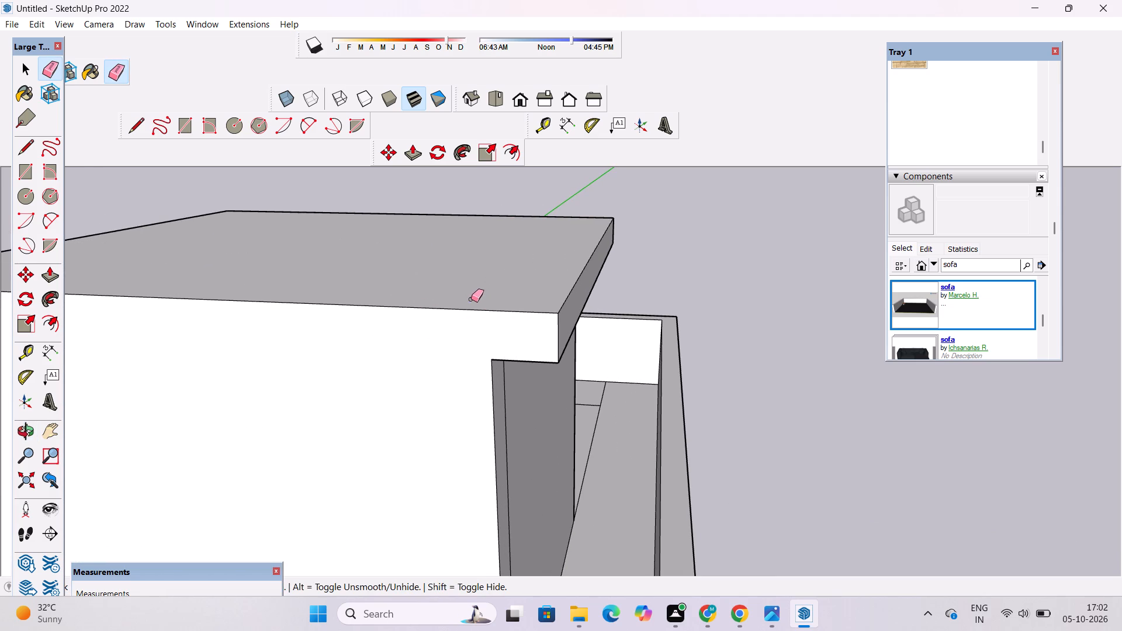
Erase the leftover vertical line on the enclosure's balcony-side wall near its front corner.
key("o")
scroll(455, 293, "down", 6)
left_click_drag(380, 382, 379, 379)
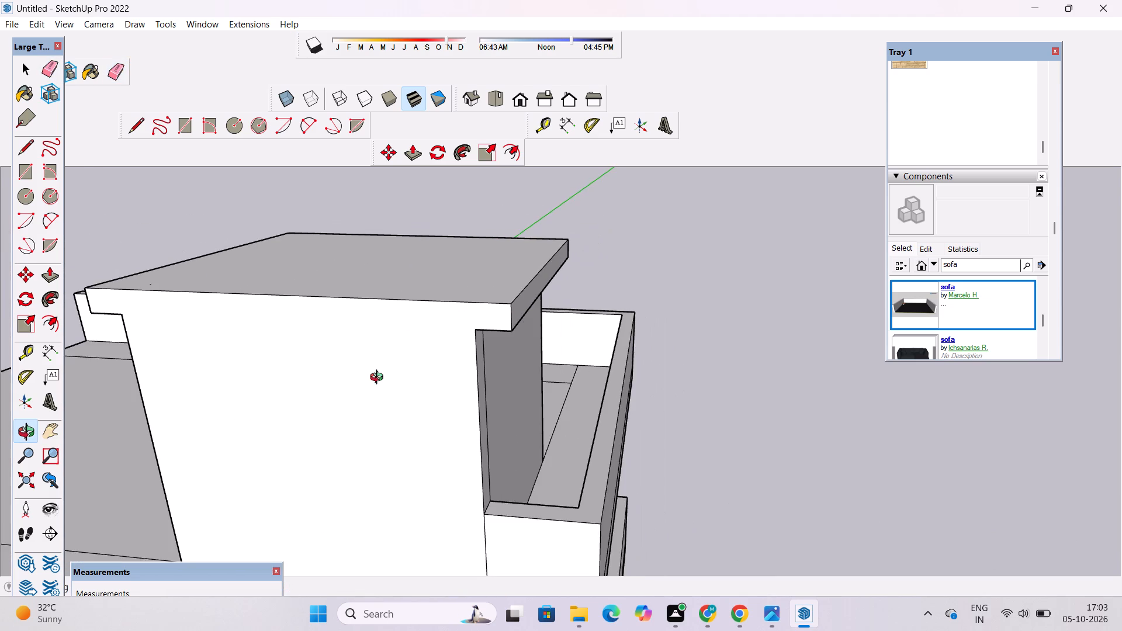
left_click_drag(379, 379, 381, 359)
left_click_drag(479, 382, 309, 412)
key("e")
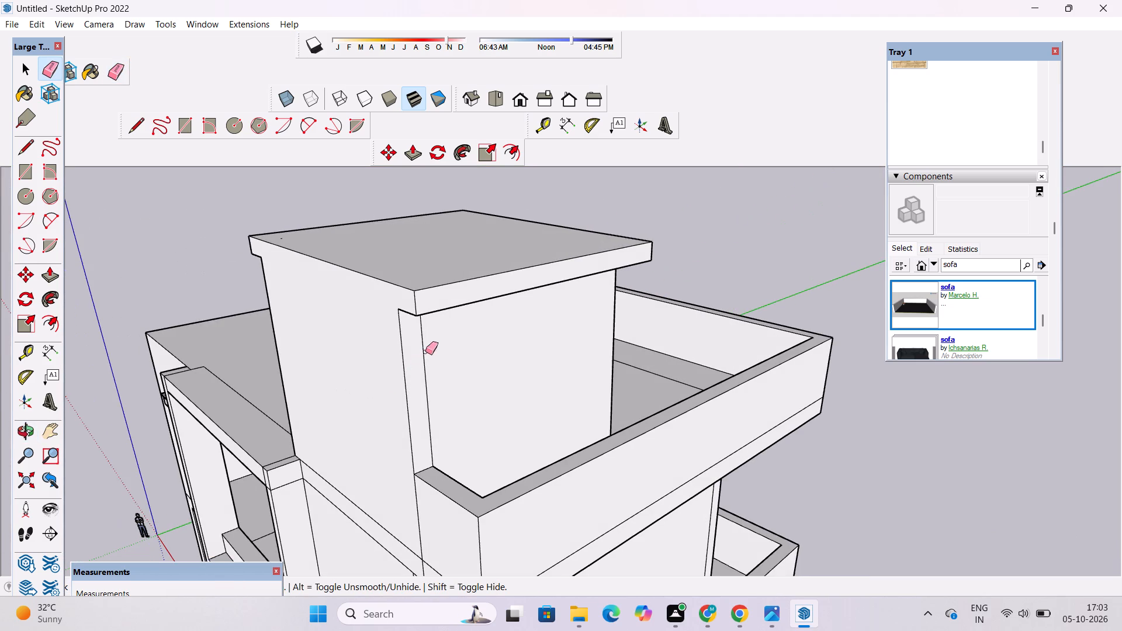
left_click_drag(425, 352, 418, 367)
Erase the leftover corner lines and seams from the underside of the slab's overhangs around the open side and balcony-side wall.
key("o")
scroll(450, 337, "down", 5)
left_click_drag(652, 321, 380, 292)
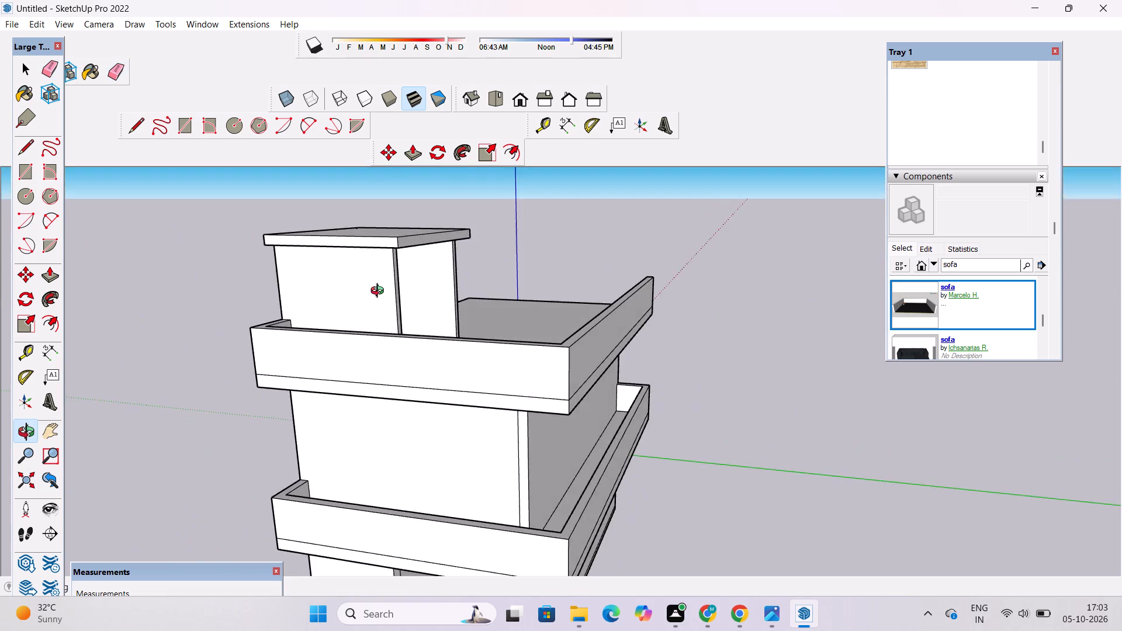
left_click_drag(380, 292, 467, 196)
scroll(441, 214, "up", 7)
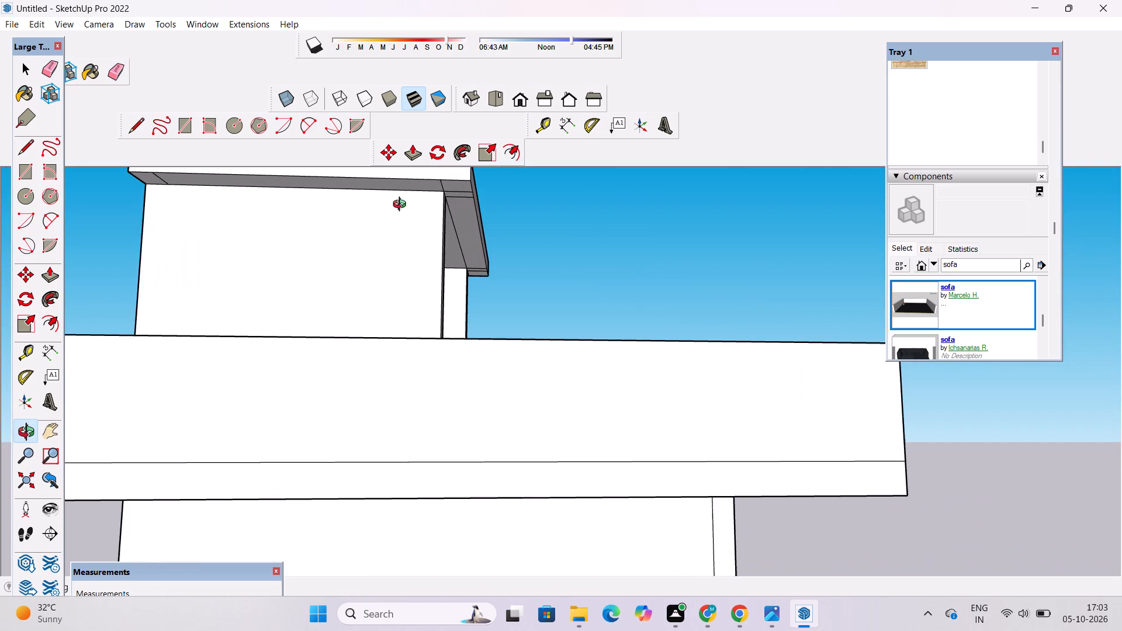
key("e")
left_click_drag(455, 189, 458, 199)
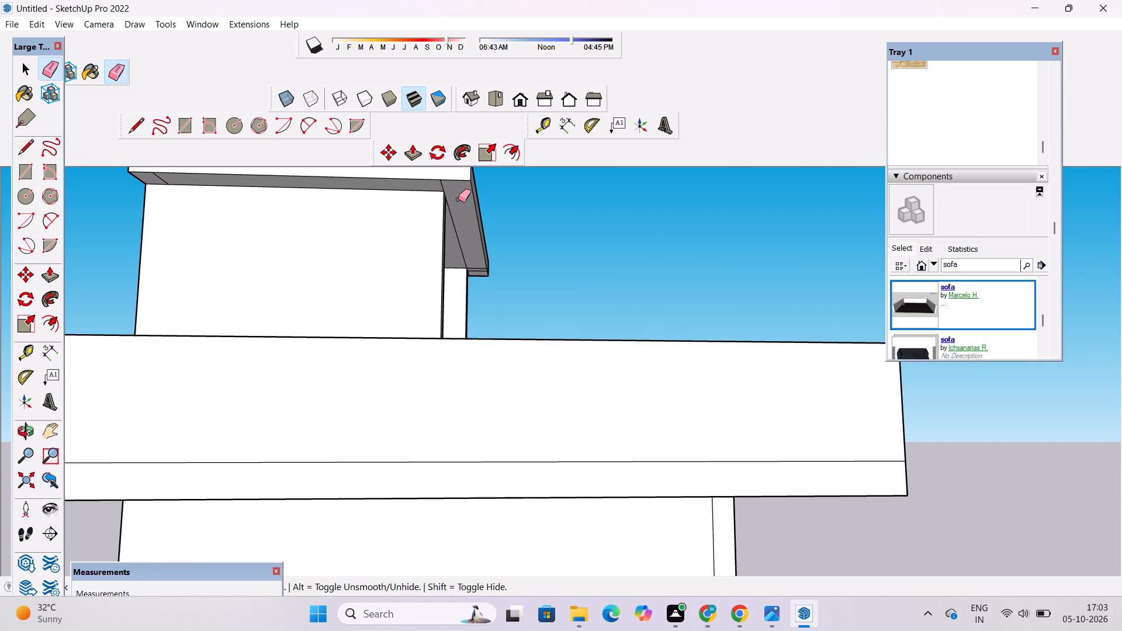
left_click_drag(458, 207, 453, 228)
scroll(477, 273, "up", 10)
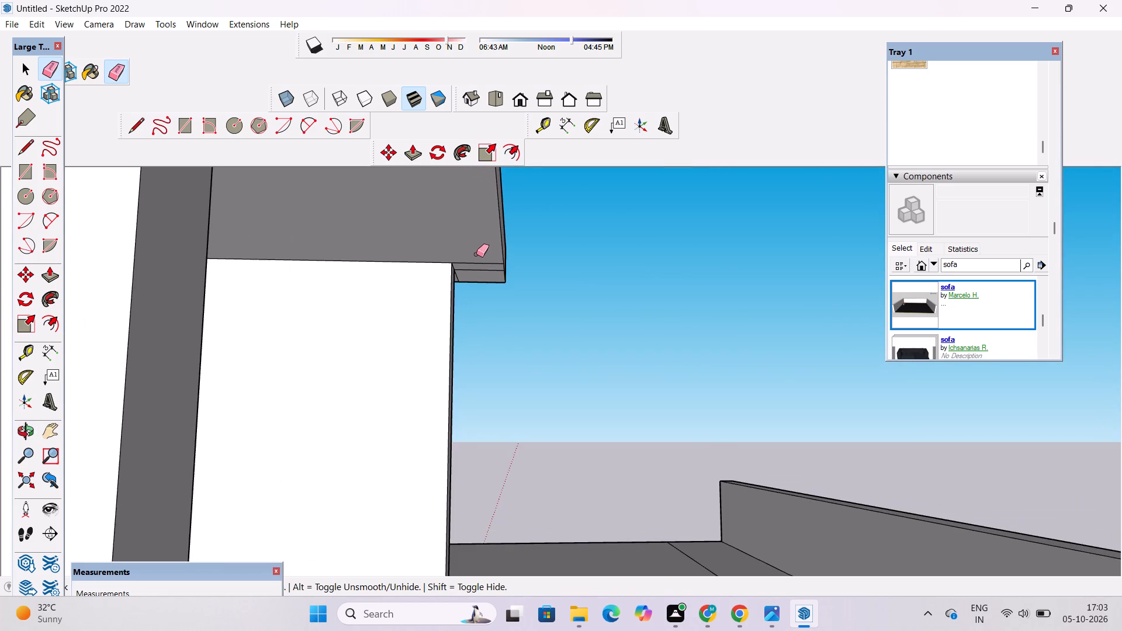
left_click_drag(480, 249, 479, 273)
scroll(466, 296, "up", 4)
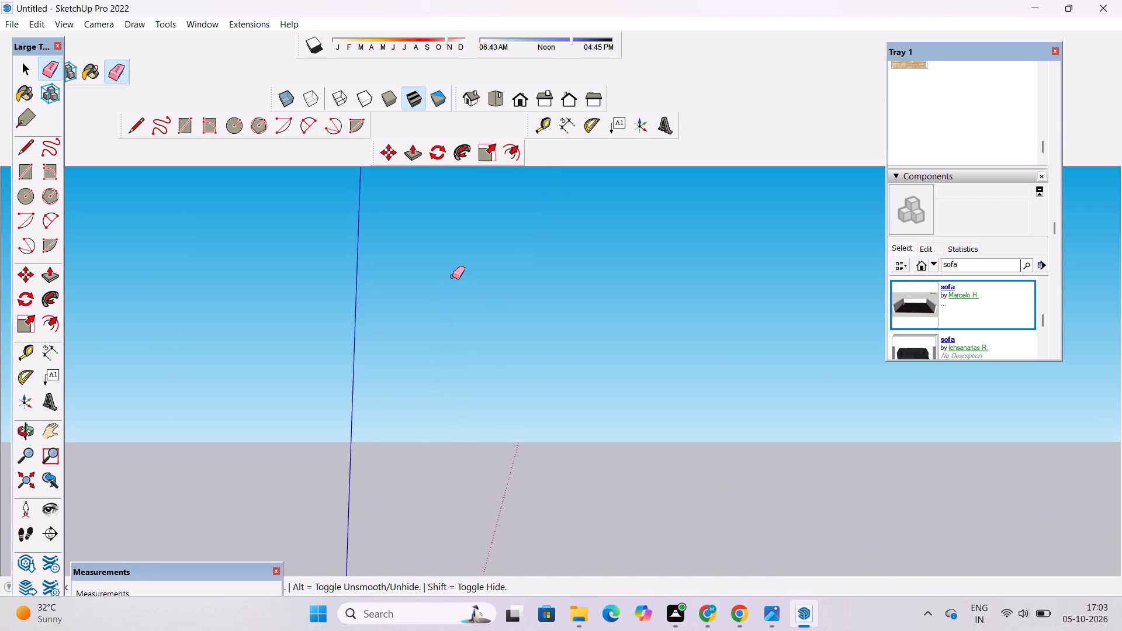
scroll(451, 276, "down", 4)
scroll(429, 240, "up", 8)
left_click_drag(431, 229, 423, 242)
scroll(556, 328, "down", 9)
scroll(561, 303, "up", 14)
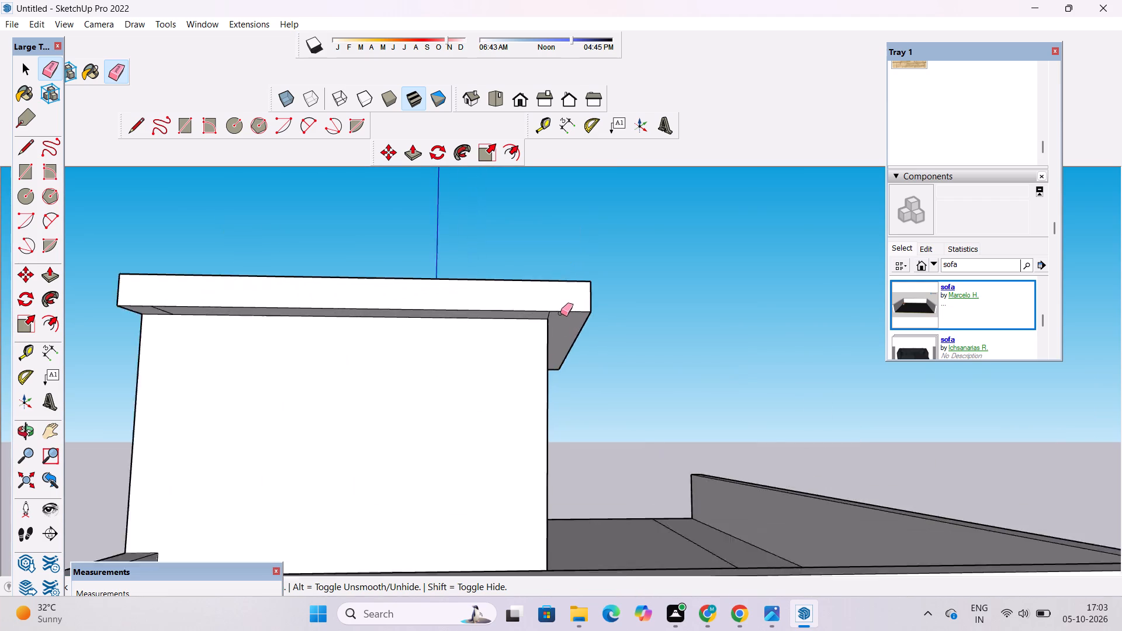
scroll(560, 313, "up", 7)
left_click(531, 318)
scroll(639, 300, "down", 7)
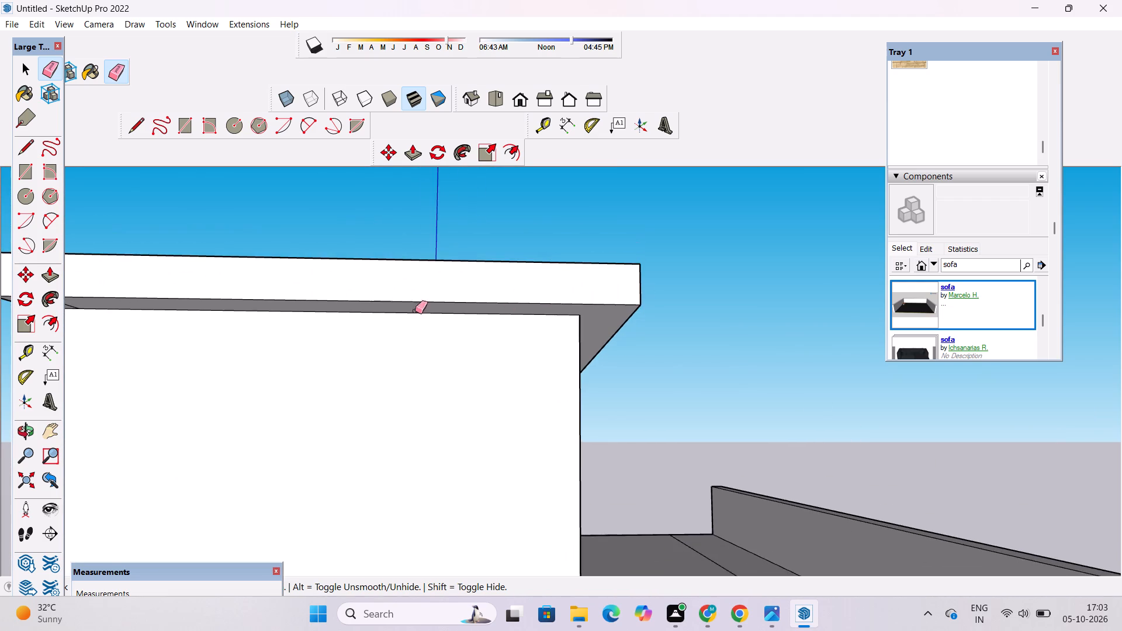
scroll(596, 298, "down", 5)
scroll(204, 304, "up", 6)
scroll(290, 304, "up", 2)
scroll(273, 303, "down", 5)
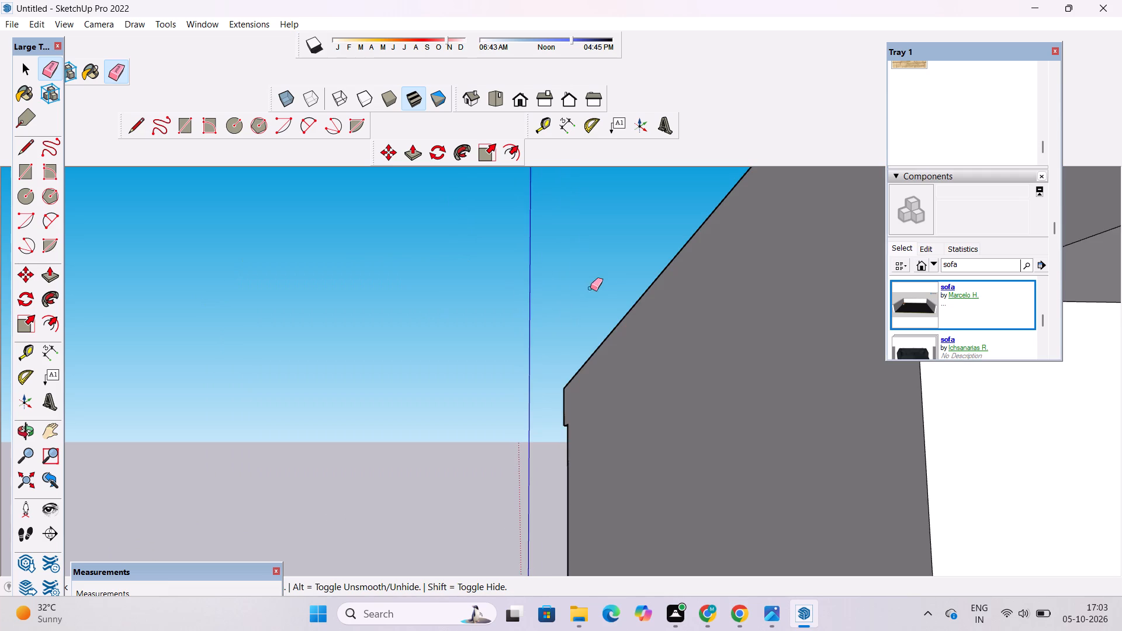
scroll(541, 280, "up", 4)
left_click_drag(551, 286, 557, 293)
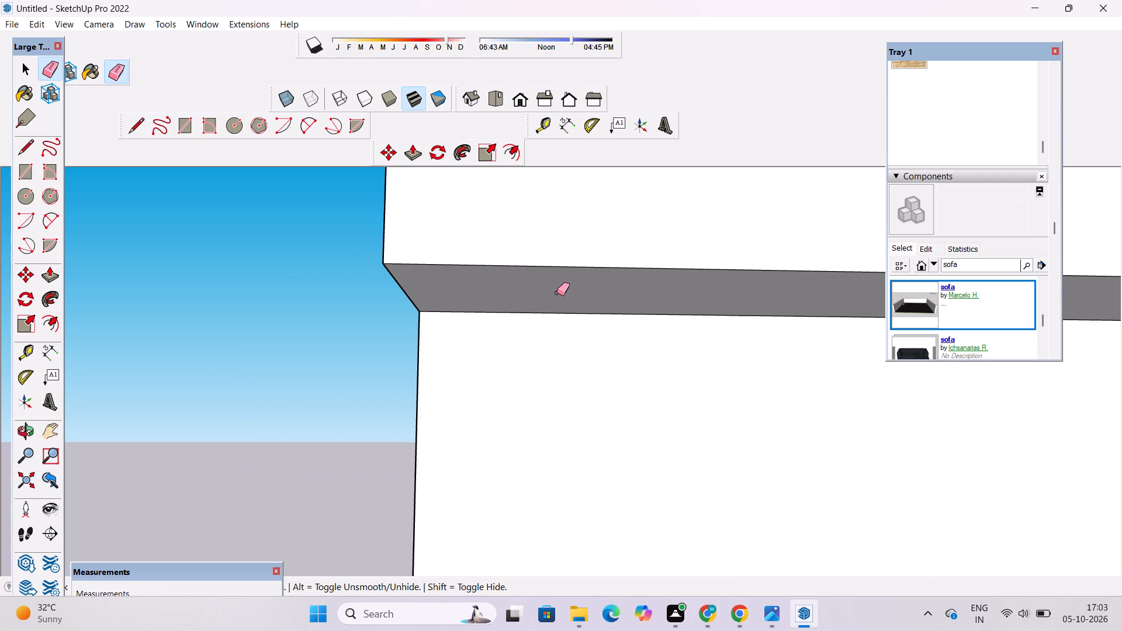
Draw a line across the enclosure's front face between the slab's two lower inner corners to separate the slab band from the wall.
key("o")
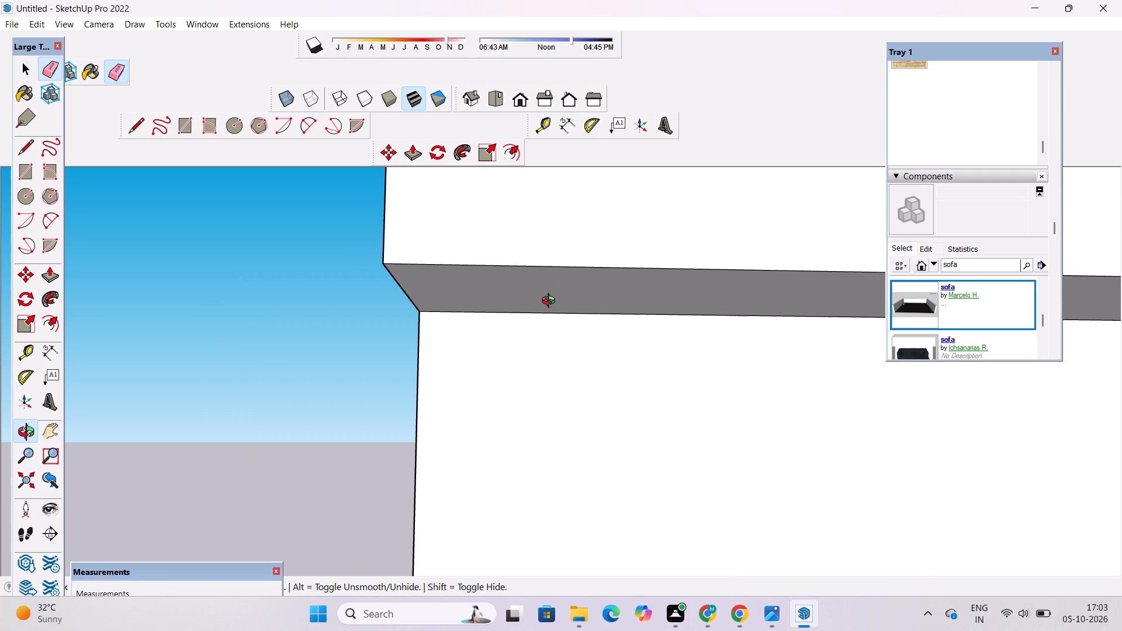
scroll(551, 302, "down", 6)
left_click_drag(611, 340, 419, 311)
scroll(377, 317, "down", 10)
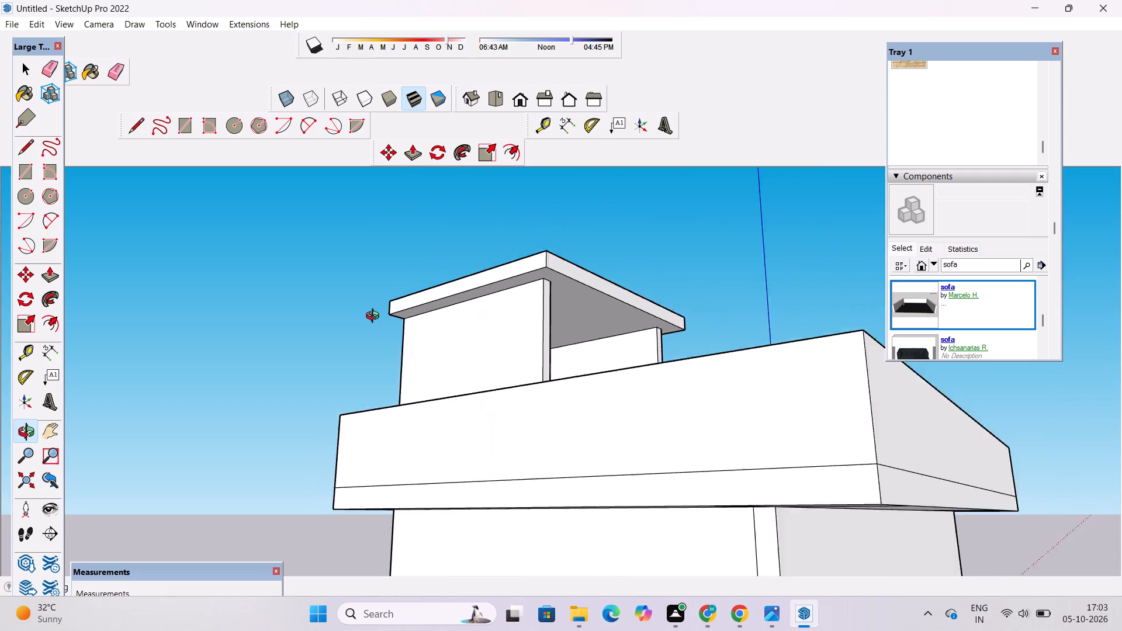
scroll(375, 317, "down", 2)
left_click_drag(376, 331, 895, 443)
scroll(641, 400, "down", 5)
left_click_drag(625, 412, 632, 275)
left_click_drag(546, 334, 845, 497)
scroll(572, 320, "up", 5)
left_click_drag(459, 368, 481, 378)
scroll(643, 366, "up", 3)
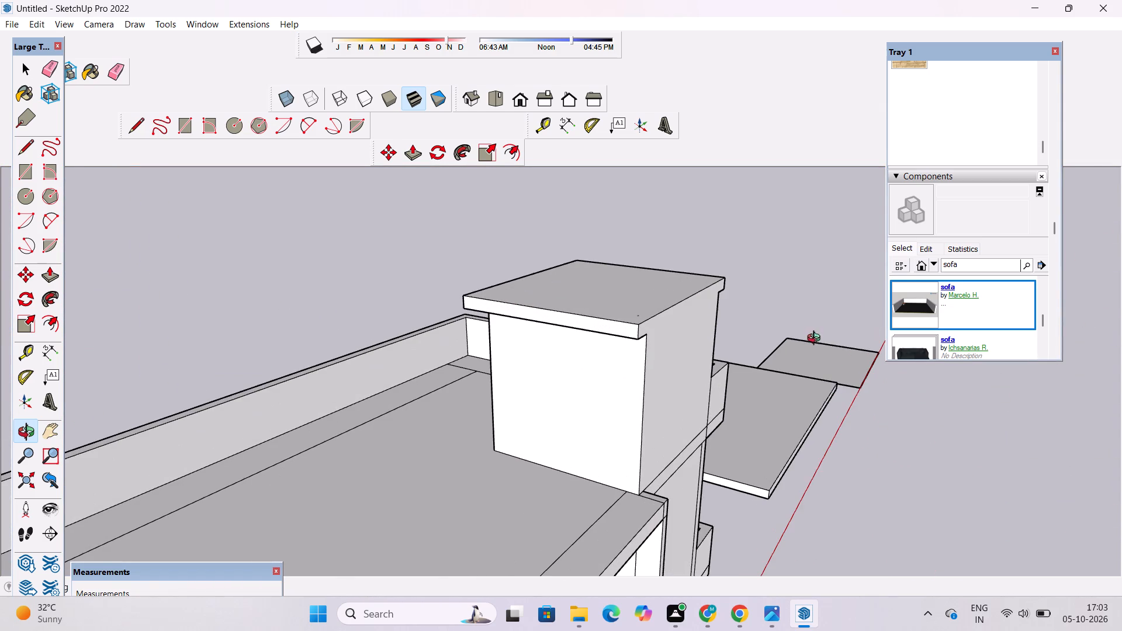
scroll(788, 334, "up", 3)
scroll(756, 320, "down", 3)
key("l")
scroll(717, 308, "up", 3)
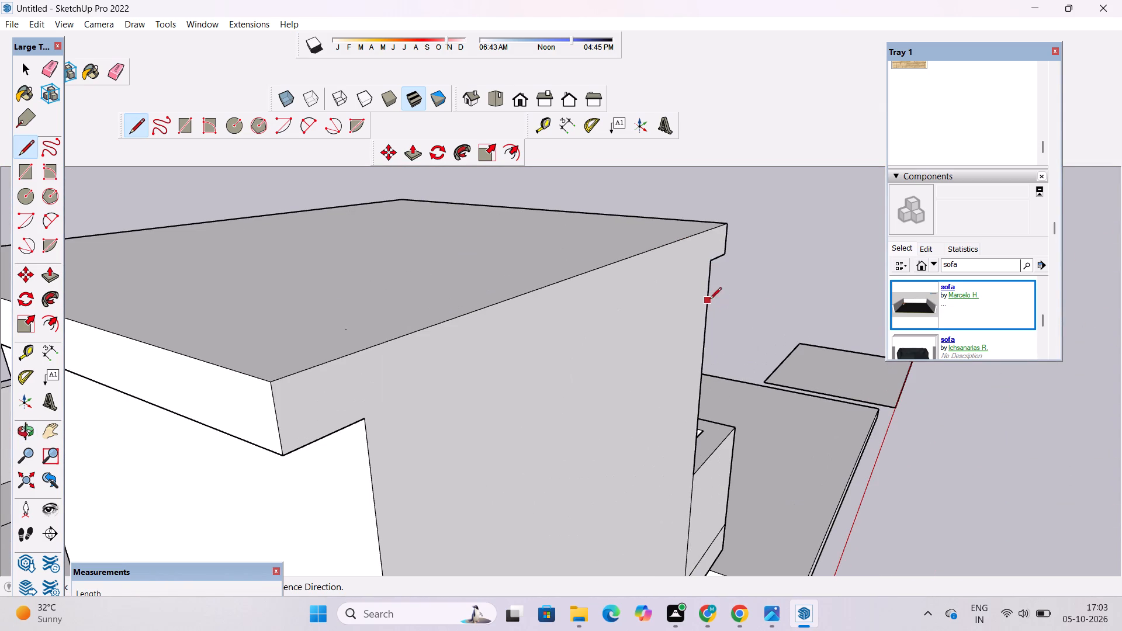
left_click(709, 261)
scroll(642, 287, "down", 4)
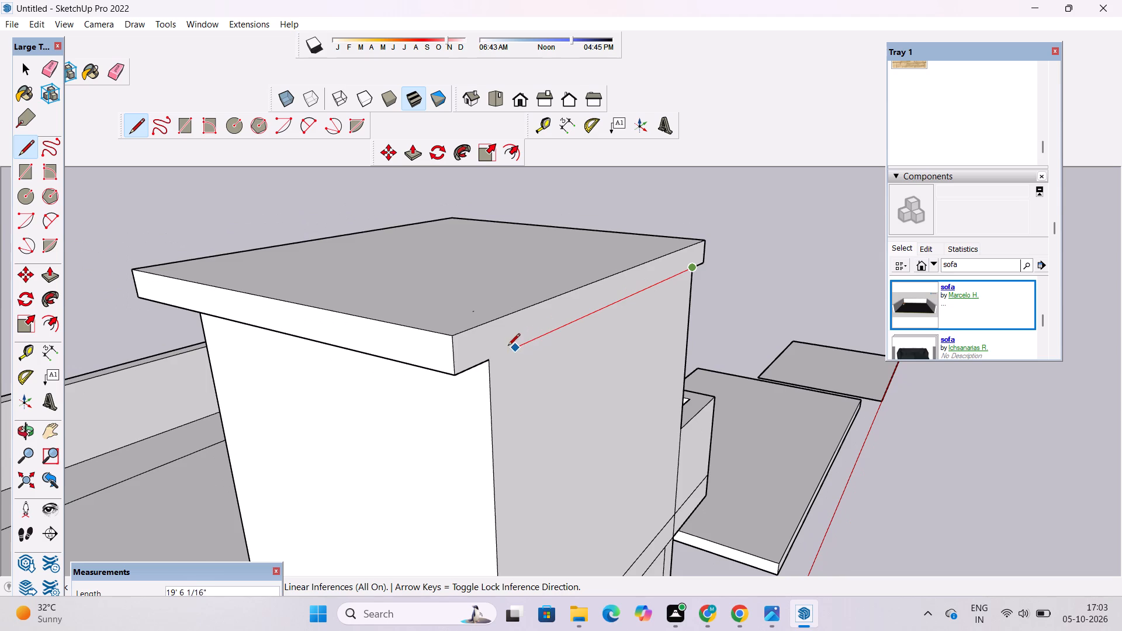
left_click(484, 363)
Push/Pull the slab's front edge band outward 1.5'.
key("space")
left_click(539, 318)
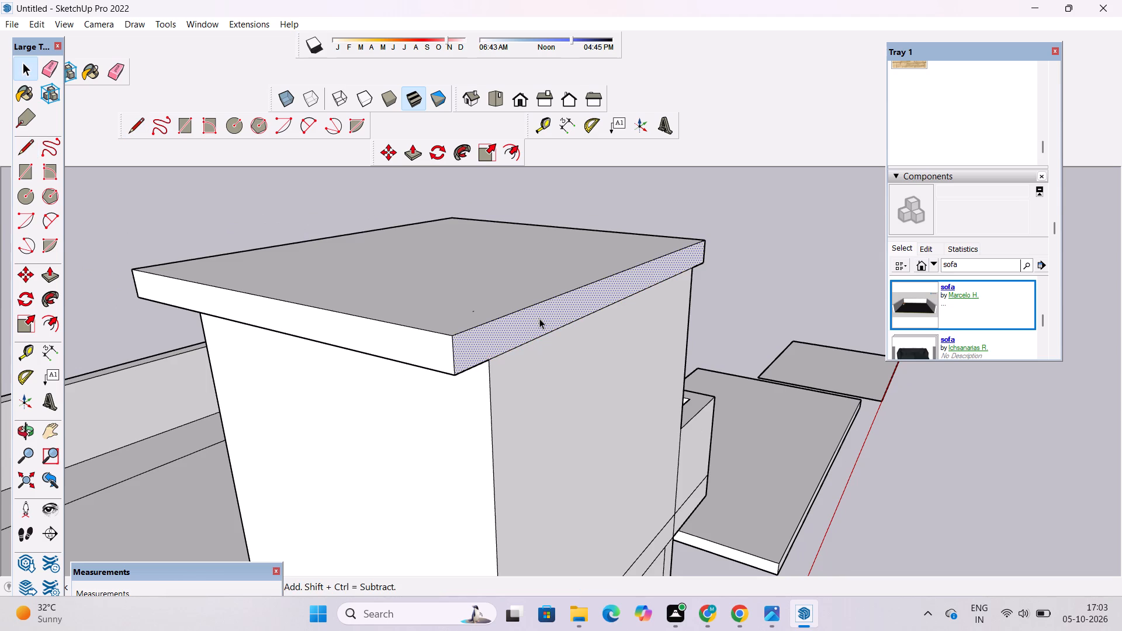
key("p")
left_click(539, 318)
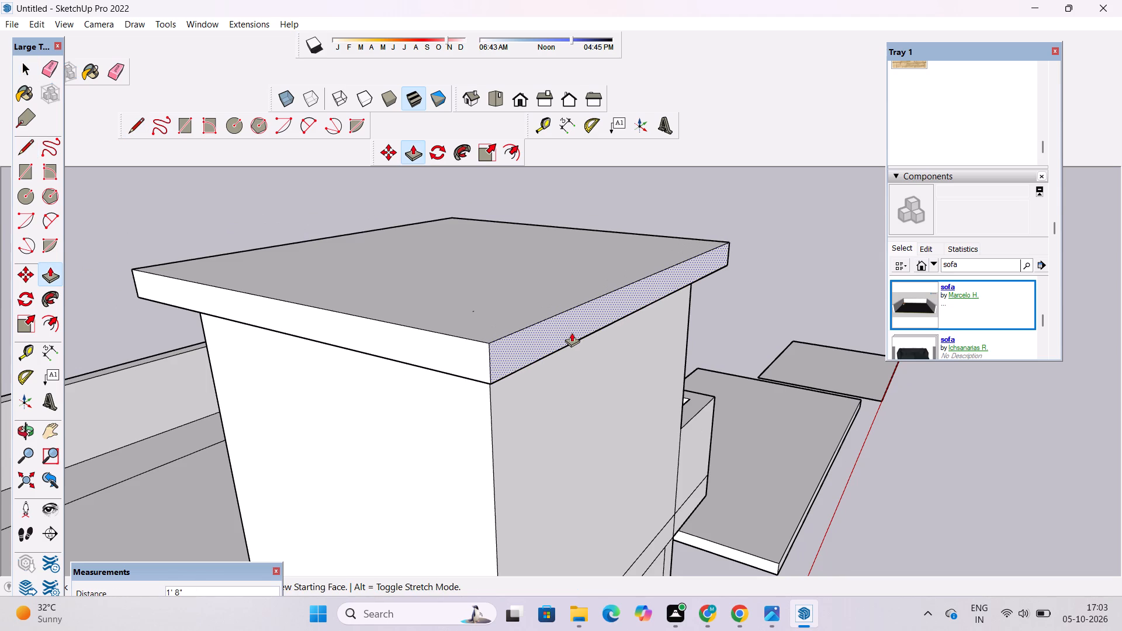
type("1.5'")
key("Return")
Examine the slab's front overhang and underside from below and from the front of the house.
key("o")
scroll(571, 339, "down", 3)
left_click_drag(539, 418, 532, 330)
scroll(620, 229, "down", 4)
scroll(682, 266, "up", 4)
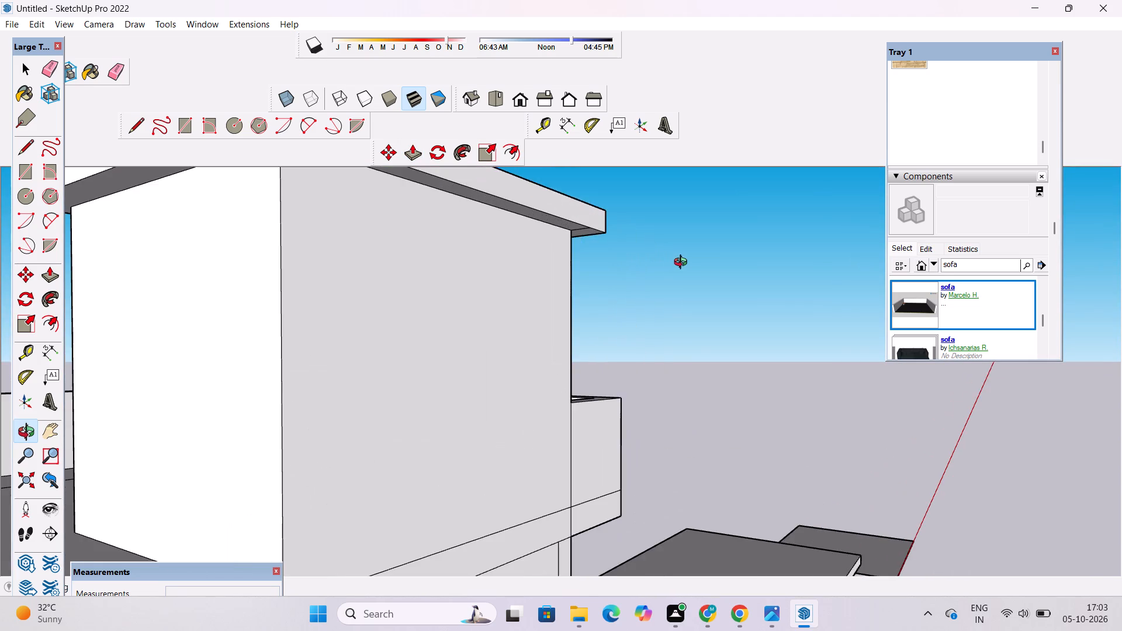
left_click_drag(626, 268, 671, 417)
scroll(668, 410, "down", 6)
left_click_drag(712, 471, 537, 220)
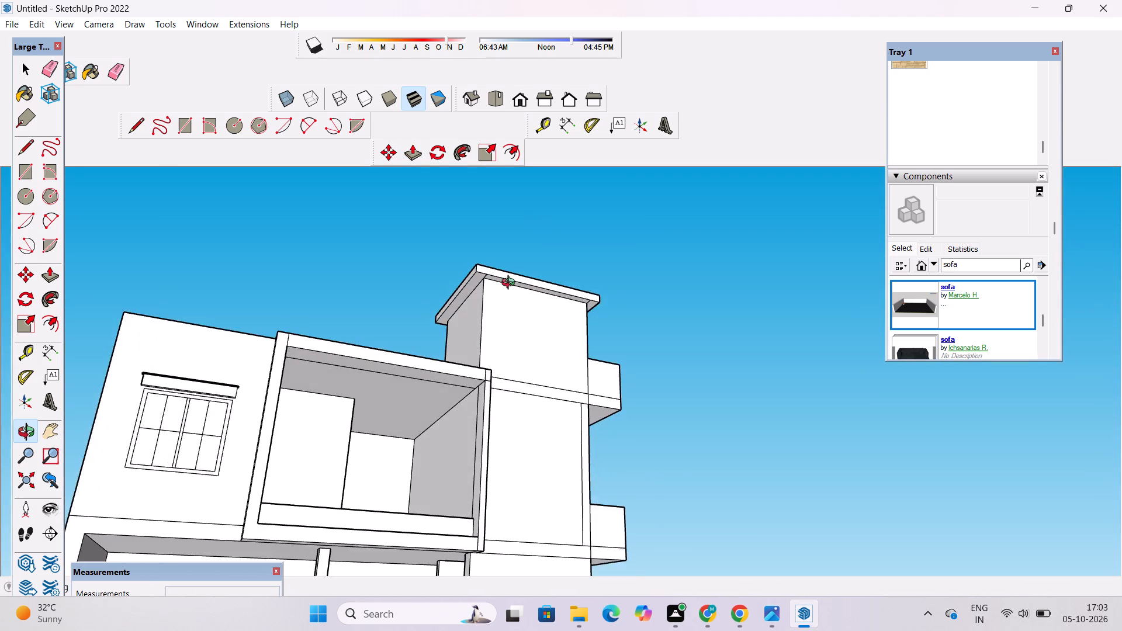
Erase the two leftover corner seams from the underside of the enclosure slab's front overhang.
scroll(511, 284, "up", 8)
key("e")
scroll(467, 269, "up", 9)
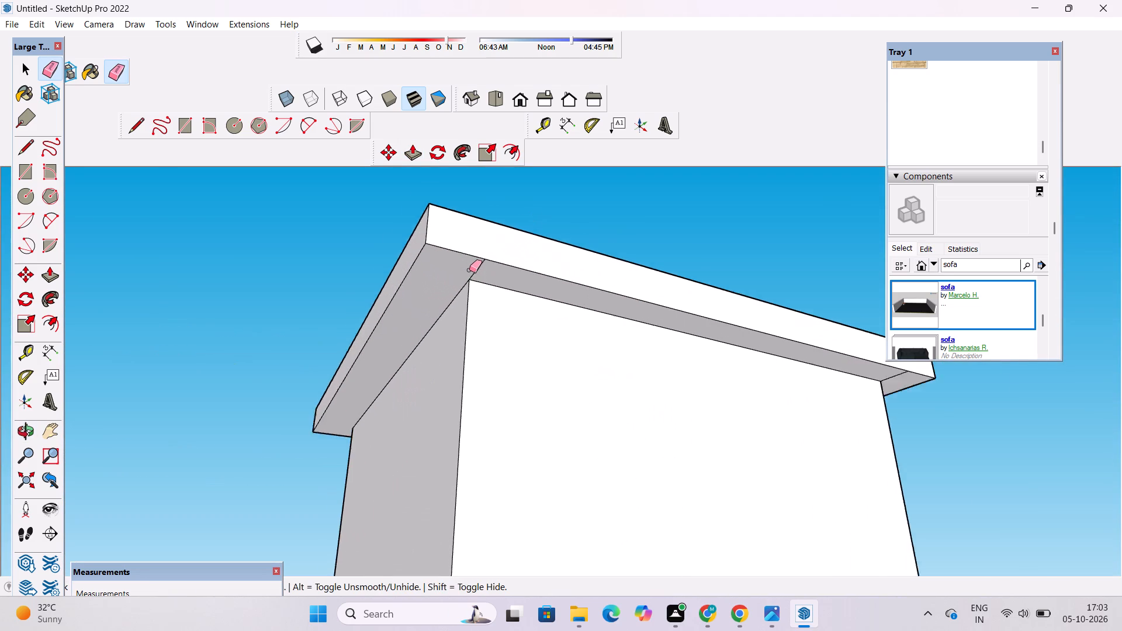
scroll(469, 270, "up", 3)
left_click_drag(470, 270, 480, 275)
scroll(334, 303, "down", 6)
scroll(671, 359, "up", 3)
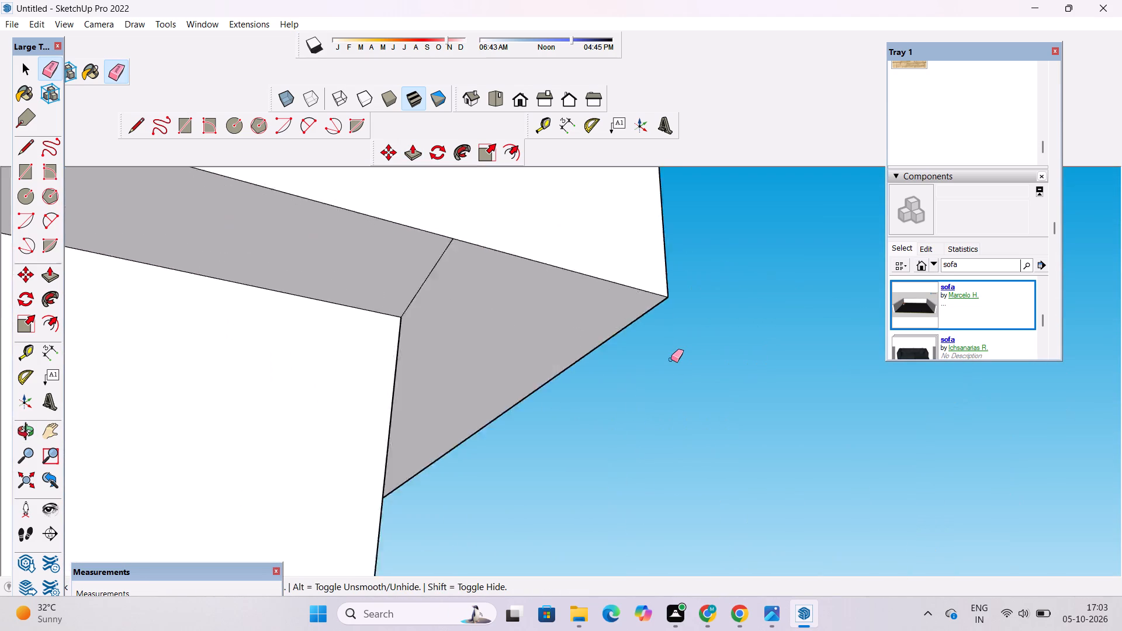
scroll(671, 359, "up", 3)
scroll(623, 344, "down", 5)
scroll(539, 329, "up", 5)
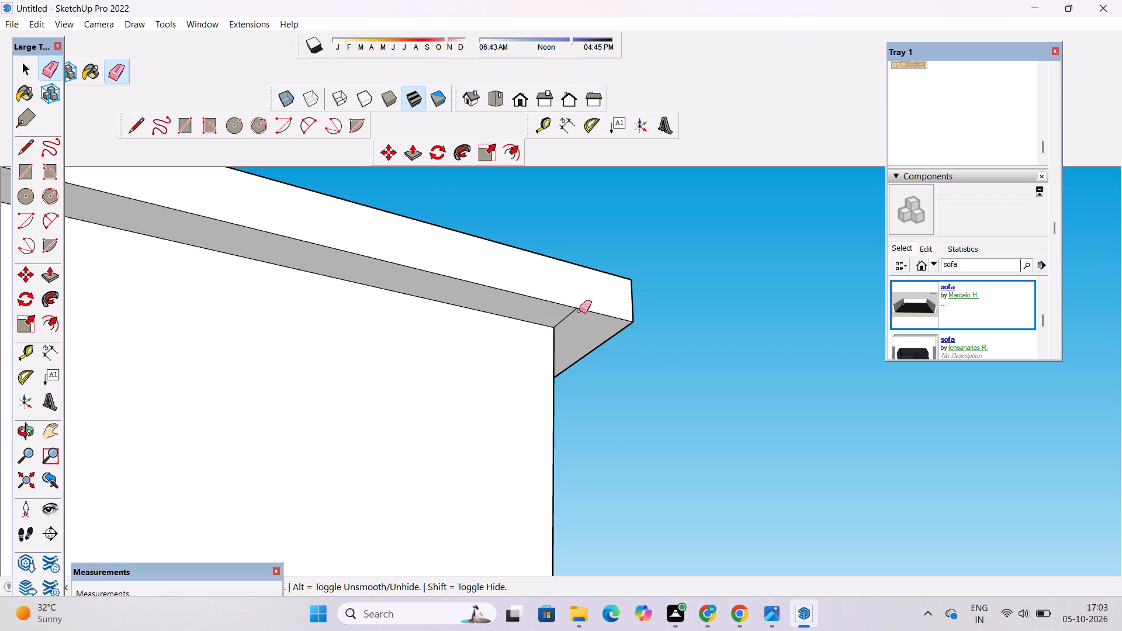
left_click(566, 315)
Examine the rooftop enclosure's slab from all sides and the joints of the projecting frame around the upper-floor front opening.
scroll(584, 339, "down", 4)
key("o")
scroll(620, 291, "down", 7)
left_click_drag(621, 291, 666, 398)
scroll(611, 334, "down", 4)
scroll(569, 277, "up", 5)
left_click_drag(518, 326, 739, 362)
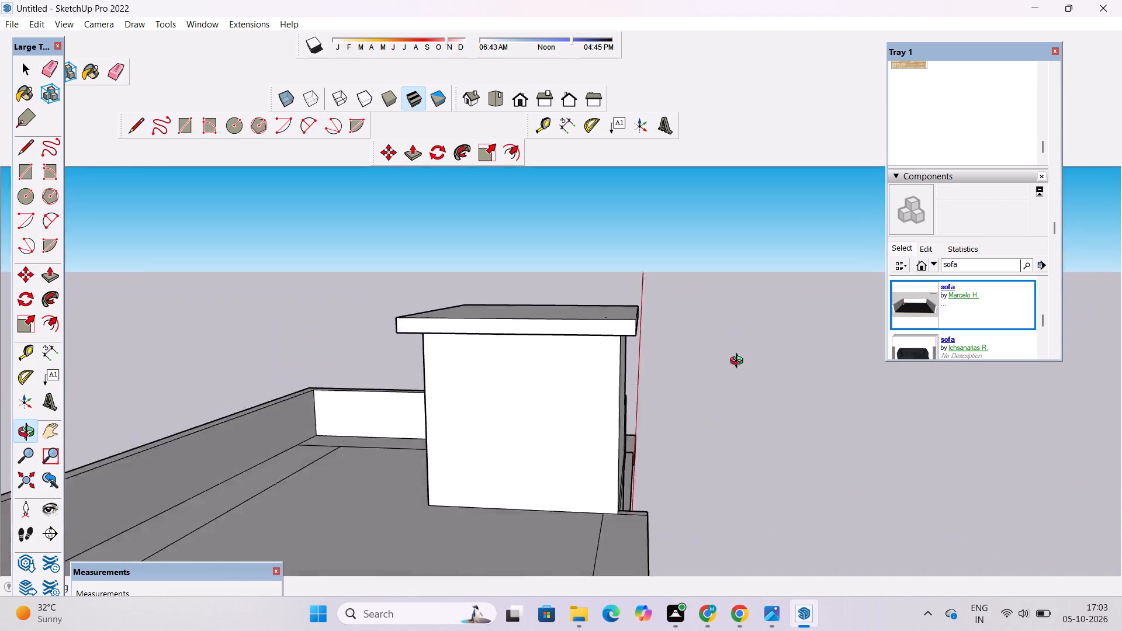
left_click_drag(739, 362, 871, 358)
left_click_drag(783, 370, 588, 387)
scroll(588, 387, "down", 3)
left_click_drag(583, 389, 616, 404, "shift")
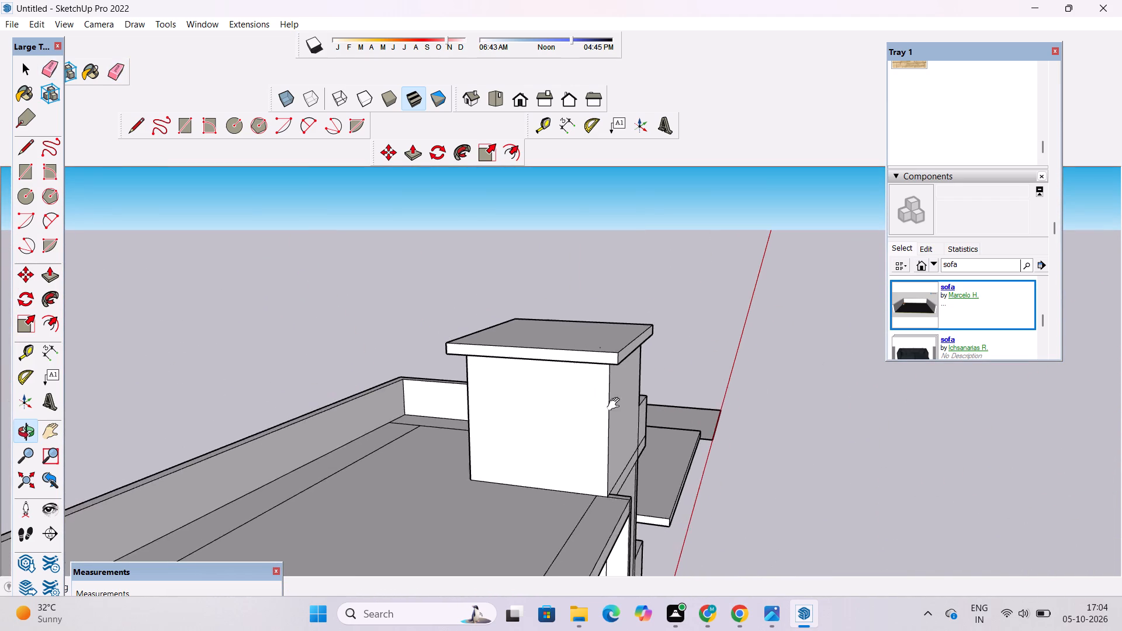
left_click_drag(616, 404, 628, 411, "shift")
scroll(638, 372, "up", 4)
left_click_drag(562, 418, 733, 390)
scroll(633, 391, "down", 5)
left_click_drag(508, 460, 608, 349)
left_click_drag(613, 364, 620, 455)
scroll(686, 298, "up", 7)
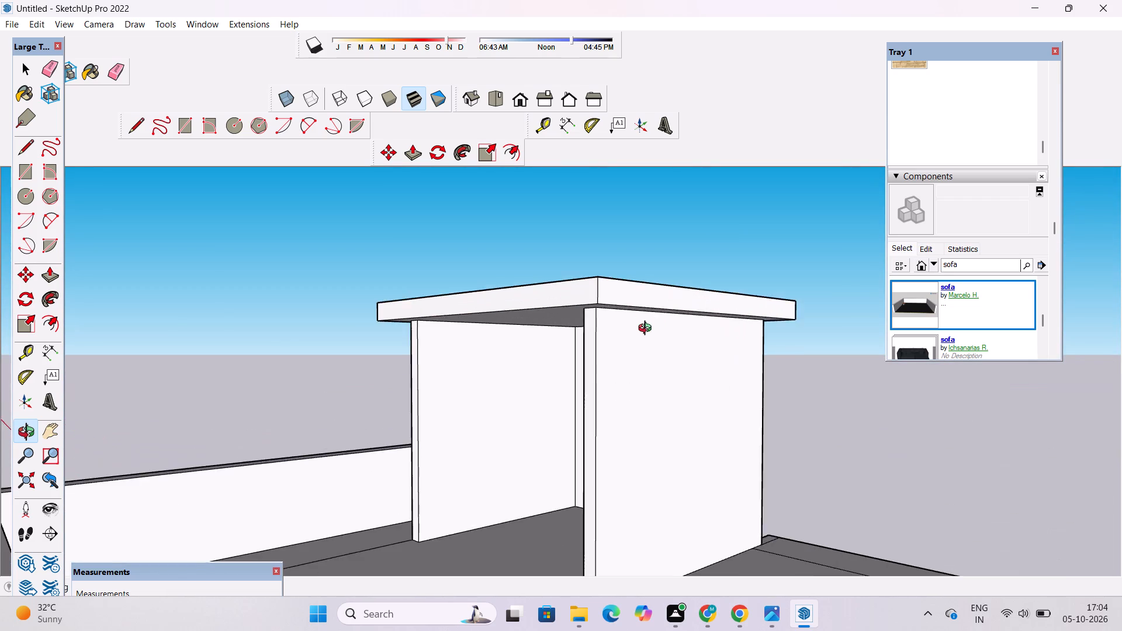
left_click_drag(643, 328, 393, 356)
scroll(390, 364, "down", 5)
left_click_drag(680, 421, 569, 443)
left_click_drag(545, 443, 624, 389)
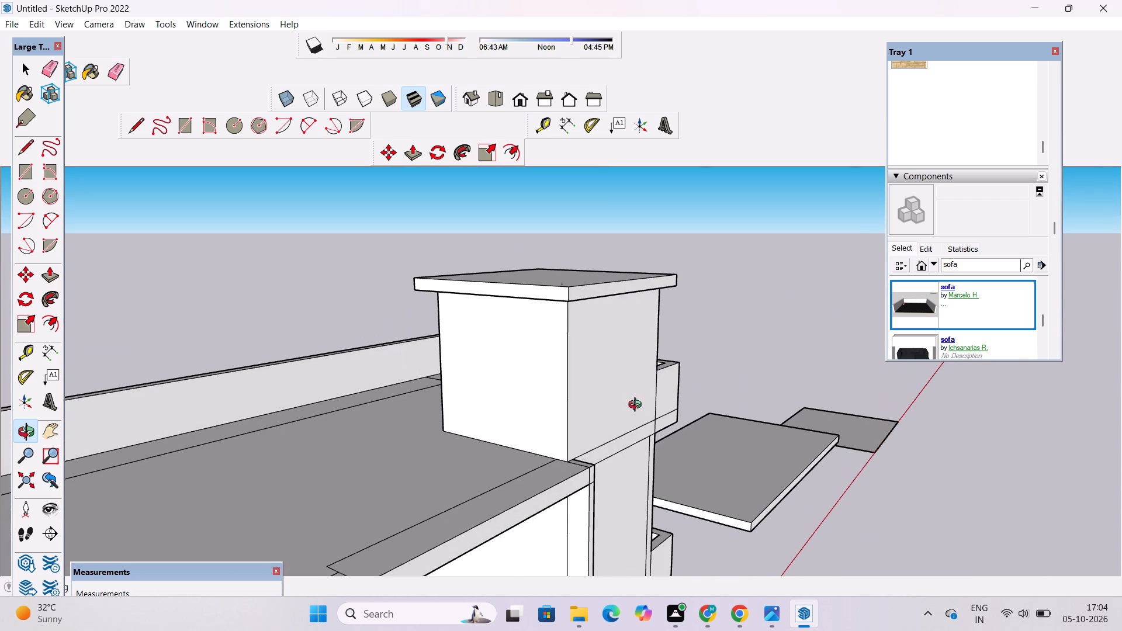
left_click_drag(631, 434, 604, 439)
scroll(581, 410, "down", 5)
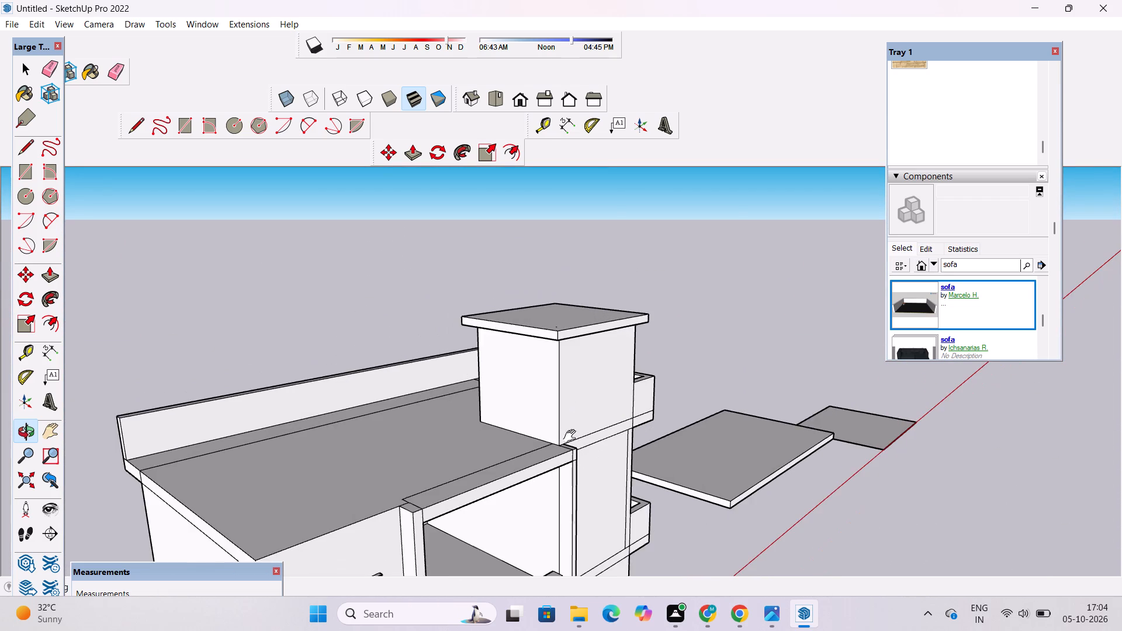
left_click_drag(572, 438, 595, 412, "shift")
left_click_drag(636, 452, 550, 475)
scroll(536, 467, "up", 4)
left_click_drag(699, 427, 557, 419)
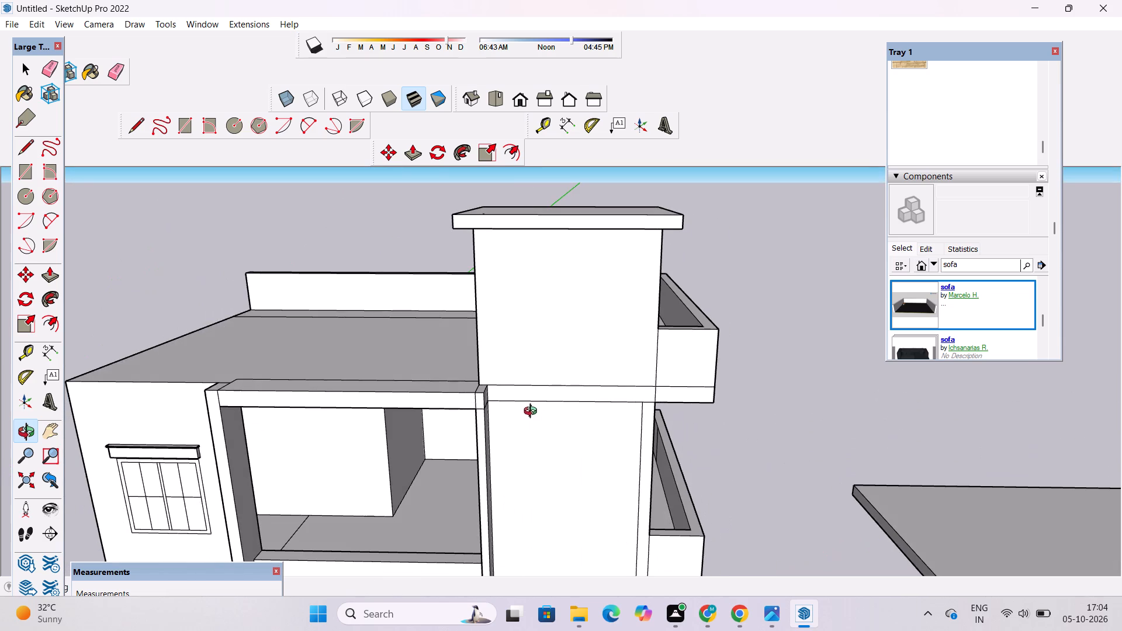
left_click_drag(524, 411, 640, 427, "shift")
scroll(644, 467, "up", 3)
left_click_drag(656, 463, 554, 461)
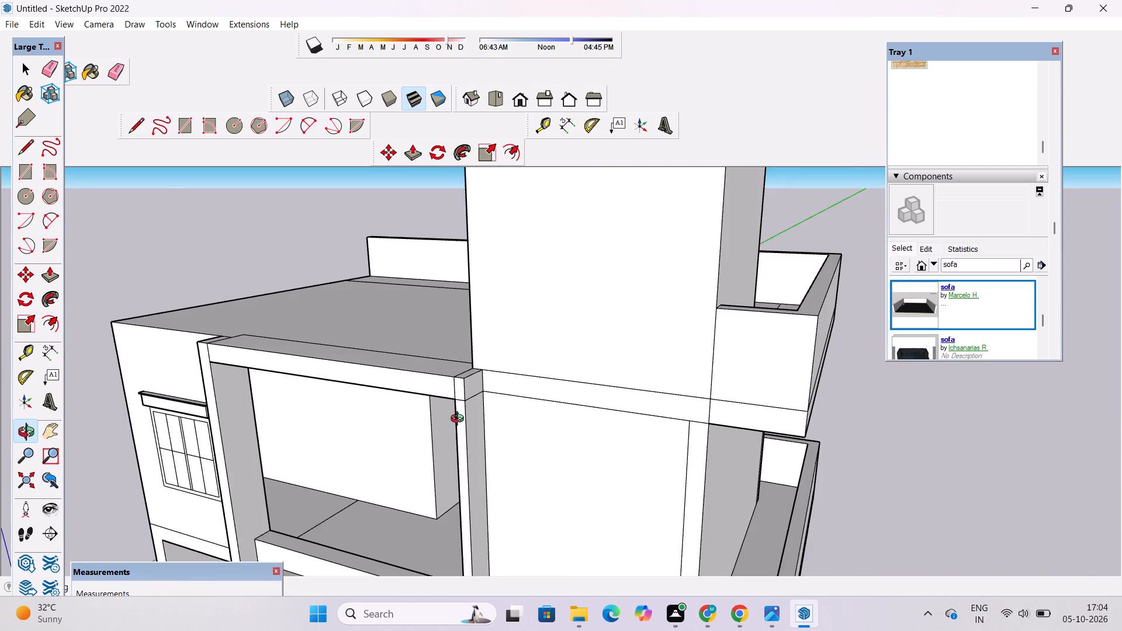
scroll(460, 420, "up", 4)
left_click_drag(465, 424, 541, 434, "shift")
left_click_drag(566, 403, 597, 454)
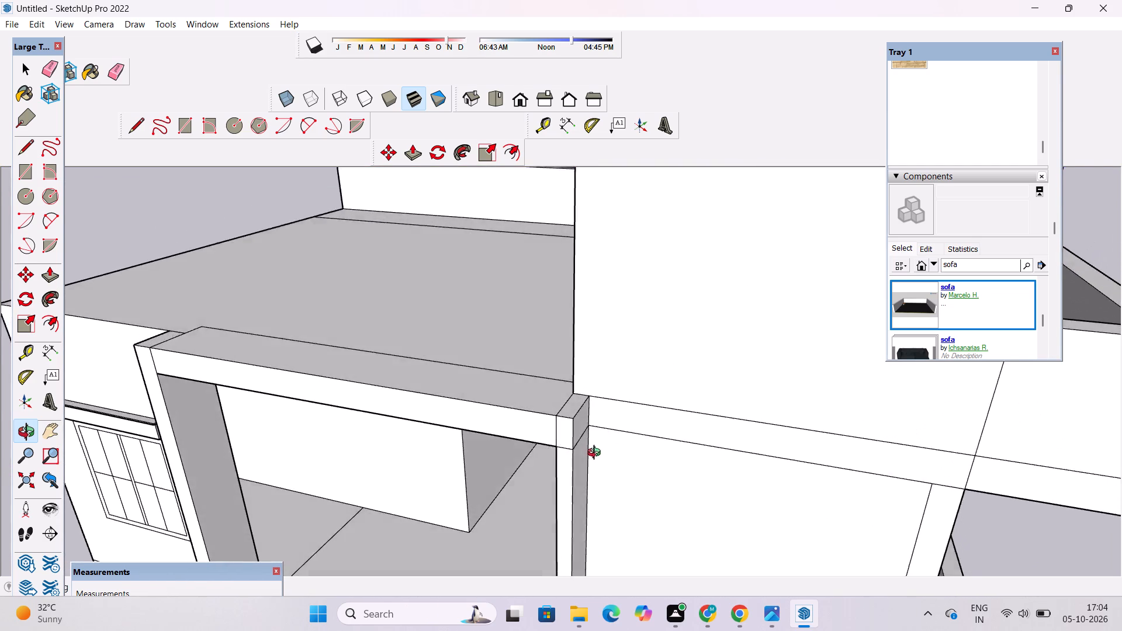
left_click_drag(597, 454, 604, 464)
left_click_drag(584, 466, 704, 487)
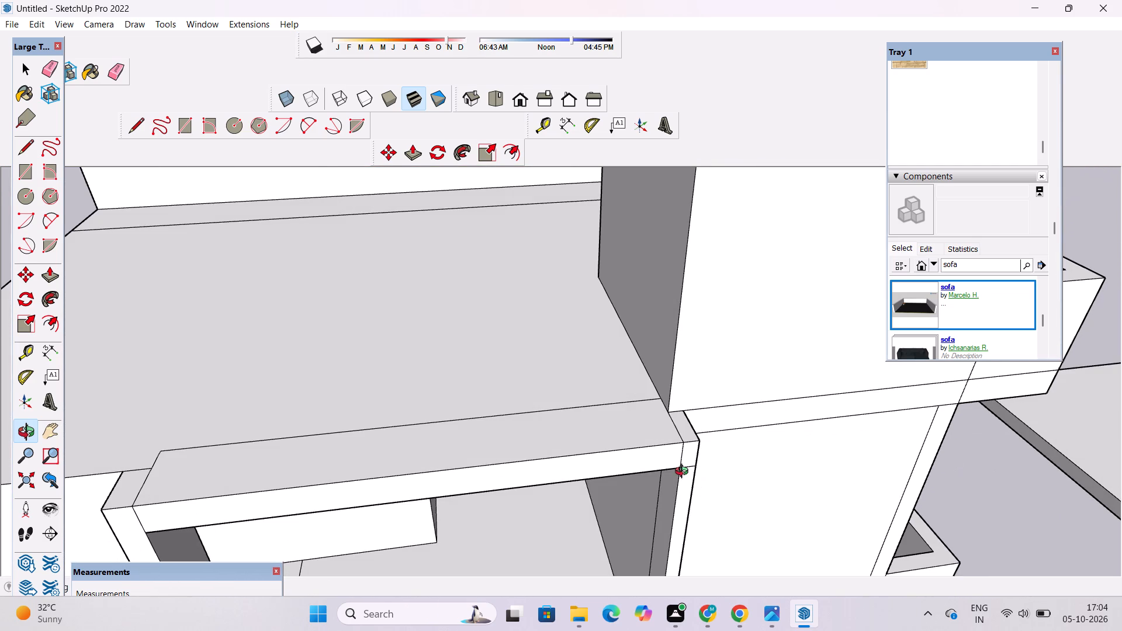
left_click(683, 470, "shift")
left_click_drag(683, 474, 681, 491)
scroll(616, 498, "up", 2)
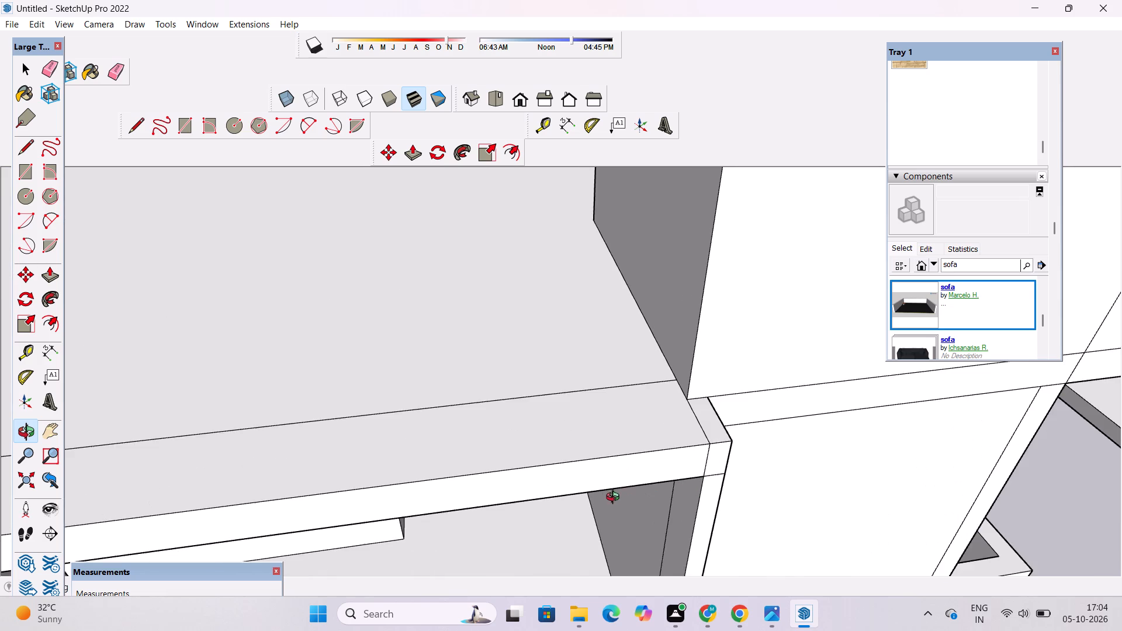
left_click_drag(608, 497, 615, 332, "shift")
scroll(615, 338, "down", 4)
left_click_drag(644, 460, 643, 429)
left_click_drag(643, 429, 653, 502, "shift")
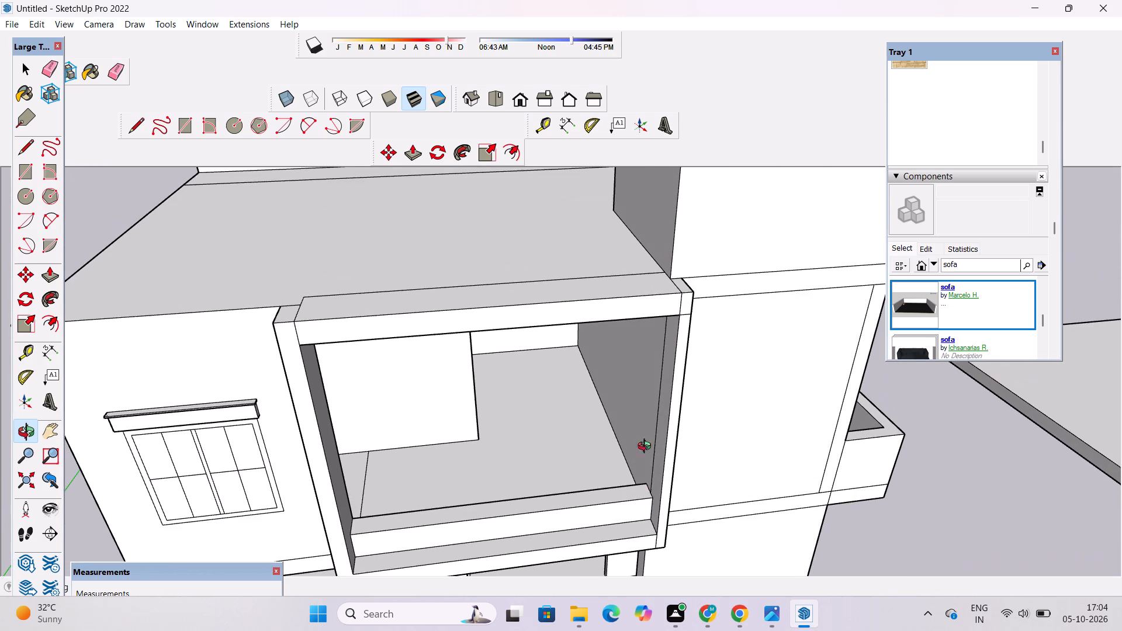
Erase the corner seams from the front face of the projecting frame around the upper-floor opening.
left_click_drag(619, 397, 760, 433, "shift")
scroll(552, 415, "up", 3)
left_click_drag(510, 416, 469, 415, "shift")
key("e")
left_click_drag(422, 376, 414, 380)
scroll(257, 340, "down", 6)
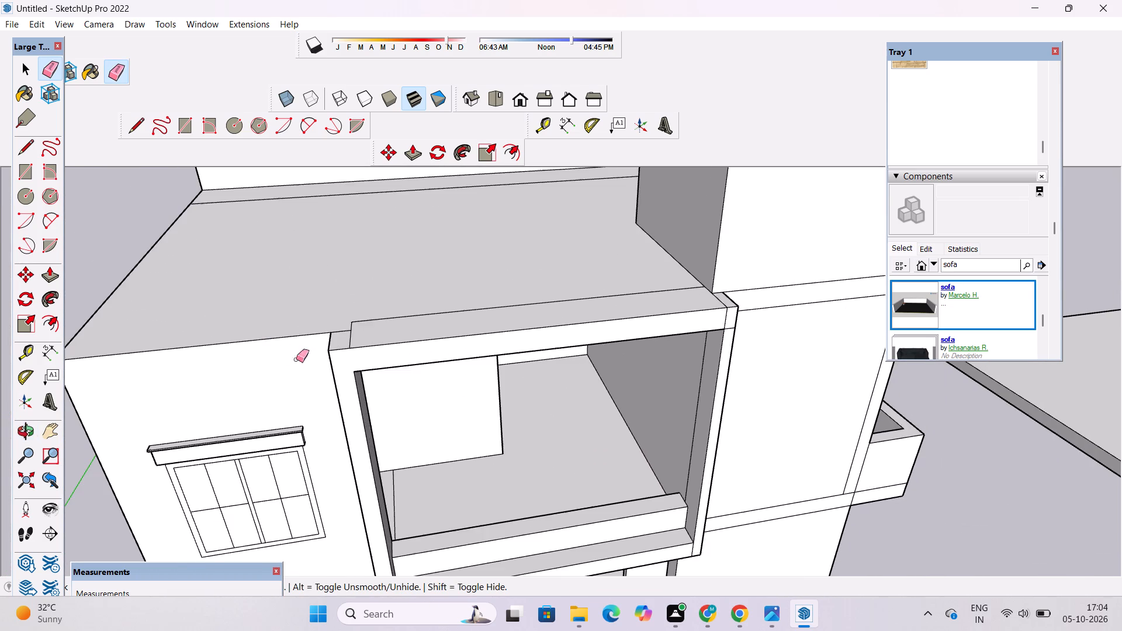
scroll(734, 337, "up", 8)
left_click_drag(718, 306, 724, 324)
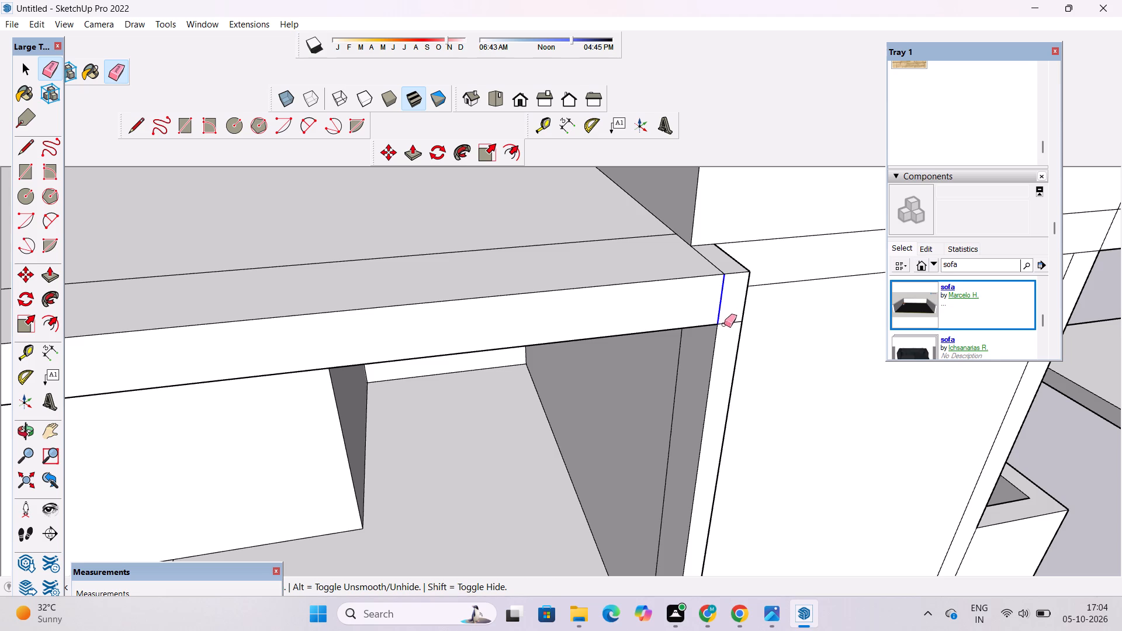
left_click_drag(724, 324, 726, 332)
scroll(556, 242, "down", 10)
scroll(613, 495, "up", 9)
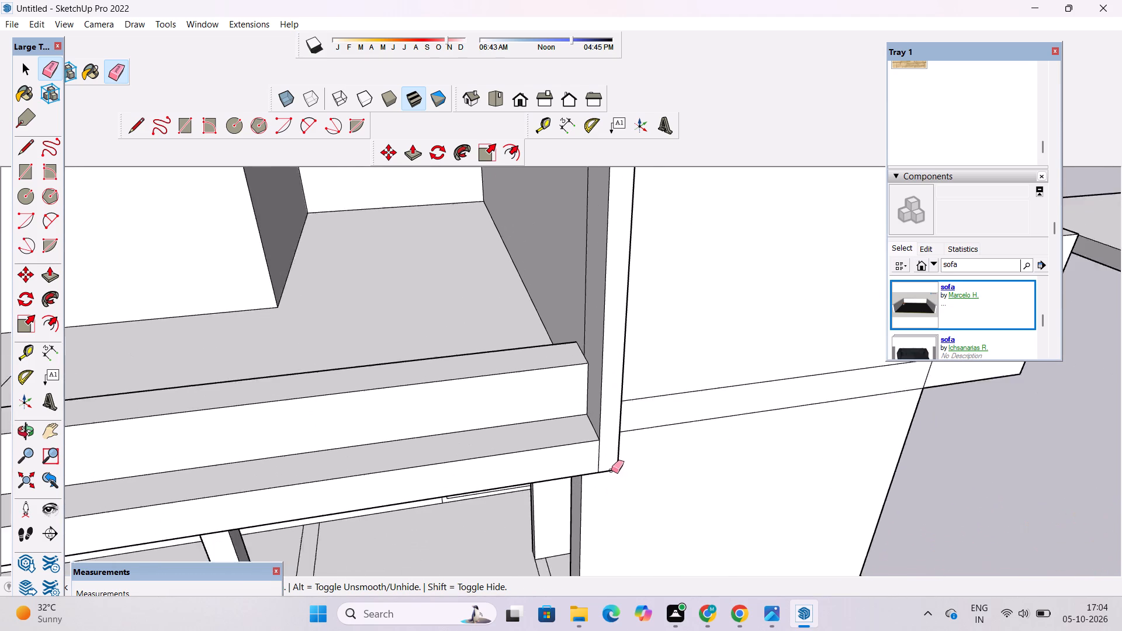
scroll(611, 470, "up", 2)
left_click_drag(605, 439, 585, 459)
scroll(711, 397, "down", 6)
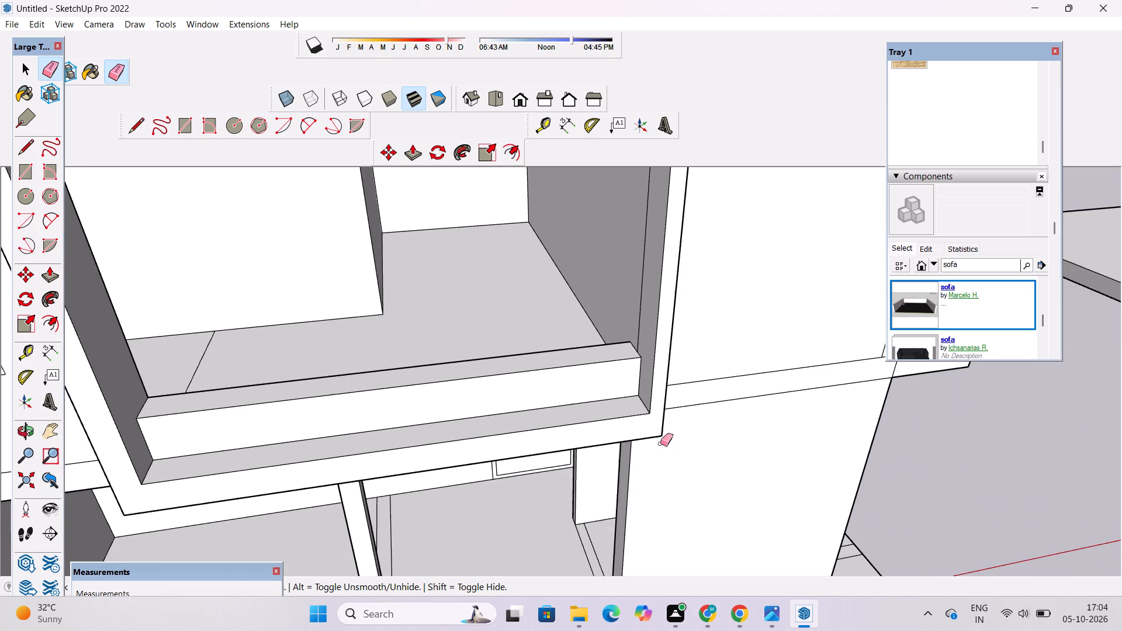
Erase the seam across the upper end of the frame's outer side face, next to the enclosure wall.
scroll(690, 388, "down", 4)
scroll(474, 456, "down", 3)
scroll(649, 220, "up", 6)
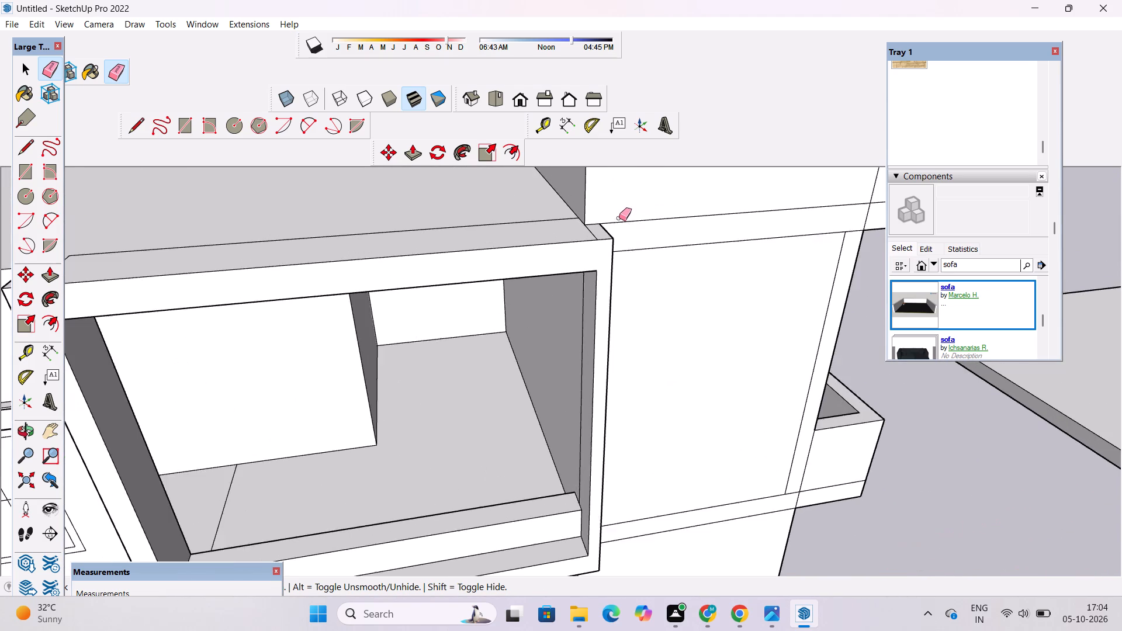
scroll(594, 218, "up", 4)
key("o")
left_click_drag(741, 307, 545, 295)
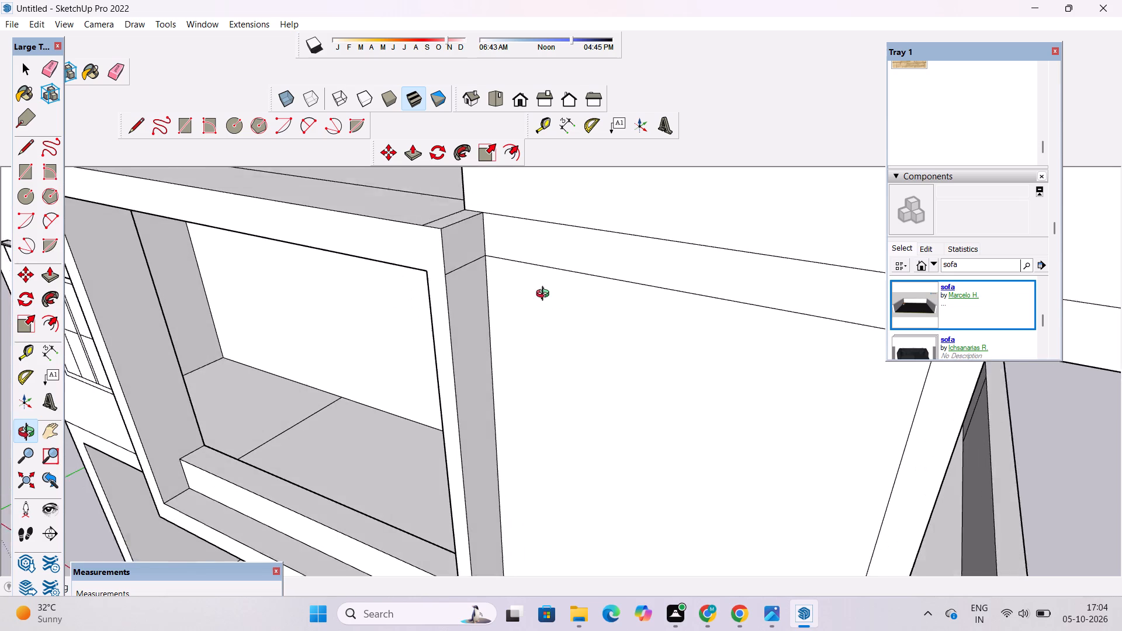
left_click_drag(545, 295, 538, 290)
key("e")
scroll(471, 269, "up", 3)
left_click_drag(463, 245, 462, 258)
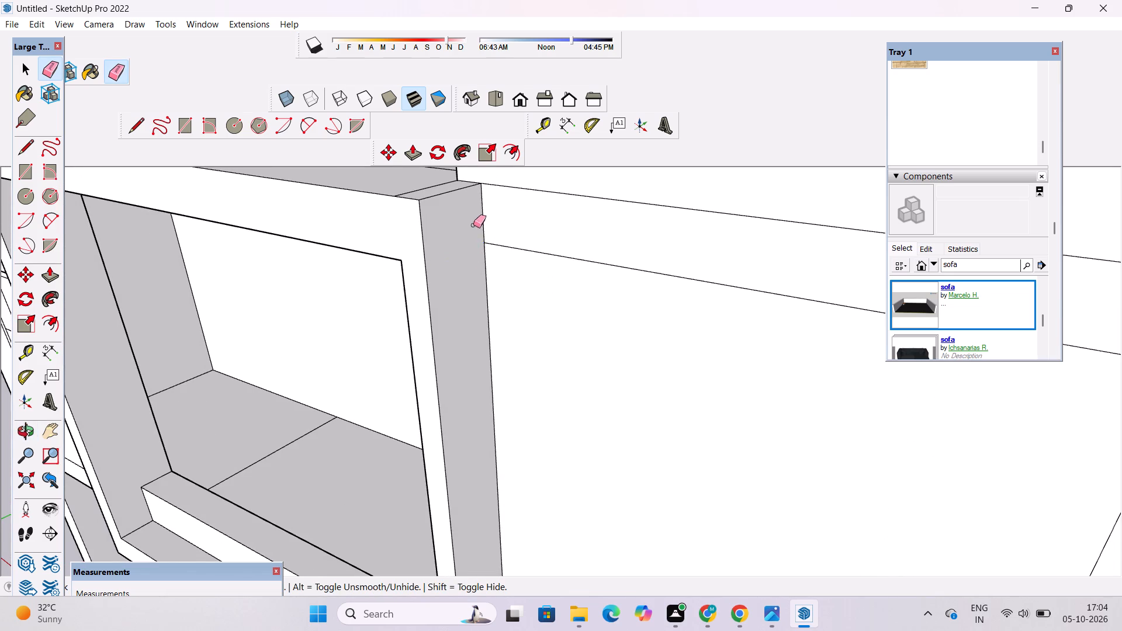
Erase the leftover seam at the frame's lower corner on the underside, next to the enclosure-side wall.
scroll(474, 224, "down", 6)
scroll(537, 358, "down", 5)
key("o")
left_click_drag(501, 504, 508, 373)
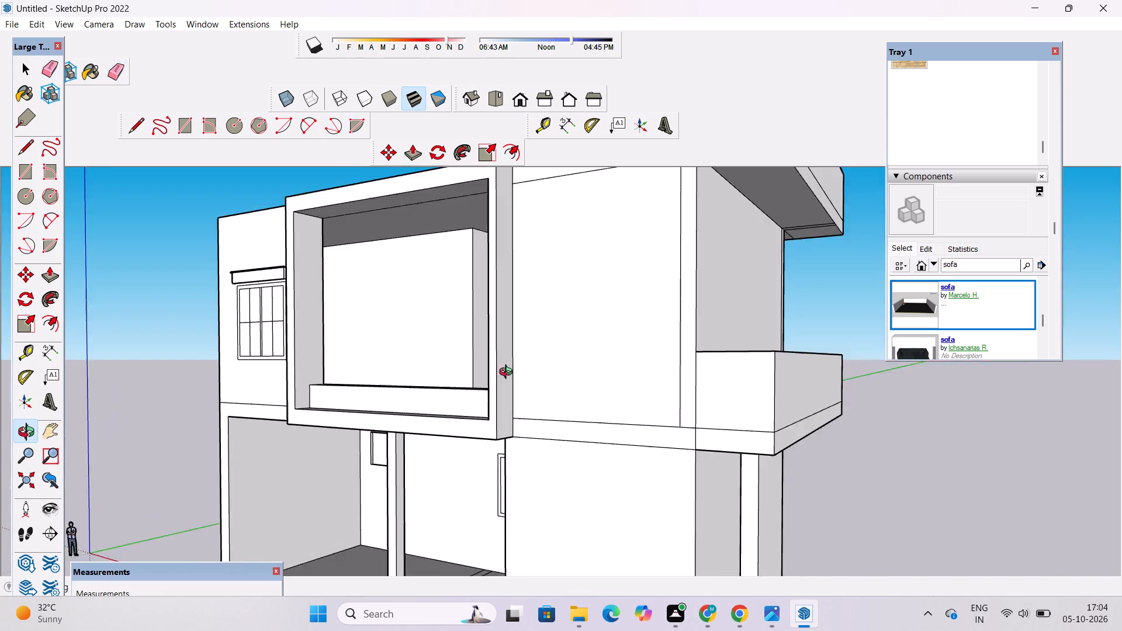
left_click_drag(508, 373, 576, 286)
left_click_drag(578, 394, 593, 355)
key("e")
scroll(560, 332, "up", 2)
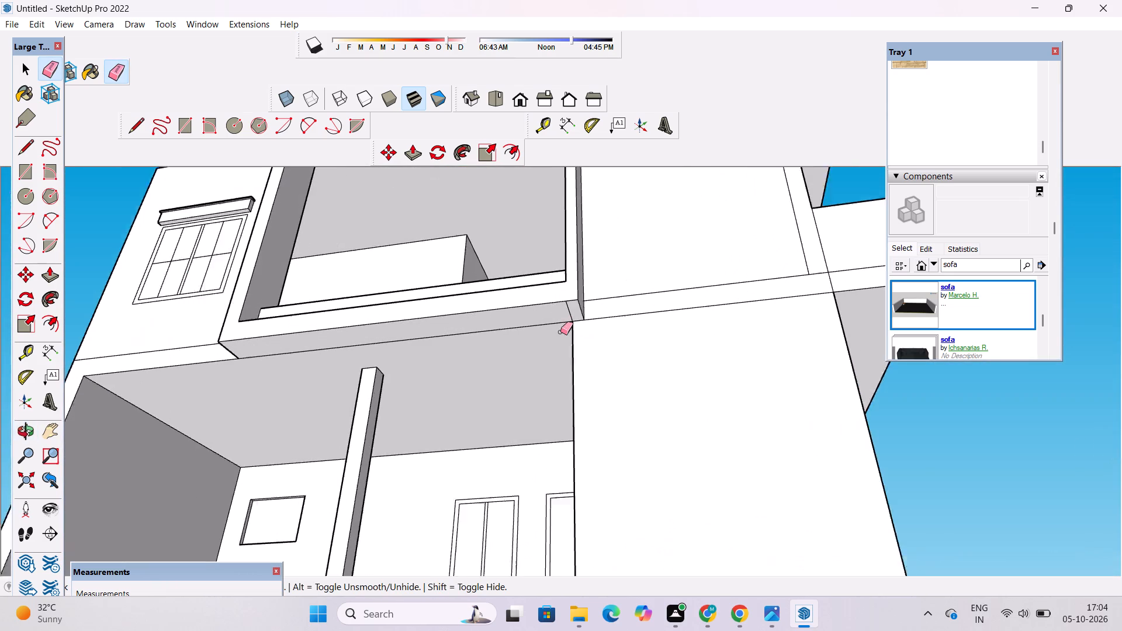
scroll(560, 332, "up", 7)
left_click_drag(577, 280, 577, 286)
Examine the projecting frame's faces and corners from the front and from above for remaining seams.
key("o")
scroll(574, 317, "down", 5)
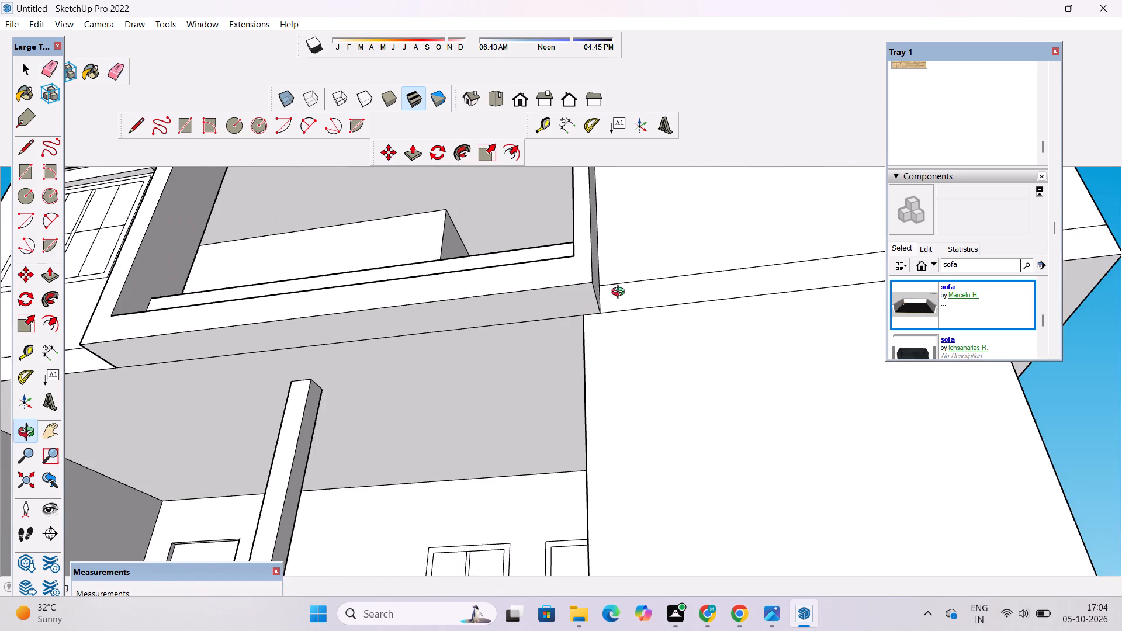
left_click_drag(621, 293, 552, 436)
scroll(551, 435, "down", 12)
scroll(511, 257, "up", 6)
left_click_drag(522, 290, 615, 303)
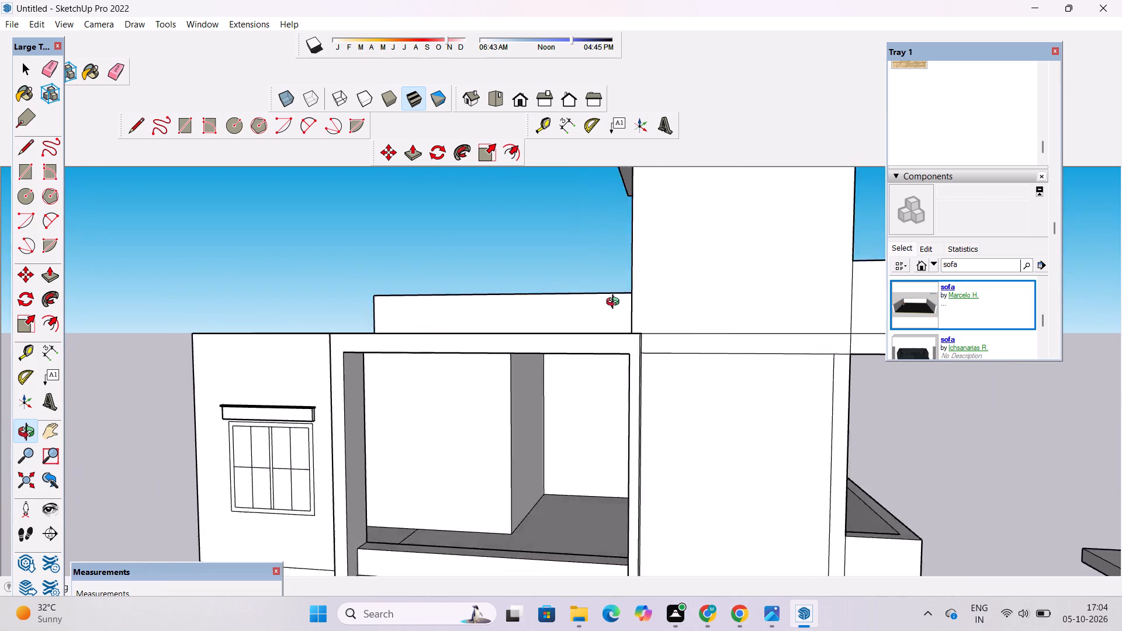
left_click_drag(615, 303, 753, 331)
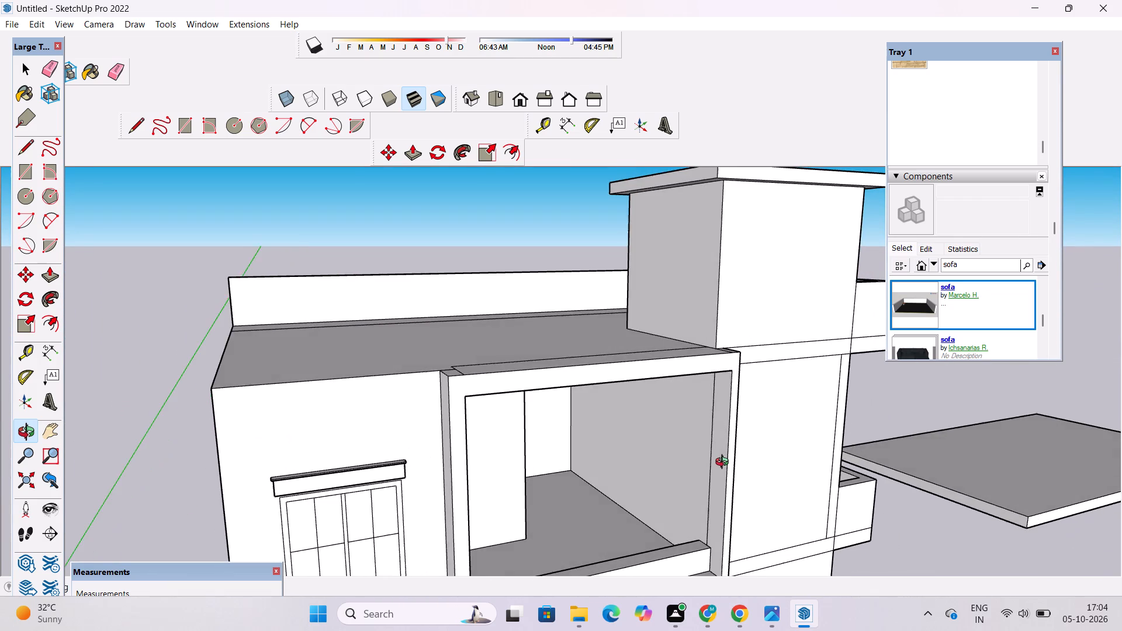
left_click_drag(725, 464, 699, 353, "shift")
scroll(707, 389, "up", 3)
left_click_drag(707, 395, 714, 426)
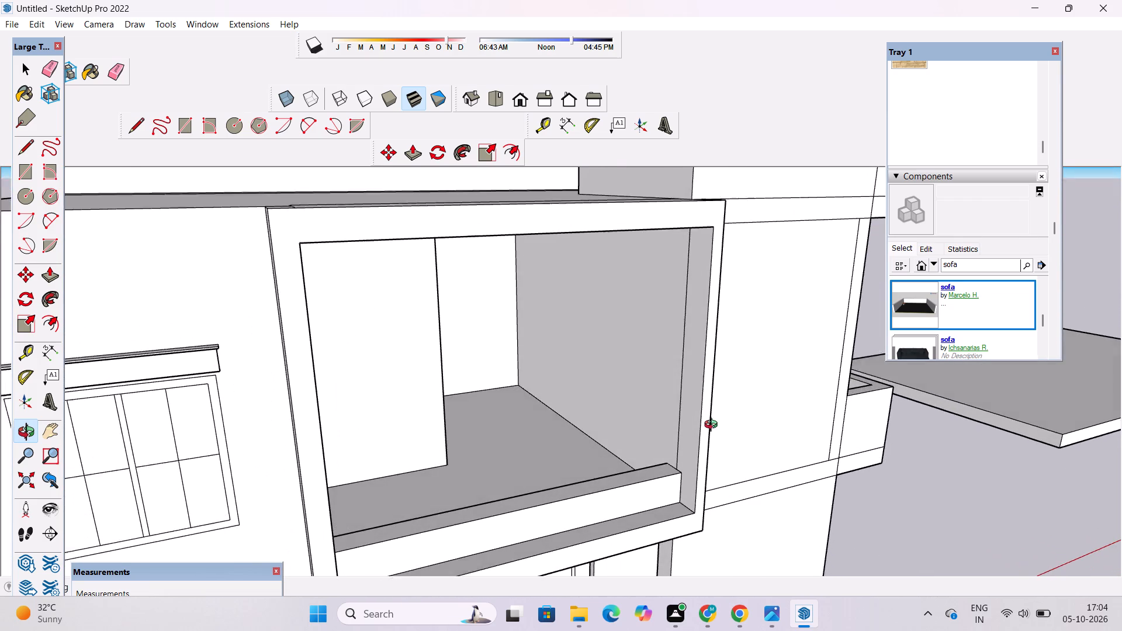
left_click_drag(714, 426, 714, 429)
Erase the long seam between the frame's top and the roof surface, and the stray line end beyond the roof's front edge.
left_click_drag(726, 237, 703, 313)
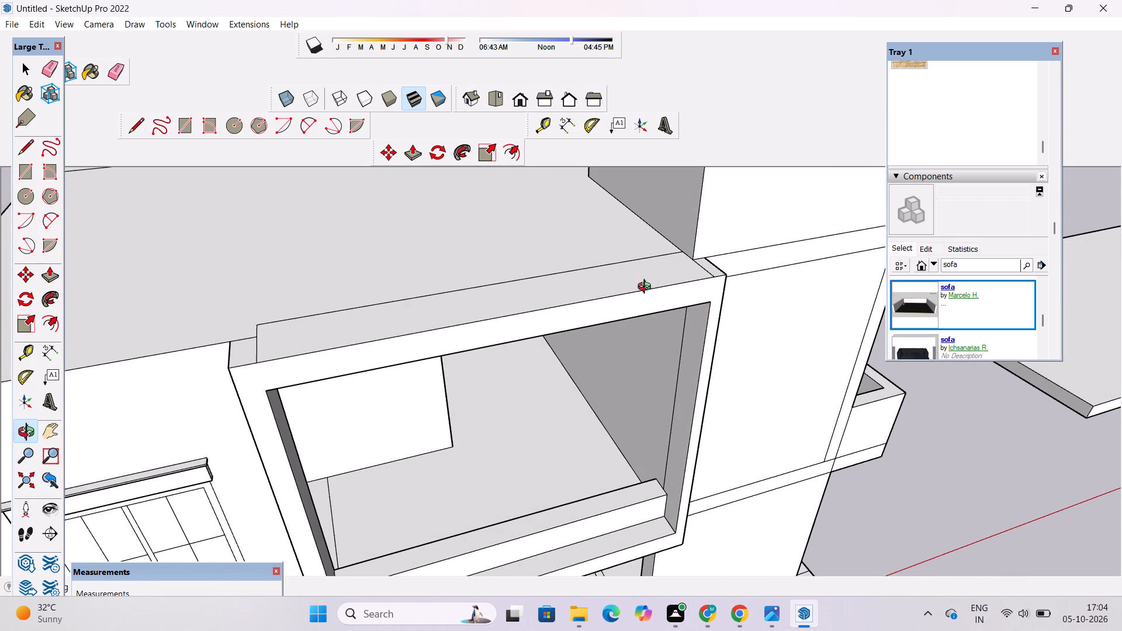
left_click_drag(582, 308, 687, 308, "shift")
left_click_drag(646, 348, 565, 363)
left_click_drag(475, 345, 626, 358, "shift")
left_click_drag(583, 380, 569, 416)
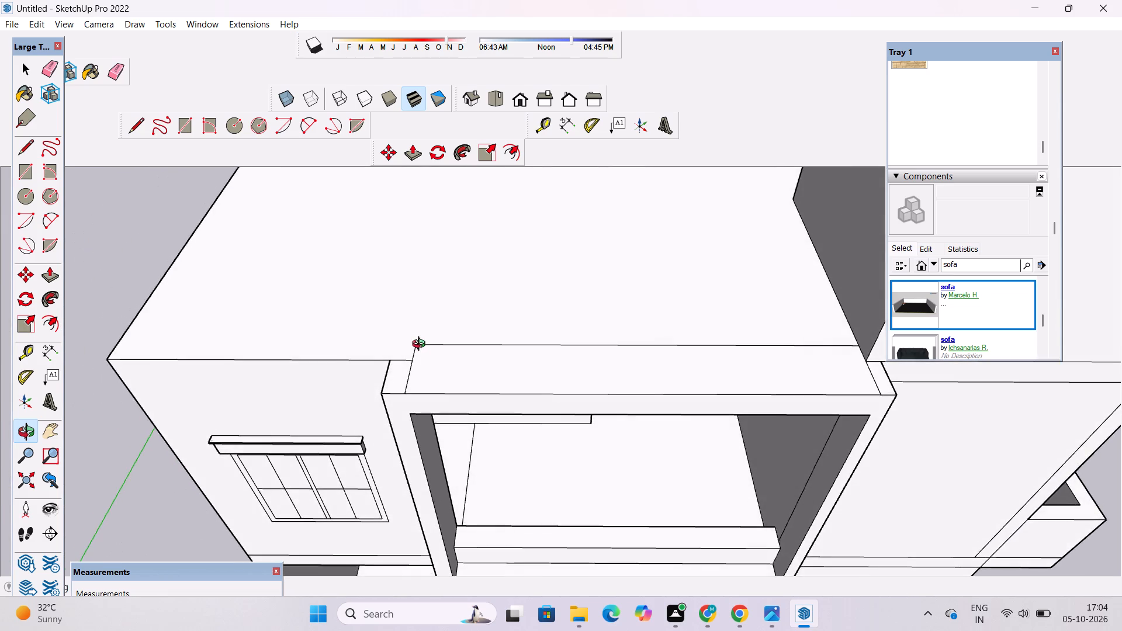
scroll(421, 345, "up", 4)
double_click(421, 347, "shift")
key("e")
left_click_drag(439, 334, 444, 352)
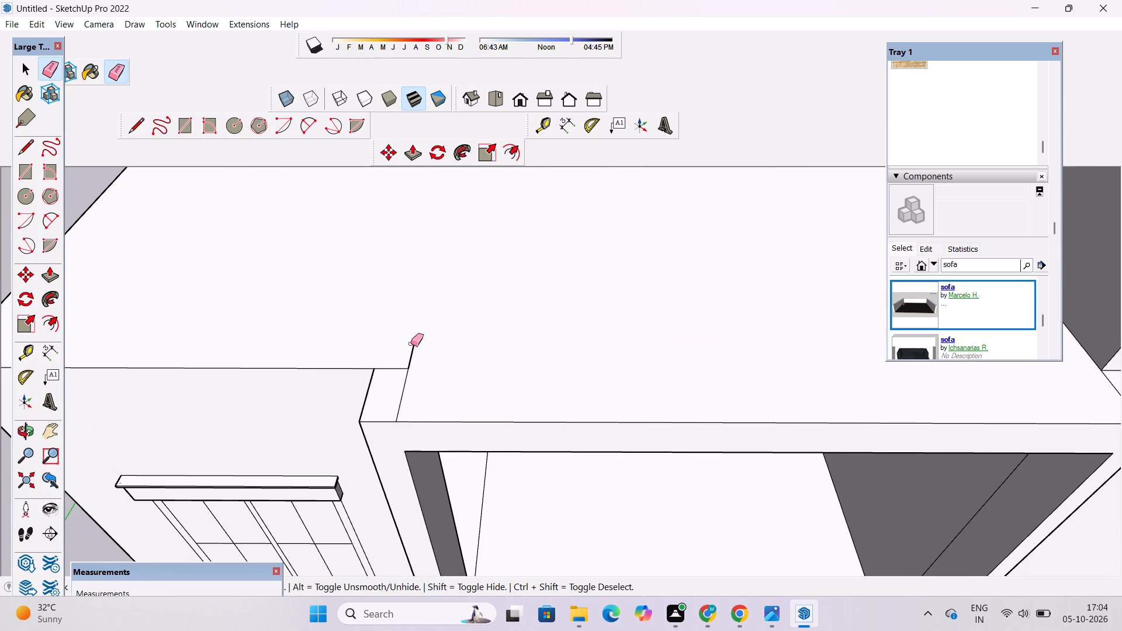
left_click_drag(411, 344, 415, 359)
Place guides 1.5' inside the flat roof's outer side edge and its front edge above the window.
key("space")
key("o")
scroll(387, 359, "down", 5)
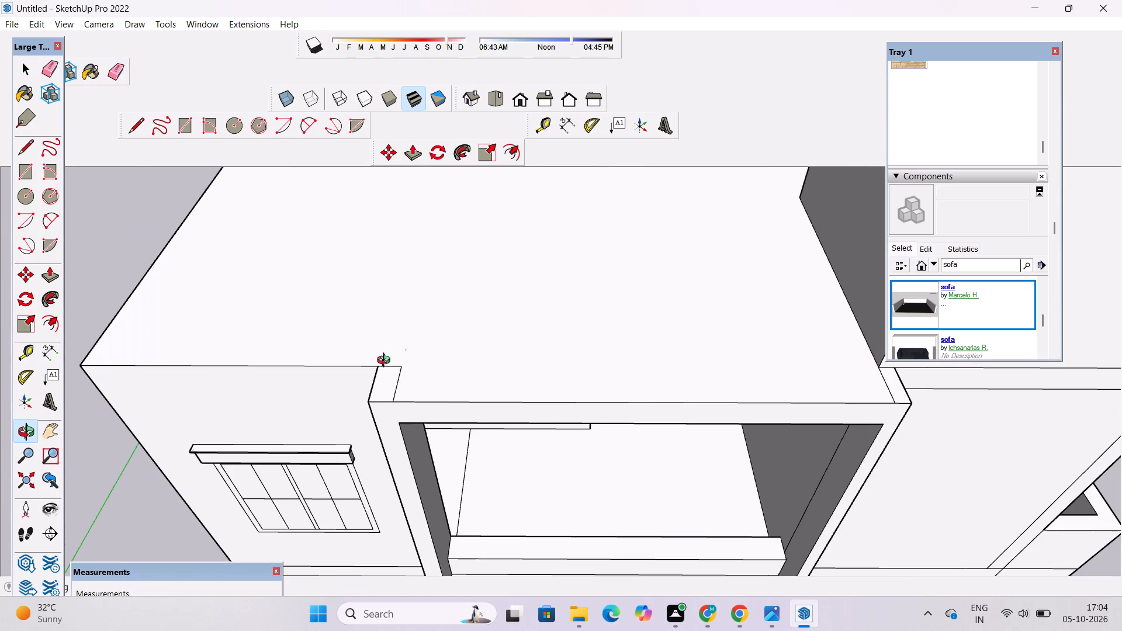
left_click_drag(403, 352, 476, 352, "shift")
left_click_drag(477, 352, 478, 365)
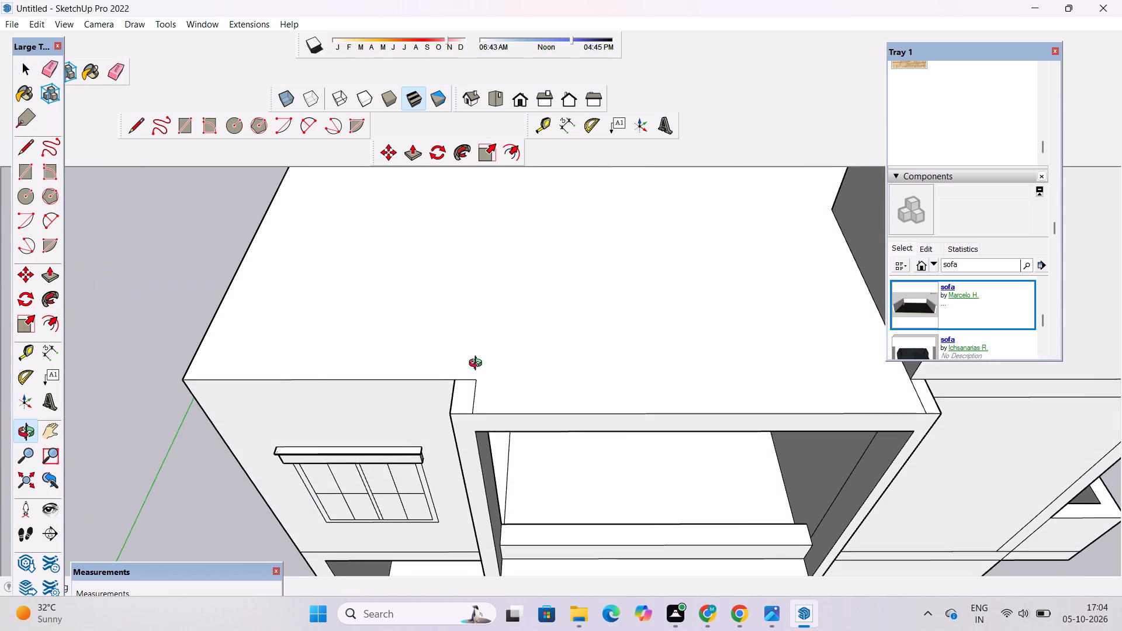
left_click_drag(478, 365, 479, 375)
left_click_drag(373, 386, 436, 397)
scroll(435, 393, "down", 5)
left_click_drag(445, 370, 452, 397, "shift")
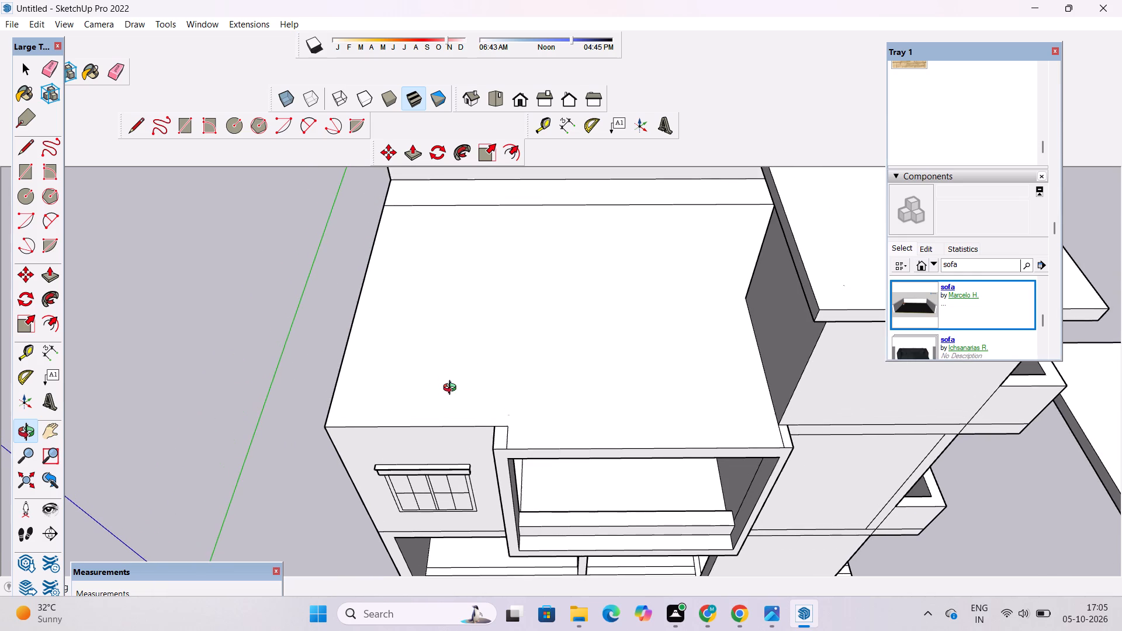
scroll(456, 354, "down", 5)
left_click_drag(459, 349, 460, 362, "shift")
left_click_drag(446, 366, 443, 384, "shift")
left_click(442, 384)
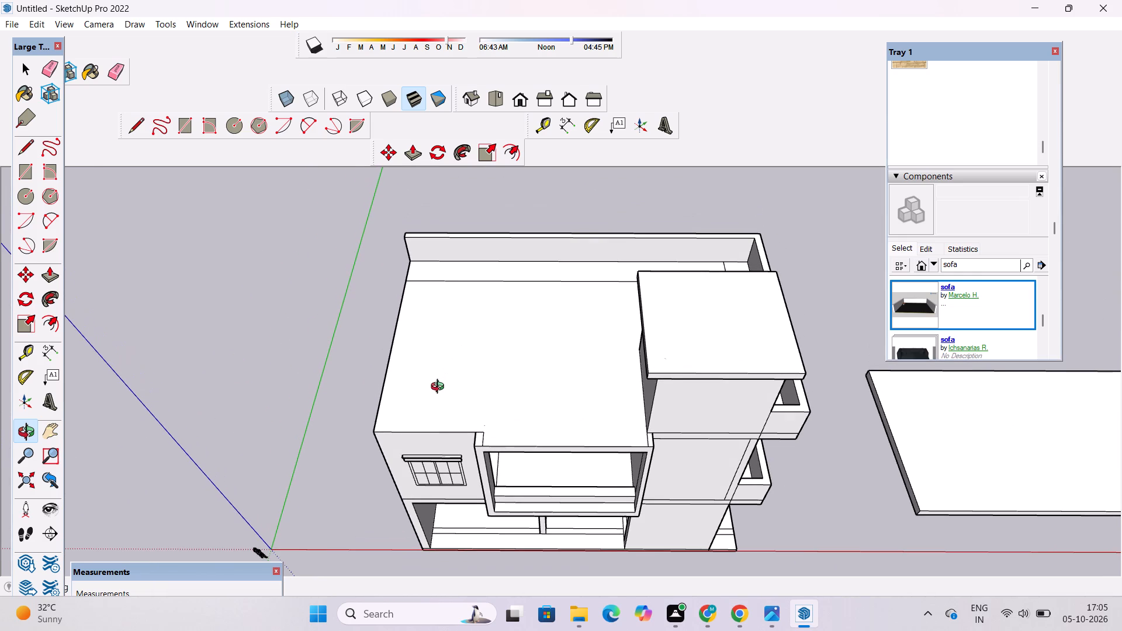
key("t")
scroll(422, 362, "up", 3)
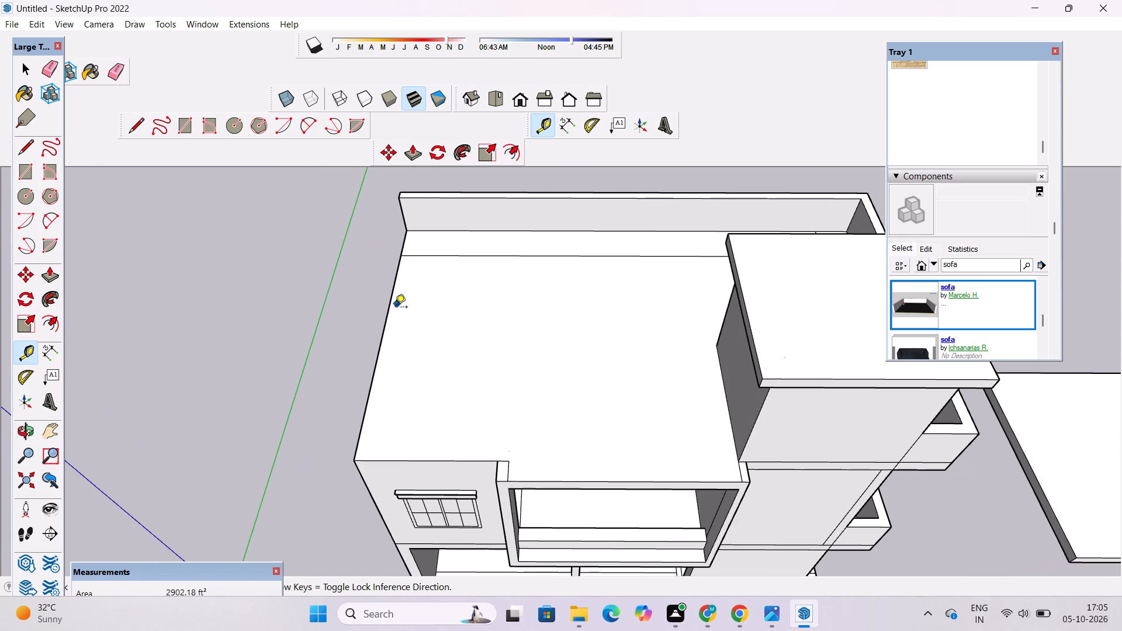
left_click(381, 348)
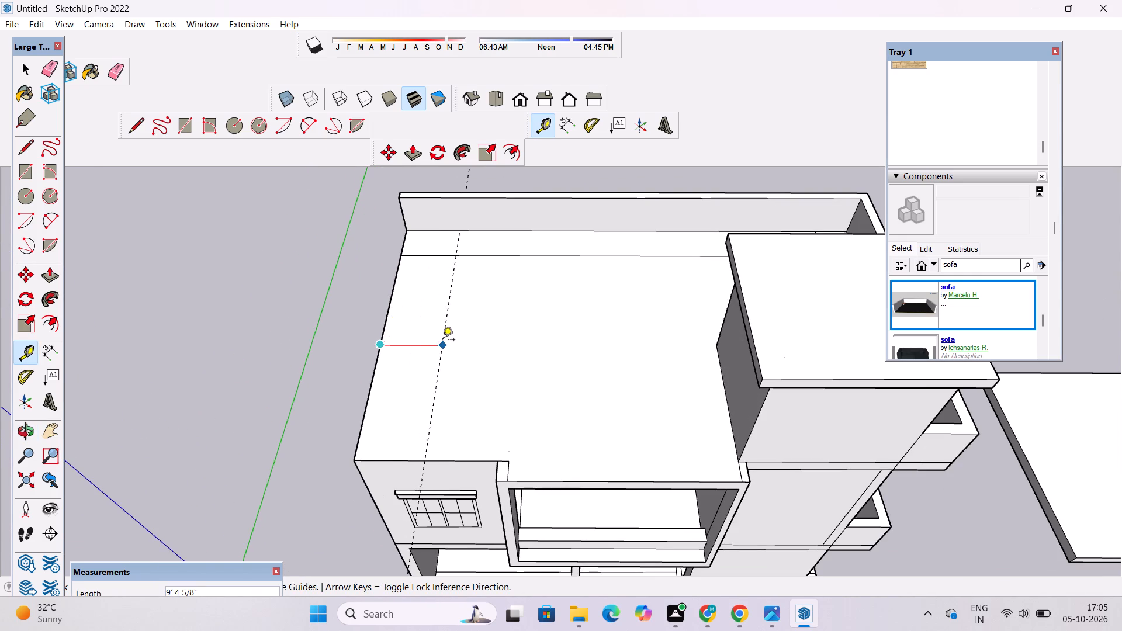
type("1.5'")
key("Return")
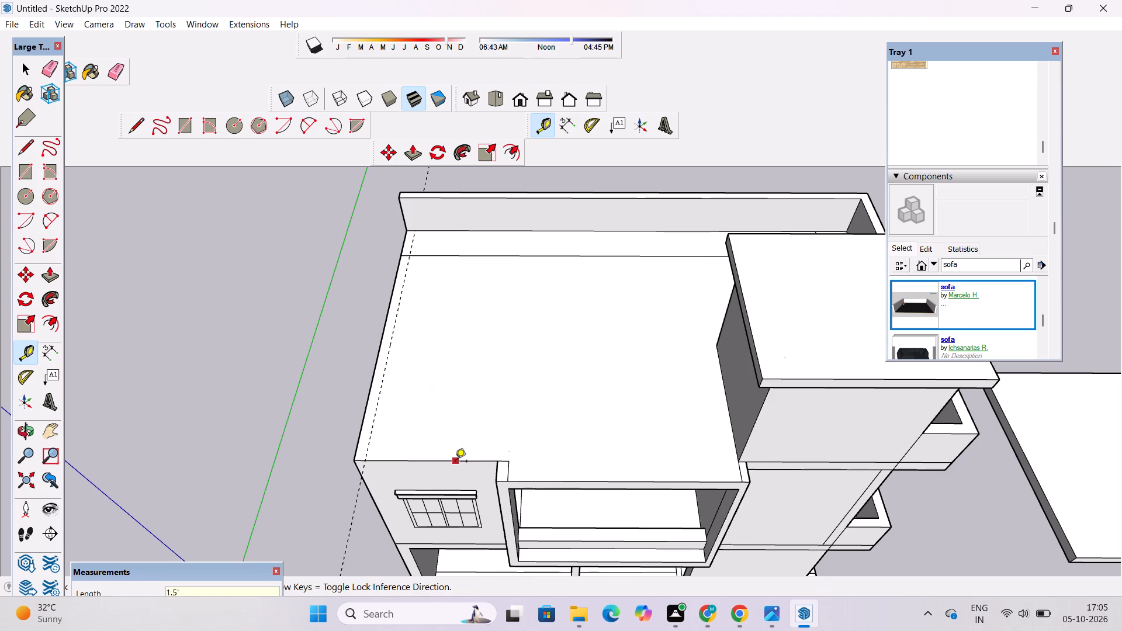
left_click(455, 462)
type("1.5'")
key("Return")
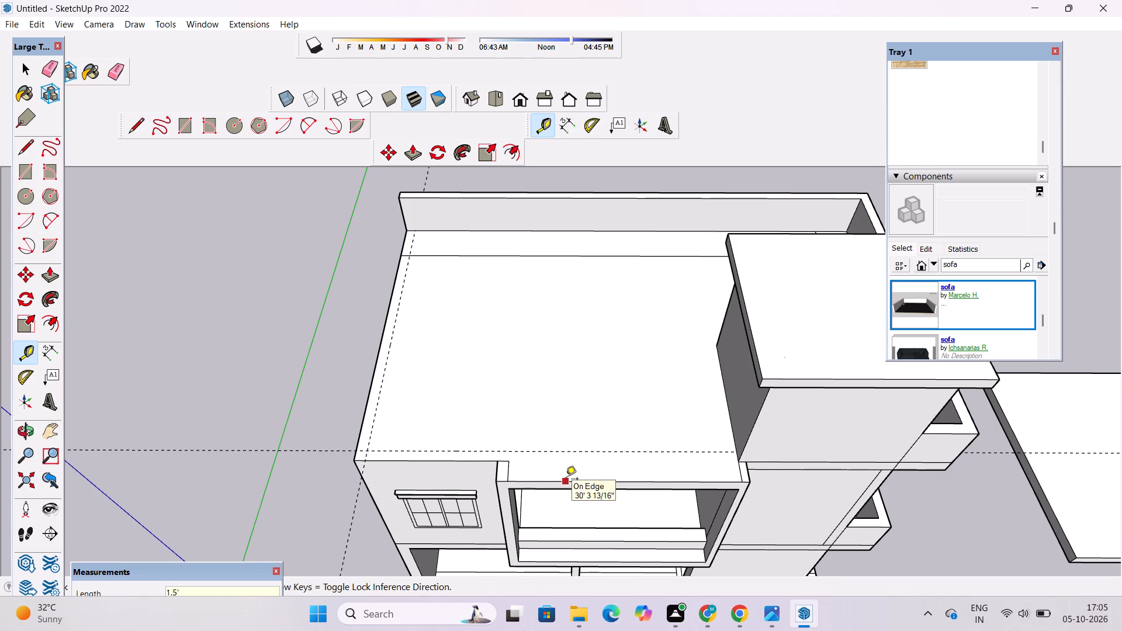
Place guides 1' inside the front edge and the window-side edge of the projecting frame's top.
left_click(566, 480)
key("1")
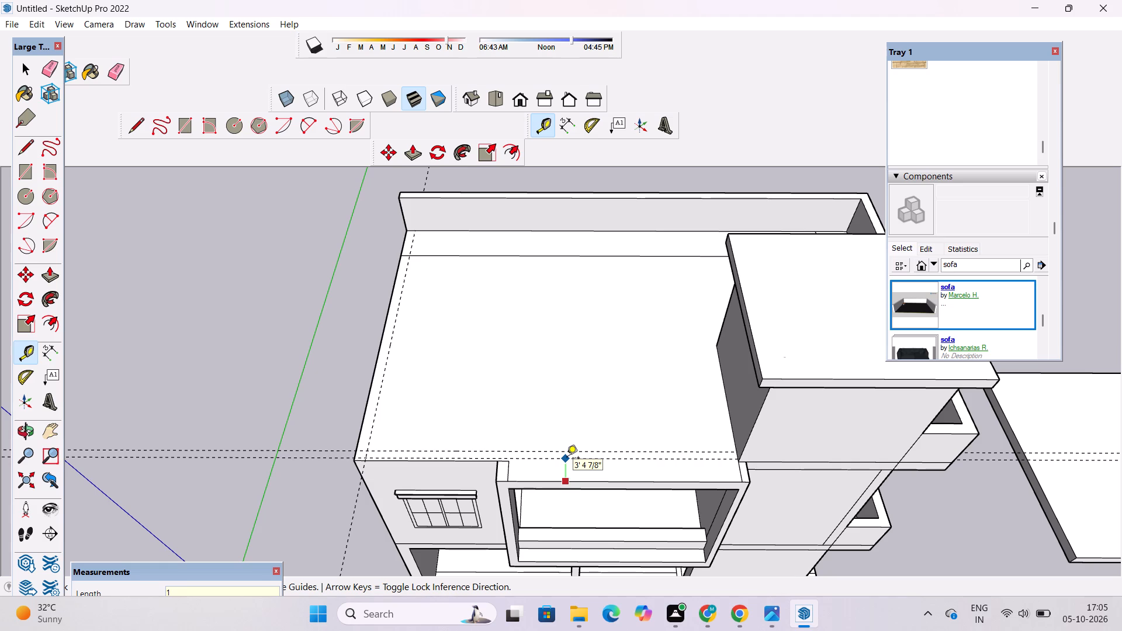
key("apostrophe")
key("Return")
scroll(525, 477, "up", 9)
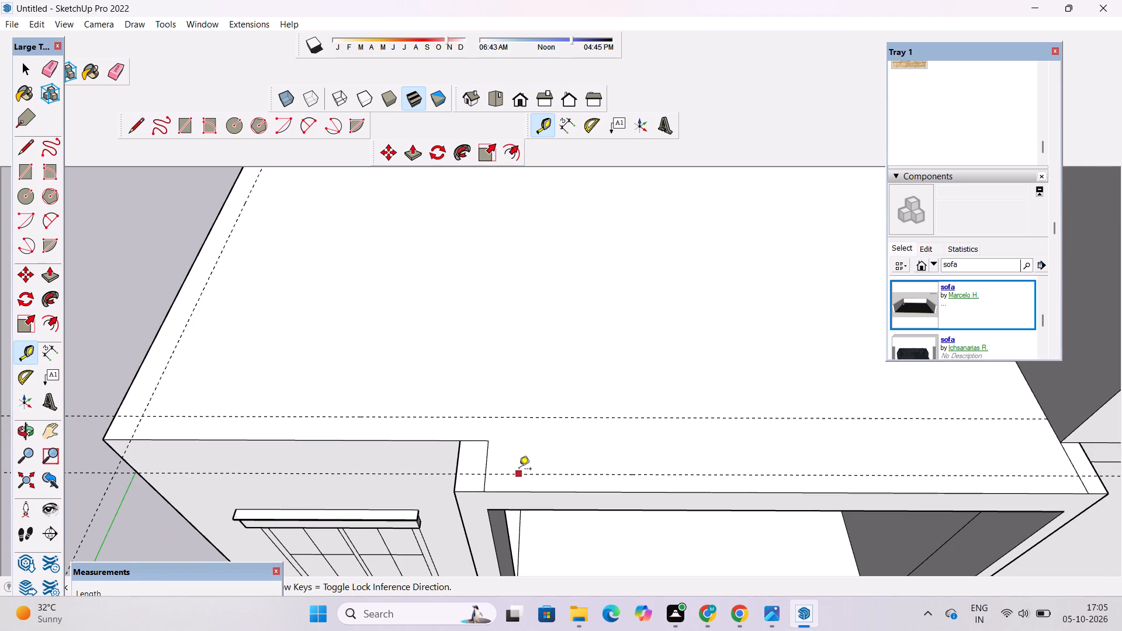
left_click(458, 457)
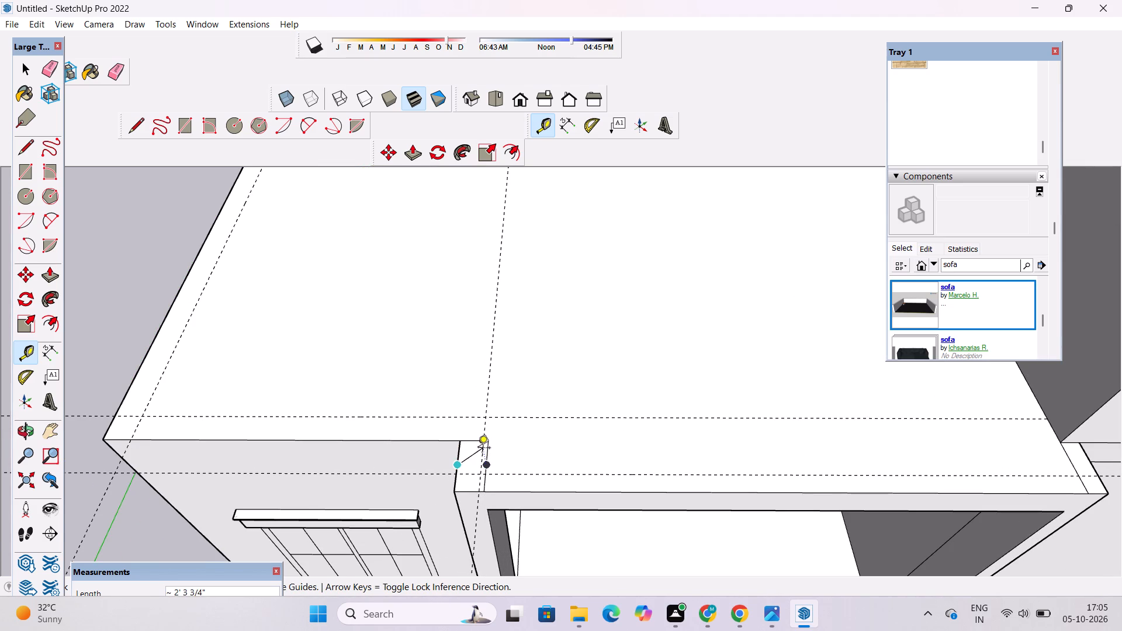
type("1'")
key("Return")
Erase the two leftover short edges on the roof surface at the frame's window-side corner.
key("l")
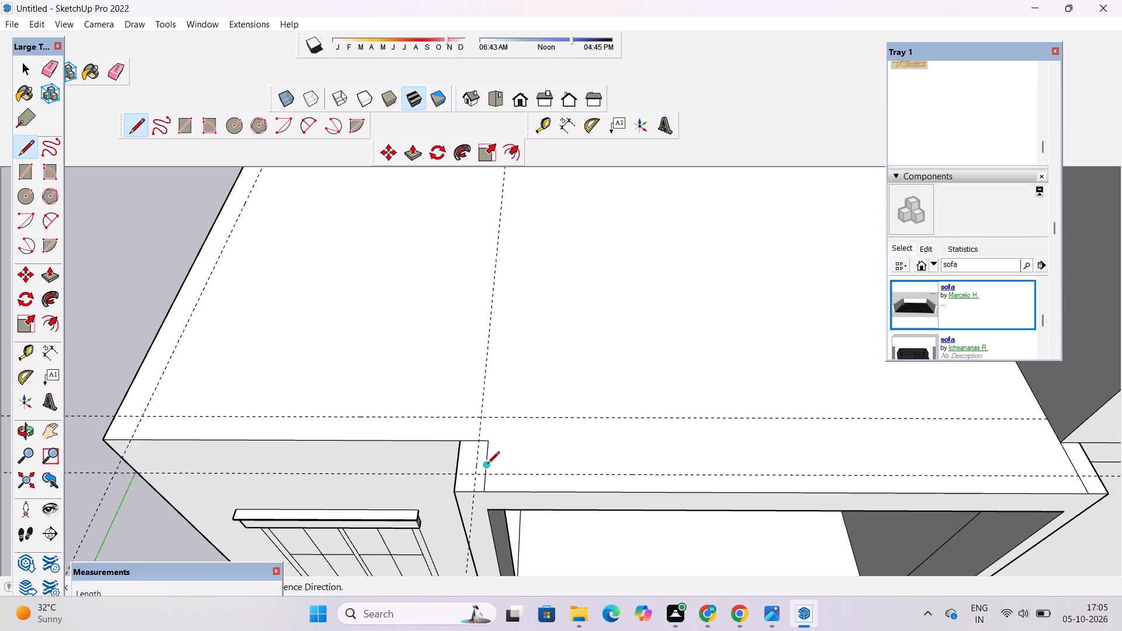
key("e")
left_click(489, 453)
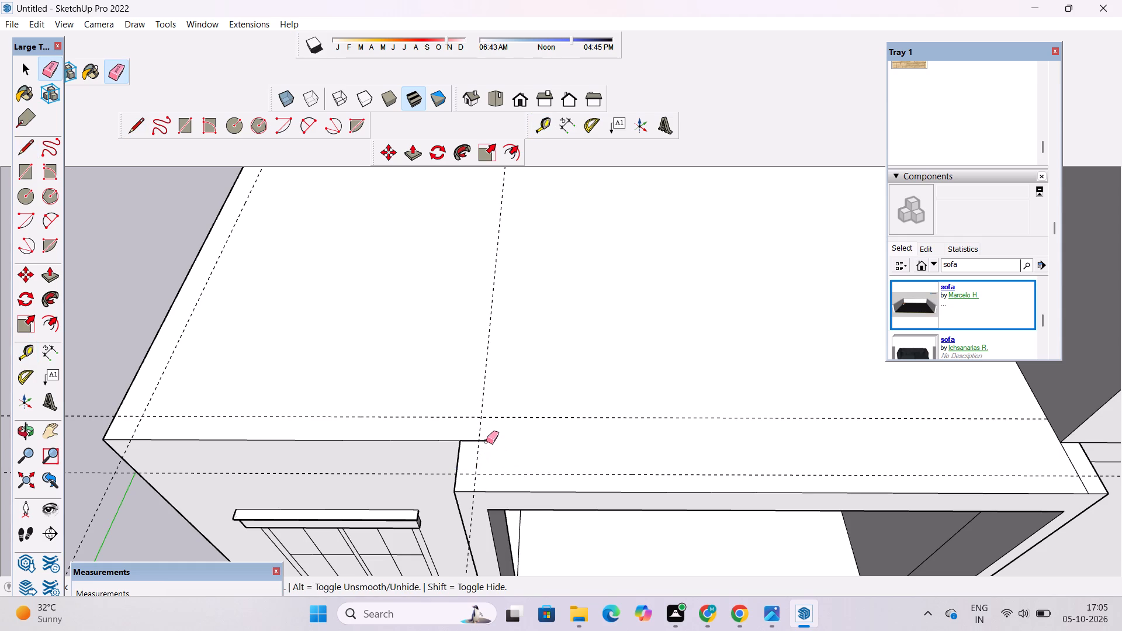
left_click(486, 441)
key("space")
Draw the inner parapet line along the guides over the projecting frame, ending at its enclosure-side edge.
type("l")
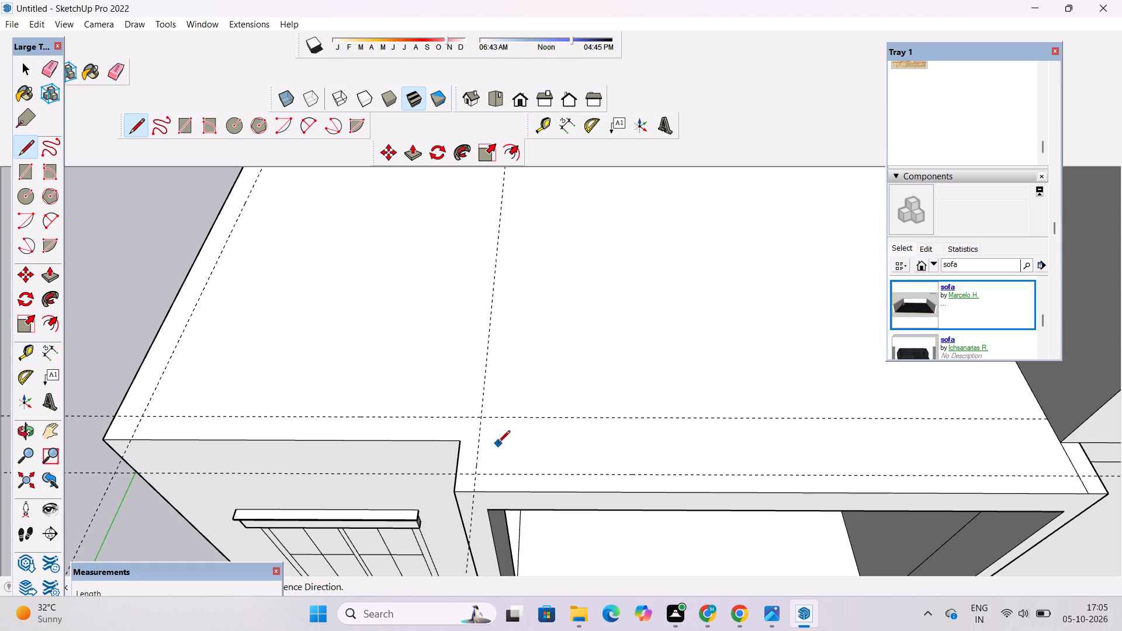
left_click(479, 418)
left_click(477, 474)
scroll(467, 474, "down", 3)
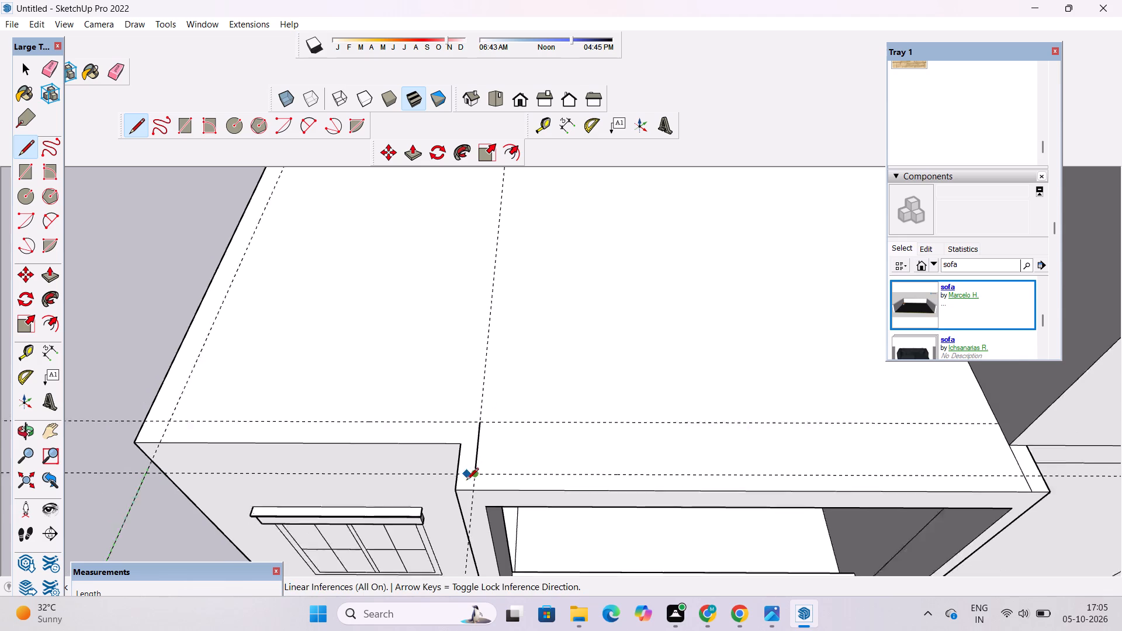
scroll(466, 481, "down", 3)
scroll(532, 470, "up", 5)
scroll(619, 463, "down", 6)
scroll(817, 459, "up", 5)
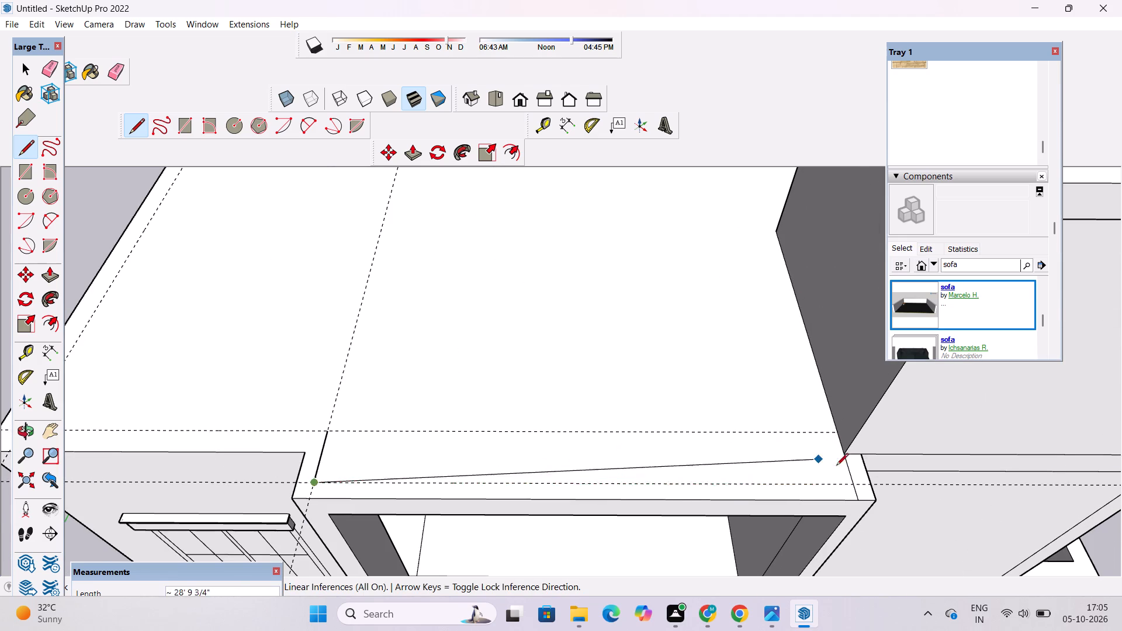
left_click(851, 485)
scroll(851, 485, "down", 6)
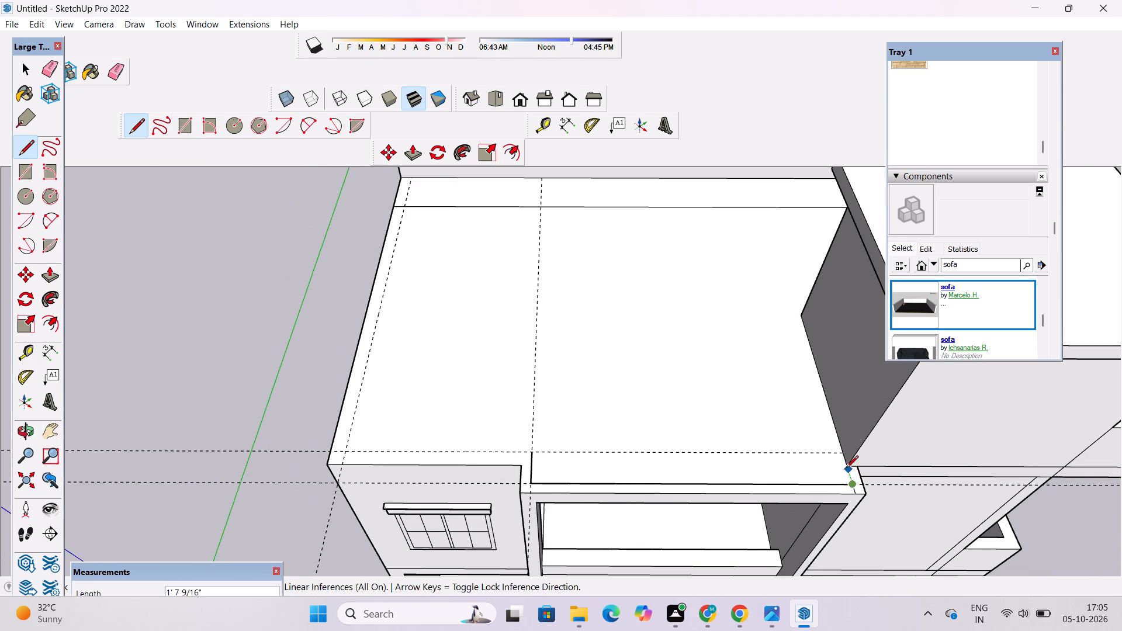
scroll(846, 469, "up", 5)
left_click(846, 469)
scroll(394, 448, "down", 2)
scroll(357, 441, "up", 4)
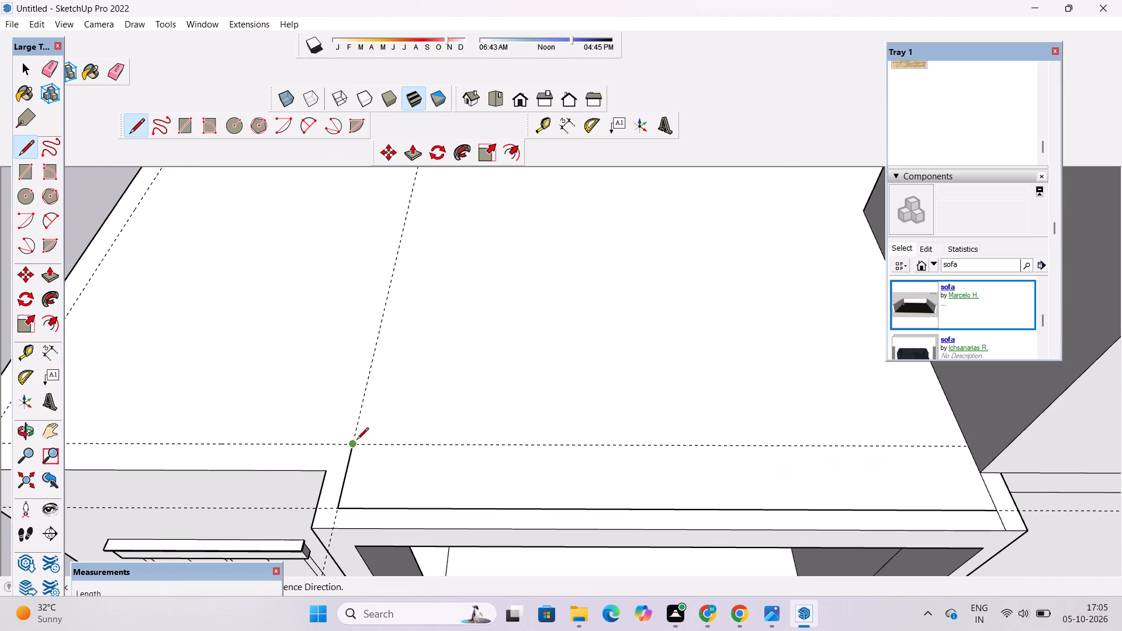
Continue the inner parapet line along the guides above the window wall and back to the rear parapet's base.
left_click(349, 446)
scroll(349, 446, "down", 9)
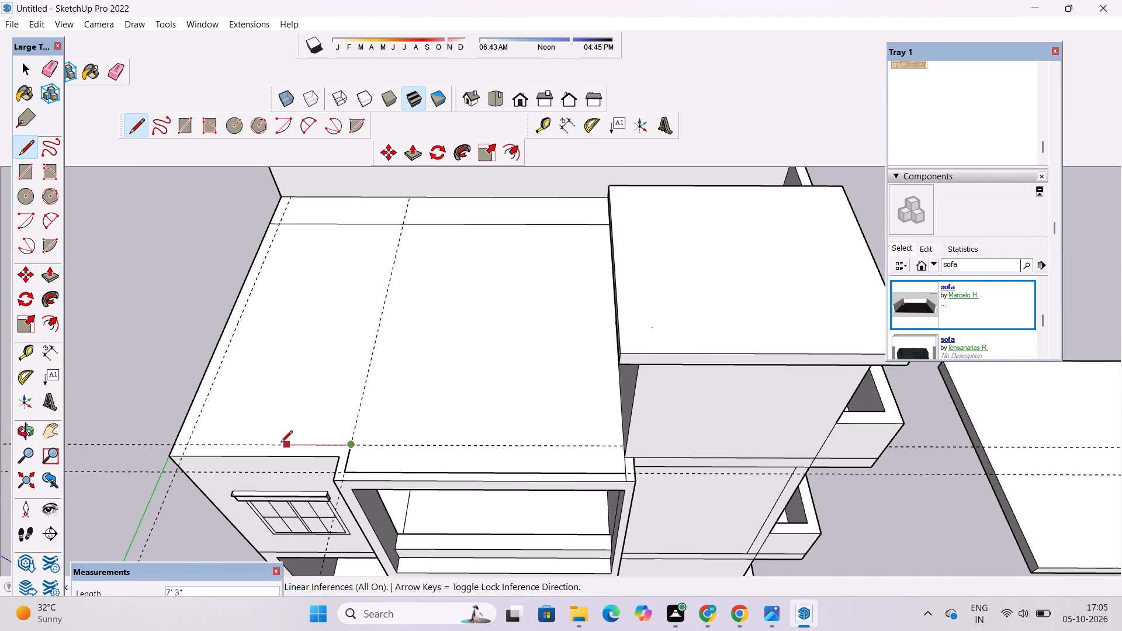
scroll(200, 448, "up", 8)
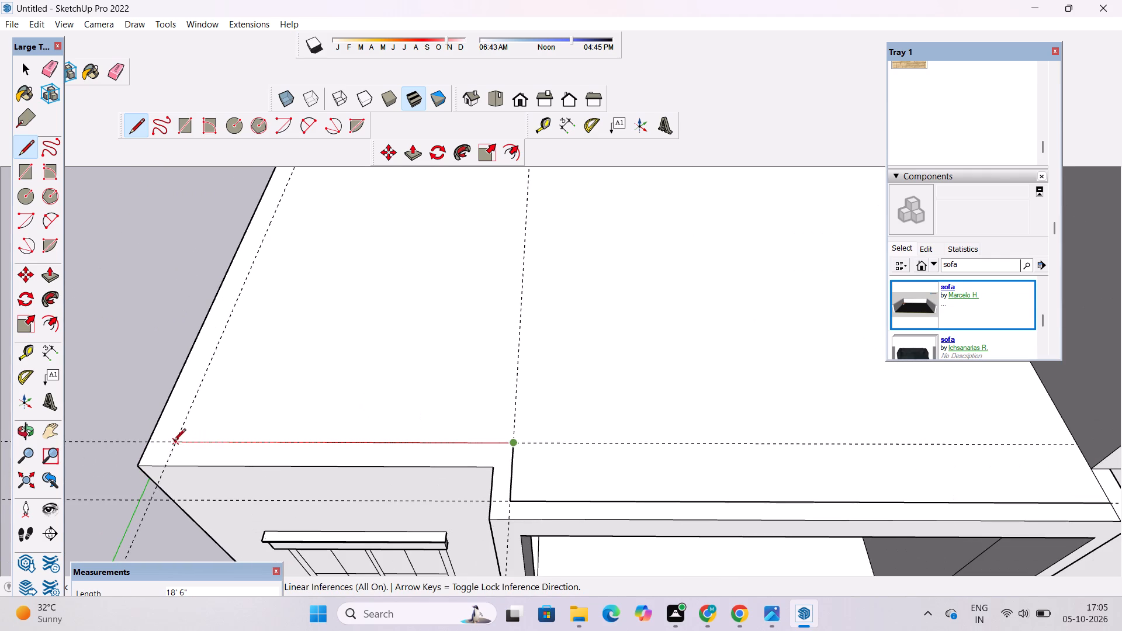
left_click(174, 445)
scroll(266, 451, "down", 13)
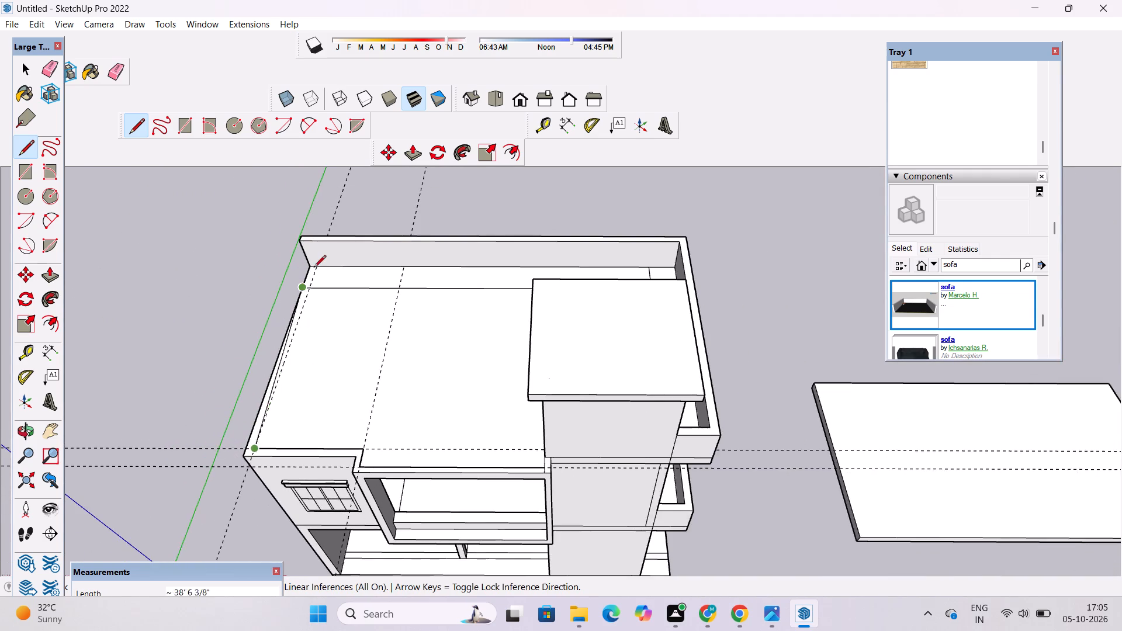
scroll(317, 261, "up", 8)
left_click(316, 269)
scroll(386, 278, "down", 3)
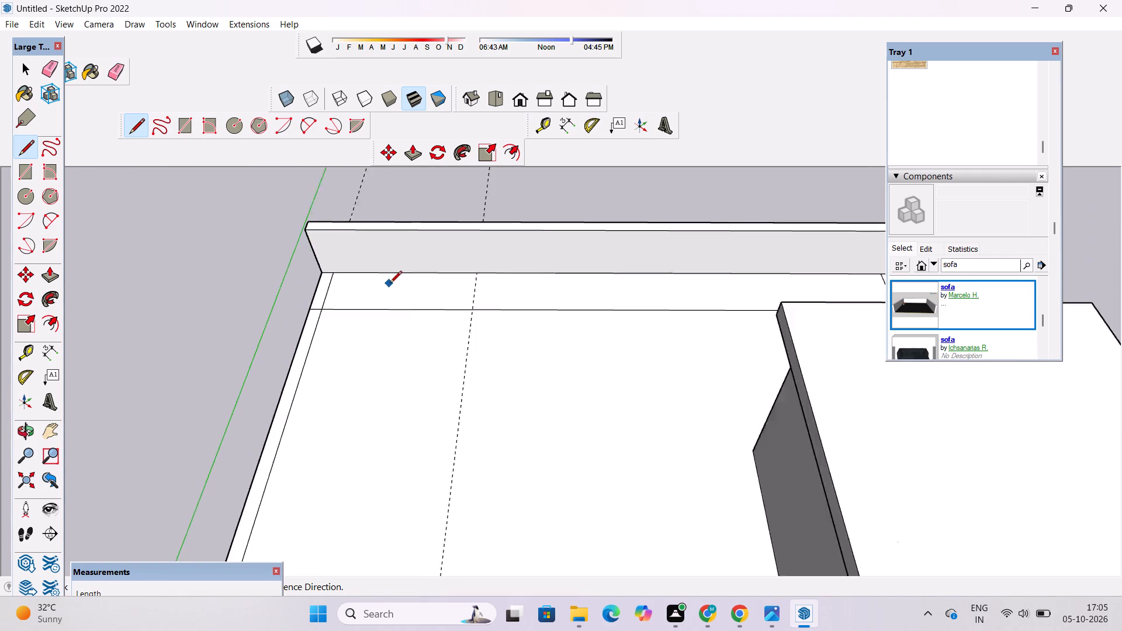
scroll(390, 284, "down", 6)
Erase all the construction guides around the roof.
key("space")
key("e")
scroll(376, 312, "up", 3)
scroll(314, 338, "down", 6)
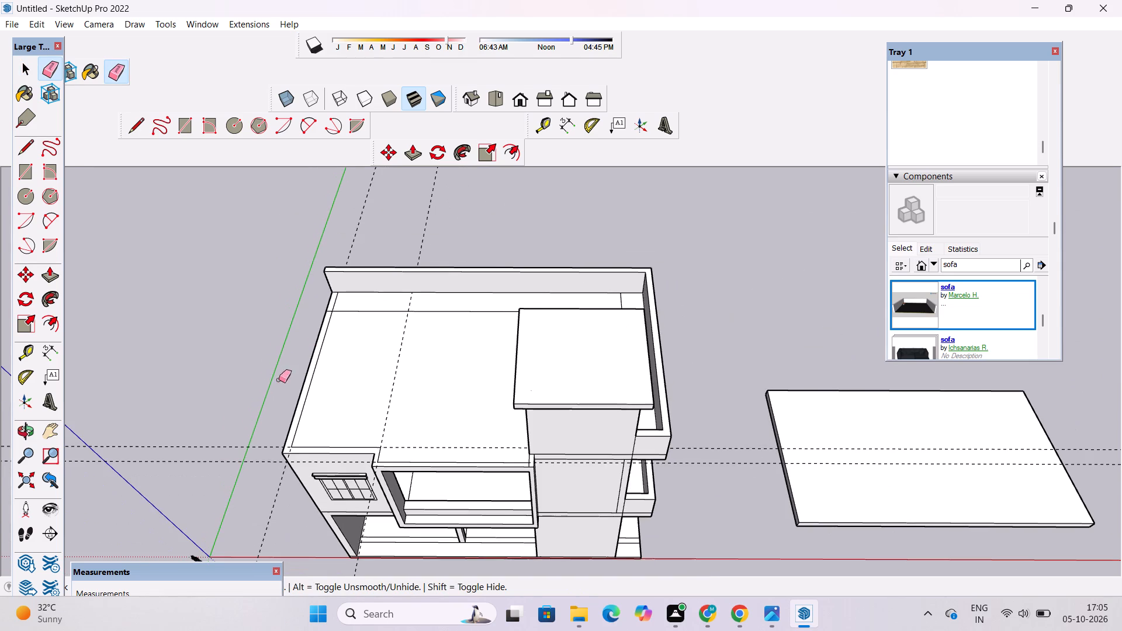
left_click_drag(232, 418, 287, 496)
left_click_drag(399, 218, 423, 230)
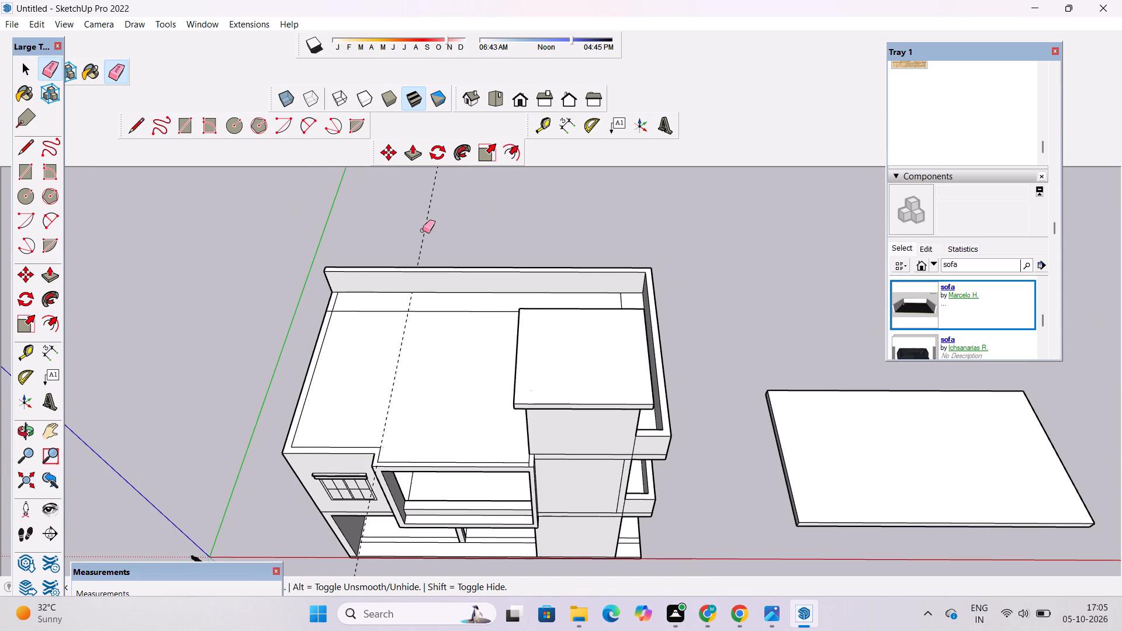
left_click_drag(423, 230, 434, 244)
left_click(428, 212)
Erase the seam running across the roof in front of the rear parapet, including its short end in the perimeter strip.
scroll(318, 316, "up", 13)
left_click_drag(342, 298, 340, 324)
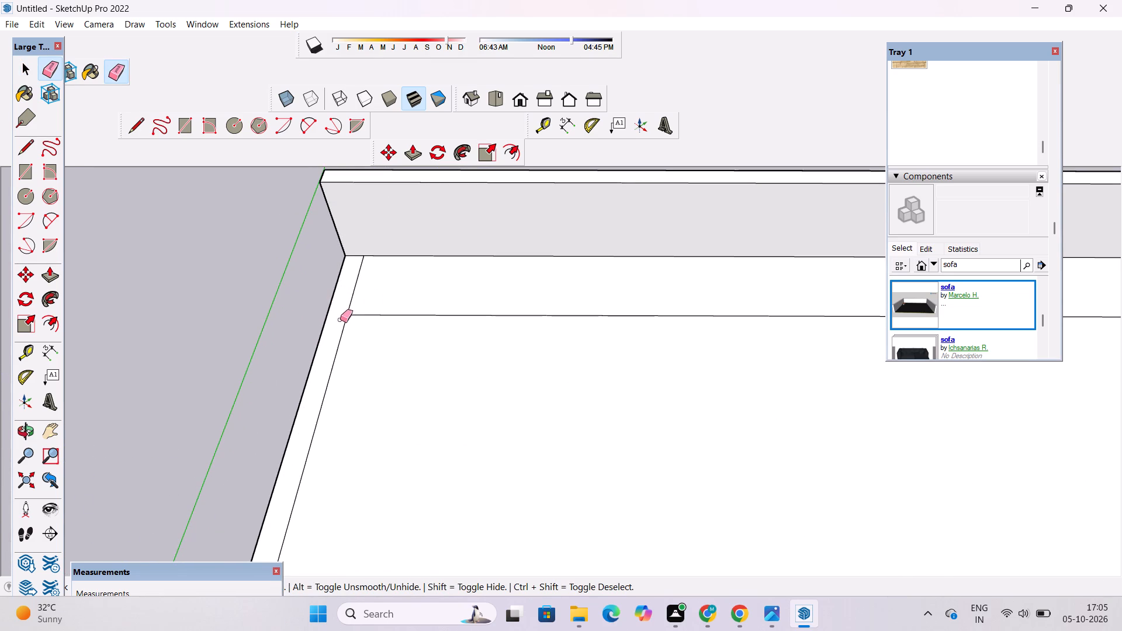
left_click_drag(372, 301, 380, 329)
scroll(389, 305, "down", 11)
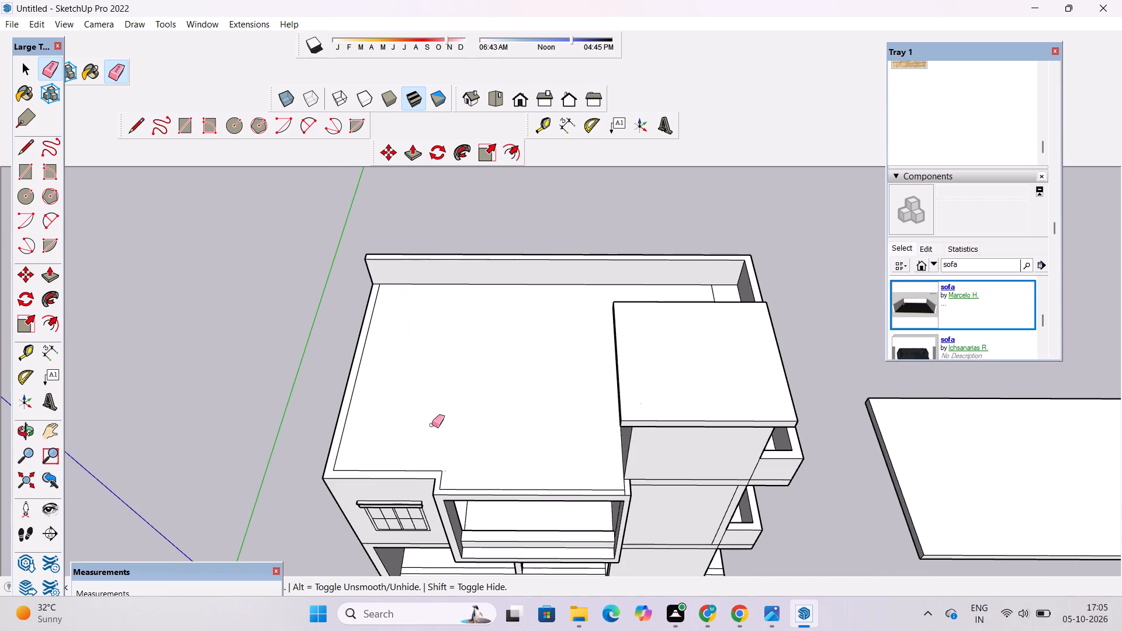
Erase the short edge dividing the perimeter strip at the frame's enclosure-side front corner.
scroll(437, 436, "down", 4)
scroll(537, 478, "up", 5)
scroll(576, 479, "up", 16)
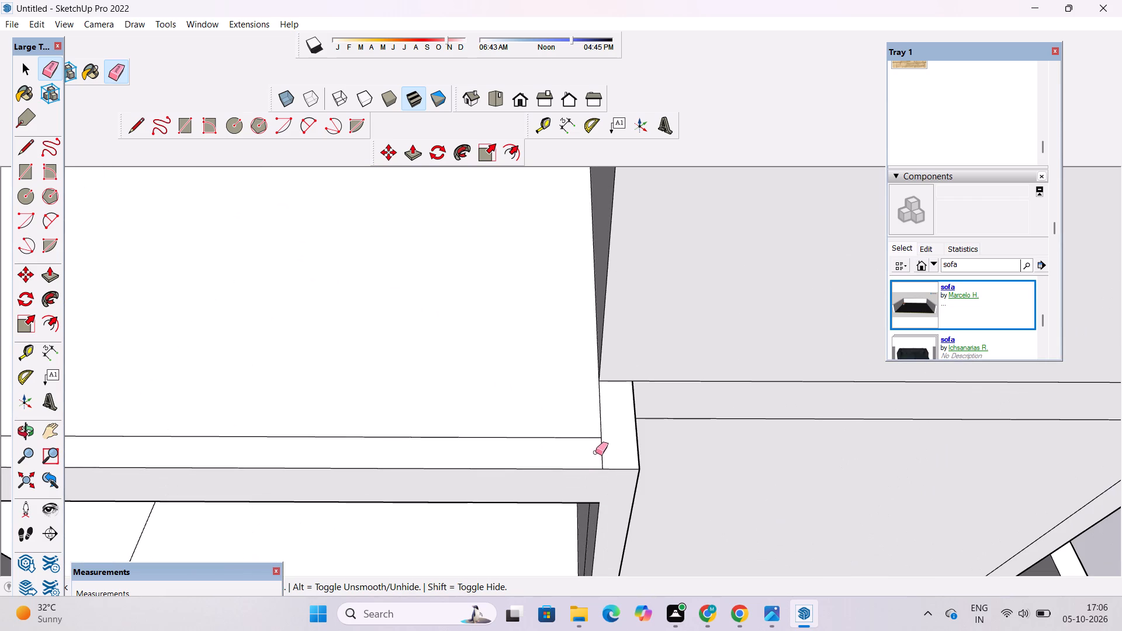
left_click_drag(603, 446, 600, 452)
scroll(647, 460, "down", 5)
key("space")
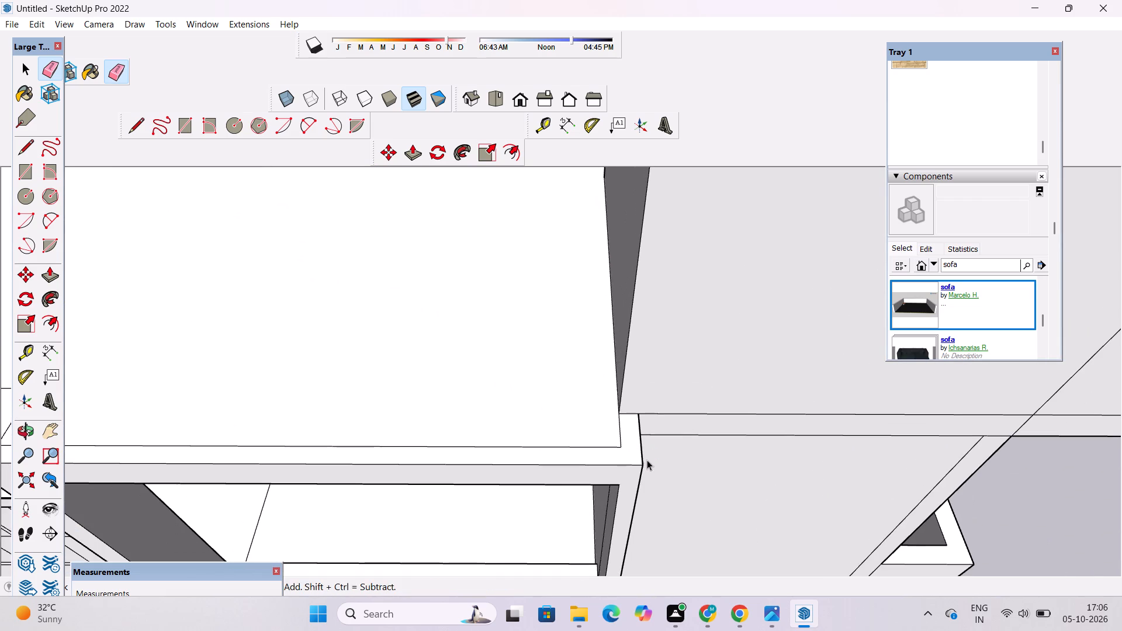
Push/Pull the roof's perimeter strip upward into a parapet along the side and front edges.
key("o")
scroll(633, 458, "down", 5)
left_click_drag(490, 460, 579, 392)
scroll(579, 392, "down", 4)
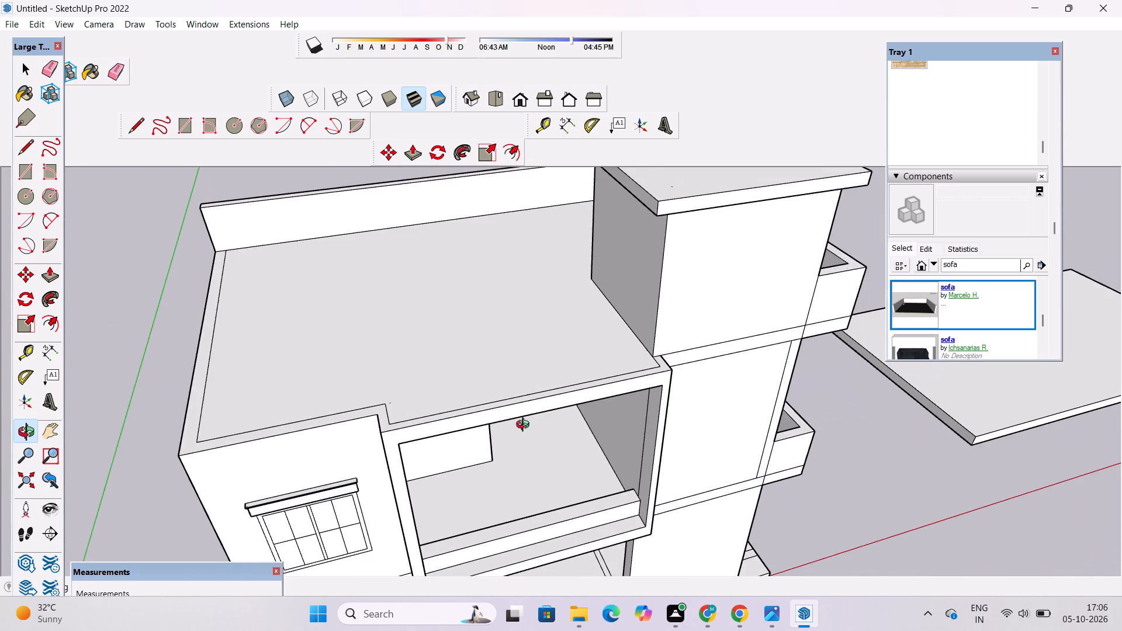
left_click_drag(383, 441, 544, 441)
left_click_drag(484, 444, 707, 290)
left_click_drag(661, 332, 612, 387)
scroll(611, 345, "down", 5)
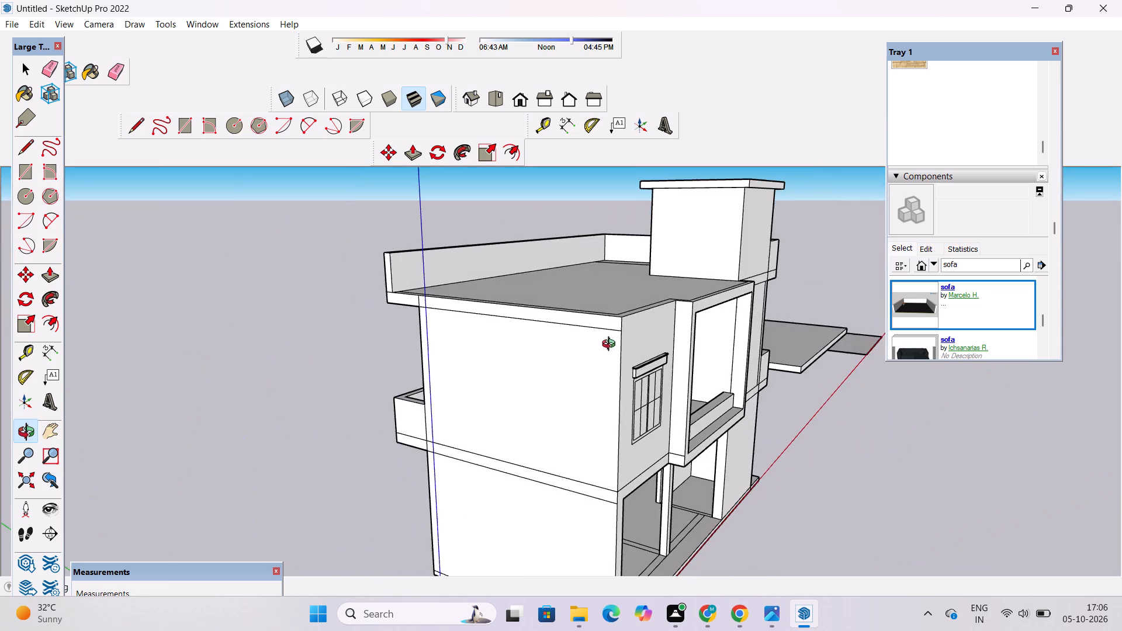
left_click_drag(621, 338, 595, 412)
scroll(589, 387, "up", 3)
left_click_drag(562, 384, 545, 387, "shift")
left_click_drag(540, 389, 529, 393)
left_click_drag(515, 394, 465, 408, "shift")
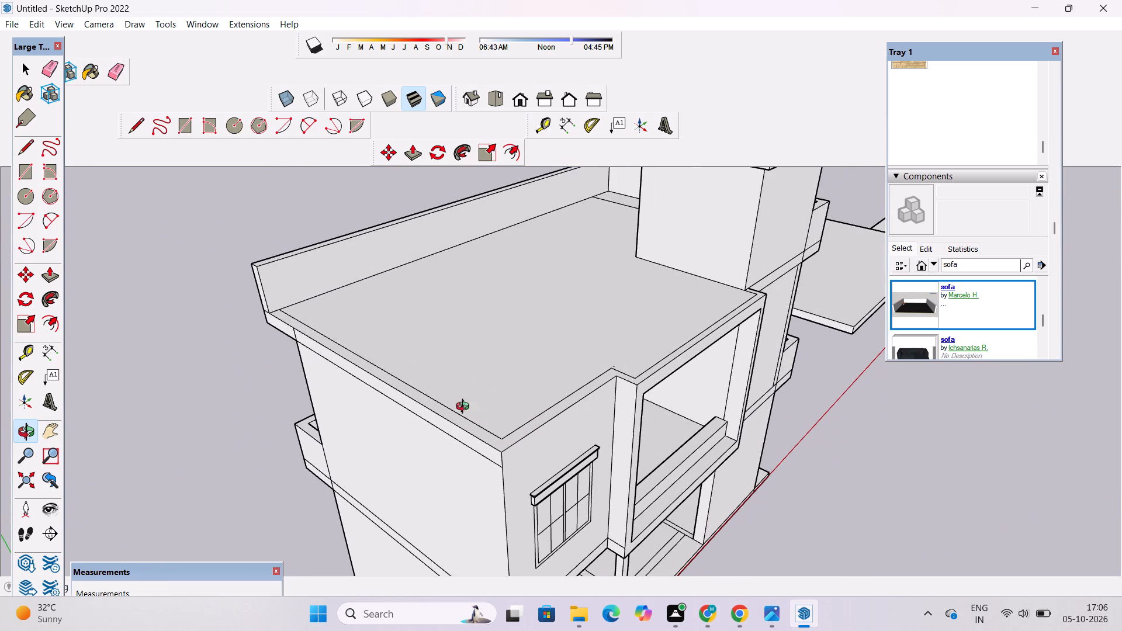
key("p")
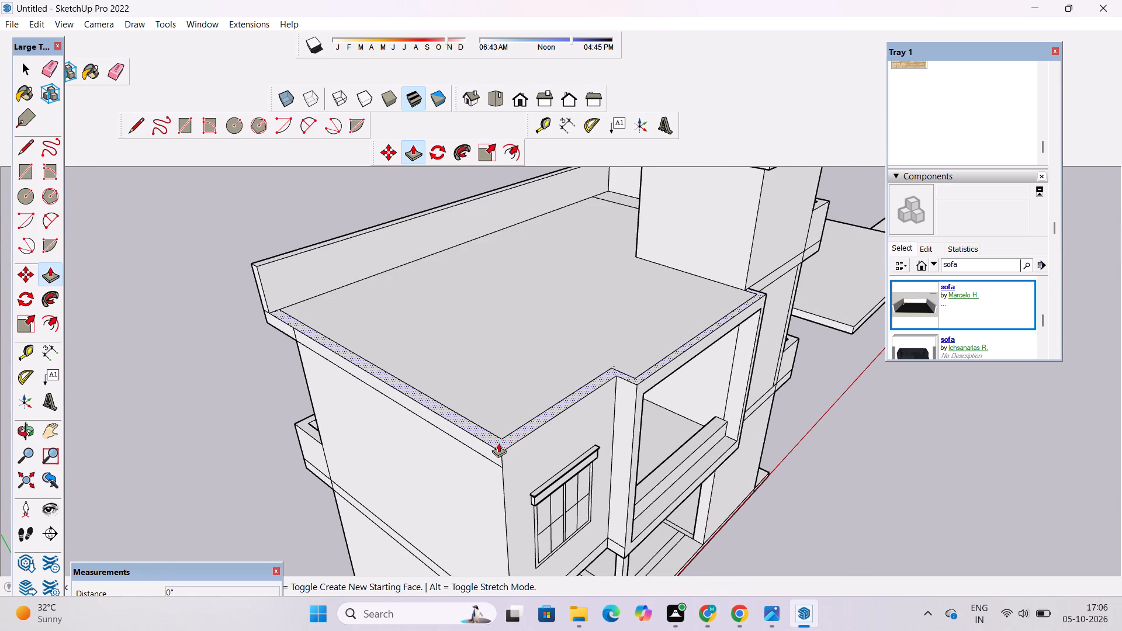
left_click(498, 443)
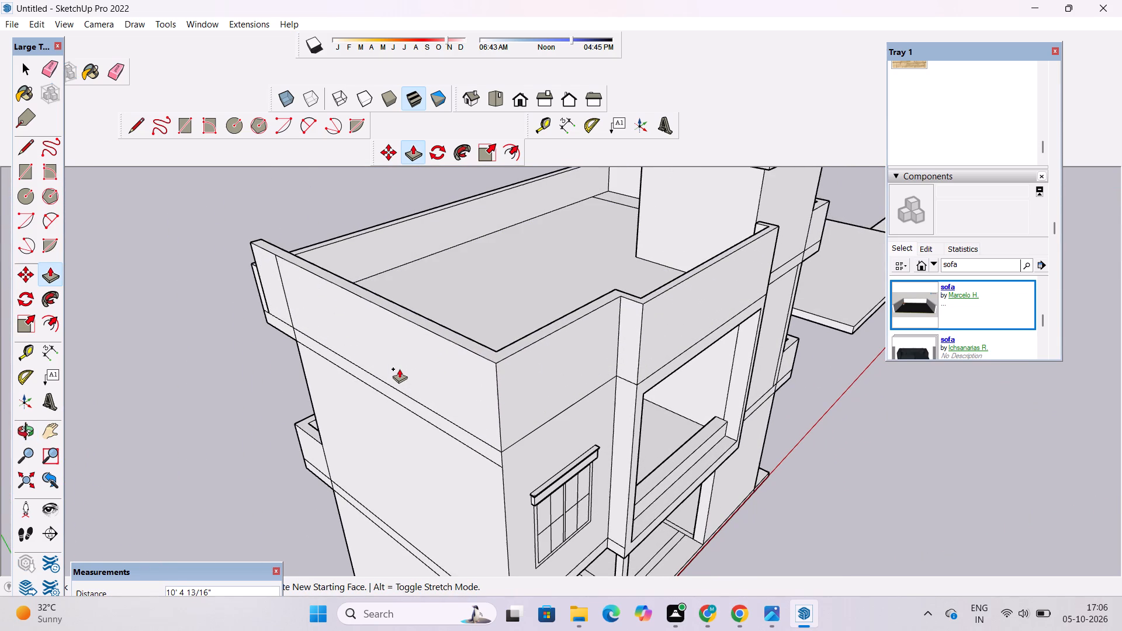
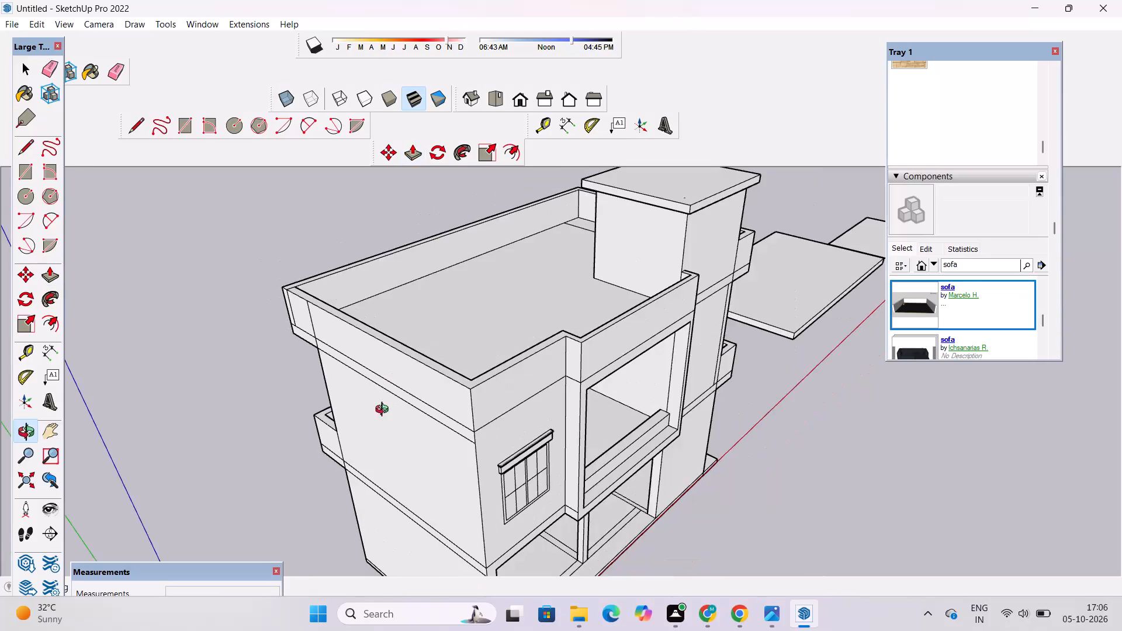
Erase the leftover vertical edges on the outer face of the new parapet near the roof's side corner.
left_click_drag(385, 411, 413, 351)
scroll(332, 295, "up", 4)
left_click_drag(330, 283, 480, 403)
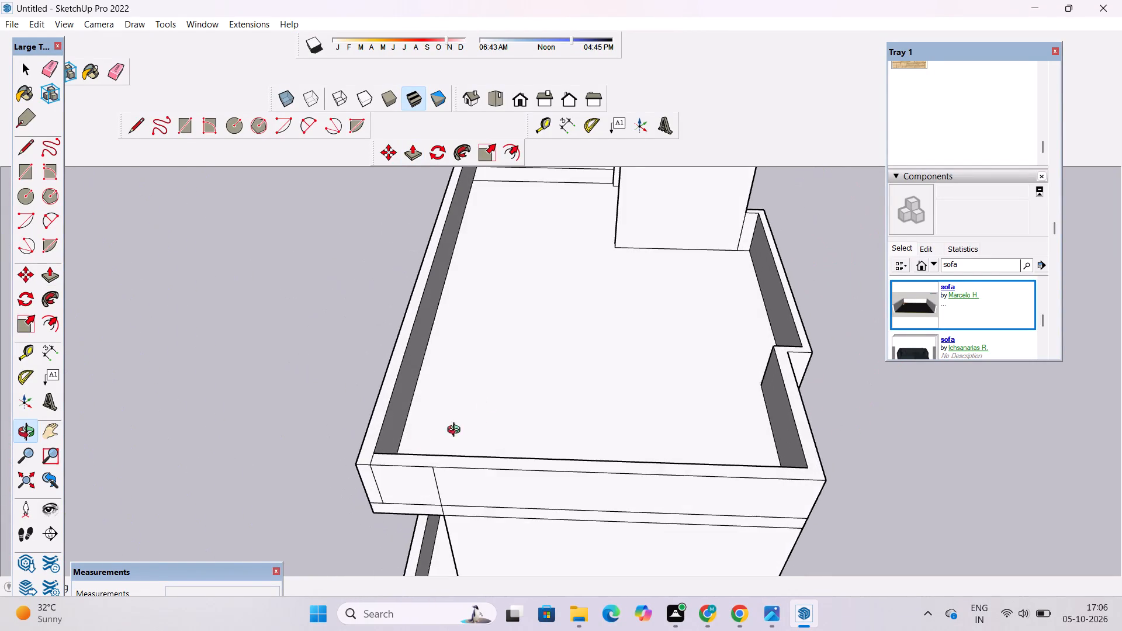
scroll(394, 463, "up", 4)
left_click_drag(389, 467, 418, 419, "shift")
left_click_drag(417, 421, 536, 418)
key("e")
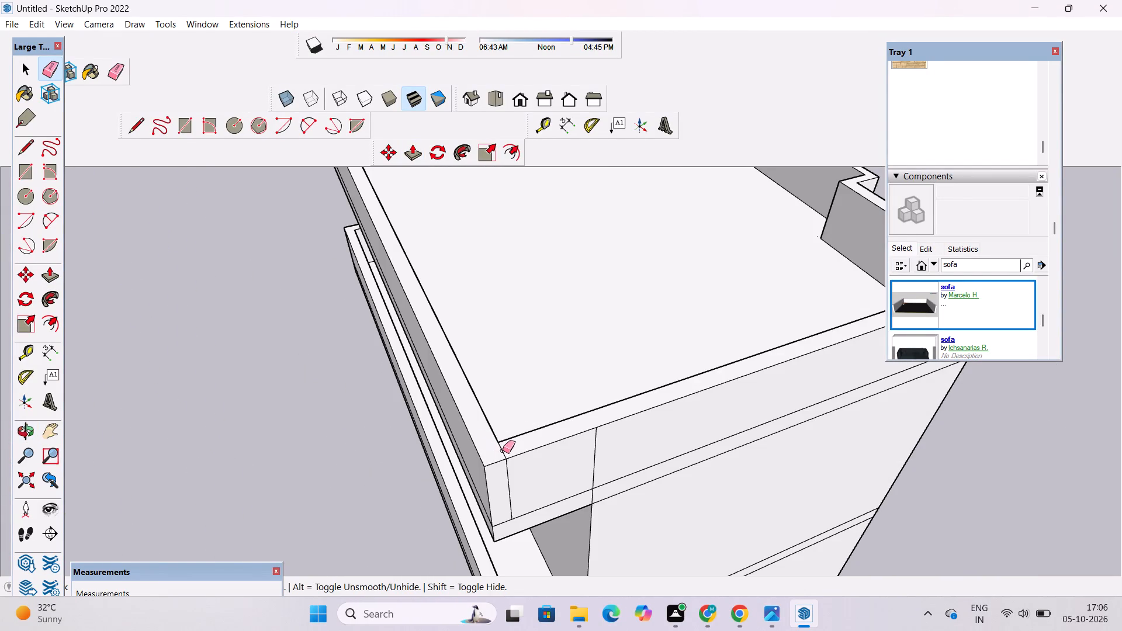
left_click(503, 449)
left_click_drag(506, 469, 506, 474)
key("o")
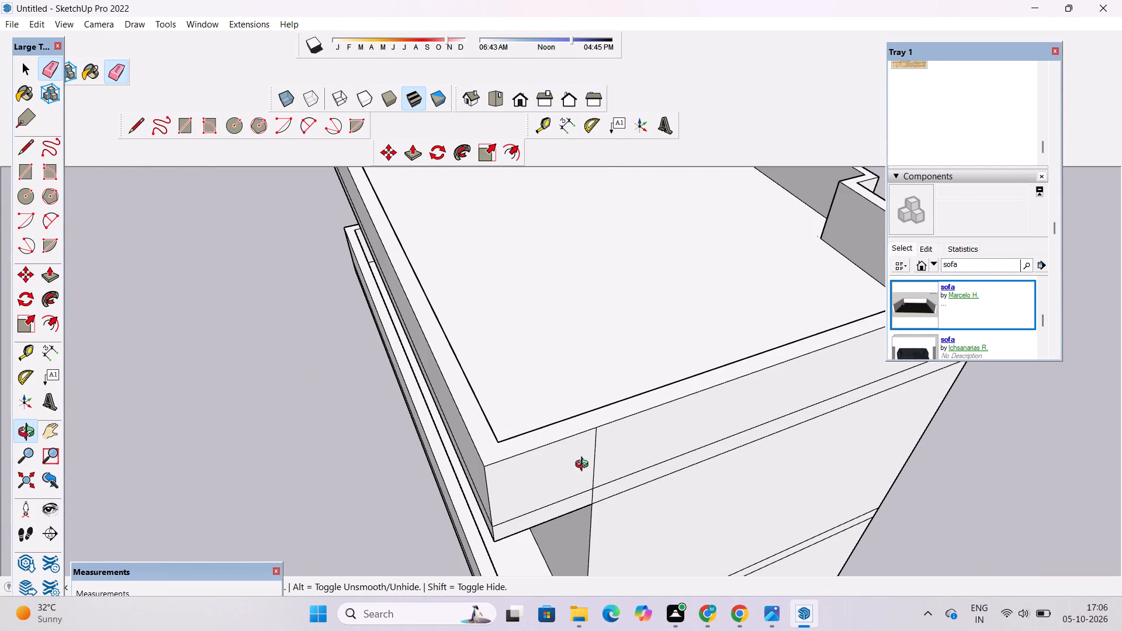
left_click_drag(590, 467, 573, 435)
key("e")
left_click_drag(595, 421, 568, 426)
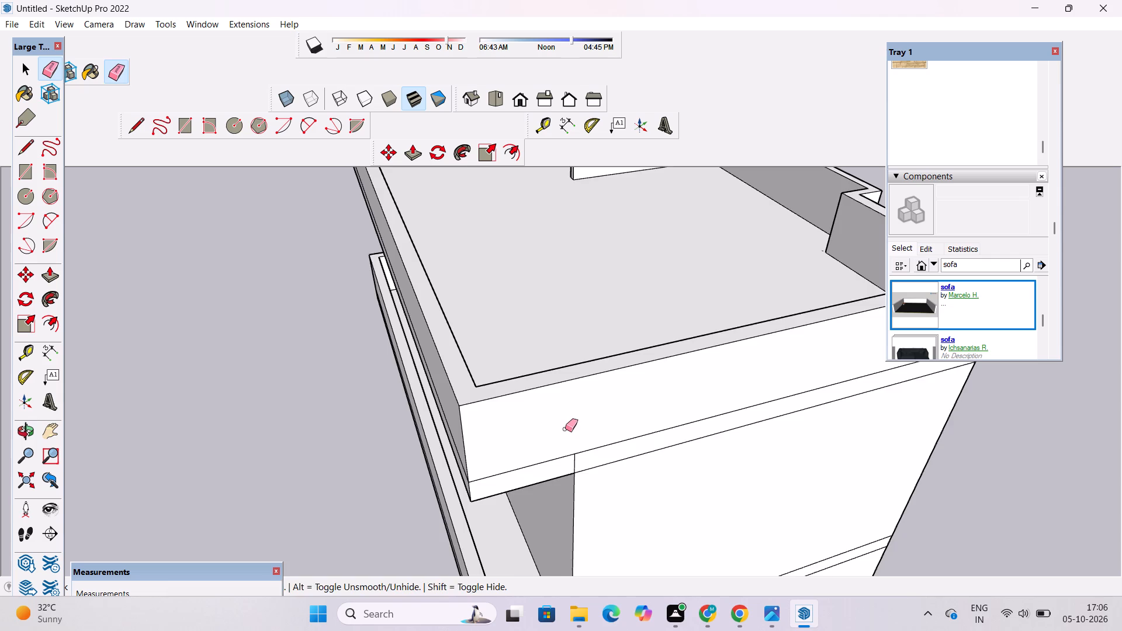
Examine the raised parapet around the roof, including its inner faces and its junction with the tower.
key("o")
scroll(553, 427, "down", 5)
scroll(485, 411, "up", 2)
left_click_drag(613, 396, 185, 452)
left_click_drag(228, 456, 221, 448)
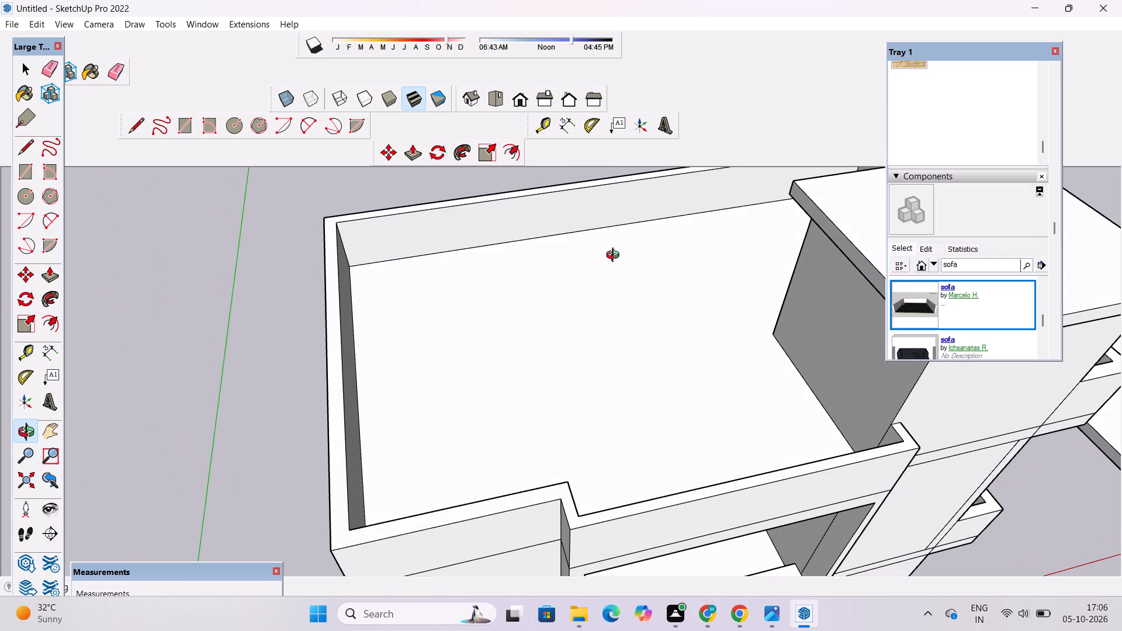
scroll(567, 370, "down", 8)
left_click_drag(401, 561, 653, 404)
scroll(669, 349, "up", 11)
left_click_drag(323, 449, 778, 587)
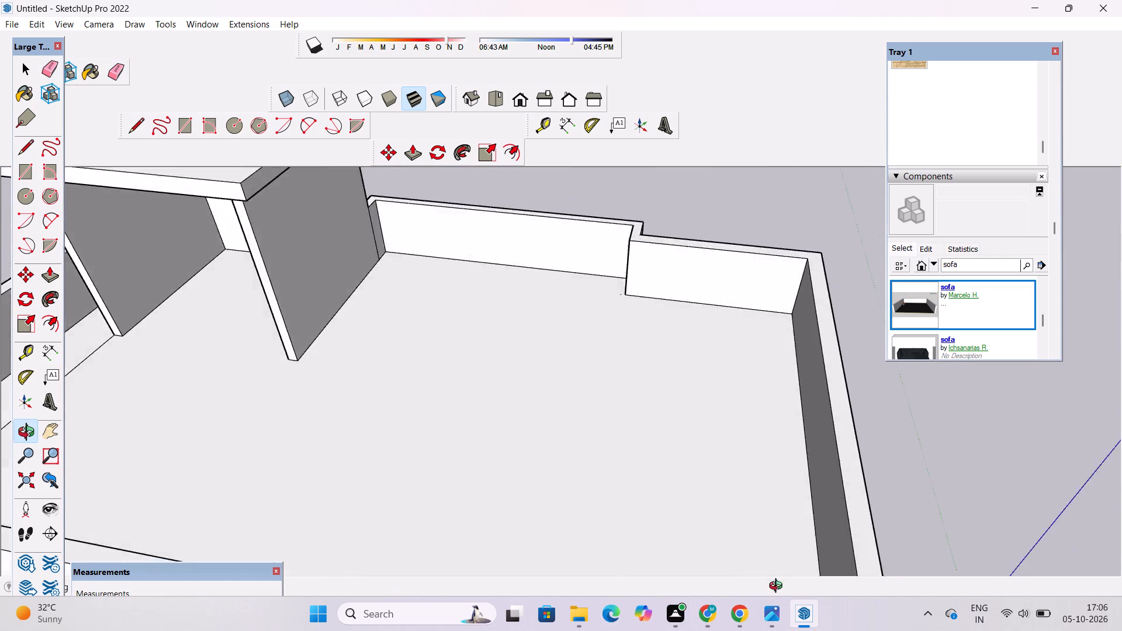
left_click_drag(778, 587, 630, 471)
scroll(499, 258, "up", 5)
left_click_drag(551, 294, 527, 310)
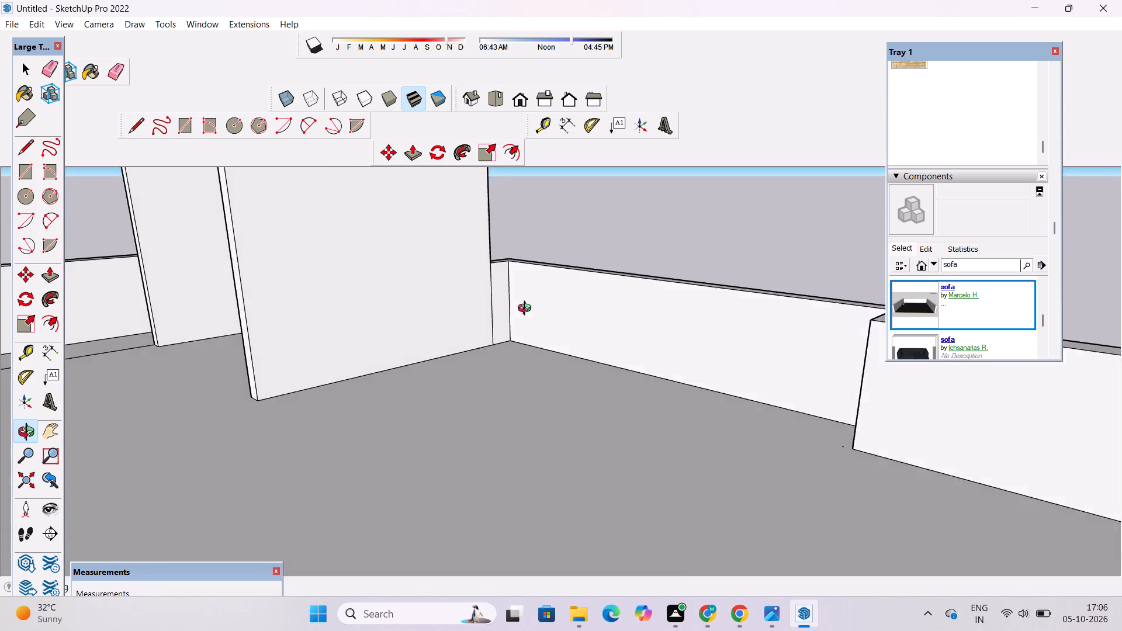
left_click_drag(527, 310, 119, 399)
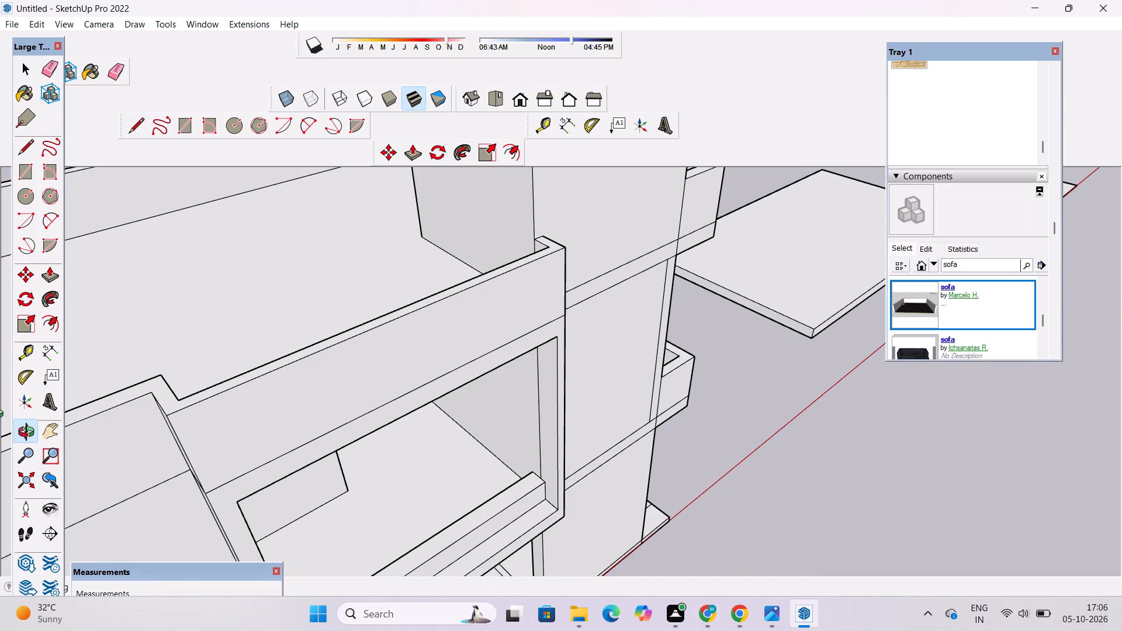
scroll(223, 445, "down", 6)
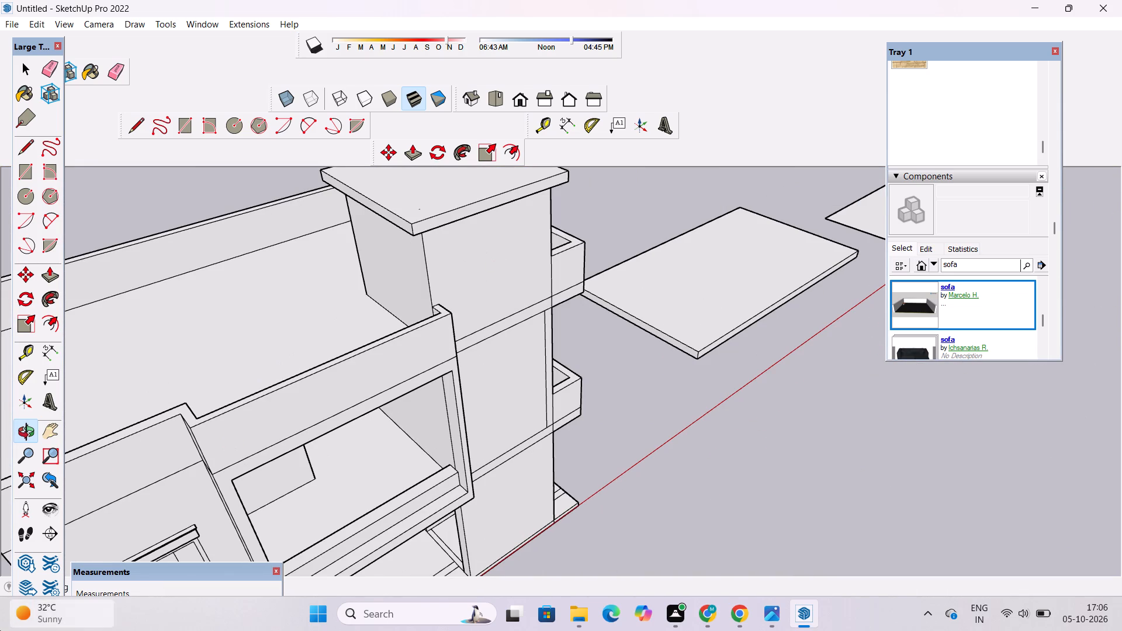
Examine the front elevation, checking the projecting frame, its side face and the tower beside it.
left_click(518, 102)
scroll(654, 314, "down", 4)
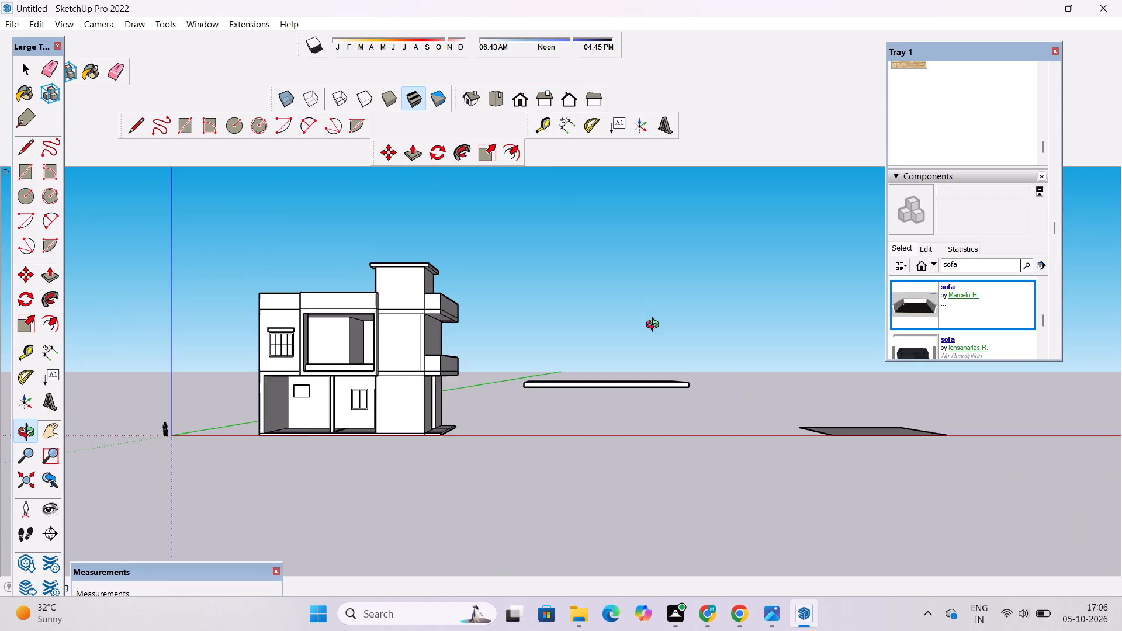
scroll(655, 326, "down", 4)
scroll(541, 315, "up", 5)
scroll(330, 353, "up", 4)
left_click_drag(255, 396, 446, 401, "shift")
left_click_drag(487, 418, 500, 447)
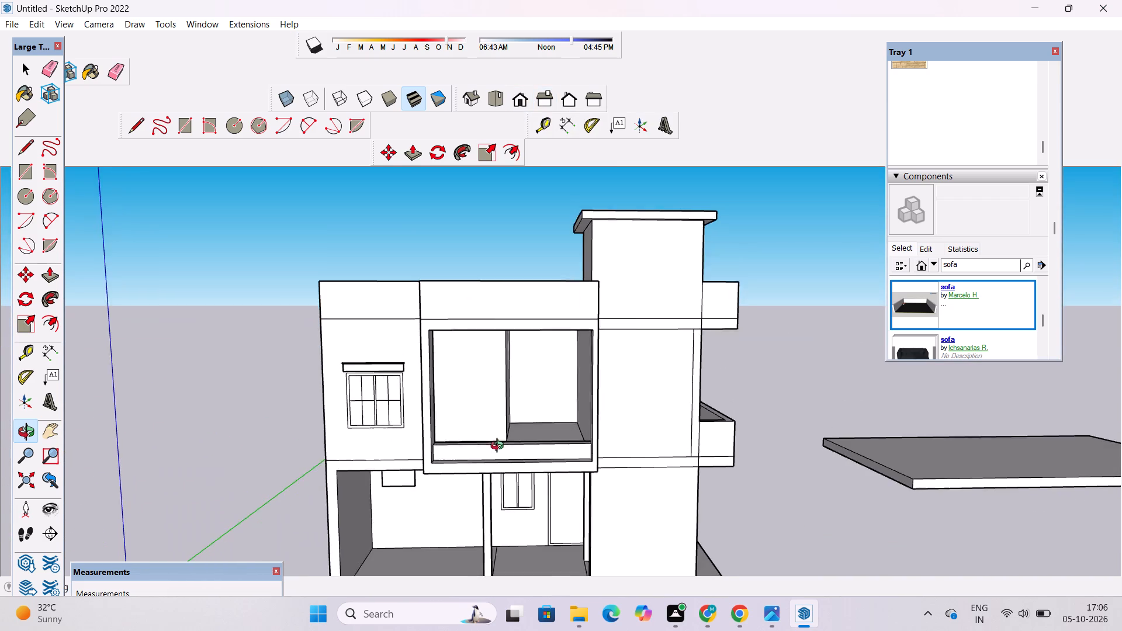
left_click_drag(500, 447, 500, 448)
scroll(532, 396, "up", 5)
left_click_drag(742, 380, 615, 401)
left_click_drag(577, 443, 569, 403, "shift")
left_click_drag(569, 403, 556, 414, "shift")
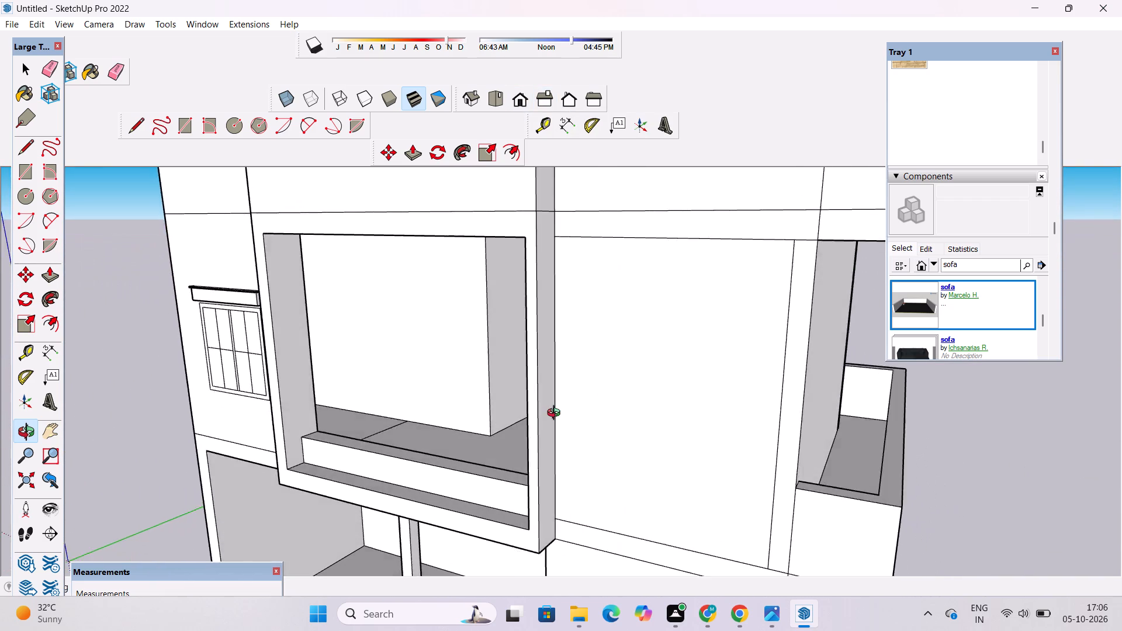
scroll(556, 414, "down", 5)
scroll(560, 345, "up", 2)
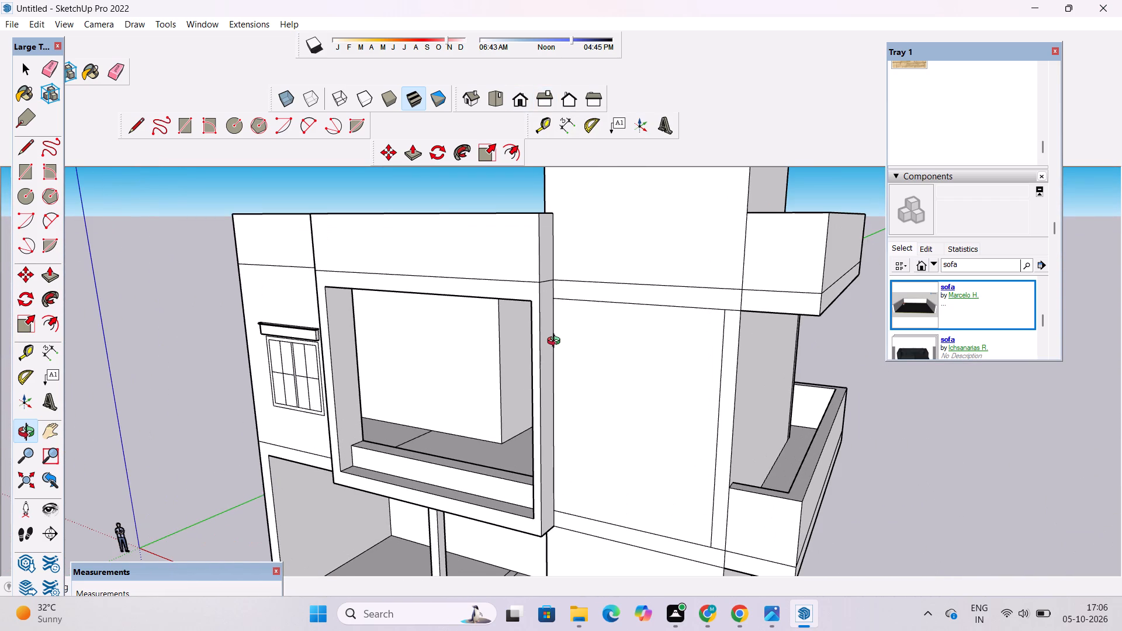
scroll(441, 384, "down", 4)
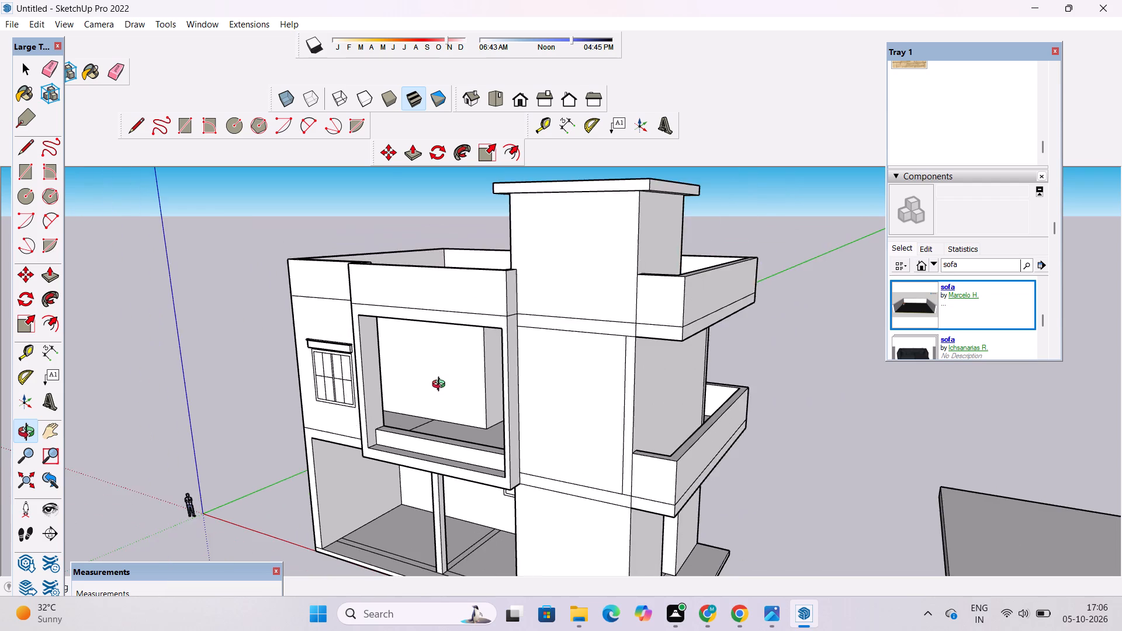
scroll(441, 386, "up", 3)
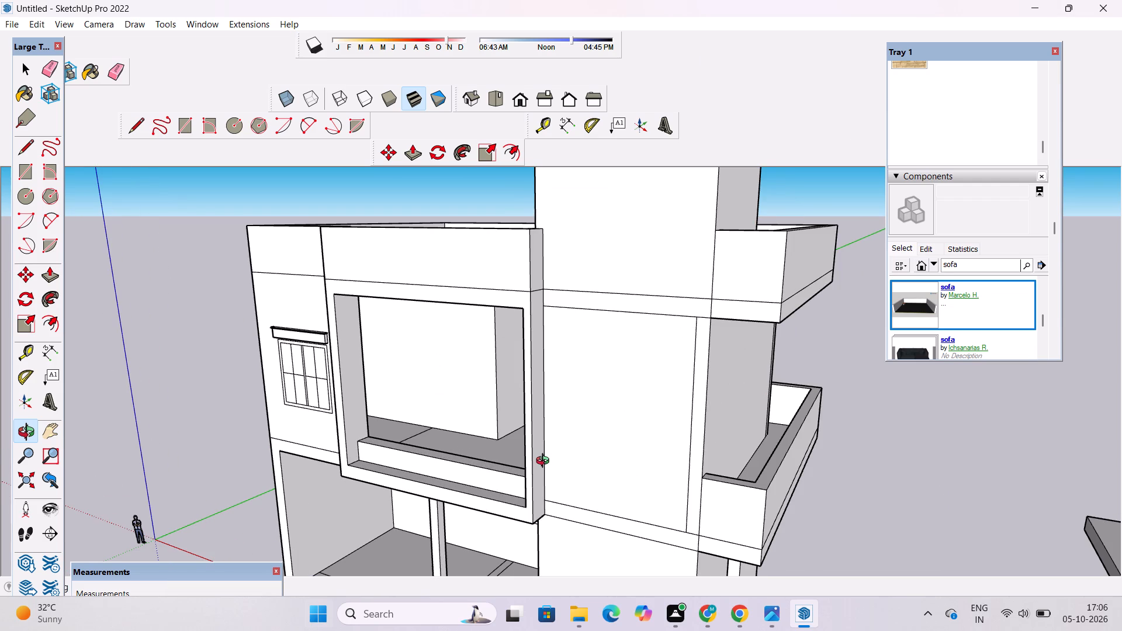
scroll(496, 432, "down", 3)
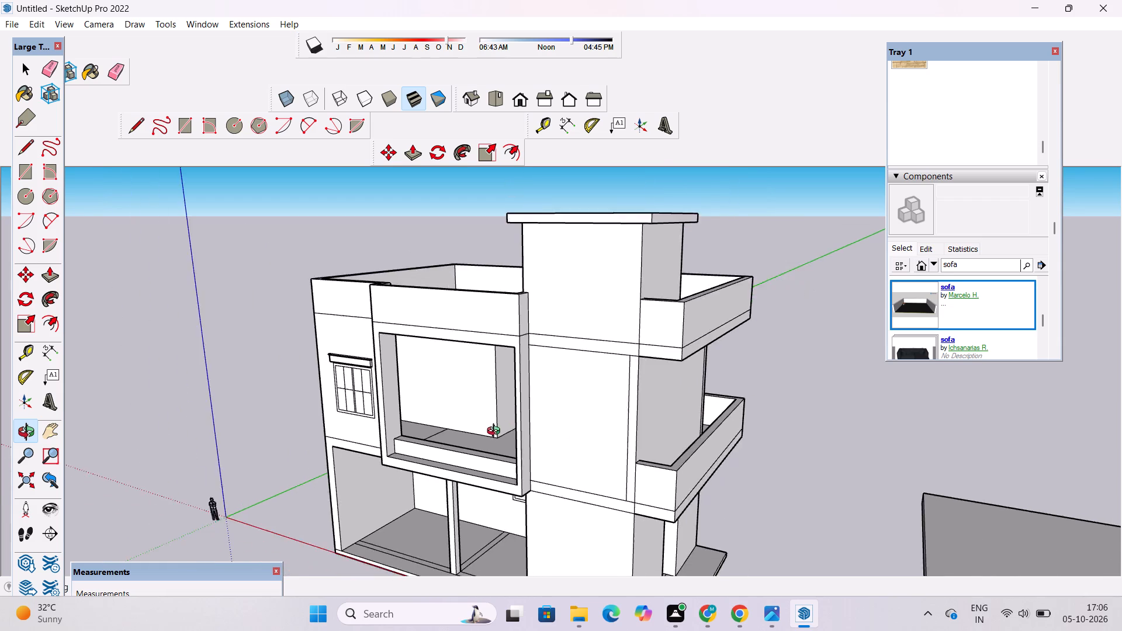
scroll(562, 431, "up", 8)
left_click_drag(598, 466, 557, 466)
left_click_drag(552, 469, 661, 440, "shift")
scroll(597, 462, "down", 5)
left_click_drag(583, 455, 591, 469)
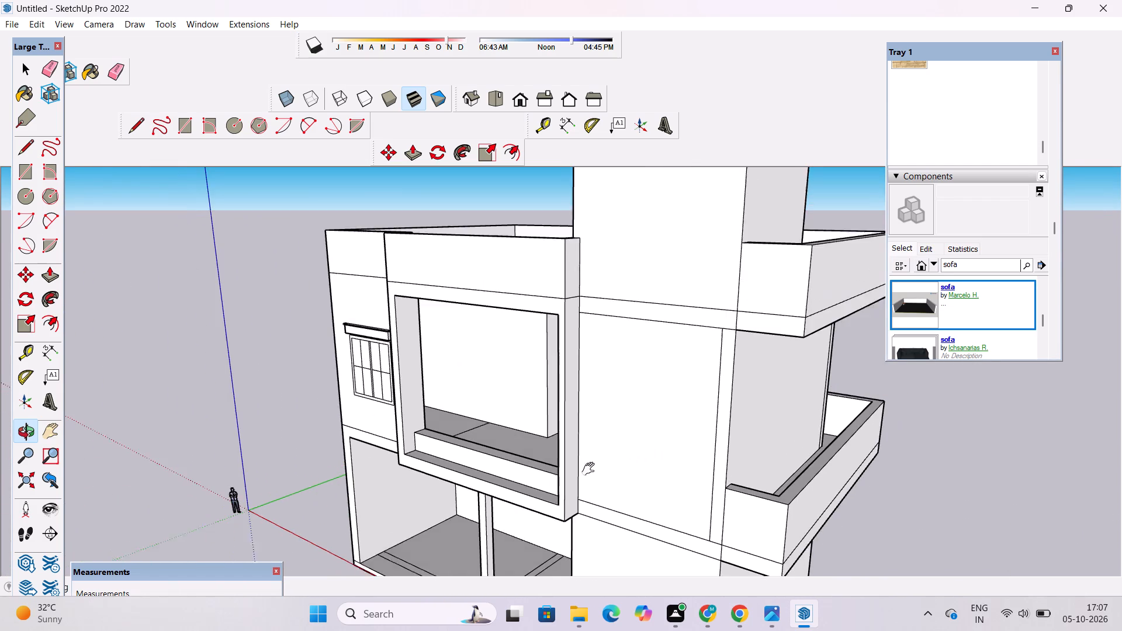
left_click_drag(591, 469, 591, 470)
scroll(571, 397, "up", 5)
scroll(434, 466, "down", 2)
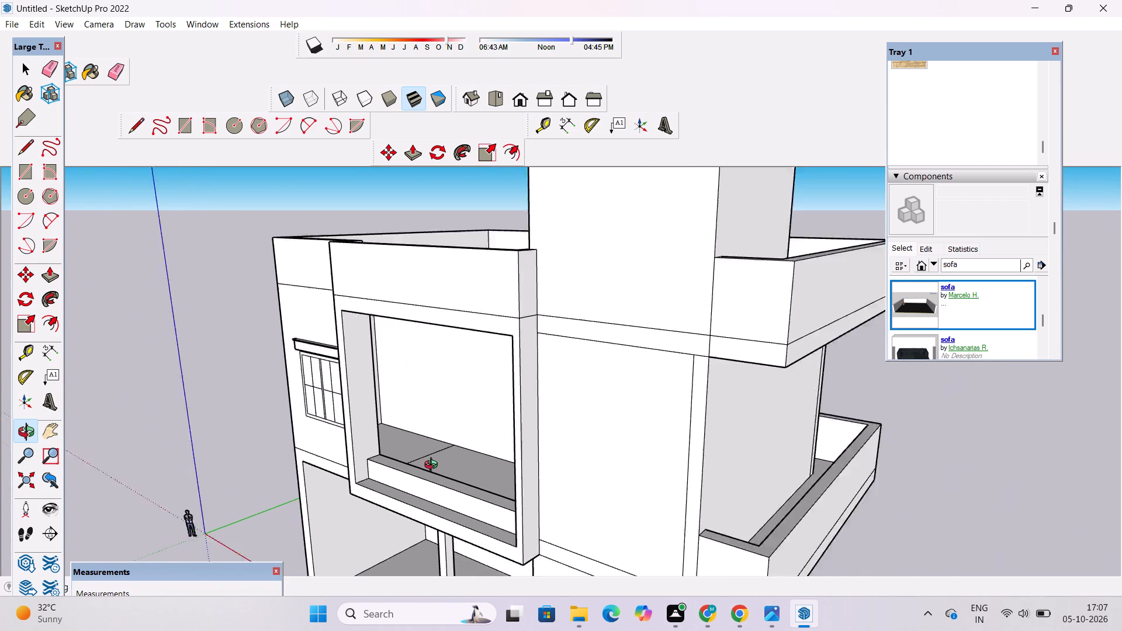
Erase the short seam crossing the tower-side face of the projecting front frame, just below the parapet.
scroll(434, 466, "down", 3)
left_click_drag(435, 464, 394, 512, "shift")
scroll(442, 423, "up", 14)
left_click_drag(447, 412, 451, 403, "shift")
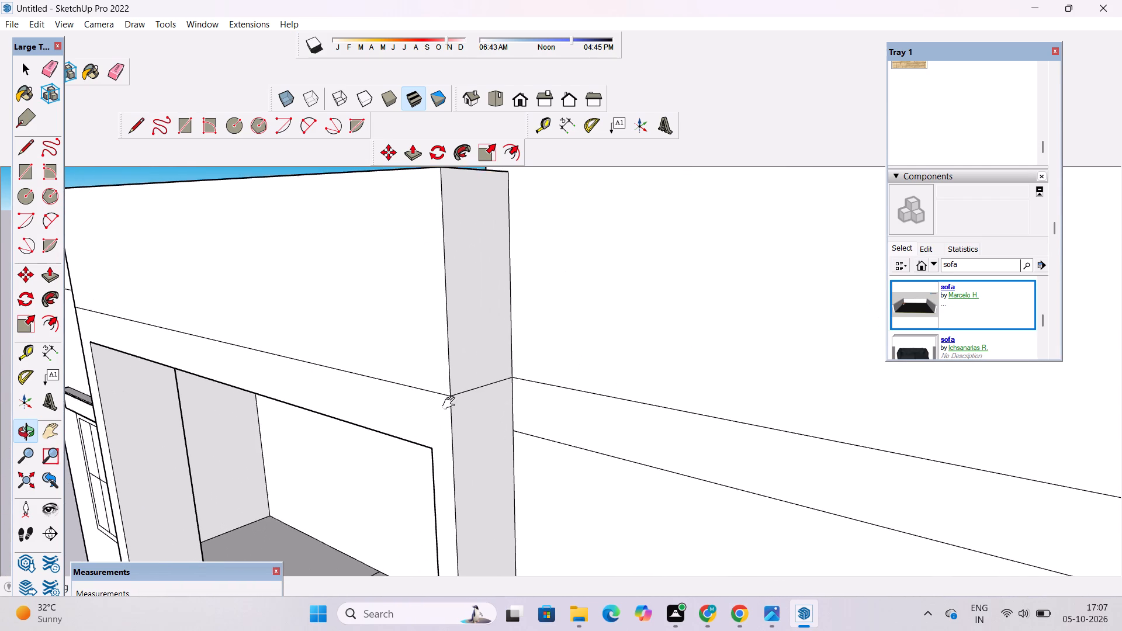
left_click_drag(451, 403, 452, 402, "shift")
key("e")
left_click_drag(493, 376, 494, 392)
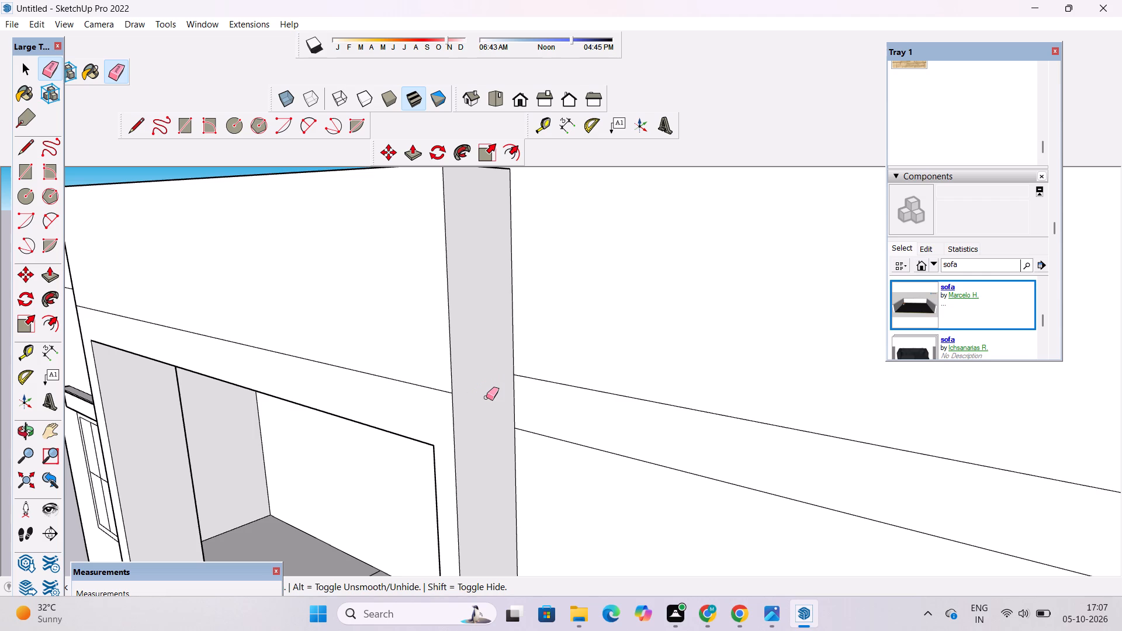
Push/Pull the projecting frame's tower-side face outward by 6".
key("space")
type("p")
left_click(480, 380)
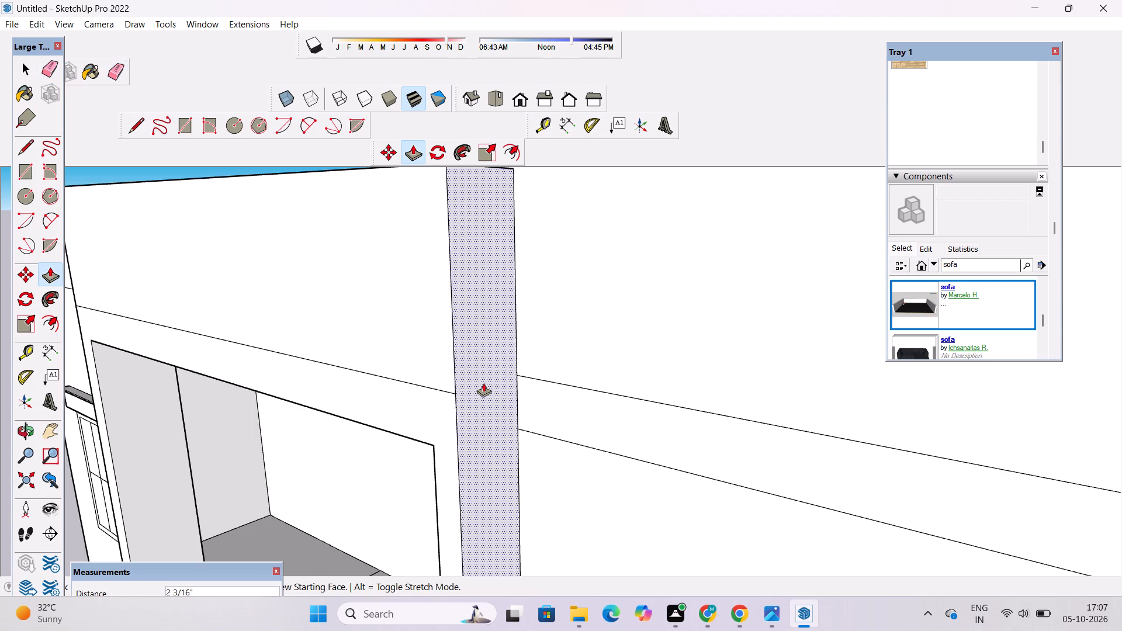
type("6\"")
key("Return")
Erase the horizontal floor-band lines crossing the tower's front face at the roof and first-floor levels.
key("o")
scroll(493, 384, "down", 11)
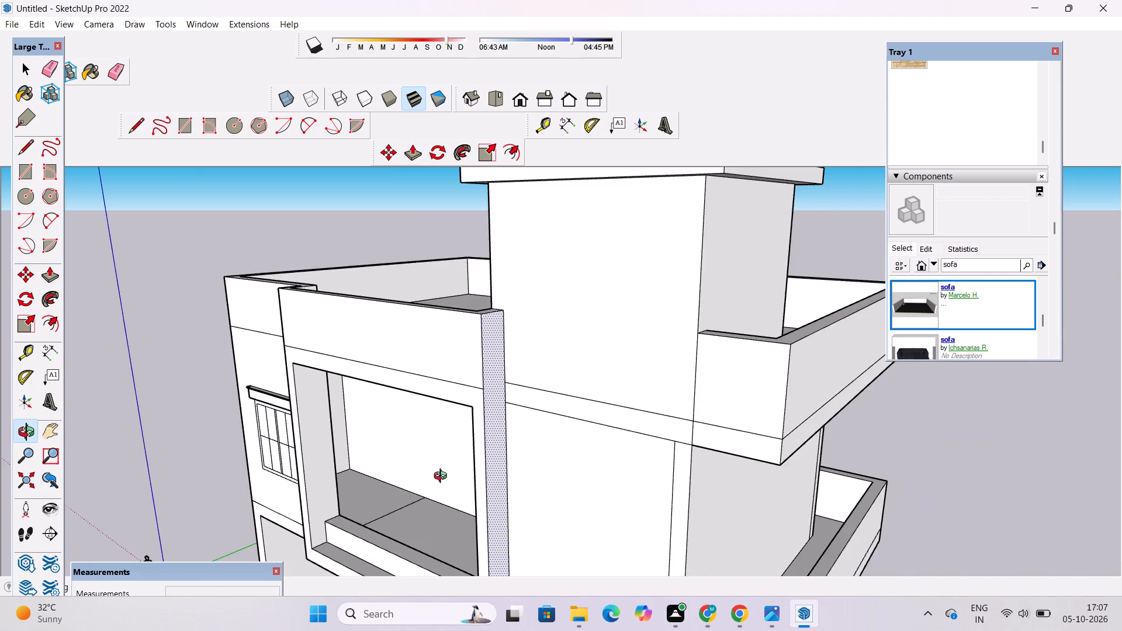
left_click_drag(447, 496, 548, 414)
scroll(549, 413, "down", 4)
left_click_drag(549, 413, 573, 448)
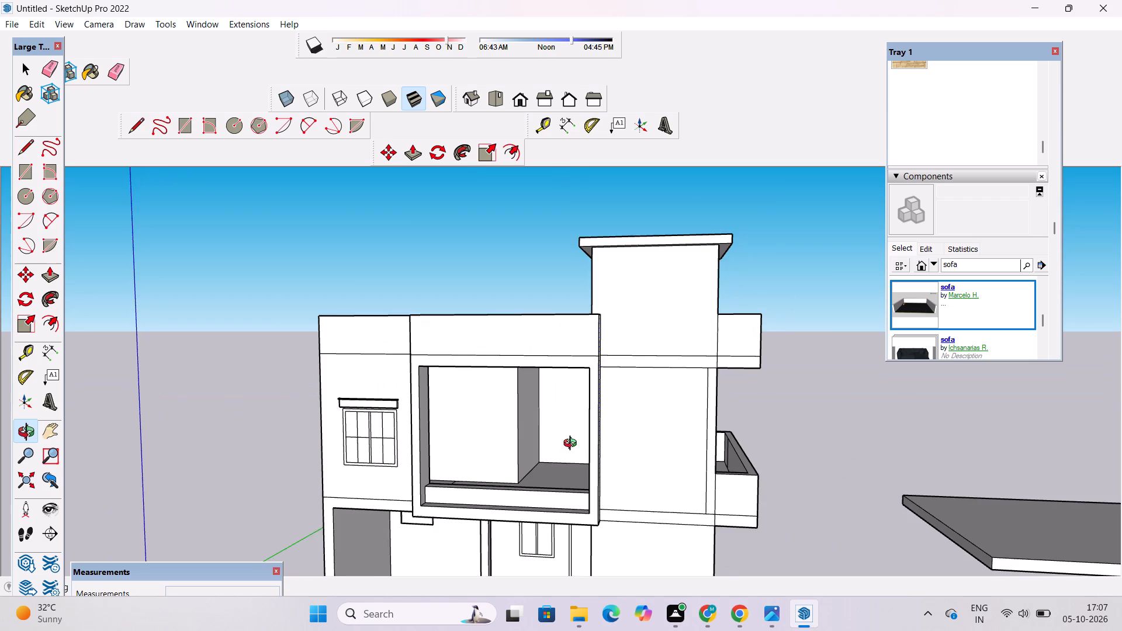
scroll(573, 445, "up", 2)
scroll(516, 442, "down", 4)
left_click_drag(499, 441, 538, 444)
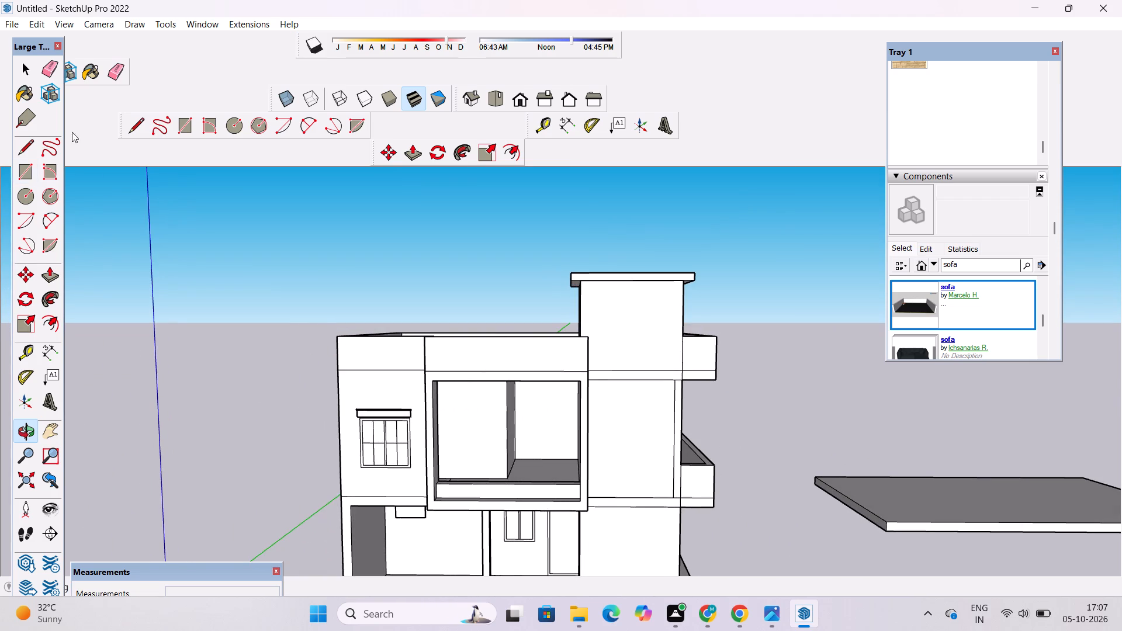
left_click(114, 74)
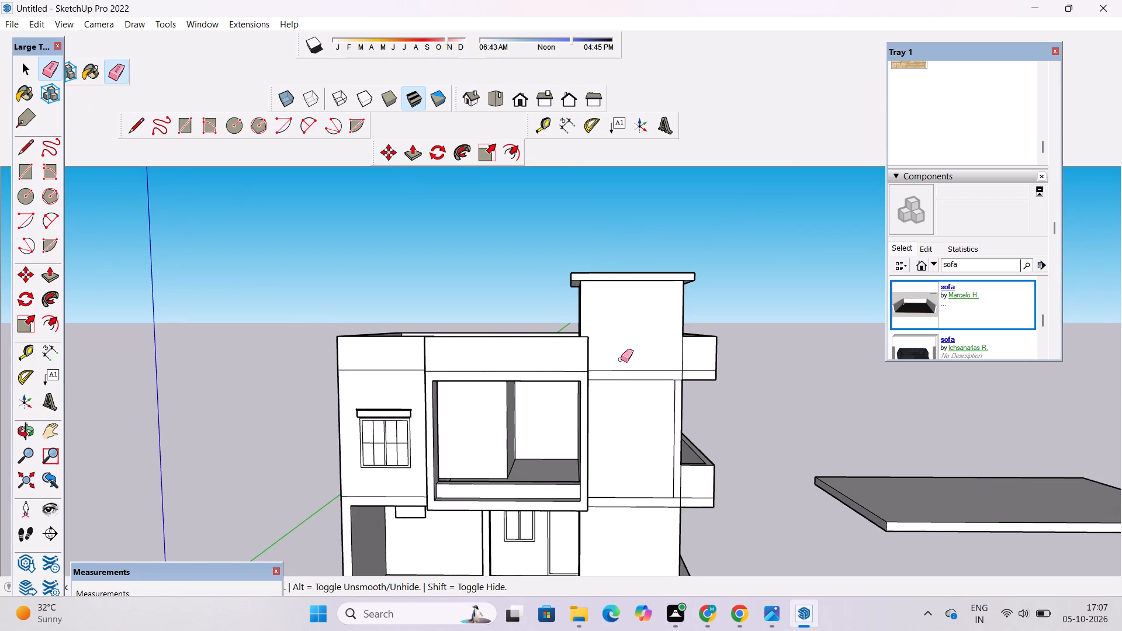
left_click_drag(621, 359, 621, 379)
scroll(667, 543, "up", 5)
left_click_drag(614, 418, 614, 439)
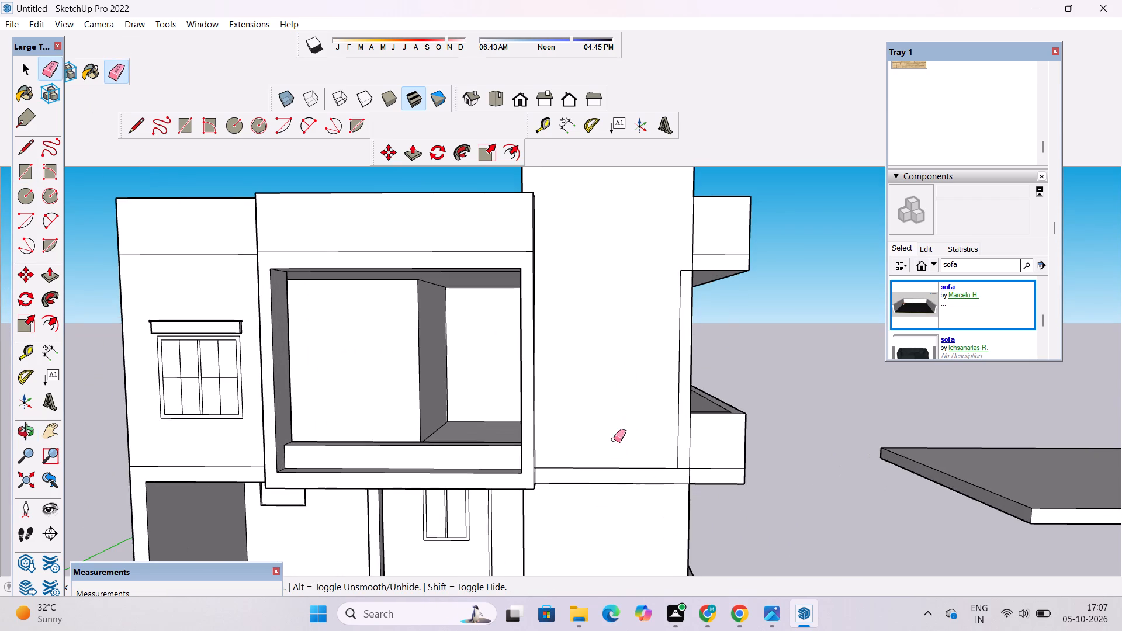
left_click_drag(614, 439, 614, 490)
Erase the vertical line near the balcony-side edge of the tower's front face, plus the short horizontal remnants beside it.
scroll(670, 434, "up", 3)
left_click_drag(678, 411, 683, 462)
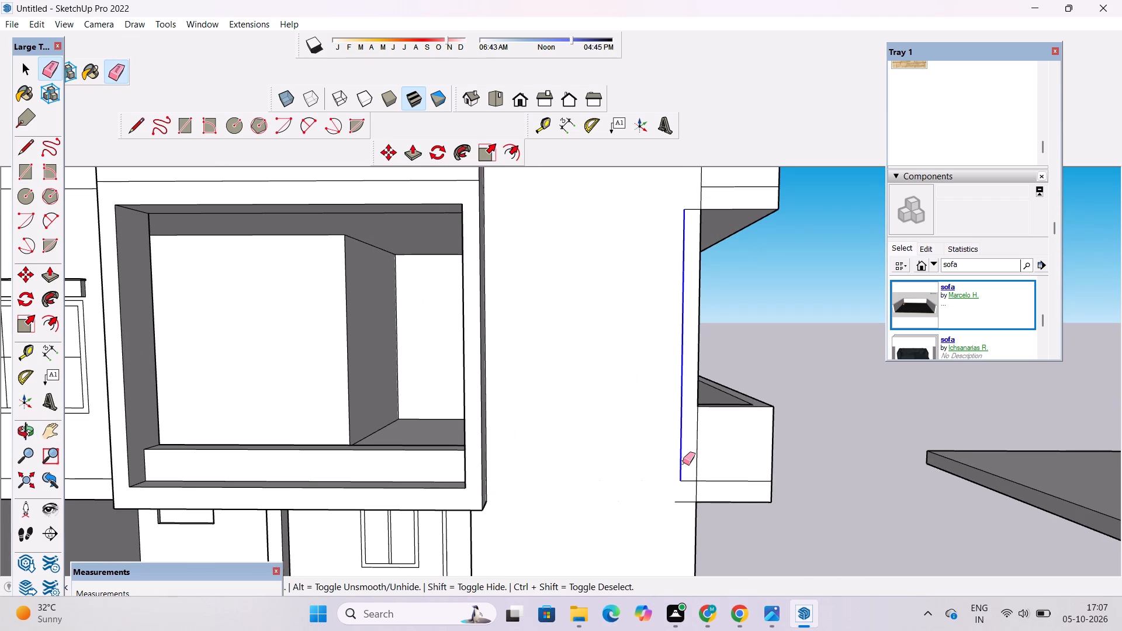
left_click_drag(683, 462, 681, 509)
left_click(695, 207)
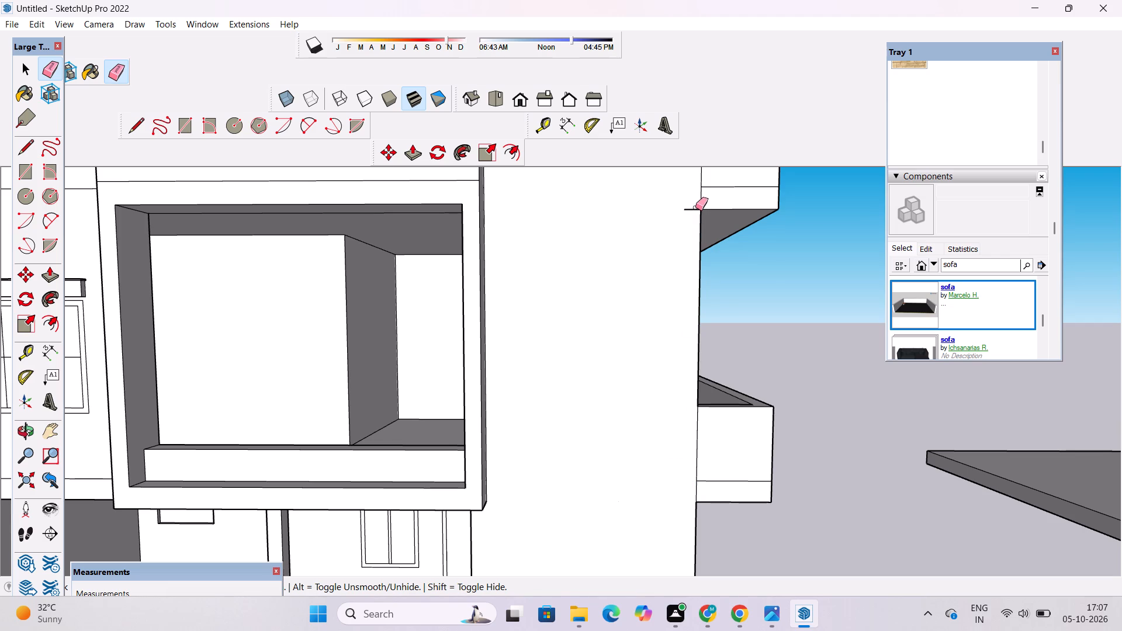
Review the house from the front, above and balcony side, checking the tower face, balconies and parapet.
left_click(34, 434)
scroll(324, 443, "down", 6)
scroll(576, 424, "up", 1)
left_click_drag(660, 396, 628, 411)
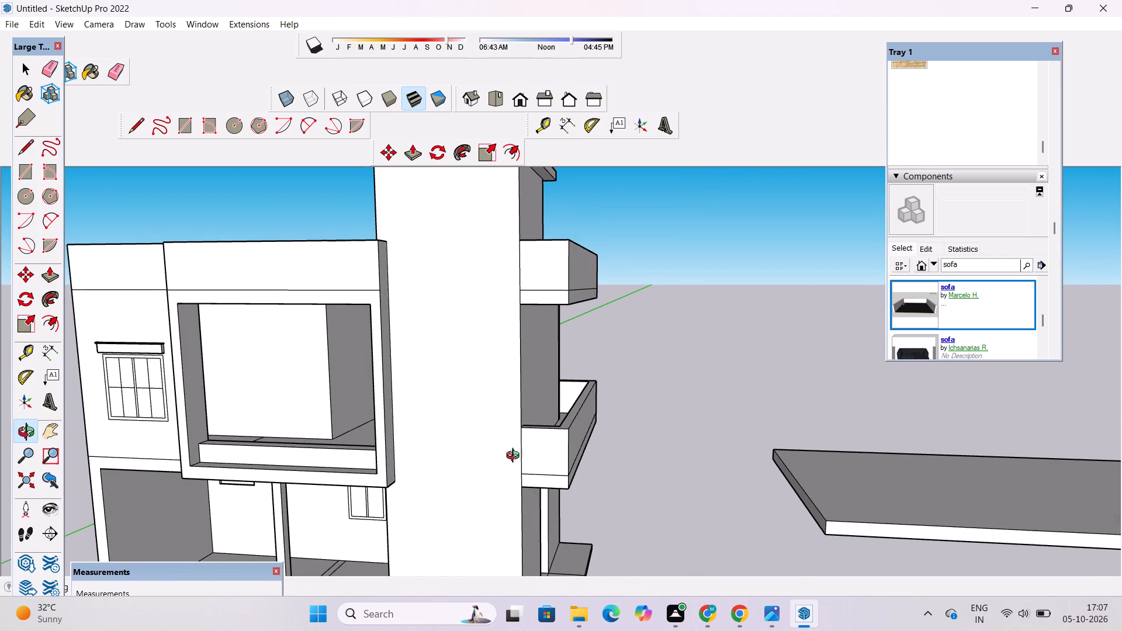
scroll(408, 498, "down", 4)
scroll(505, 339, "up", 5)
scroll(506, 338, "down", 3)
left_click_drag(459, 394, 494, 479)
left_click_drag(491, 473, 480, 415)
scroll(519, 341, "up", 4)
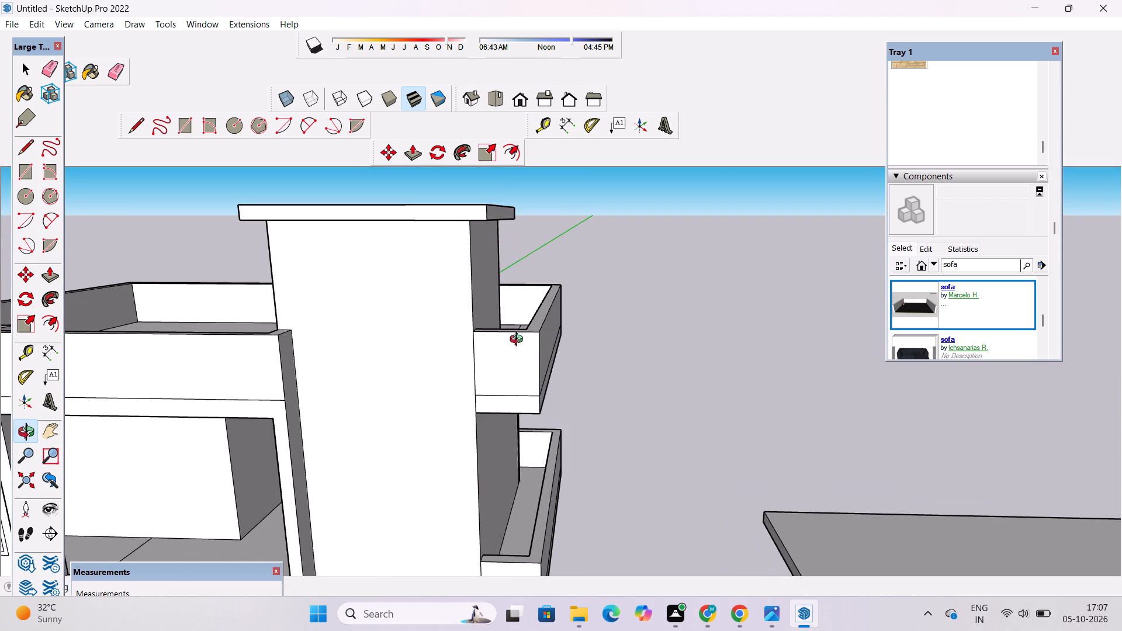
left_click(519, 341)
left_click_drag(522, 348, 522, 367)
scroll(542, 318, "down", 5)
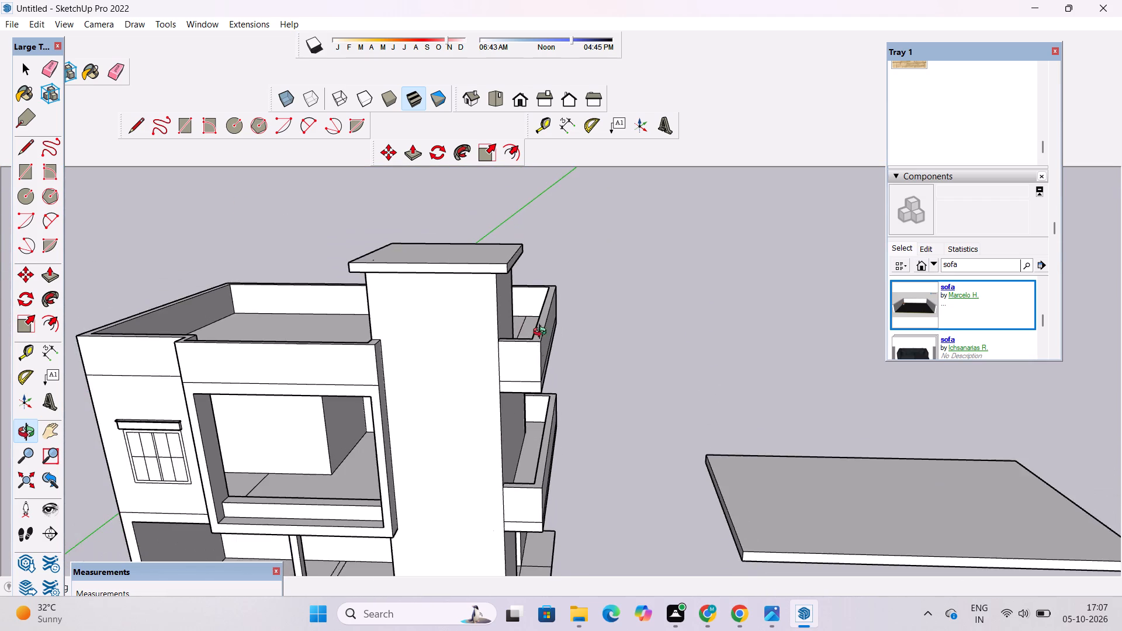
left_click_drag(502, 436, 507, 321)
scroll(508, 314, "down", 5)
left_click_drag(534, 417, 207, 553)
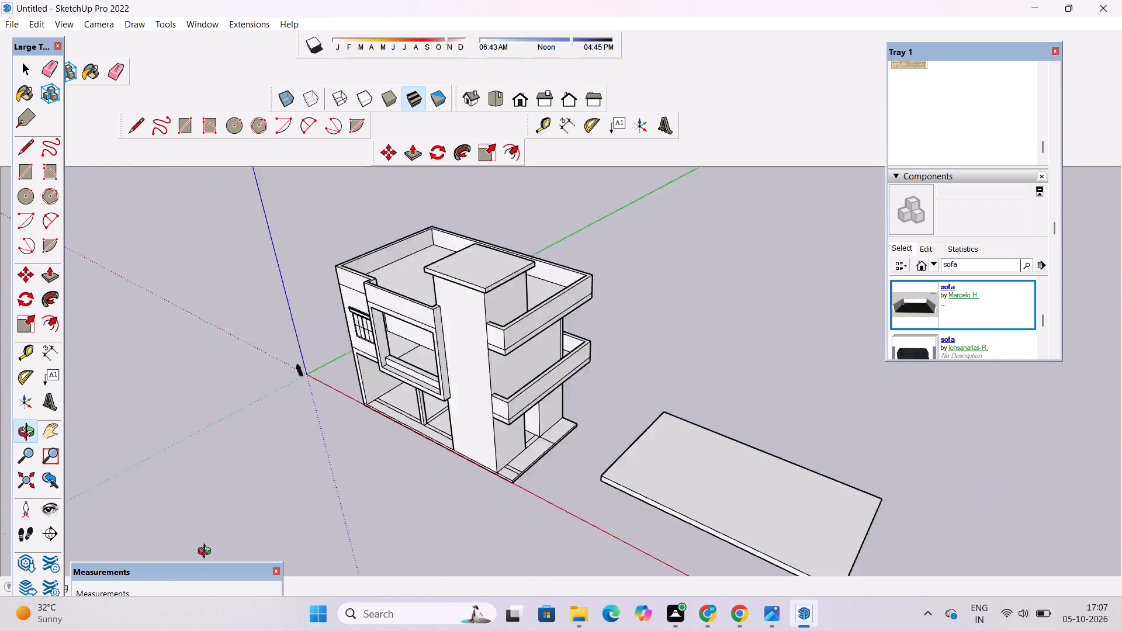
left_click_drag(207, 553, 66, 511)
left_click_drag(753, 380, 862, 371)
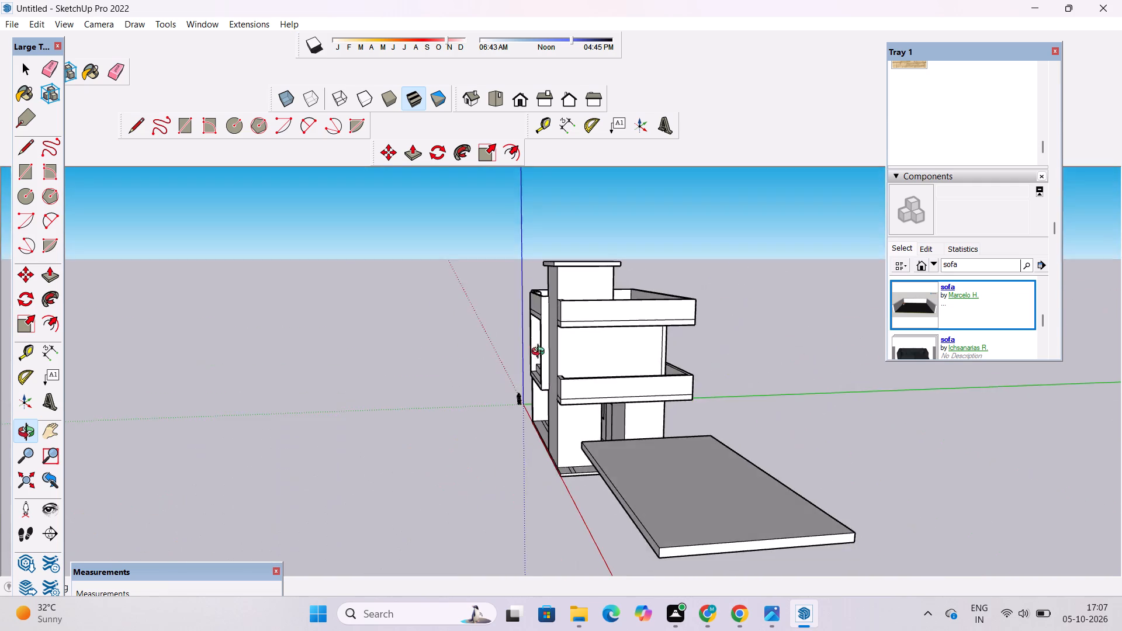
left_click_drag(394, 363, 859, 424)
scroll(626, 291, "up", 10)
left_click_drag(624, 419, 590, 368)
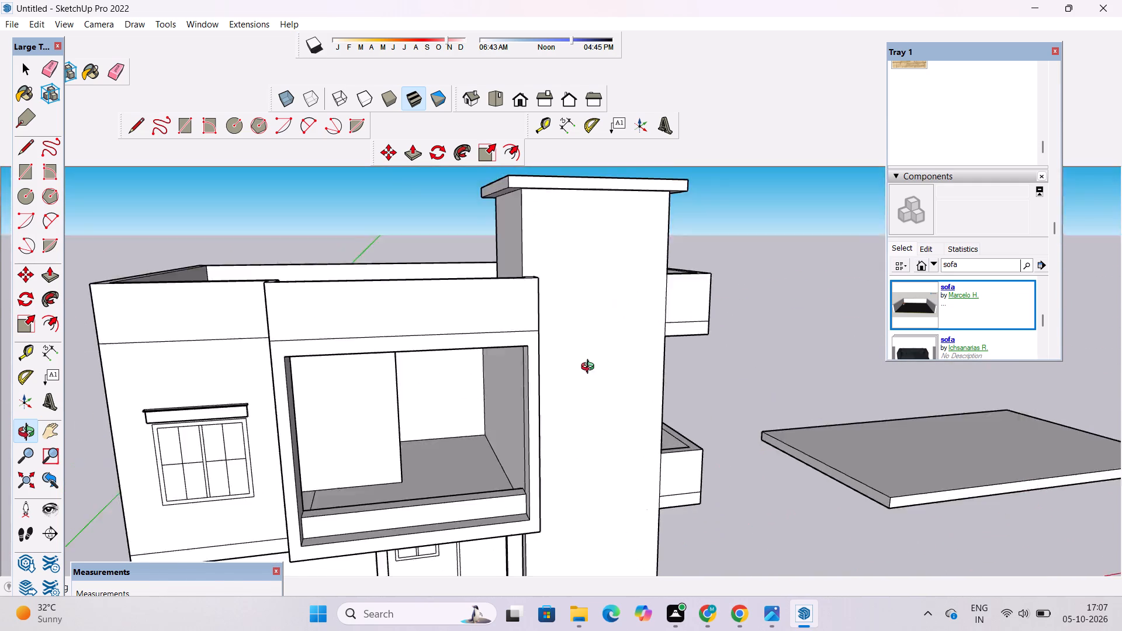
left_click_drag(590, 368, 581, 342)
scroll(501, 390, "up", 4)
left_click_drag(505, 416, 494, 419)
scroll(496, 418, "down", 6)
left_click_drag(597, 456, 590, 459)
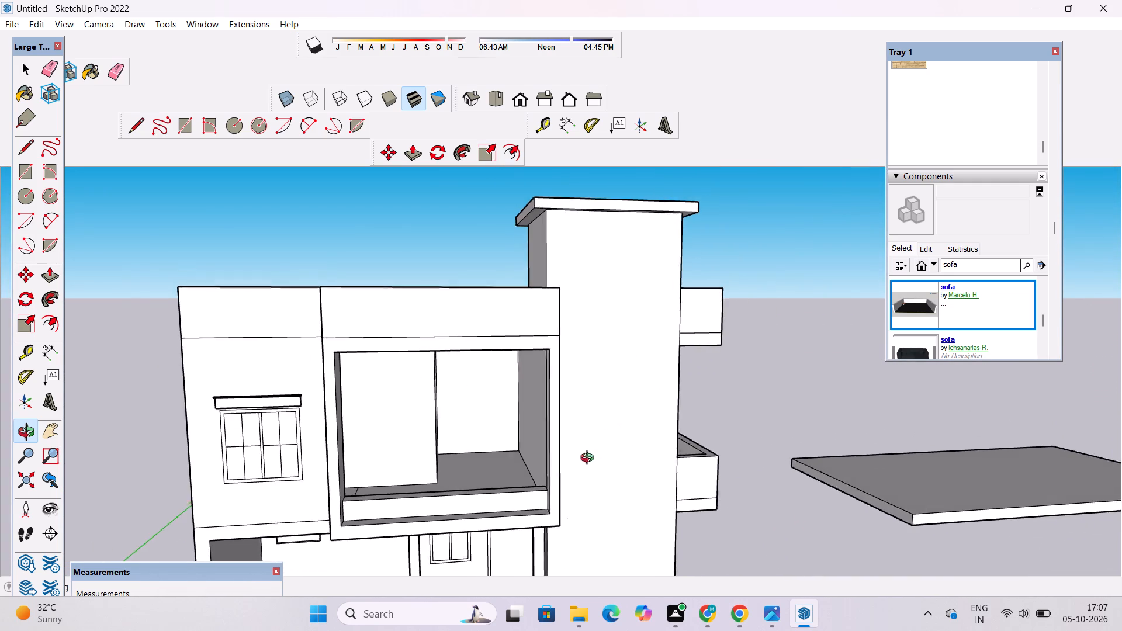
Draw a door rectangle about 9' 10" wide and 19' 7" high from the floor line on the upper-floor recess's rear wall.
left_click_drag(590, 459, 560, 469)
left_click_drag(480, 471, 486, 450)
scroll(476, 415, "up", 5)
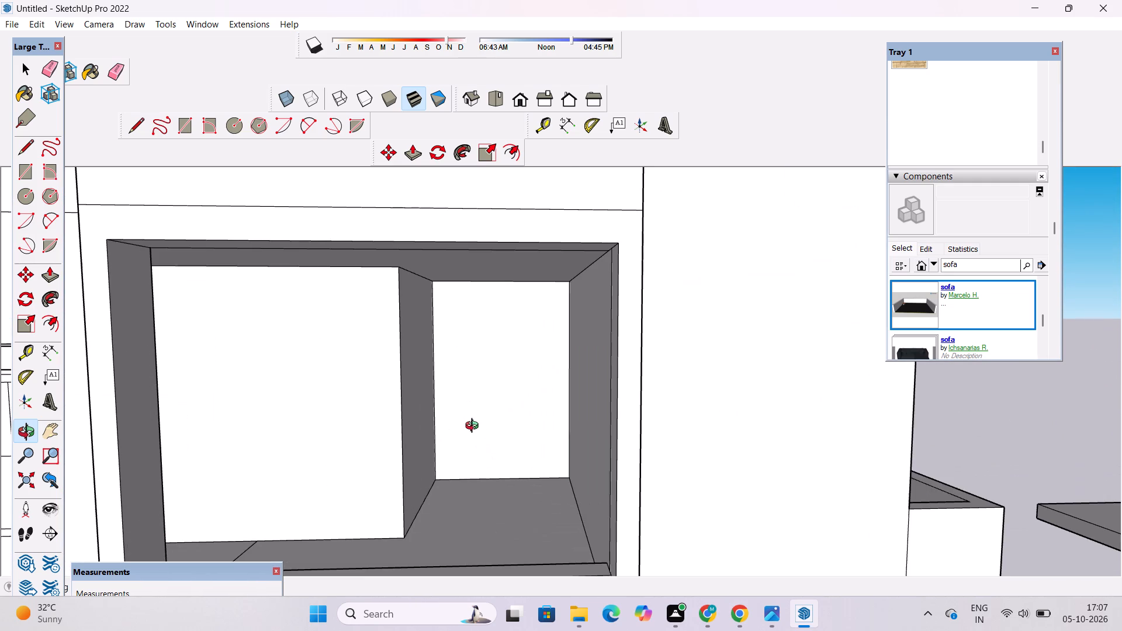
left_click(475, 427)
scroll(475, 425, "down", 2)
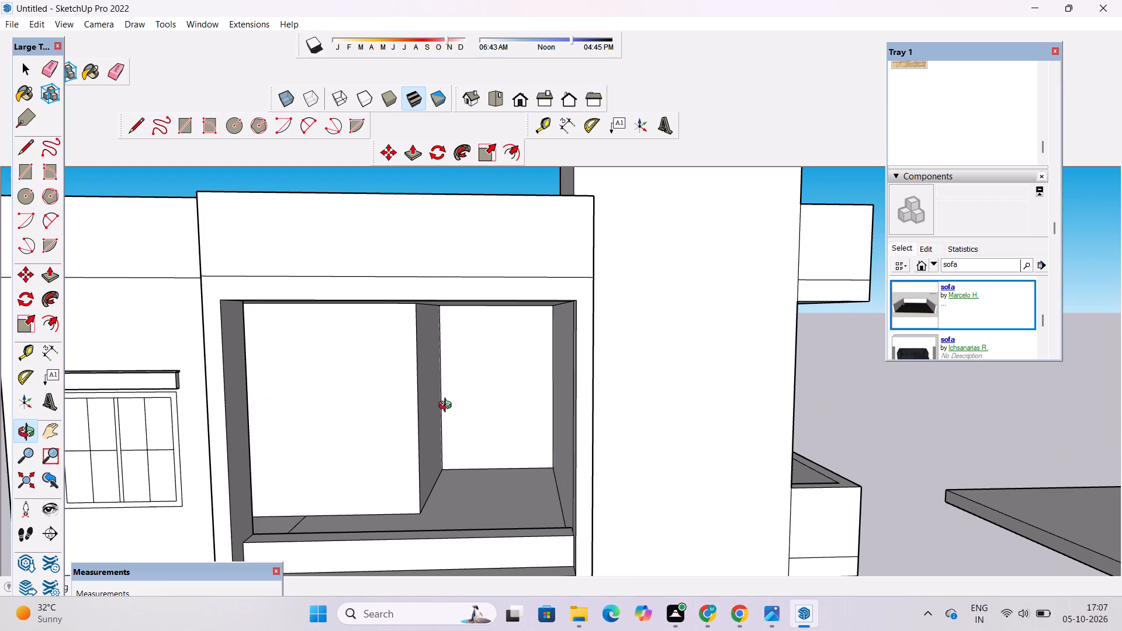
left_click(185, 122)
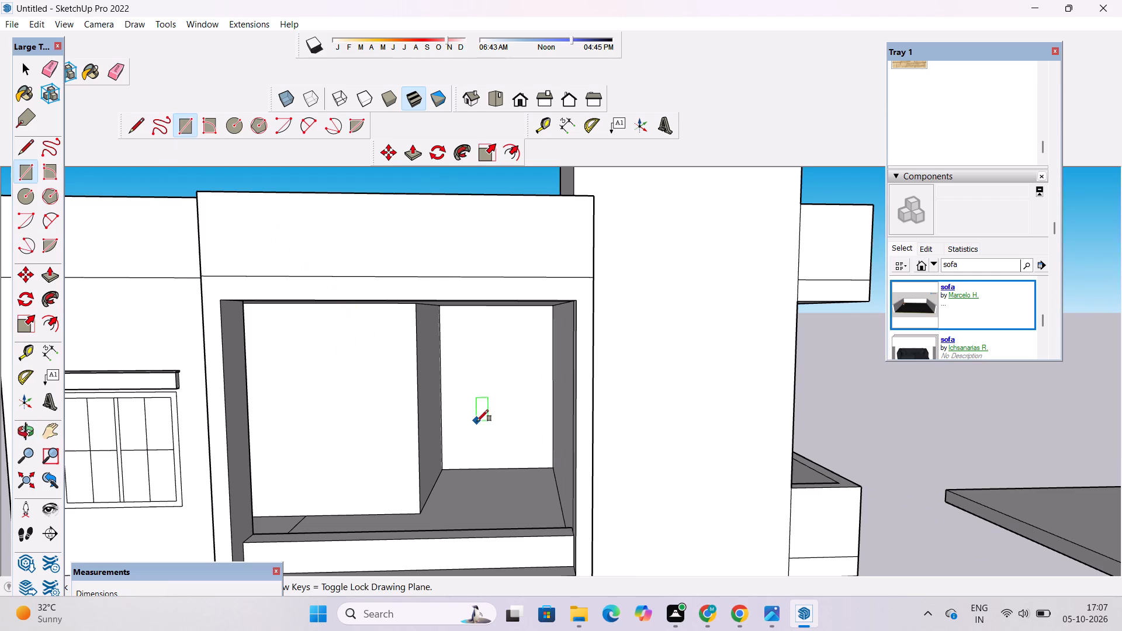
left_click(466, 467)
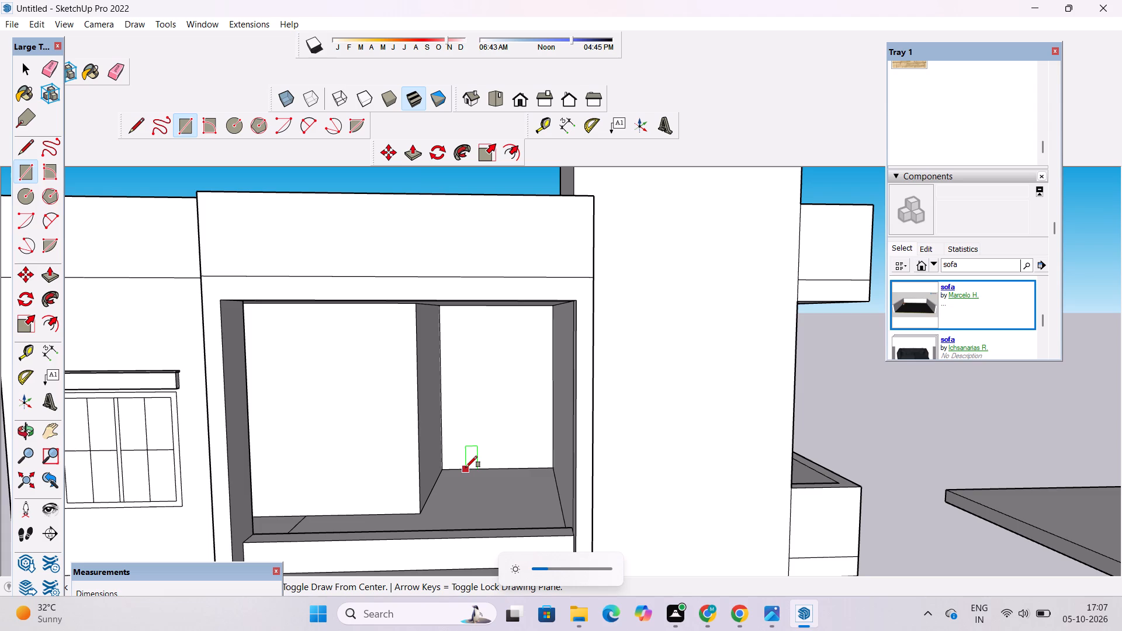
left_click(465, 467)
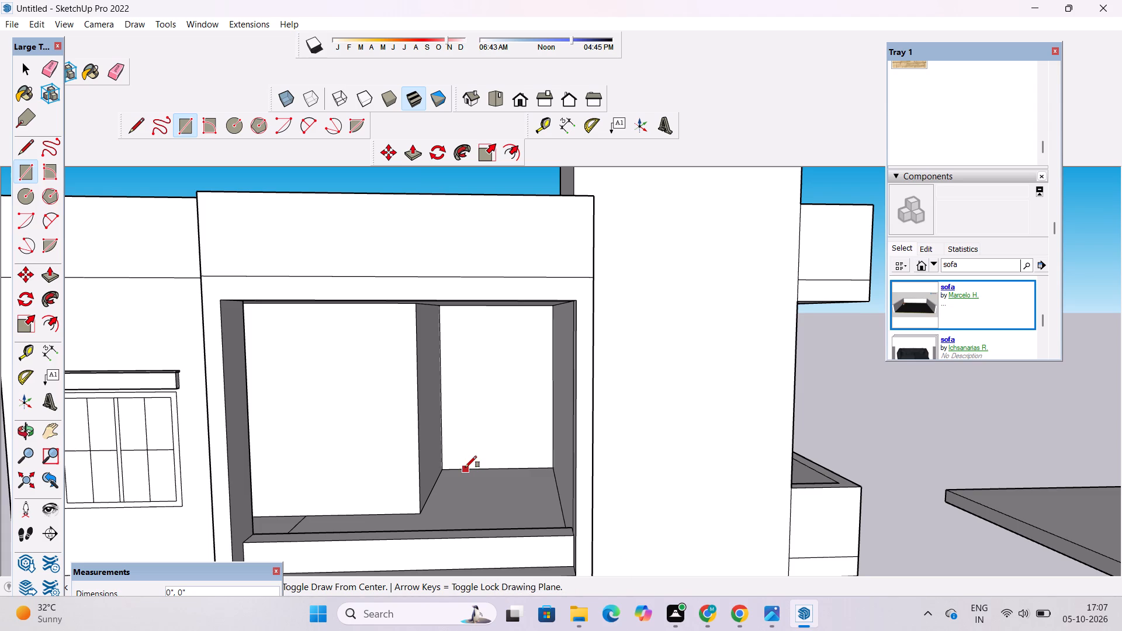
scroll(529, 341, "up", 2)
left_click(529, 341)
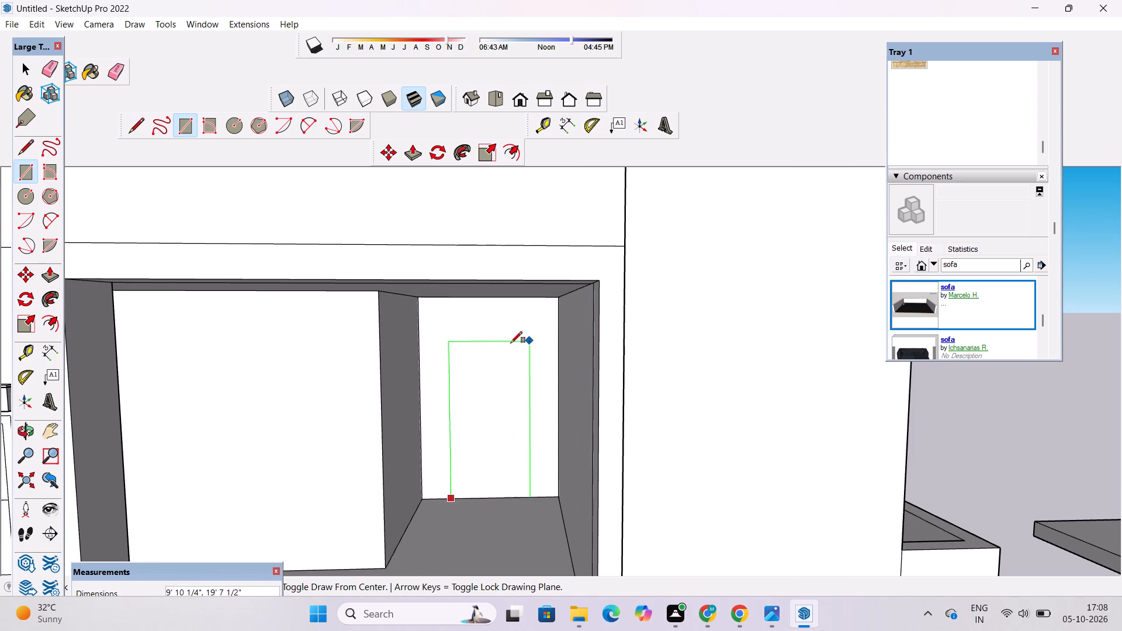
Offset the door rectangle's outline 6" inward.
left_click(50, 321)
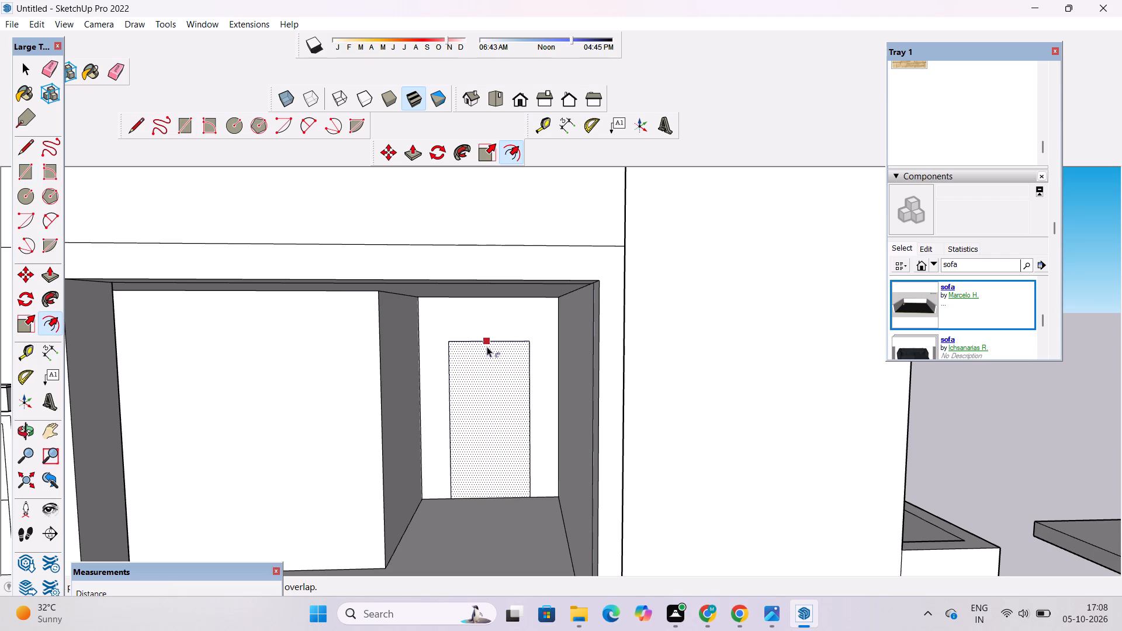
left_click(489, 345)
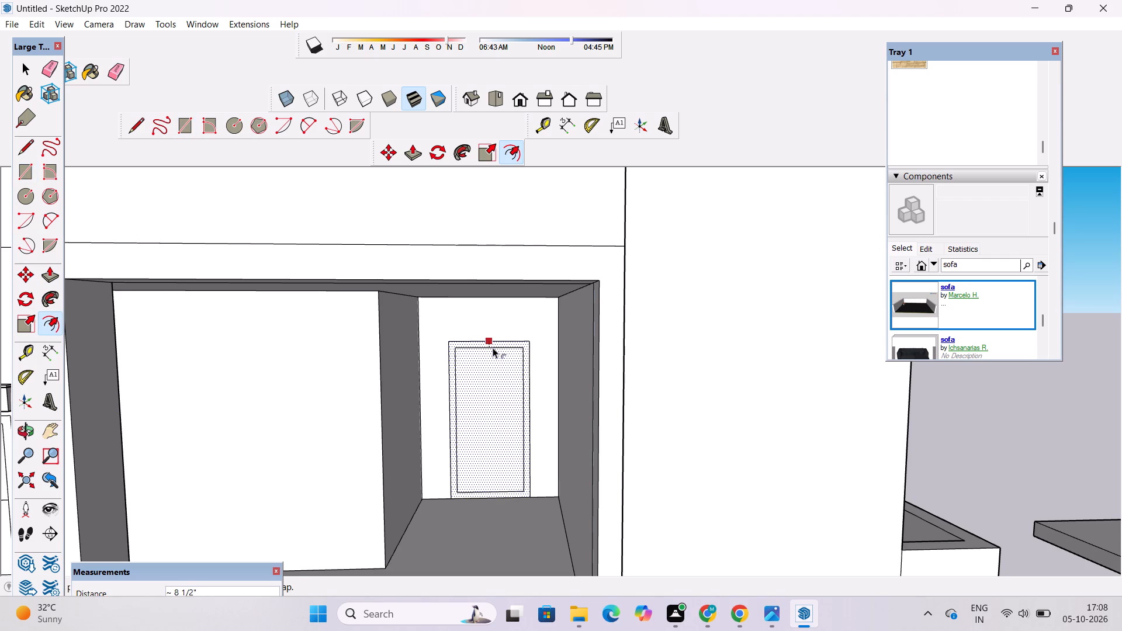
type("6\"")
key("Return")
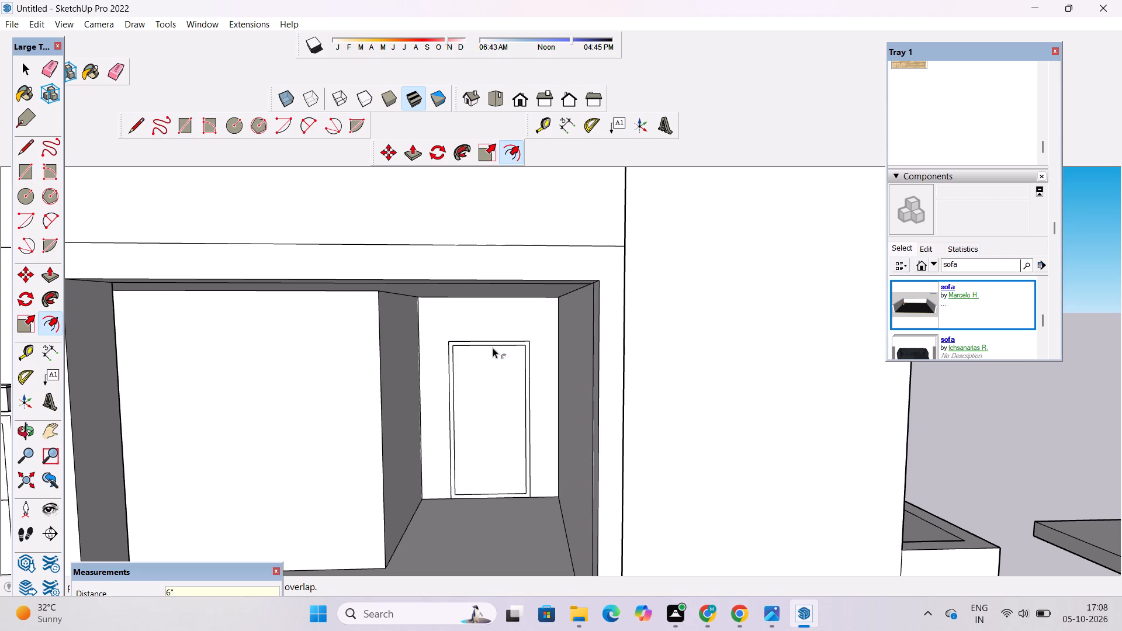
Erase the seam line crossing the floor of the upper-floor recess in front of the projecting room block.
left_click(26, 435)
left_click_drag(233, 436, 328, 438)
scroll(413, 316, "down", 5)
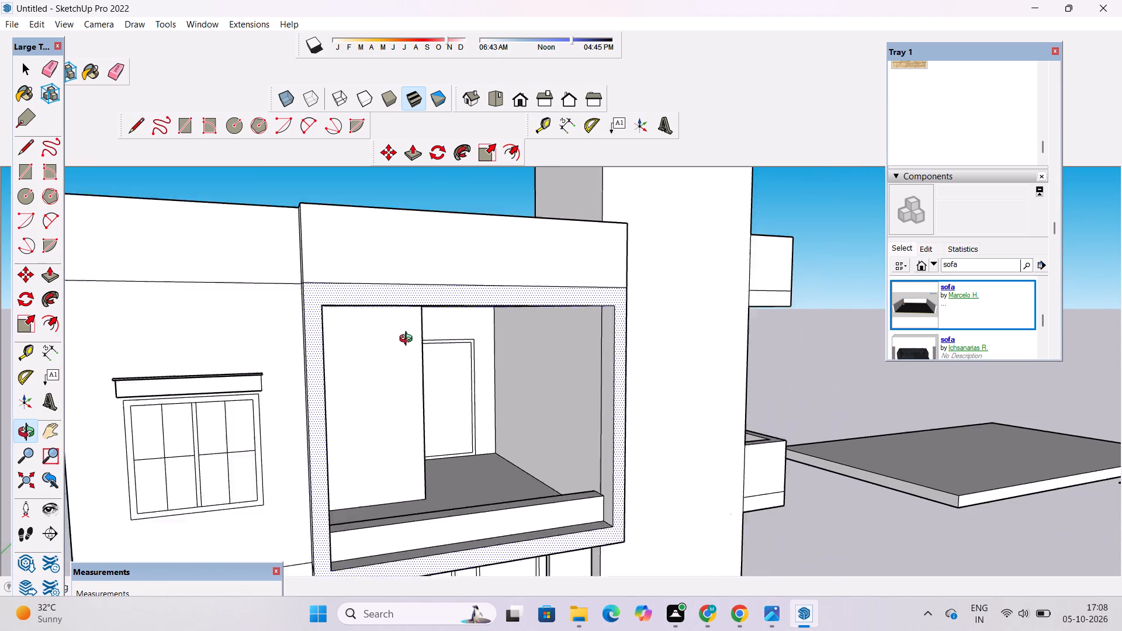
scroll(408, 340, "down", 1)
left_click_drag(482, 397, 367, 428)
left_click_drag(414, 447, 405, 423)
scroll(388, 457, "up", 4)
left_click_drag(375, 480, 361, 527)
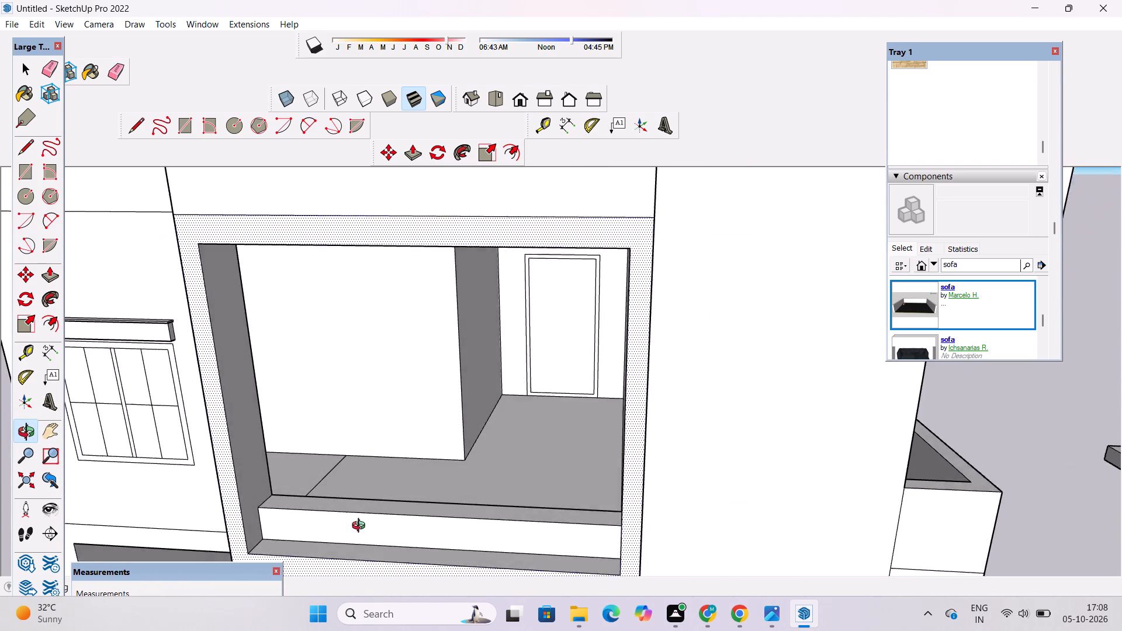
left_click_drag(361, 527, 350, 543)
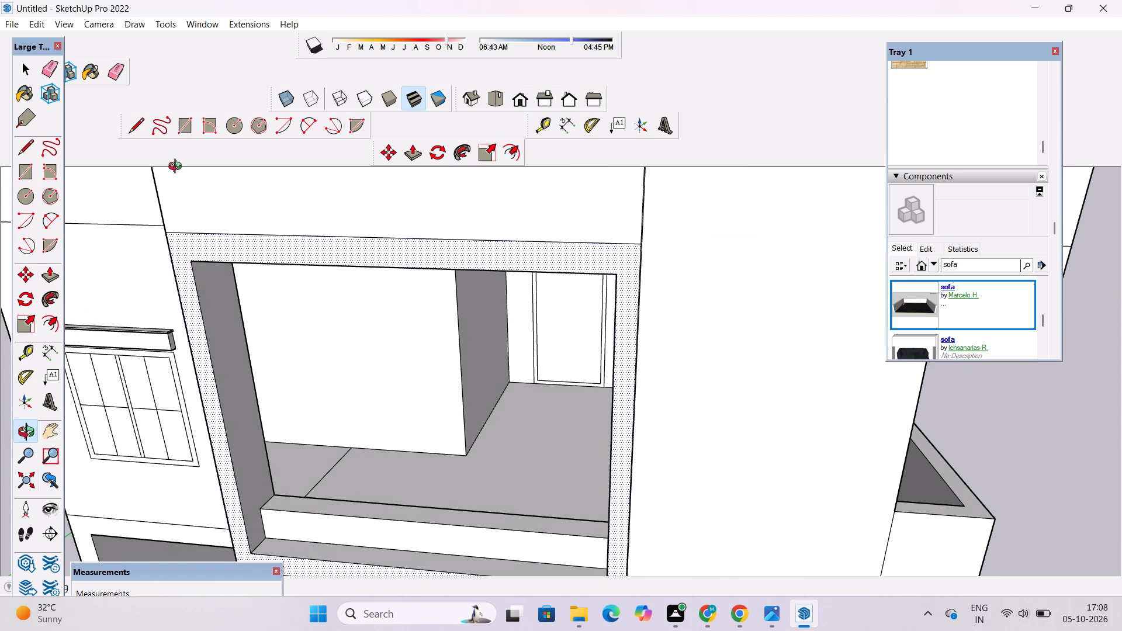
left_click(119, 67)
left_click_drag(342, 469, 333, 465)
Check the slab beneath the upper-floor recess, and undo the recess floor, door and latest tower-line edits.
left_click(25, 435)
left_click_drag(426, 425, 421, 275)
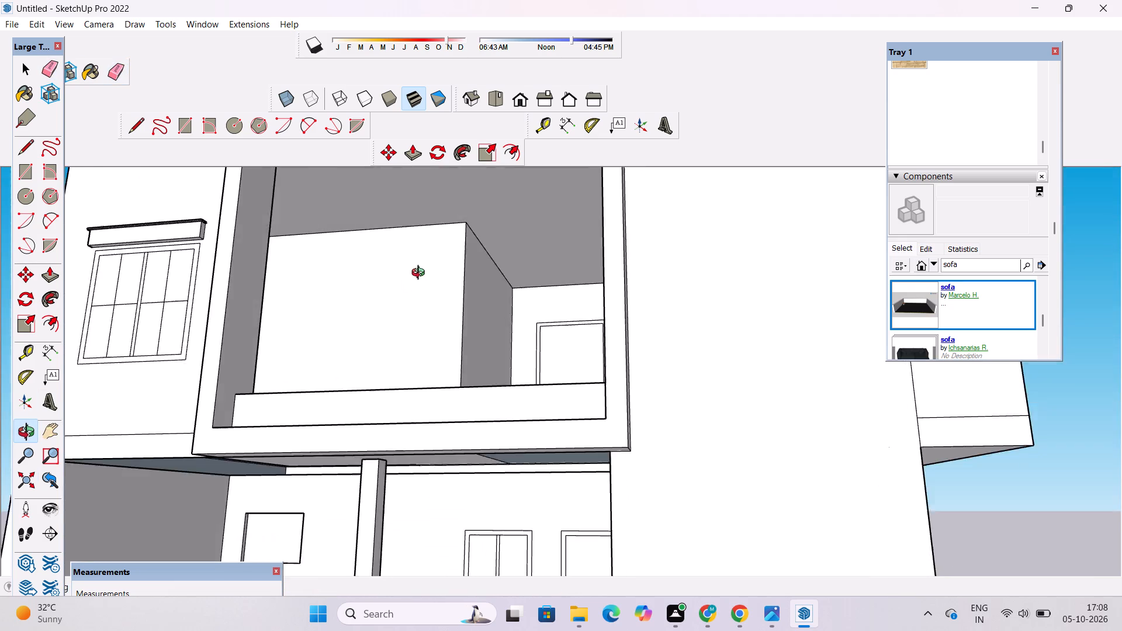
scroll(421, 274, "down", 7)
left_click_drag(432, 307, 447, 331)
left_click_drag(461, 399, 470, 227)
scroll(400, 318, "up", 3)
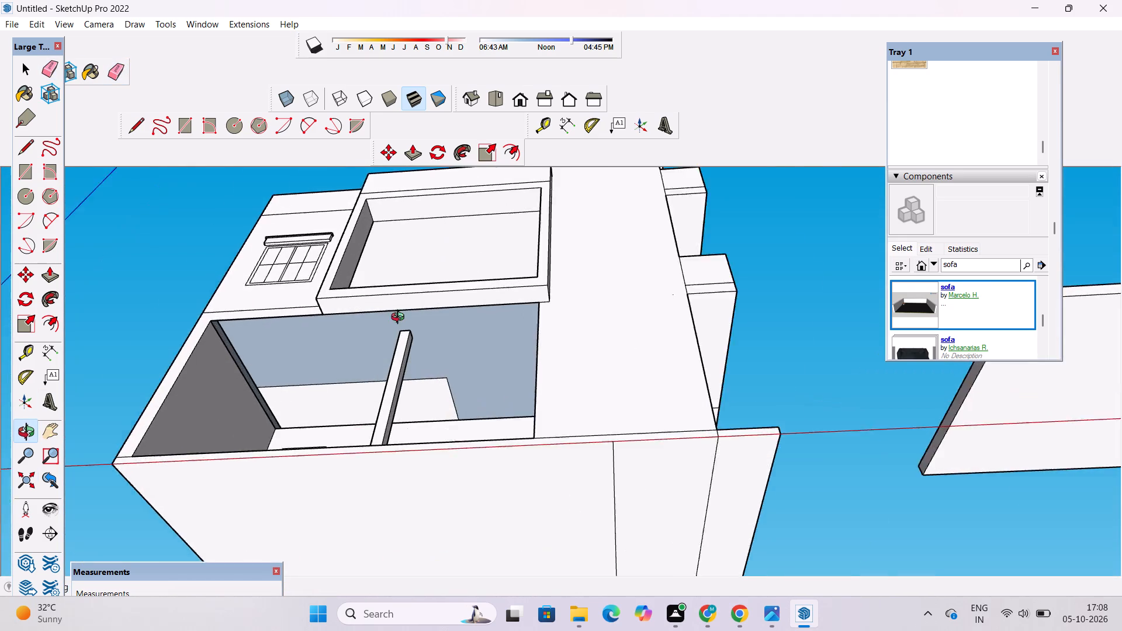
scroll(400, 318, "up", 2)
left_click_drag(404, 307, 411, 361)
key("ctrl+z")
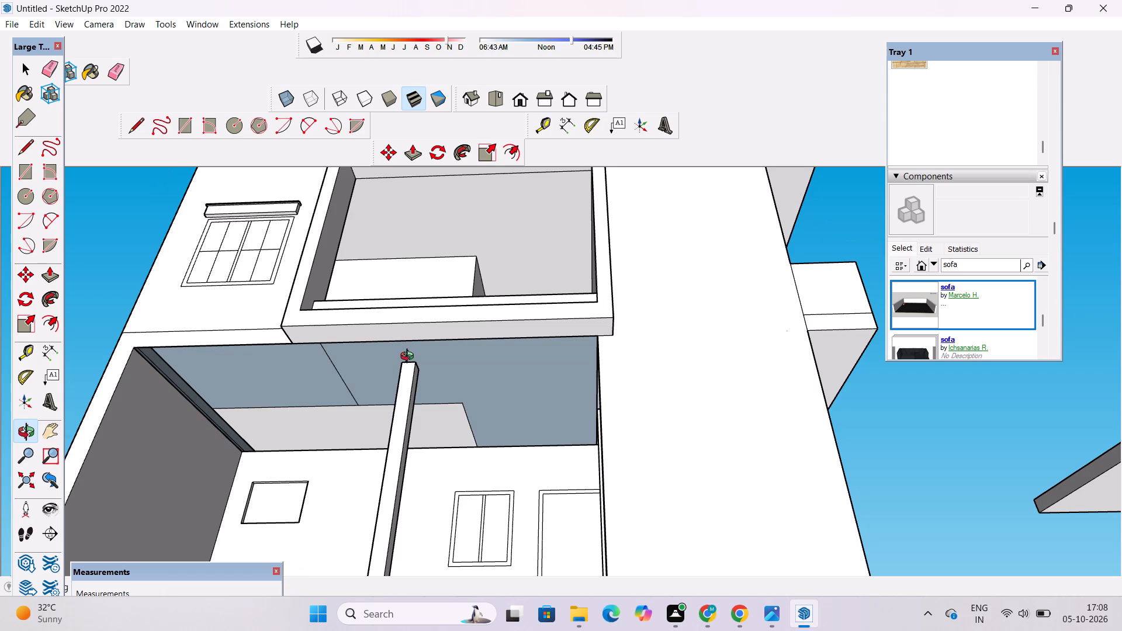
key("ctrl+z")
key("ctrl+z")
key("ctrl+z")
key("ctrl+z")
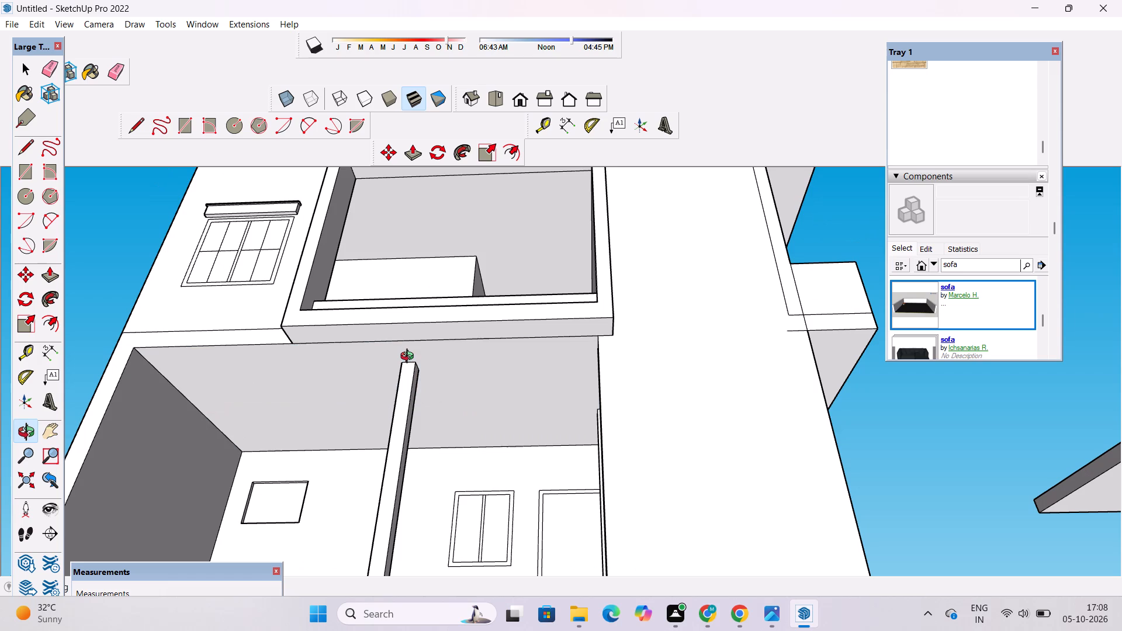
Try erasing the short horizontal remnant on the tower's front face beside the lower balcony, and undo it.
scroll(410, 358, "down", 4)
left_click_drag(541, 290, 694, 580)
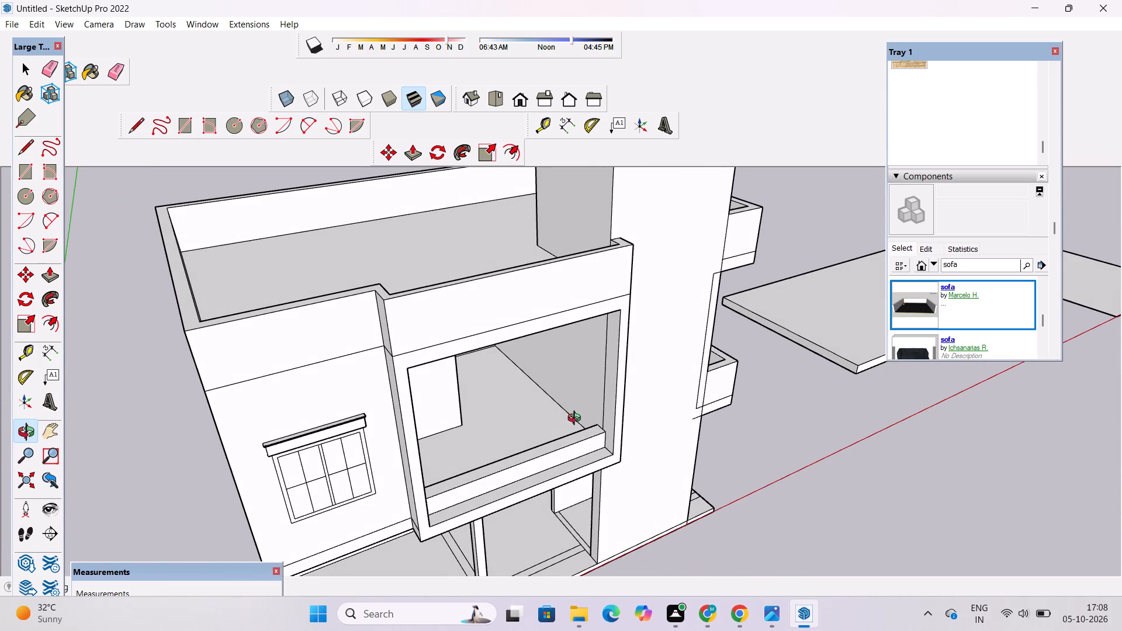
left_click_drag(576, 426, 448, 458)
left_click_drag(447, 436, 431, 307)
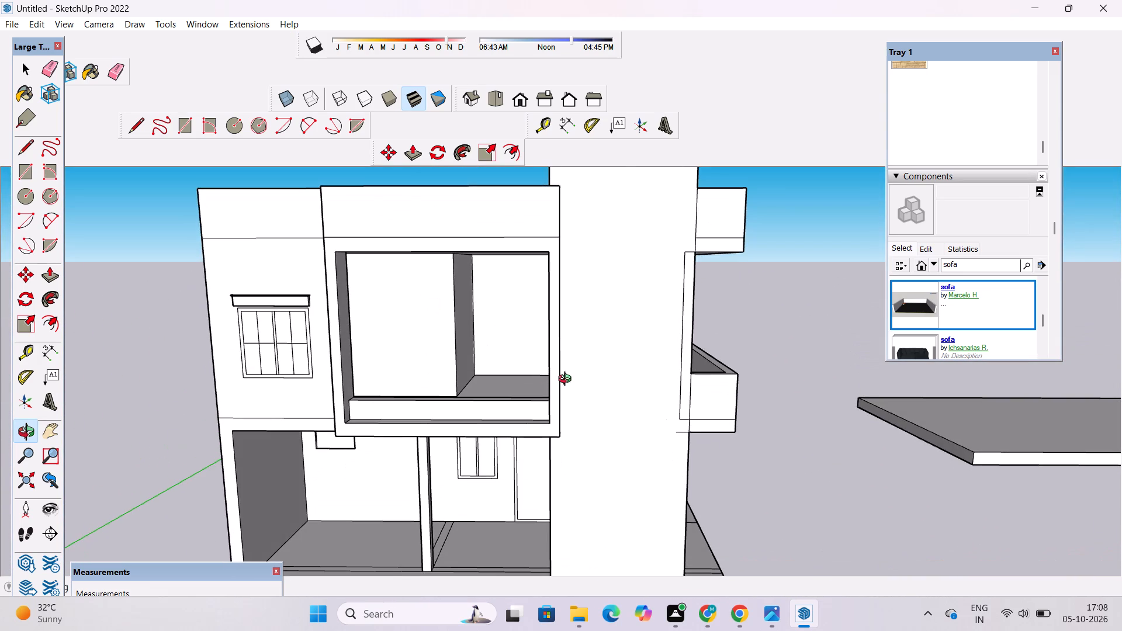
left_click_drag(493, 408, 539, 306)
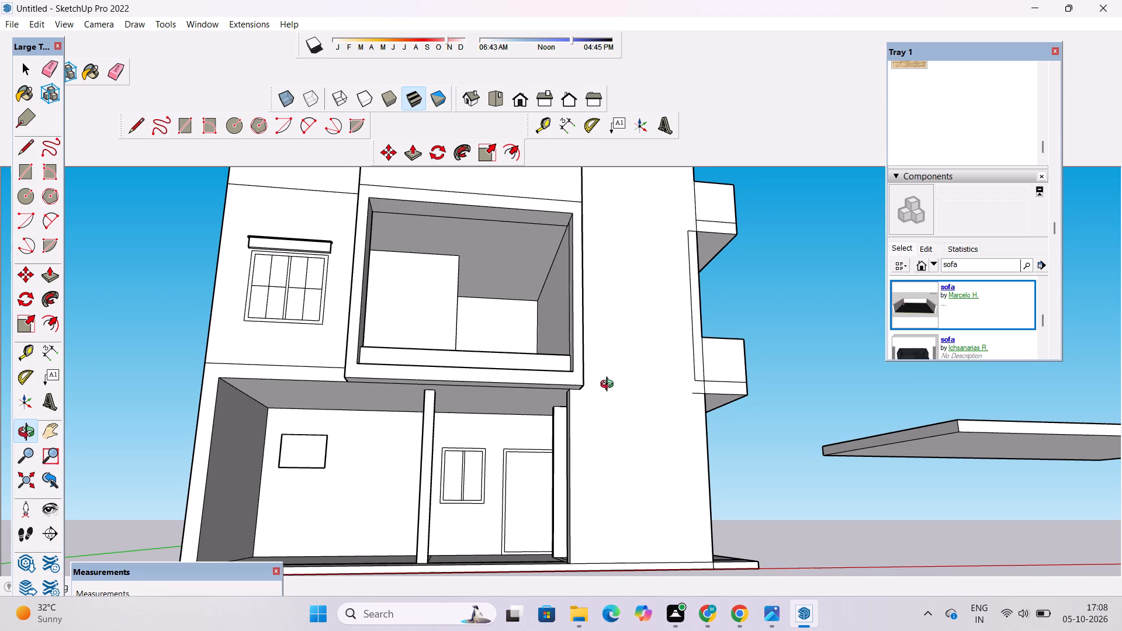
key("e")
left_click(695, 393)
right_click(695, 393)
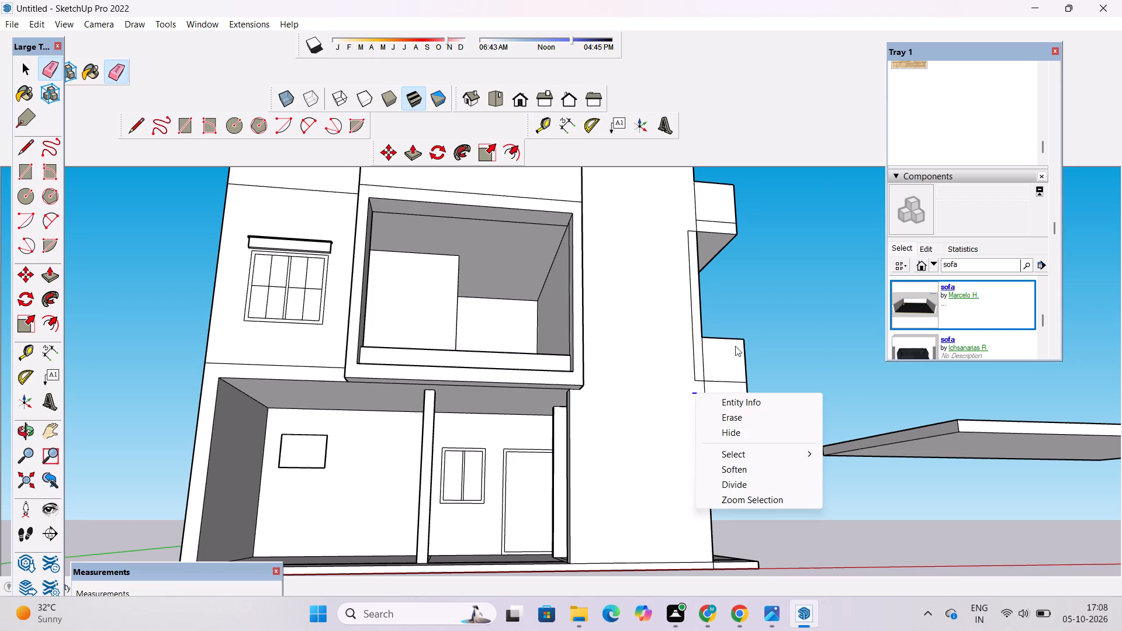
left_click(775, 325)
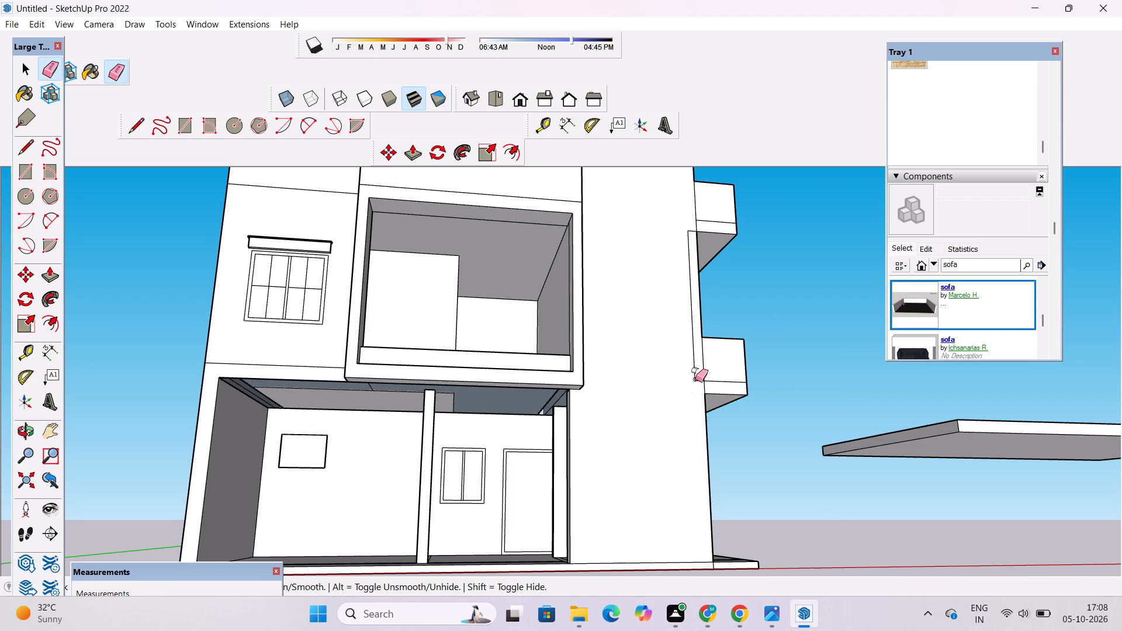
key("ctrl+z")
Draw a line across the tower's front face from the lower balcony's bottom-edge remnant to the projecting frame's bottom corner.
scroll(660, 433, "up", 5)
scroll(695, 379, "up", 5)
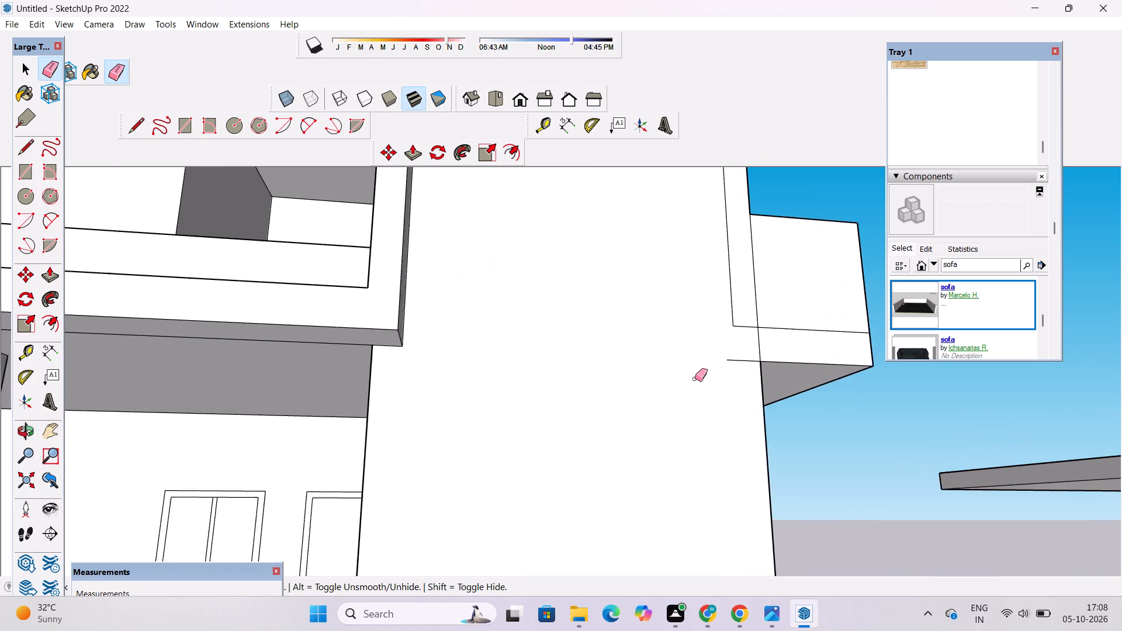
scroll(695, 379, "up", 1)
scroll(695, 379, "down", 6)
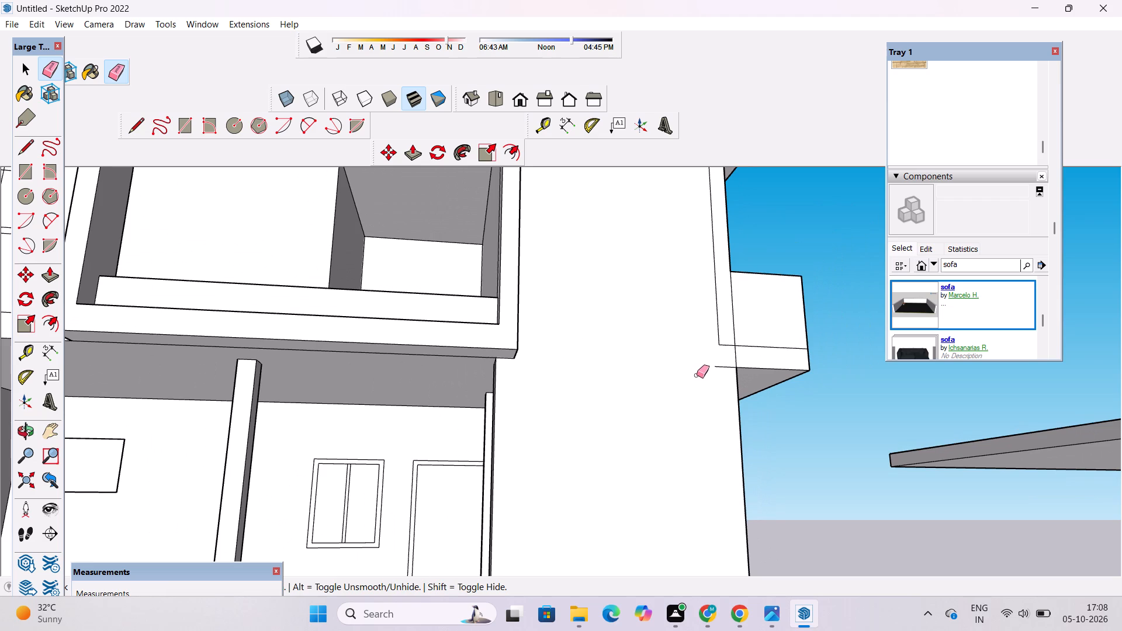
key("l")
scroll(703, 365, "up", 4)
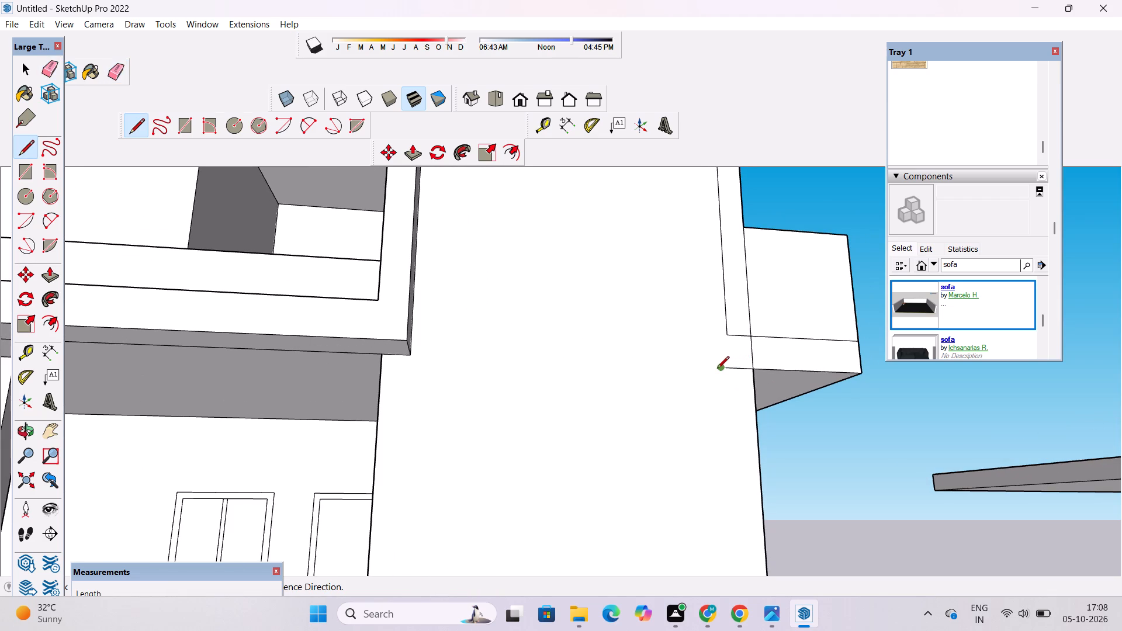
left_click(719, 370)
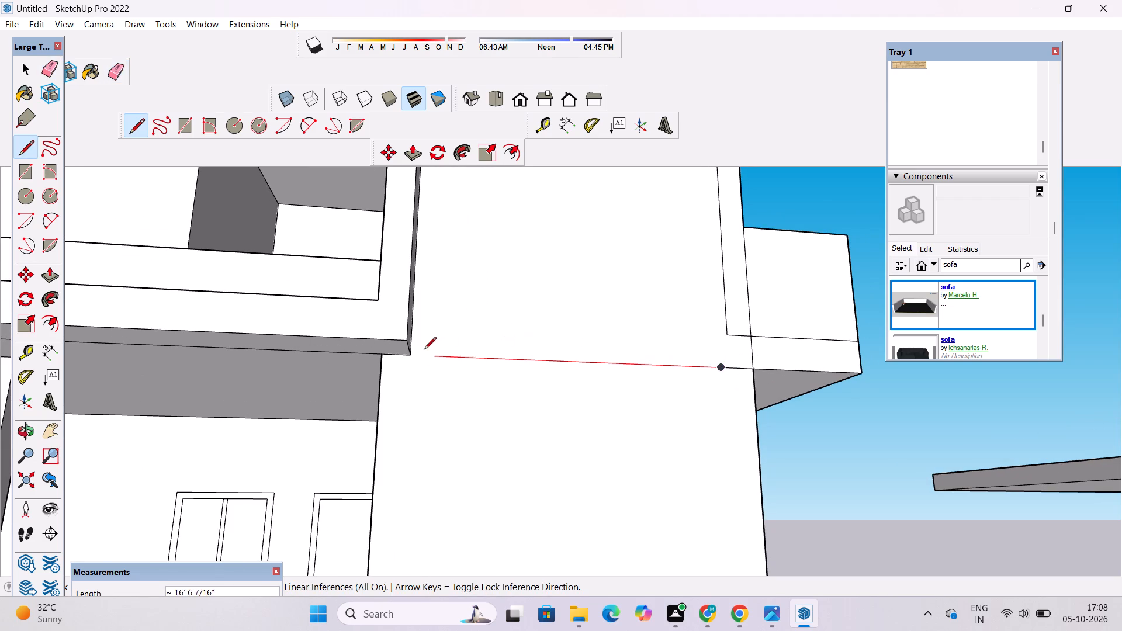
left_click(410, 354)
scroll(350, 398, "down", 6)
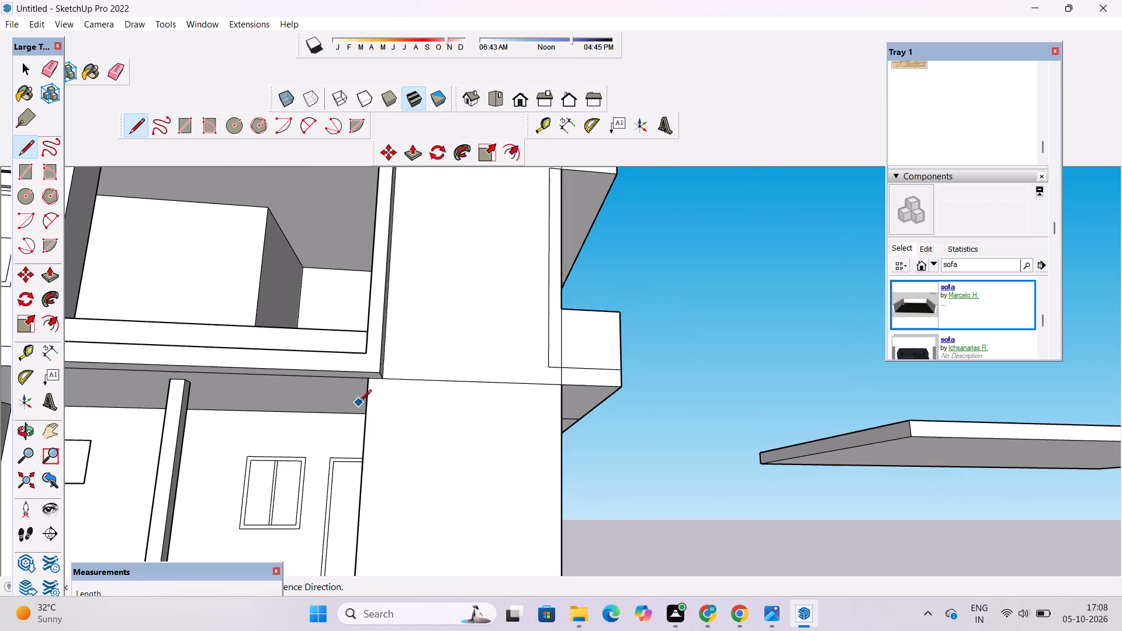
key("space")
Erase the vertical line near the tower face's balcony-side edge and the short horizontal remnants at both balcony levels.
key("e")
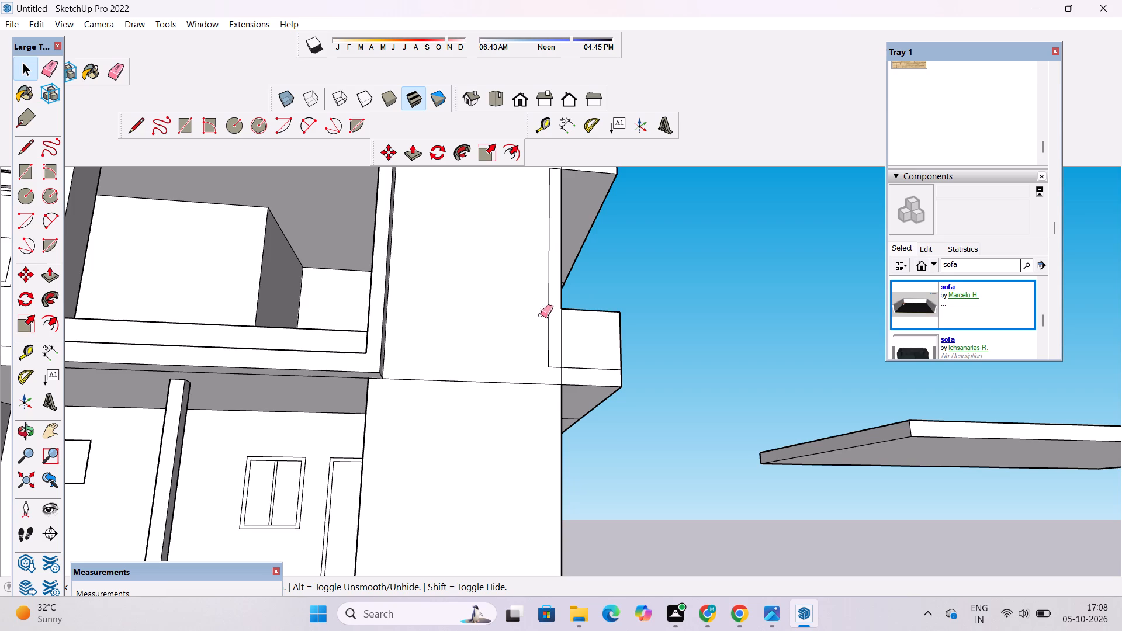
left_click(546, 319)
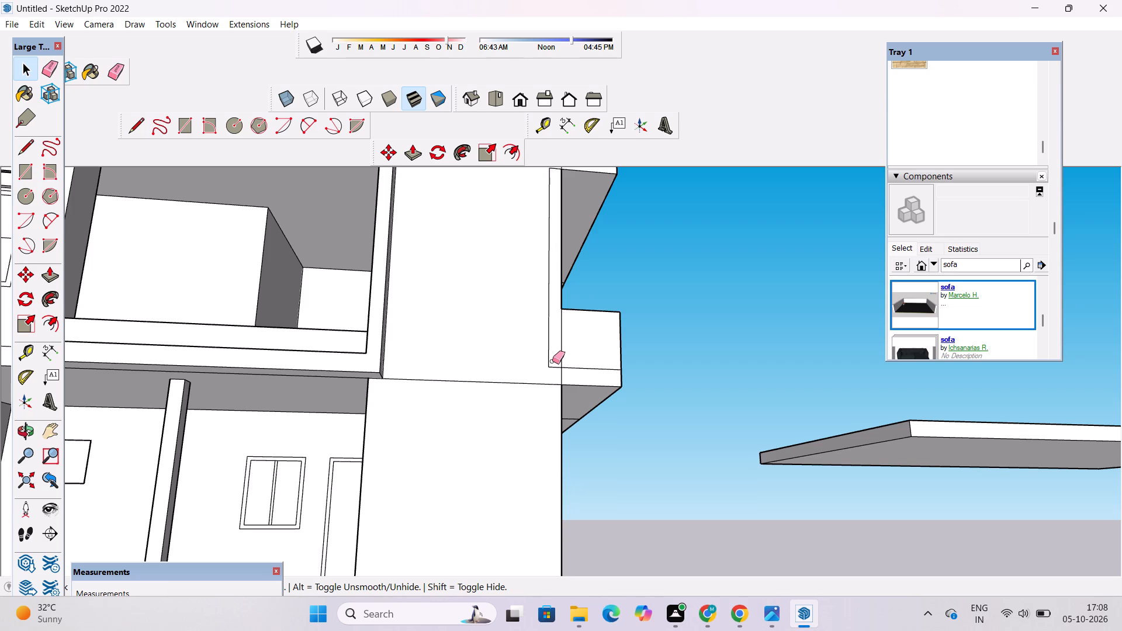
left_click(554, 367)
left_click(549, 352)
scroll(508, 449, "down", 6)
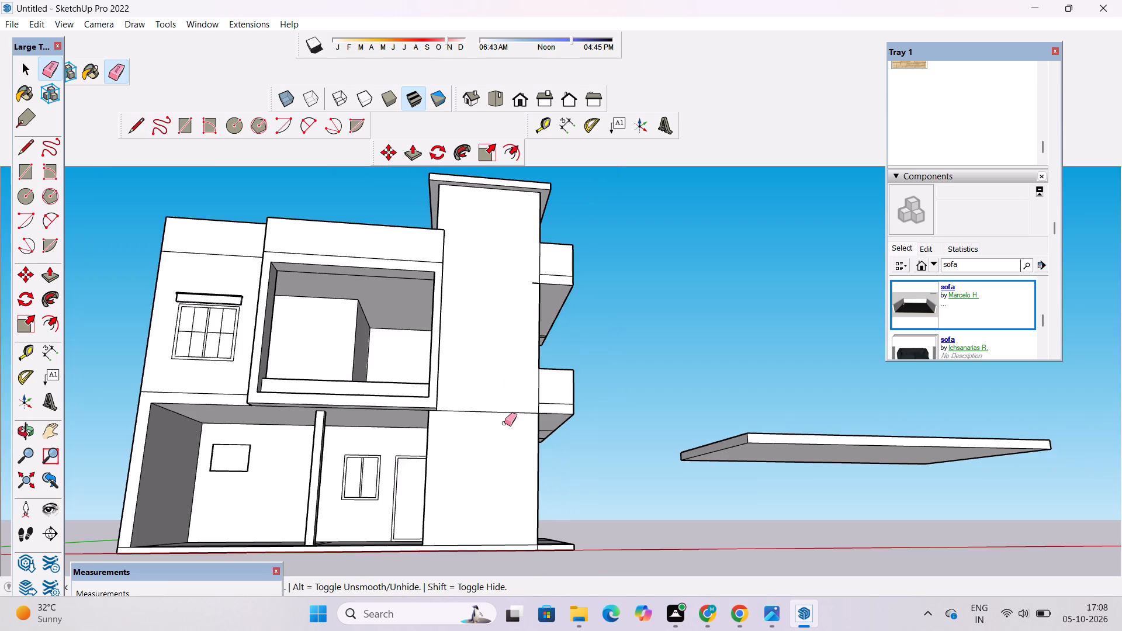
scroll(552, 246, "up", 5)
scroll(529, 315, "up", 4)
left_click(522, 305)
scroll(527, 317, "down", 6)
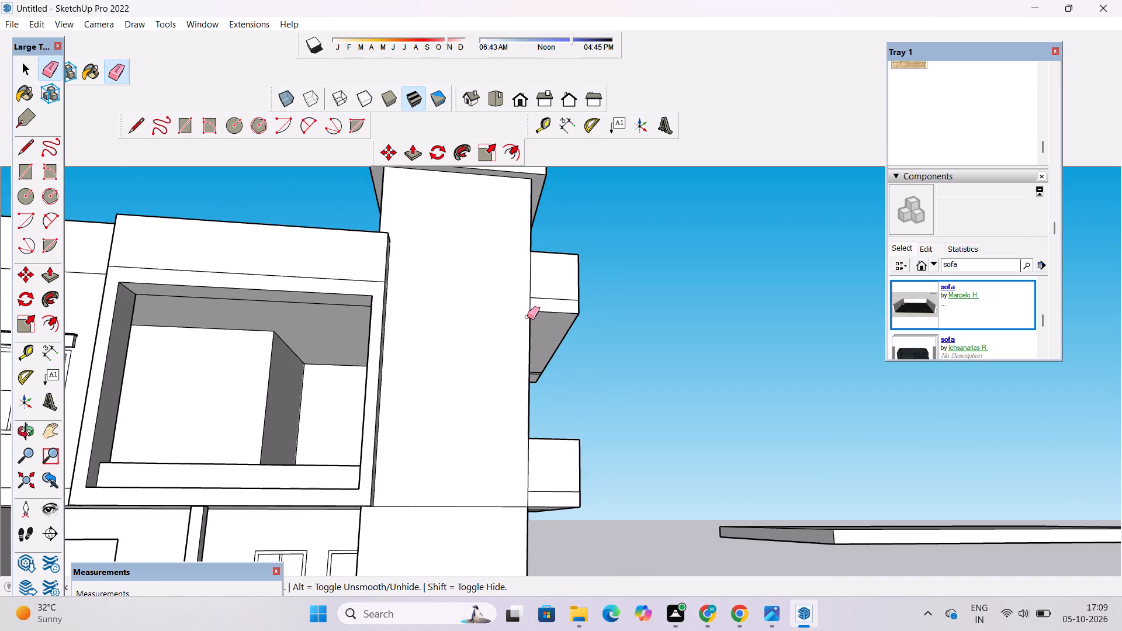
Review the house front from the side, below and above, checking the recess, tower face and slab.
left_click(30, 427)
left_click_drag(235, 354, 503, 367)
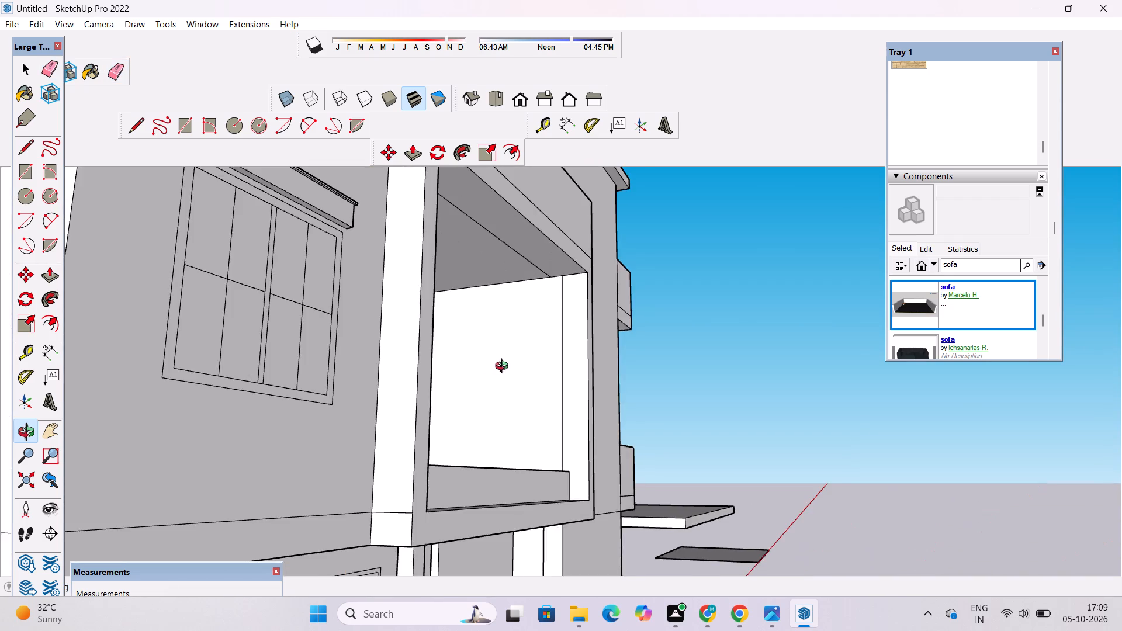
scroll(505, 367, "down", 5)
scroll(521, 355, "up", 5)
left_click_drag(614, 380, 420, 377)
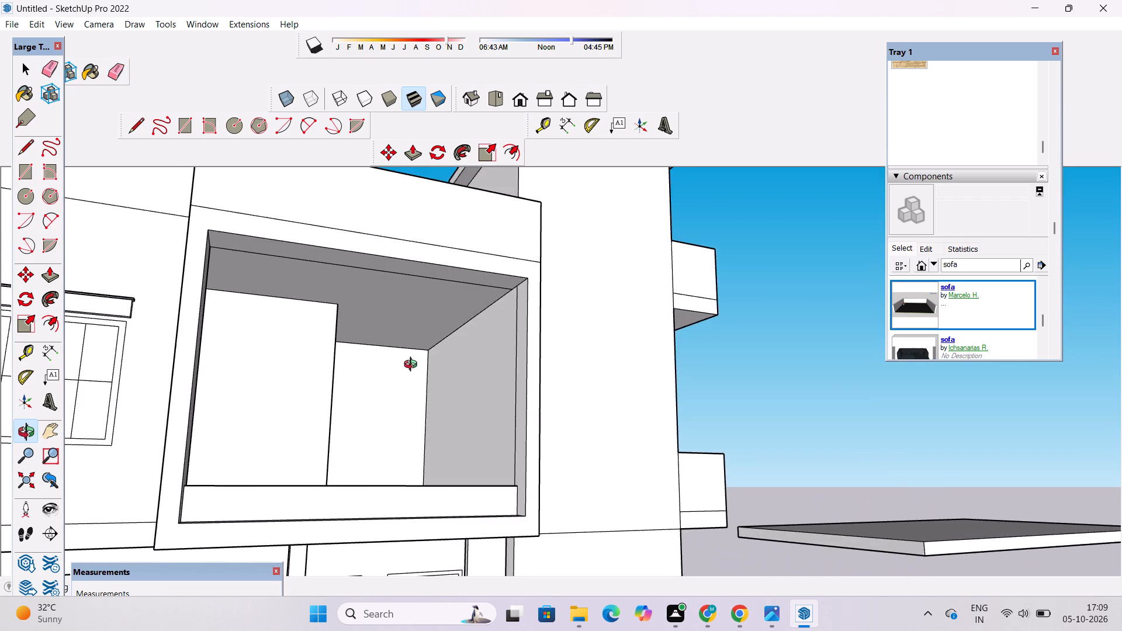
scroll(413, 366, "down", 5)
left_click_drag(592, 353, 496, 360)
left_click_drag(439, 364, 489, 297, "shift")
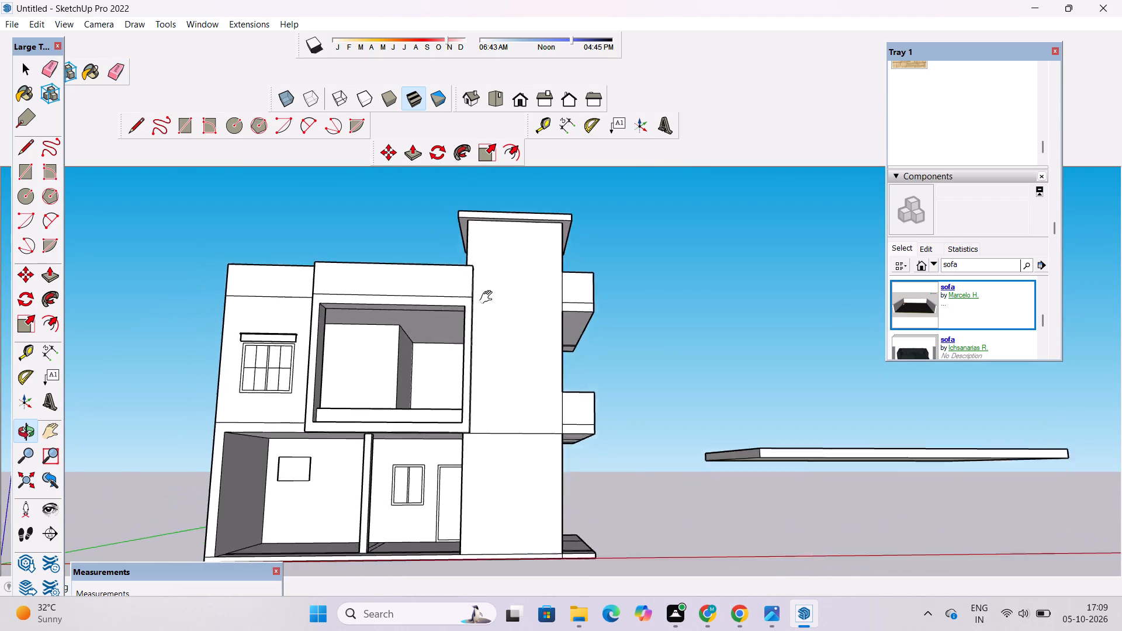
left_click_drag(489, 297, 514, 273, "shift")
left_click_drag(518, 288, 548, 500, "shift")
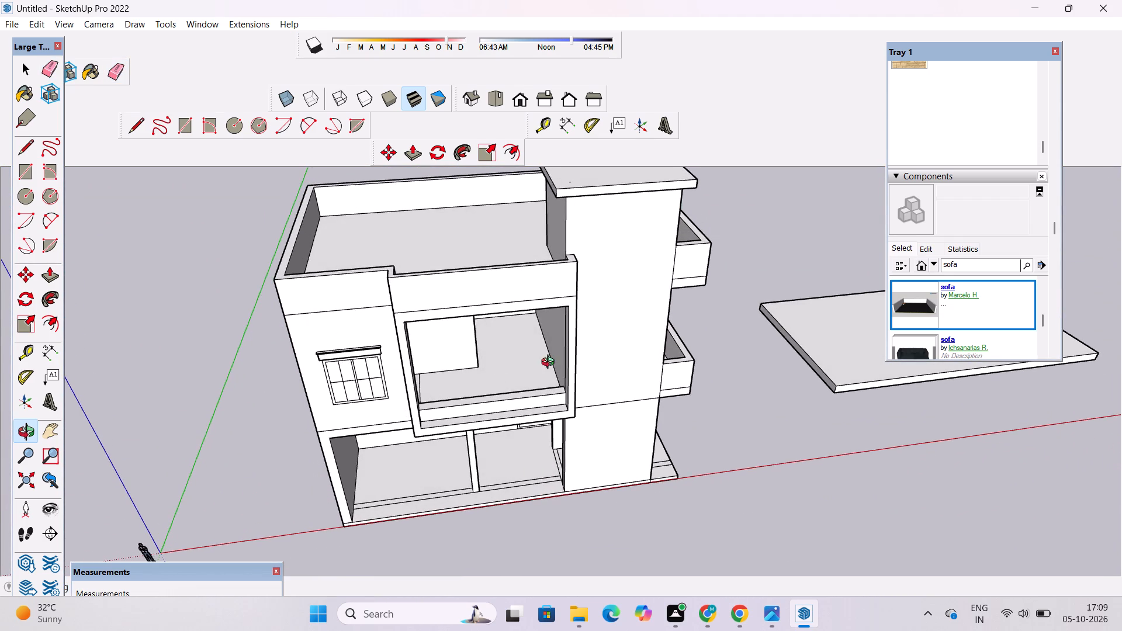
Examine the upper front recess from several angles, checking its parapet, floor and inner side walls for leftover seams.
left_click_drag(550, 363, 373, 385)
scroll(437, 310, "up", 5)
left_click_drag(473, 390, 487, 287)
key("e")
left_click(461, 358)
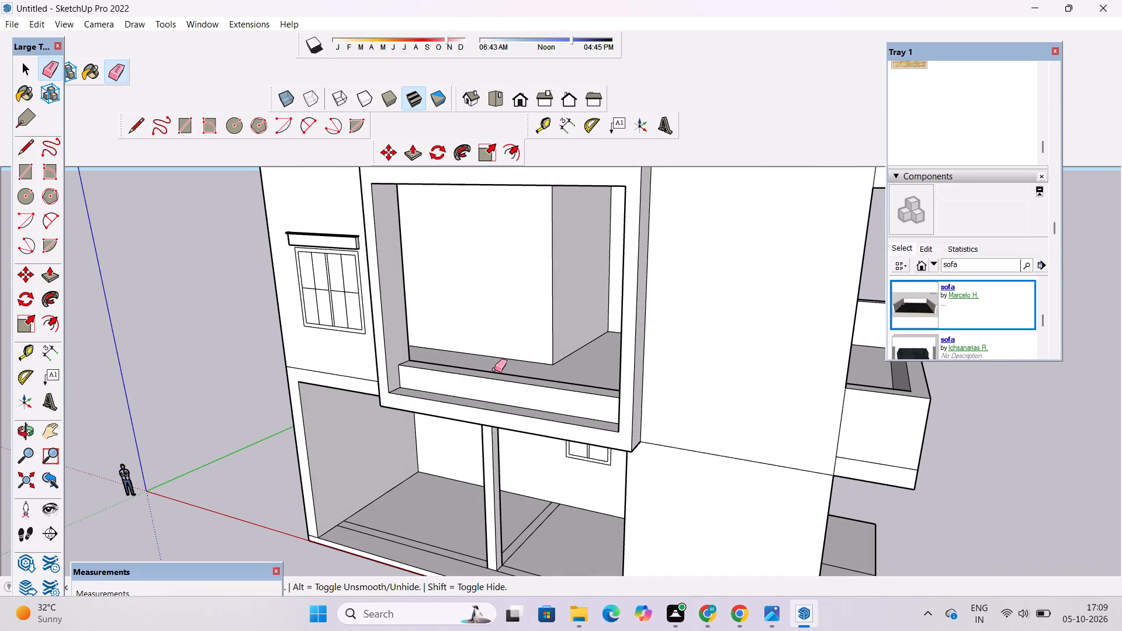
scroll(495, 369, "down", 6)
key("o")
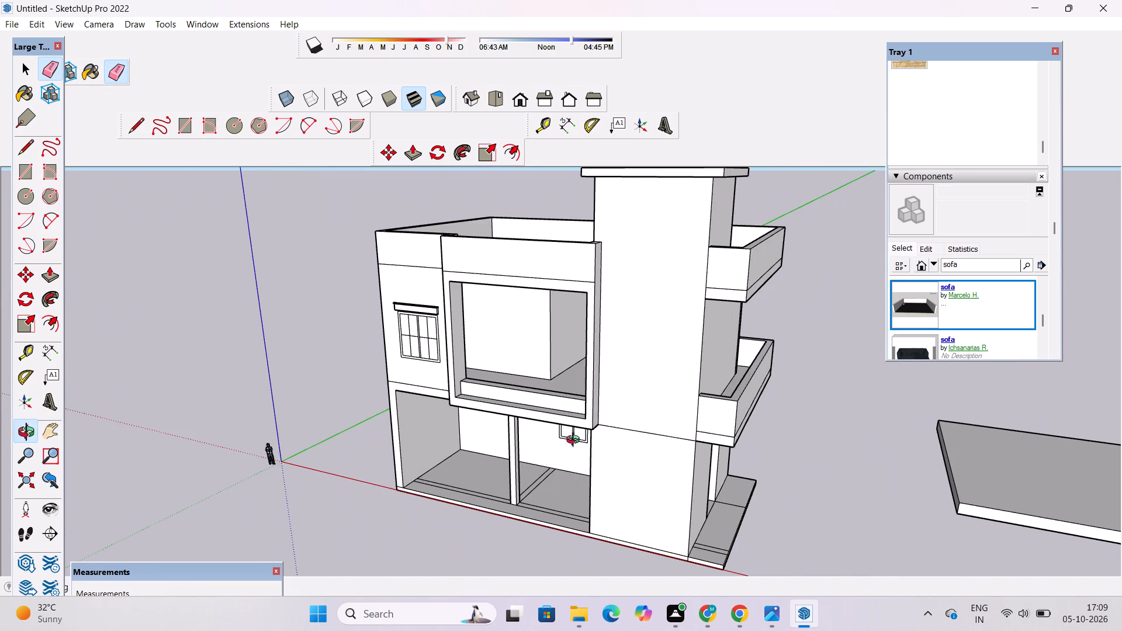
left_click_drag(490, 442, 600, 451)
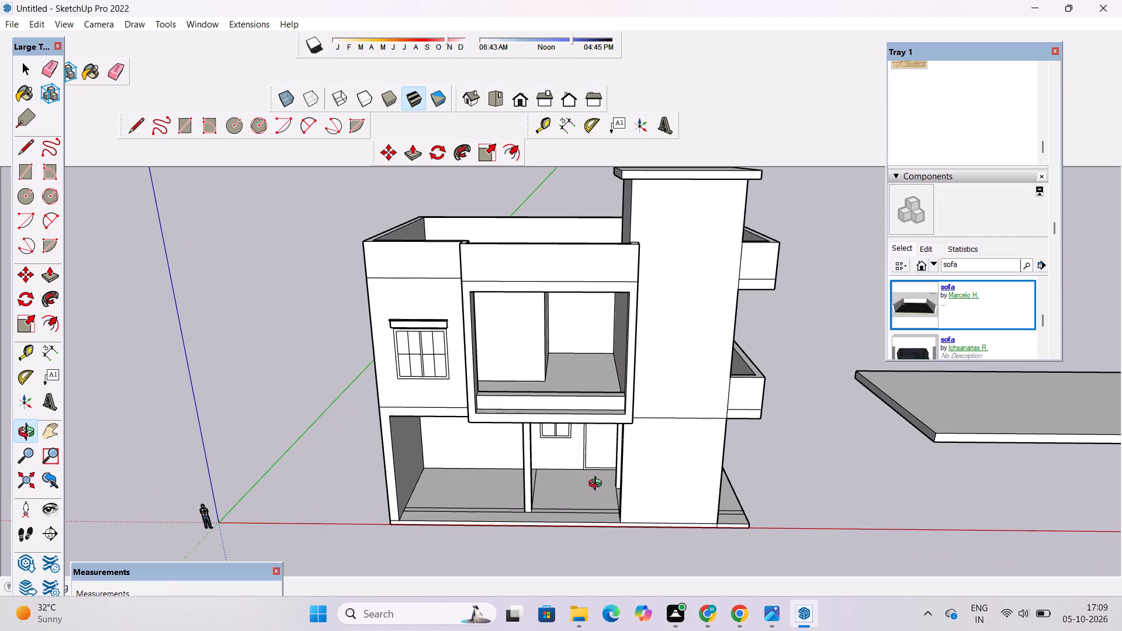
scroll(497, 397, "up", 8)
left_click_drag(581, 417, 605, 452)
scroll(743, 418, "up", 3)
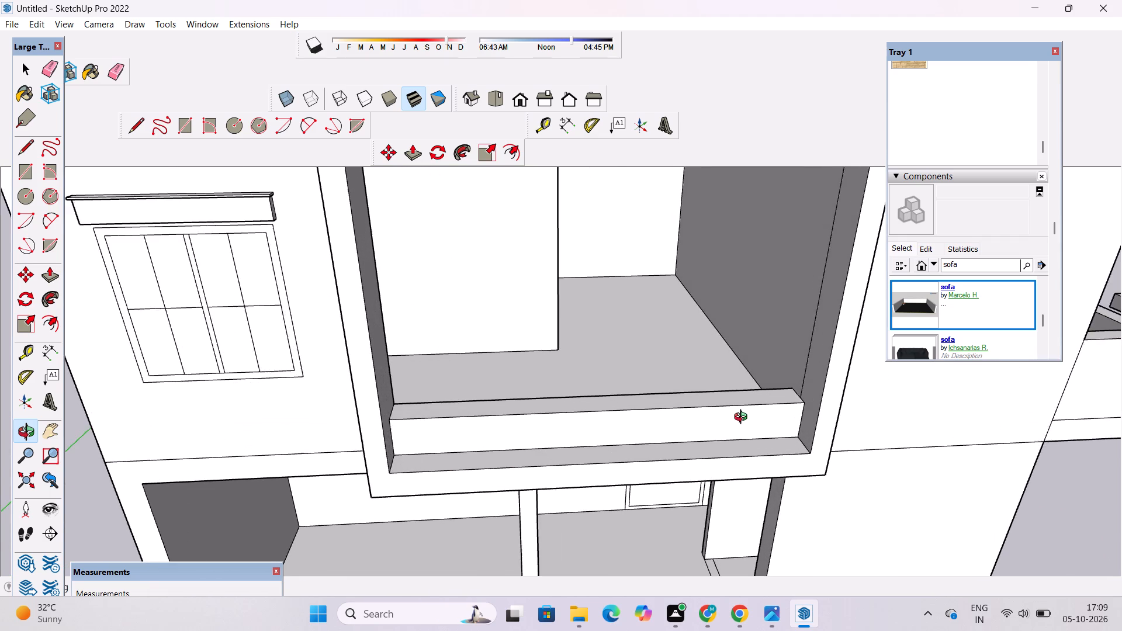
left_click_drag(723, 419, 646, 445, "shift")
left_click_drag(642, 448, 643, 496)
scroll(356, 490, "up", 3)
left_click_drag(356, 490, 366, 490, "shift")
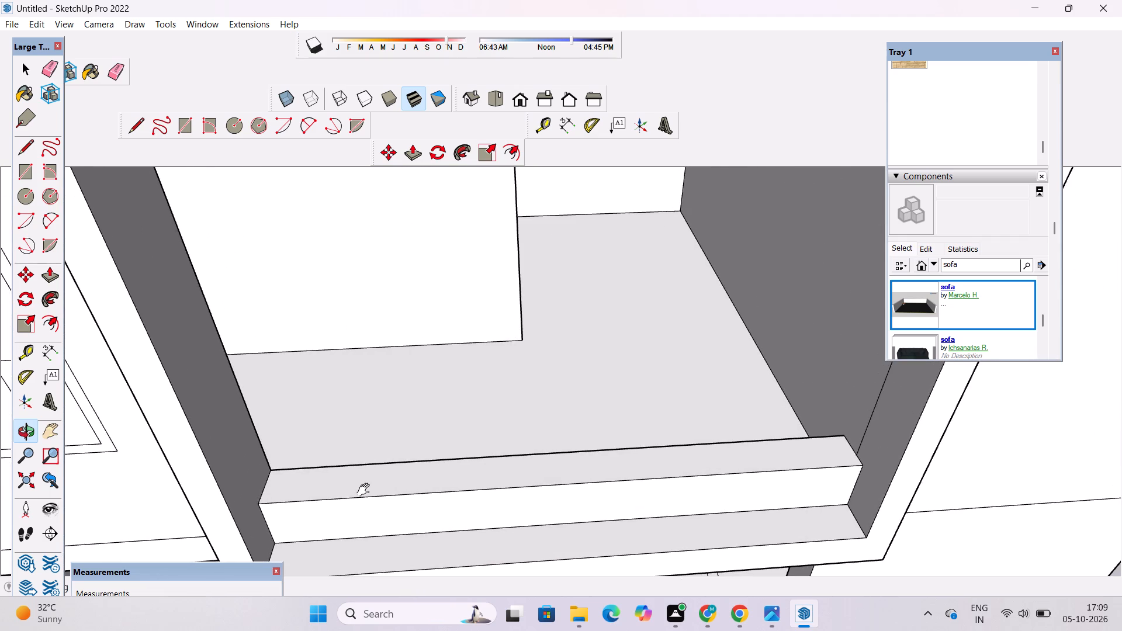
scroll(492, 481, "down", 5)
left_click_drag(565, 470, 532, 507)
left_click_drag(545, 516, 687, 374)
left_click_drag(692, 369, 622, 481, "shift")
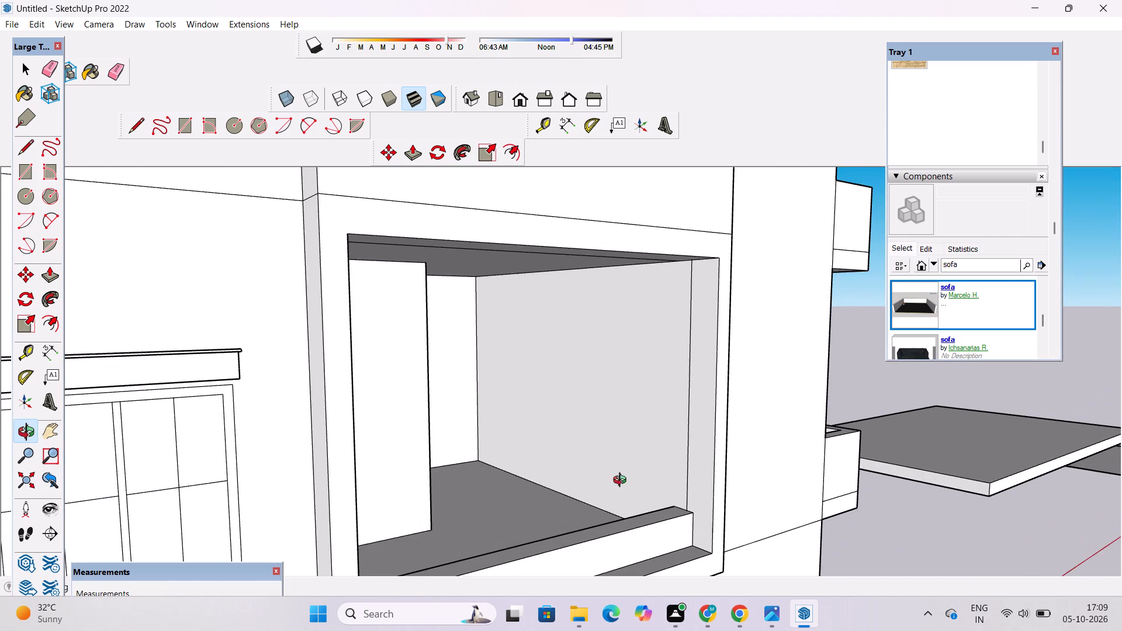
Erase the vertical seam on the recess's tower-side inner wall near the front opening.
scroll(623, 481, "down", 1)
key("e")
left_click_drag(685, 378, 670, 394)
key("space")
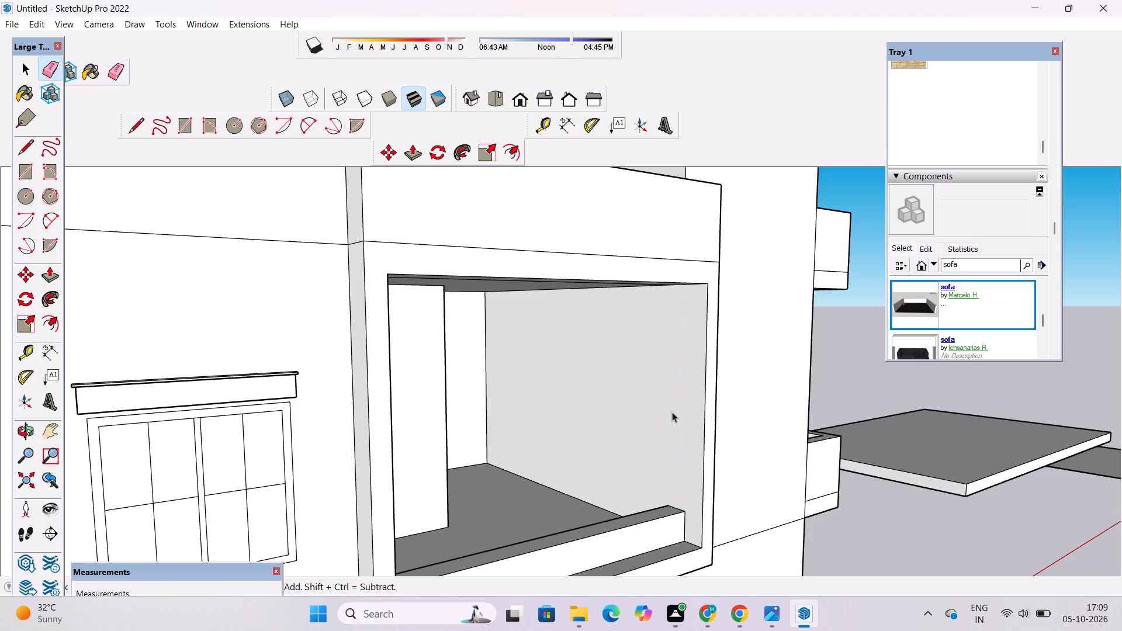
Draw a 4' vertical line up from the midpoint of the recess parapet top's tower-side end edge.
key("o")
left_click_drag(704, 435, 683, 518)
left_click_drag(627, 533, 654, 462, "shift")
left_click_drag(672, 476, 651, 495)
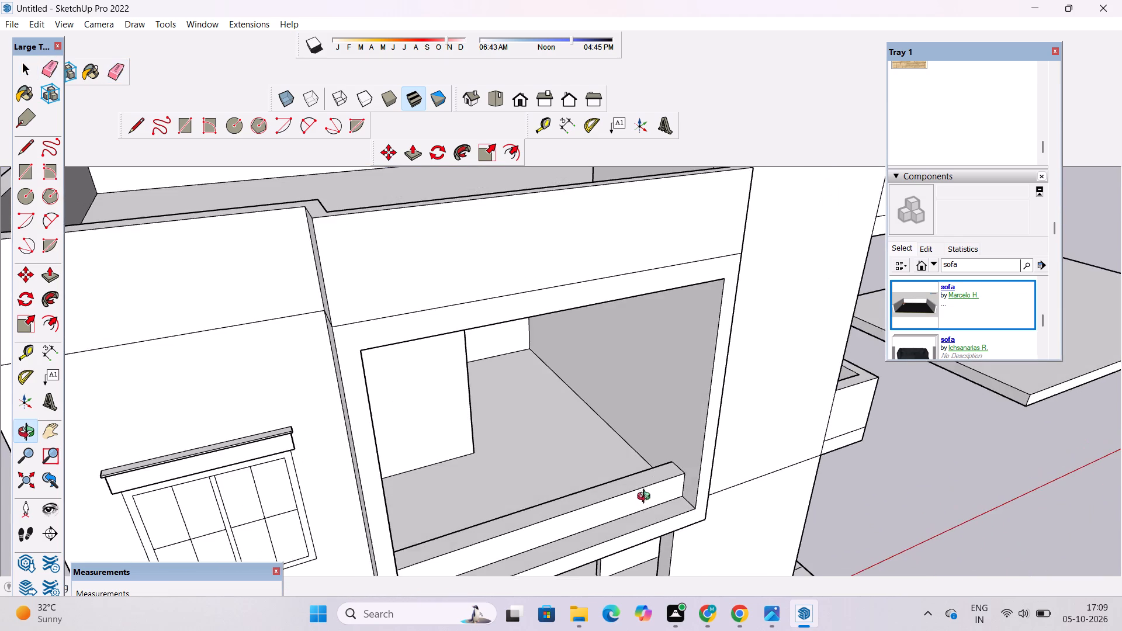
left_click_drag(636, 502, 680, 438, "shift")
left_click_drag(662, 462, 548, 495)
scroll(477, 488, "up", 2)
left_click_drag(475, 488, 538, 480, "shift")
key("l")
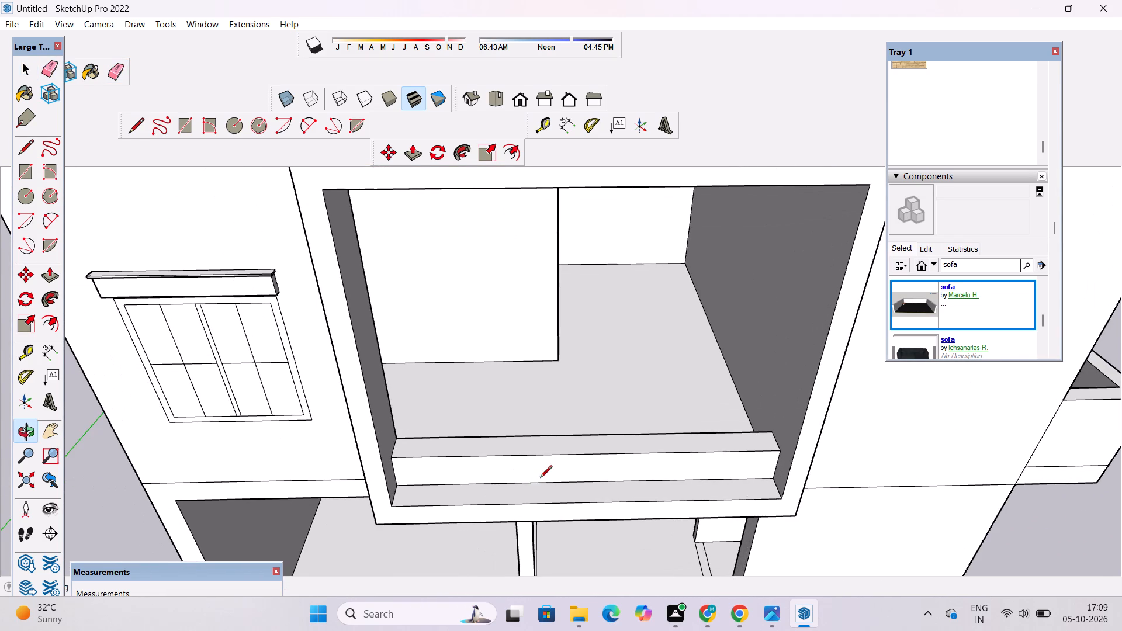
scroll(767, 443, "up", 4)
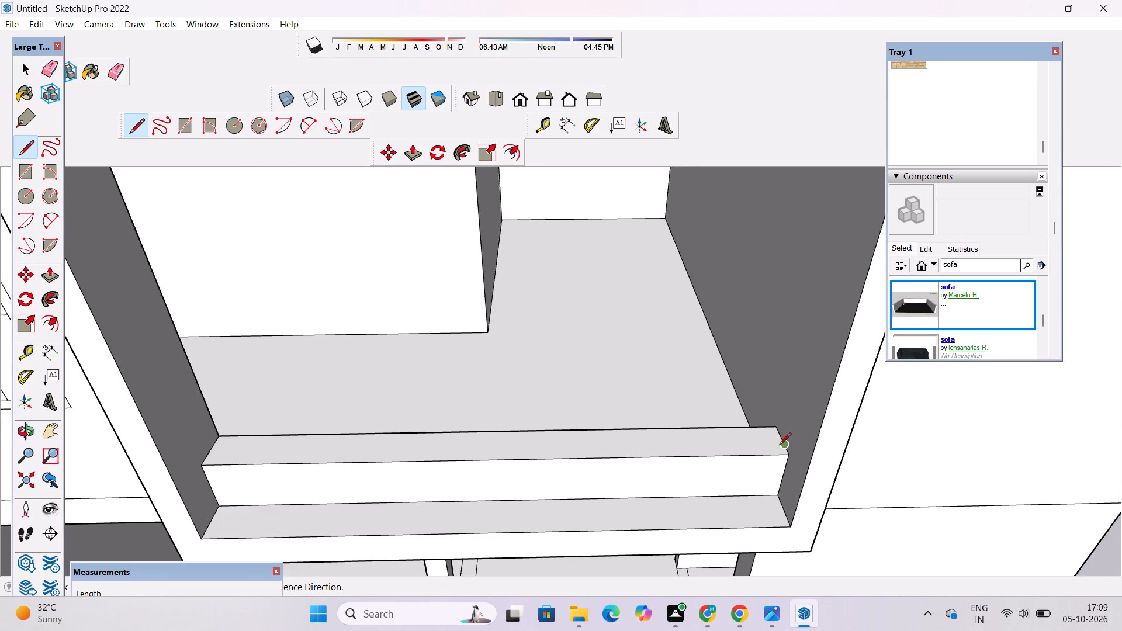
scroll(779, 446, "up", 7)
left_click(782, 428)
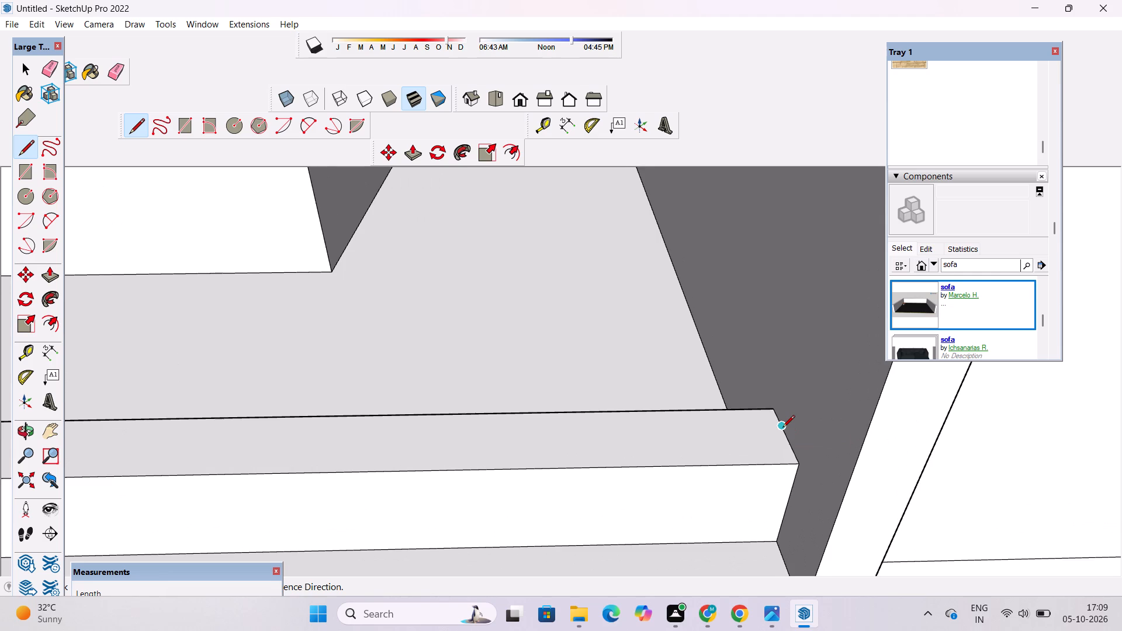
scroll(782, 428, "down", 6)
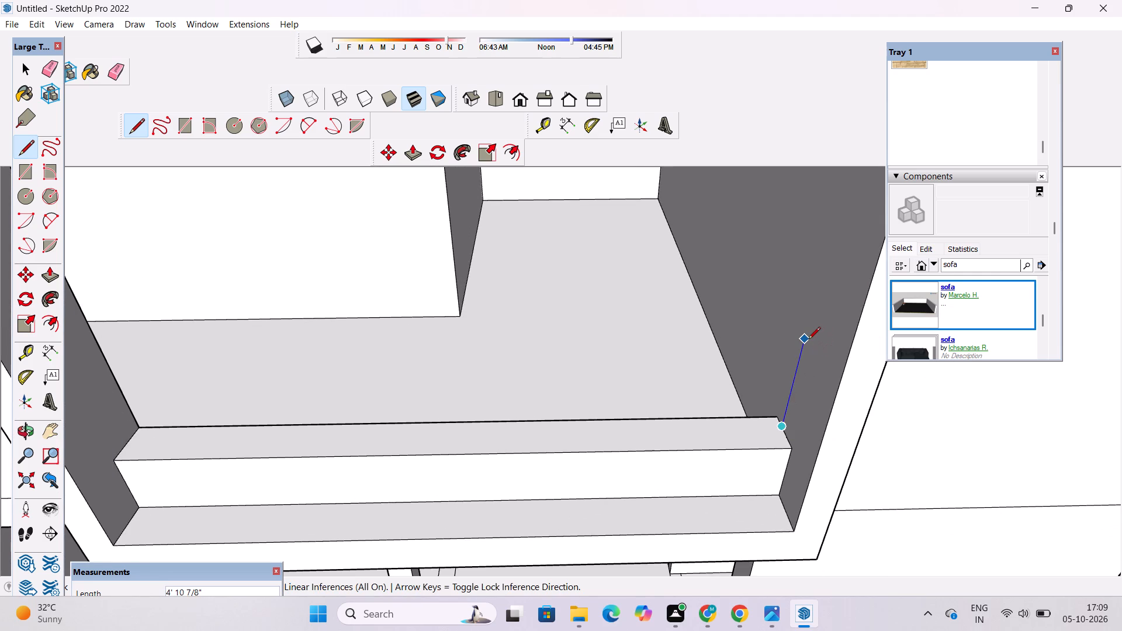
type("4'")
key("Return")
Continue the line about 30' 4" horizontally to the recess's opposite side wall, and down to the parapet top.
scroll(808, 339, "down", 6)
scroll(531, 362, "up", 3)
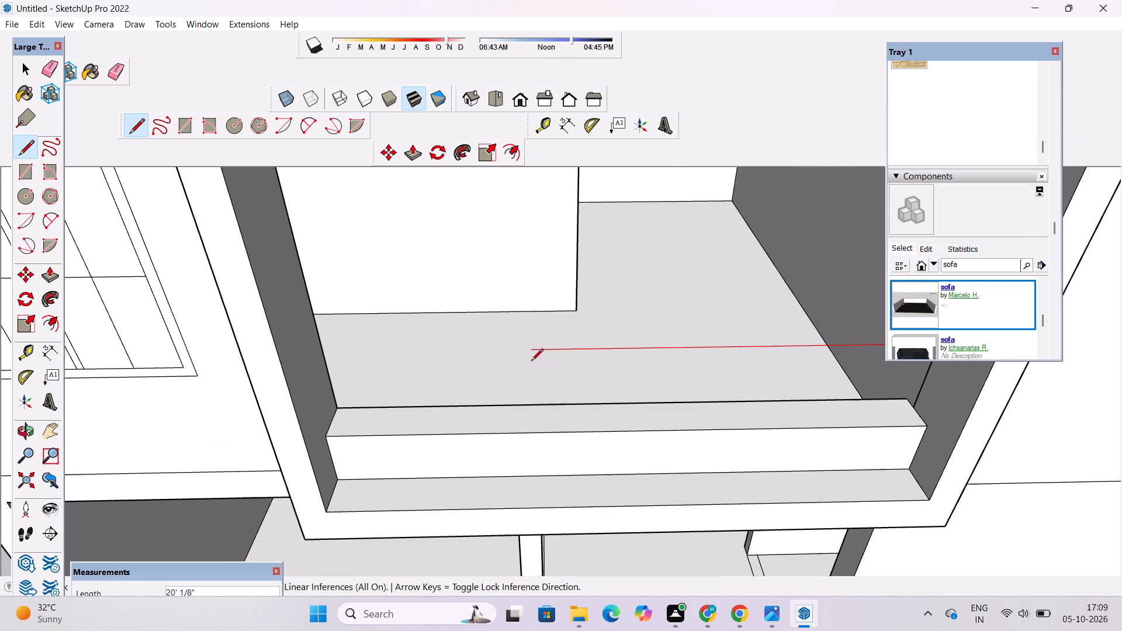
left_click(318, 354)
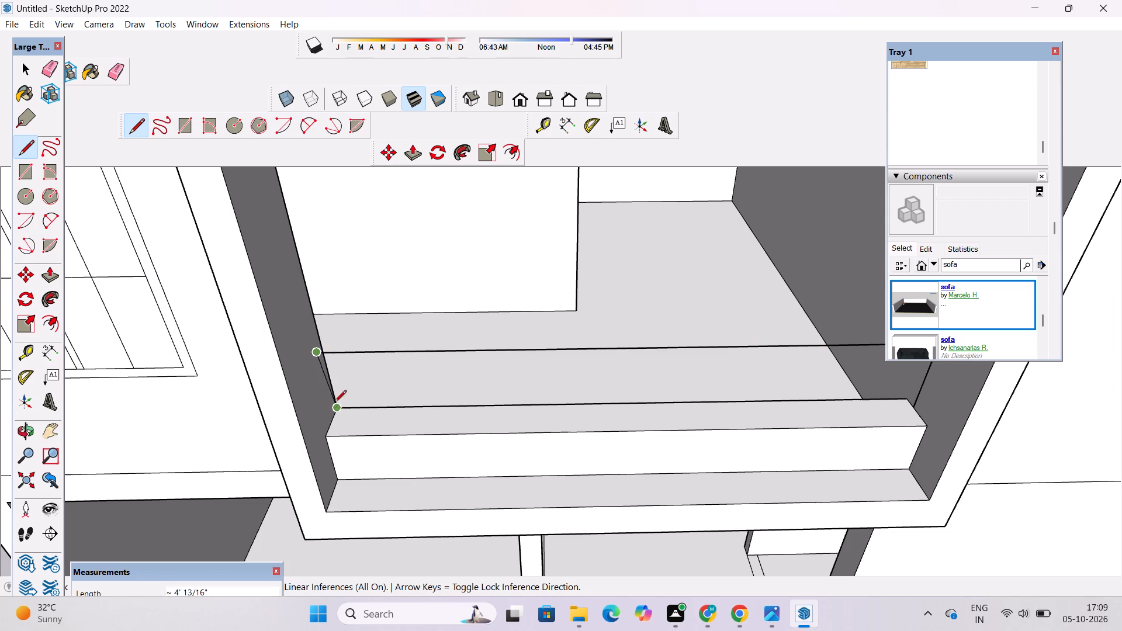
left_click(334, 419)
key("space")
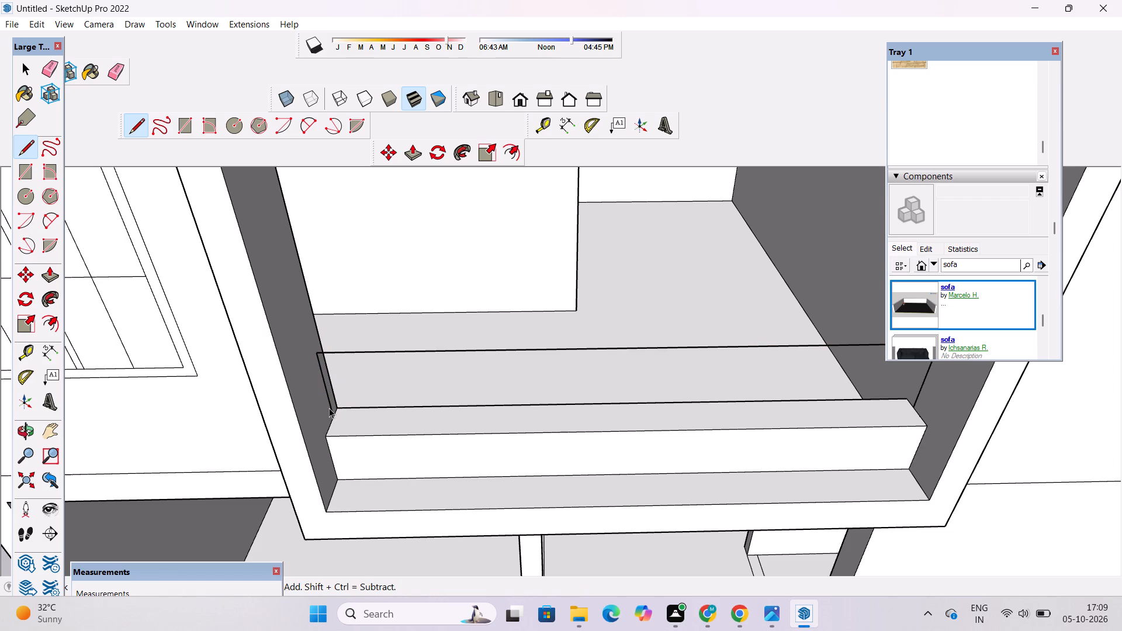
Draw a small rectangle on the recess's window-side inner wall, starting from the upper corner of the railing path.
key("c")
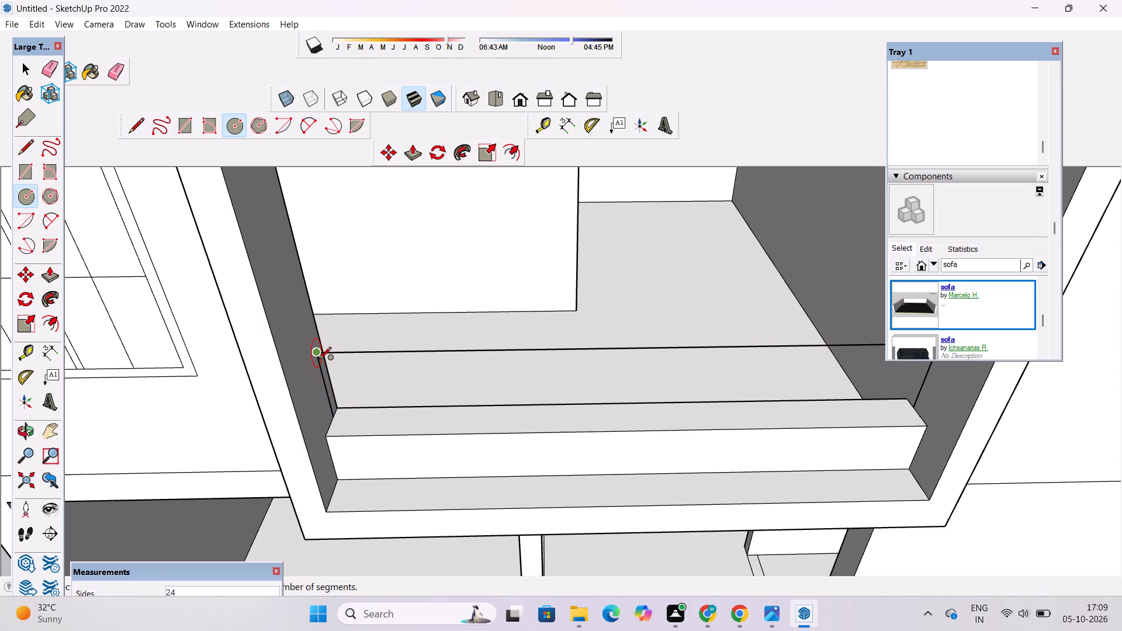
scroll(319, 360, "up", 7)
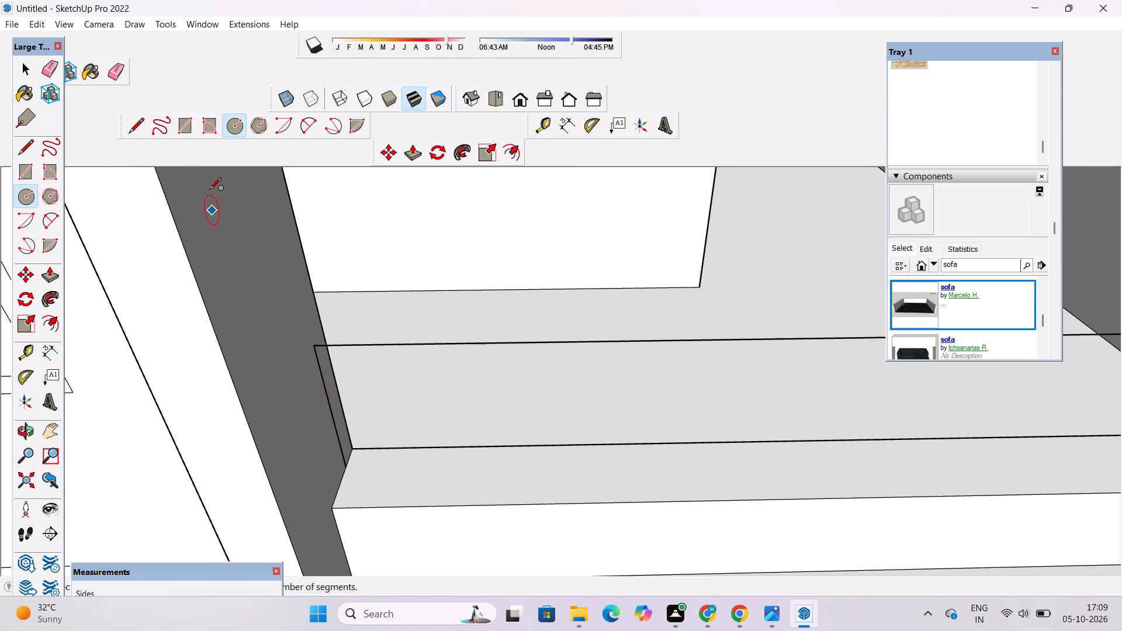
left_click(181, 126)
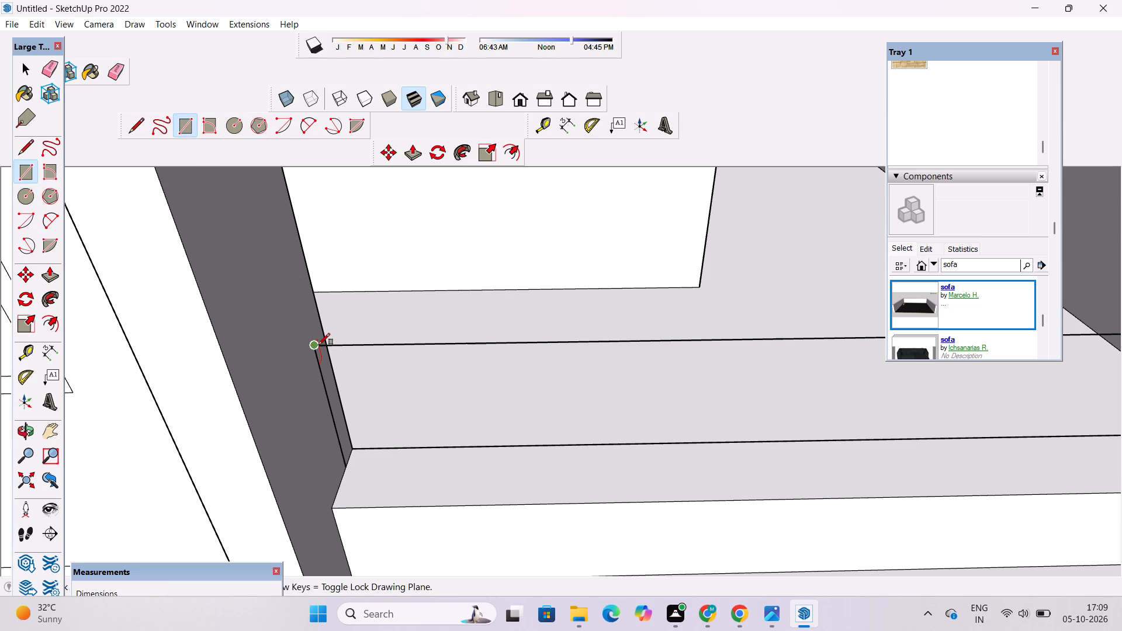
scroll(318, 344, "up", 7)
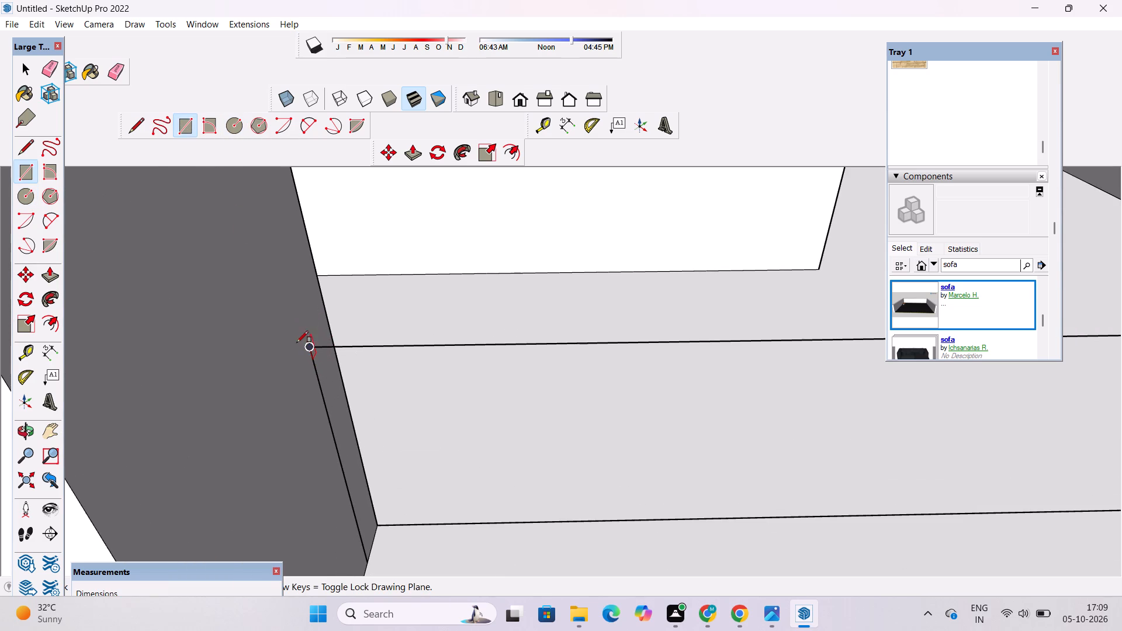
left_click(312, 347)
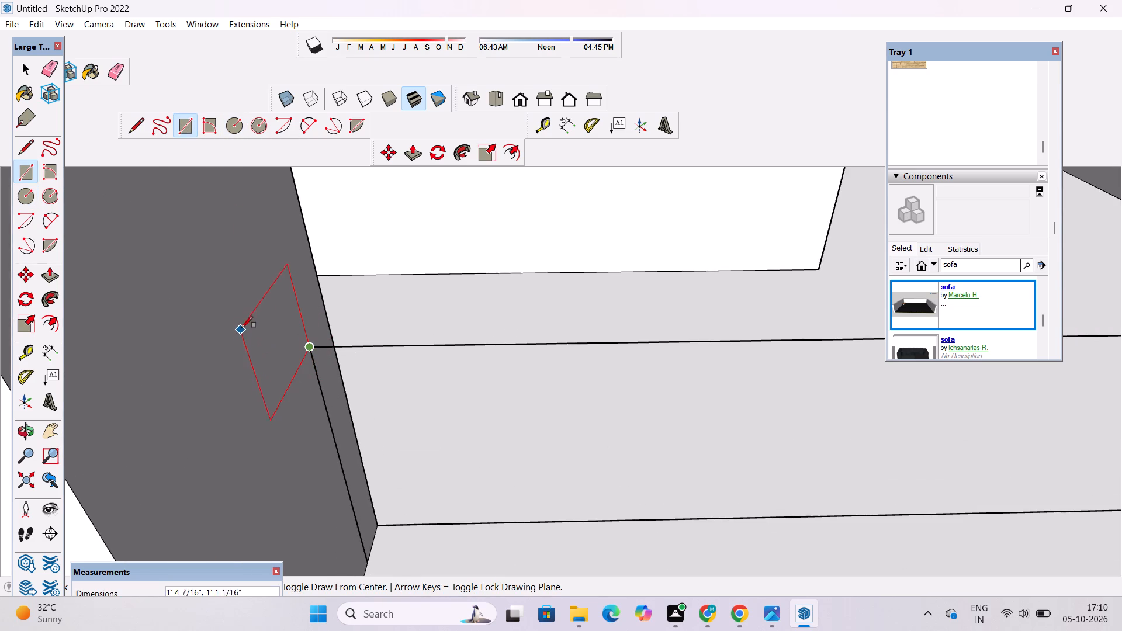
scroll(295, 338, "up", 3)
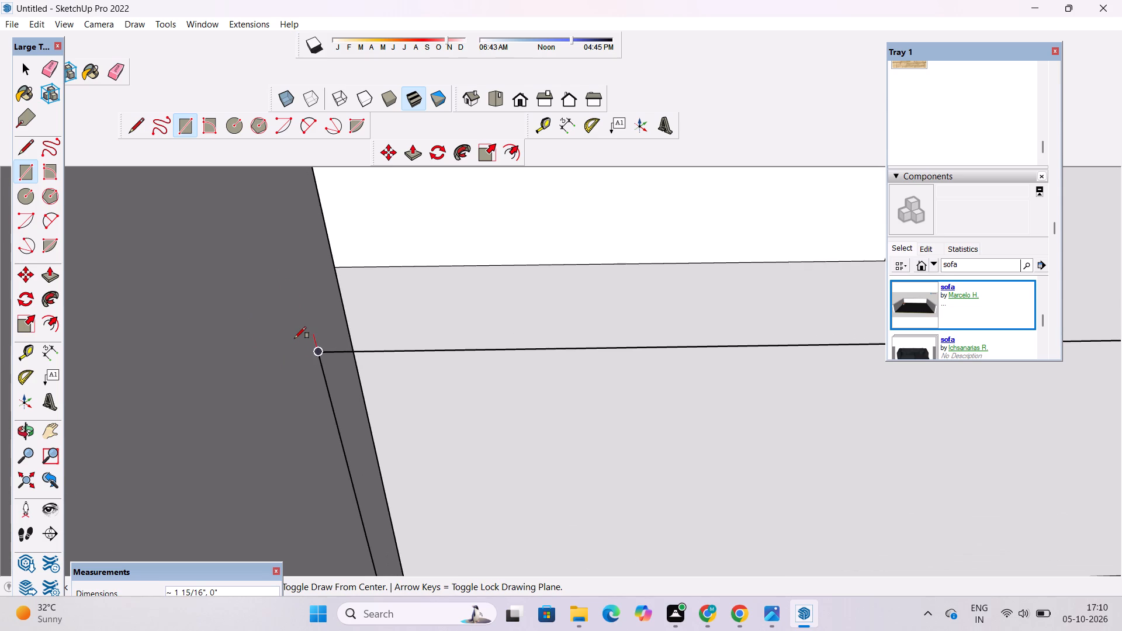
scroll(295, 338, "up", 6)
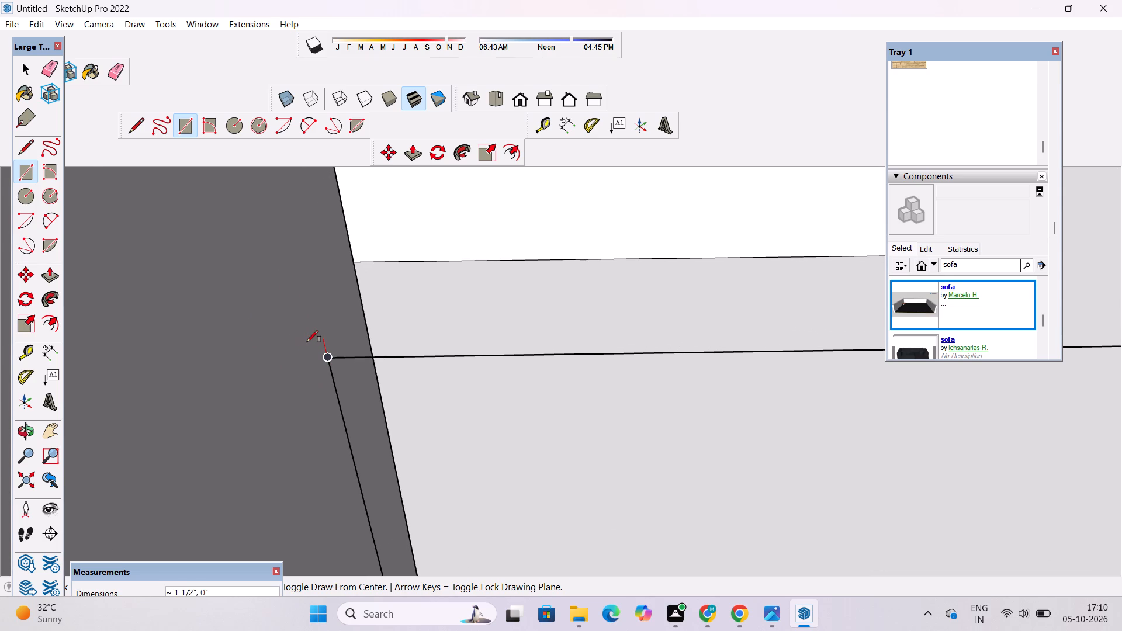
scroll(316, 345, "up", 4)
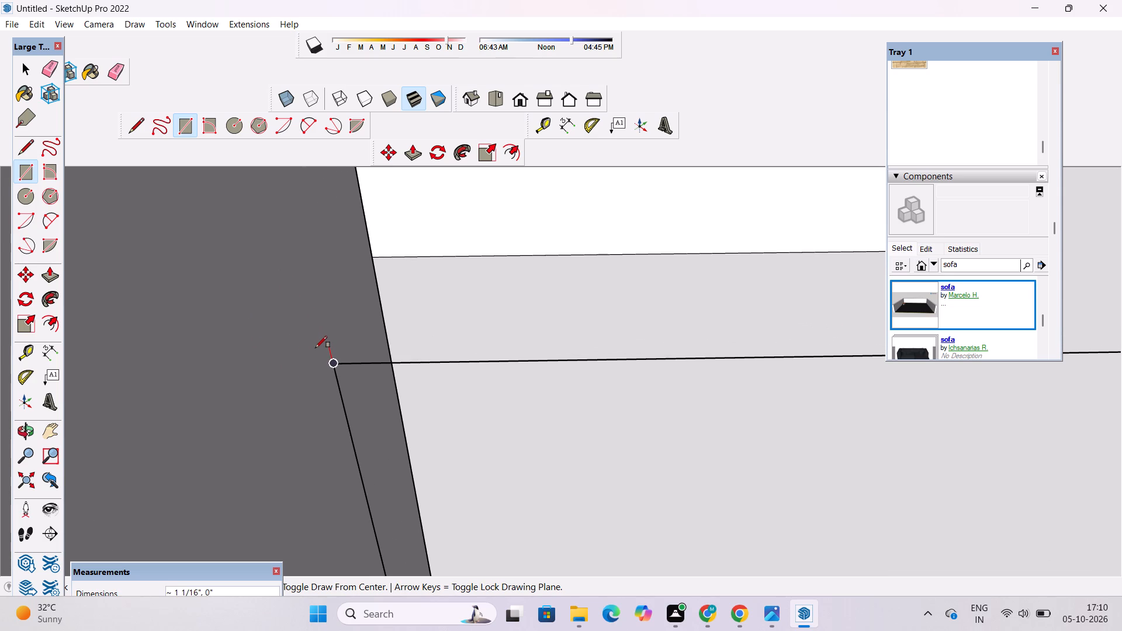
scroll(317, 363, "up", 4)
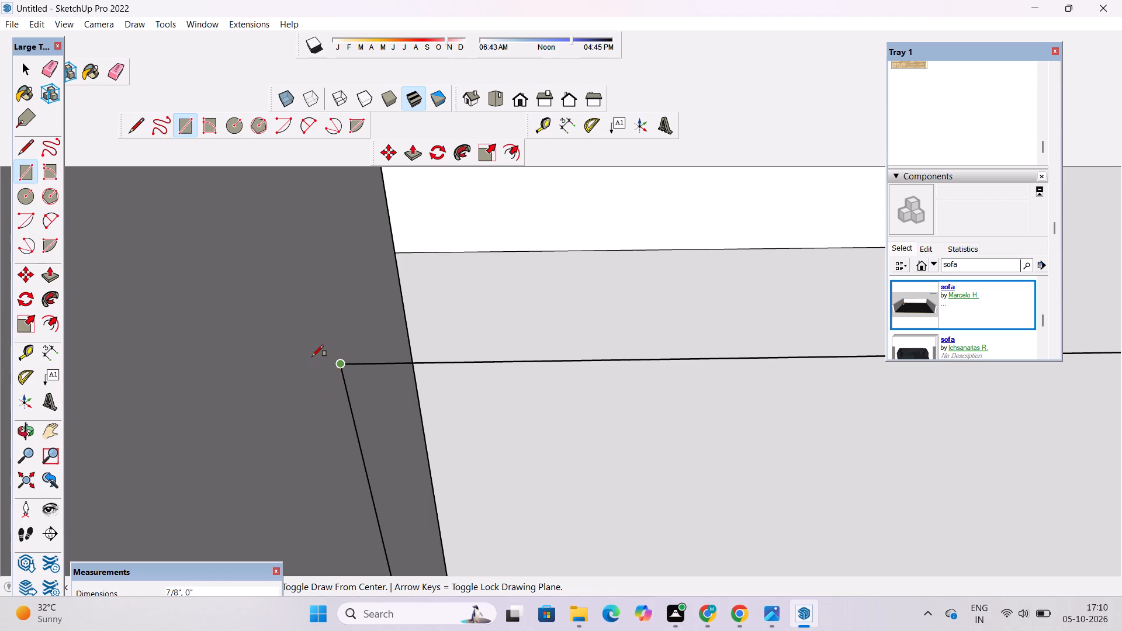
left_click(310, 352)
Examine the small rectangle and the railing path above the parapet from several angles.
key("o")
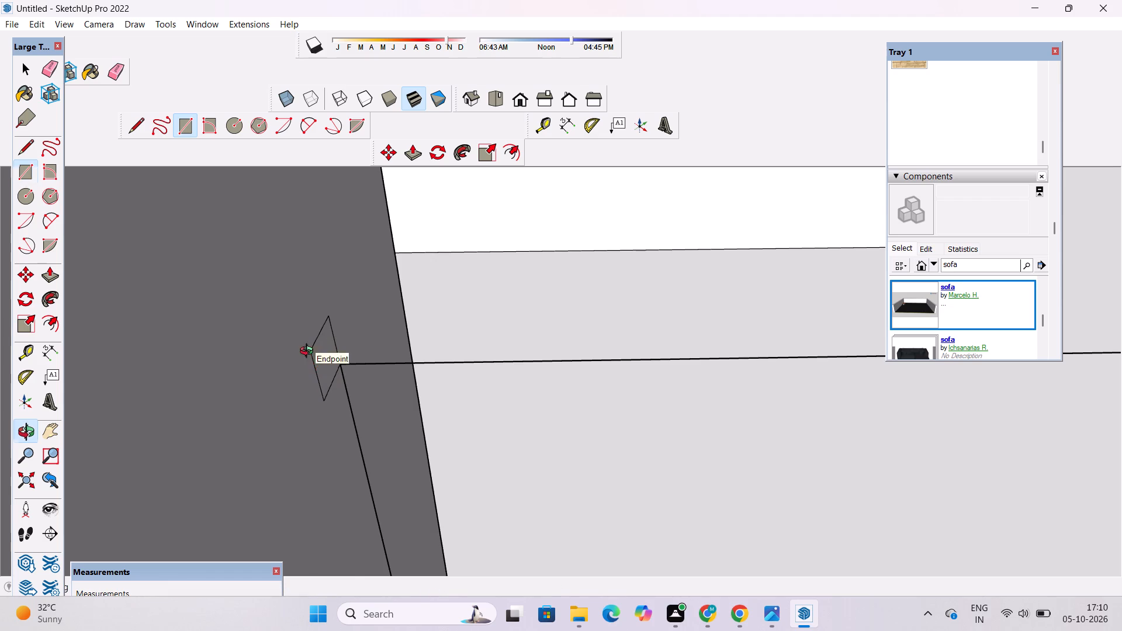
left_click_drag(448, 423, 378, 391)
scroll(382, 387, "down", 6)
scroll(339, 367, "up", 8)
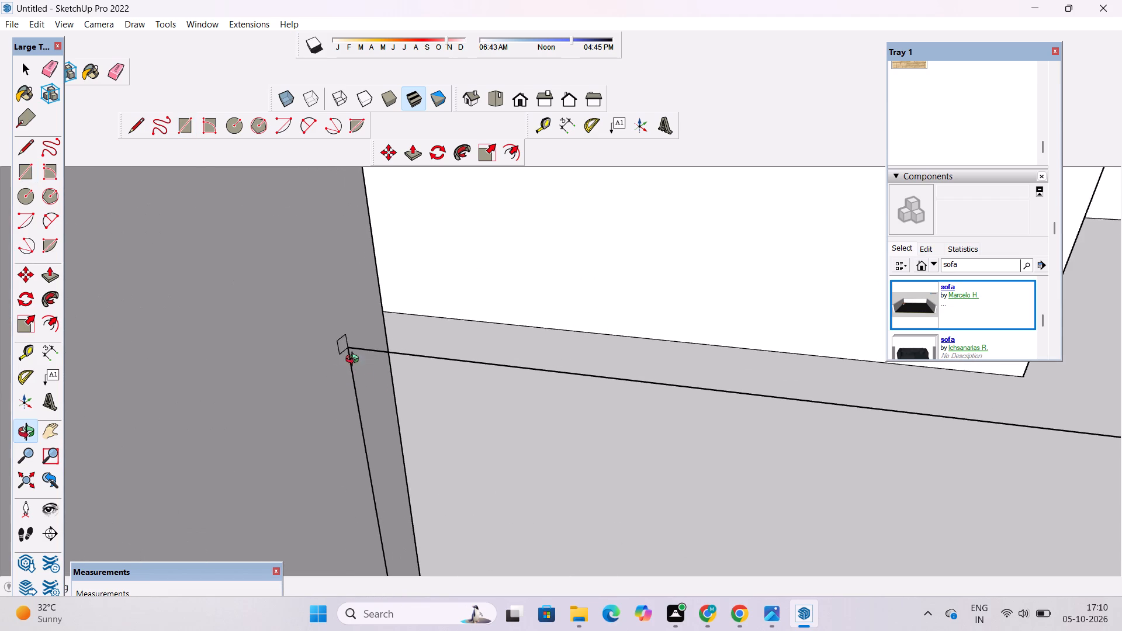
left_click_drag(338, 357, 276, 353, "shift")
left_click_drag(278, 355, 348, 377)
scroll(282, 391, "down", 6)
scroll(332, 398, "down", 10)
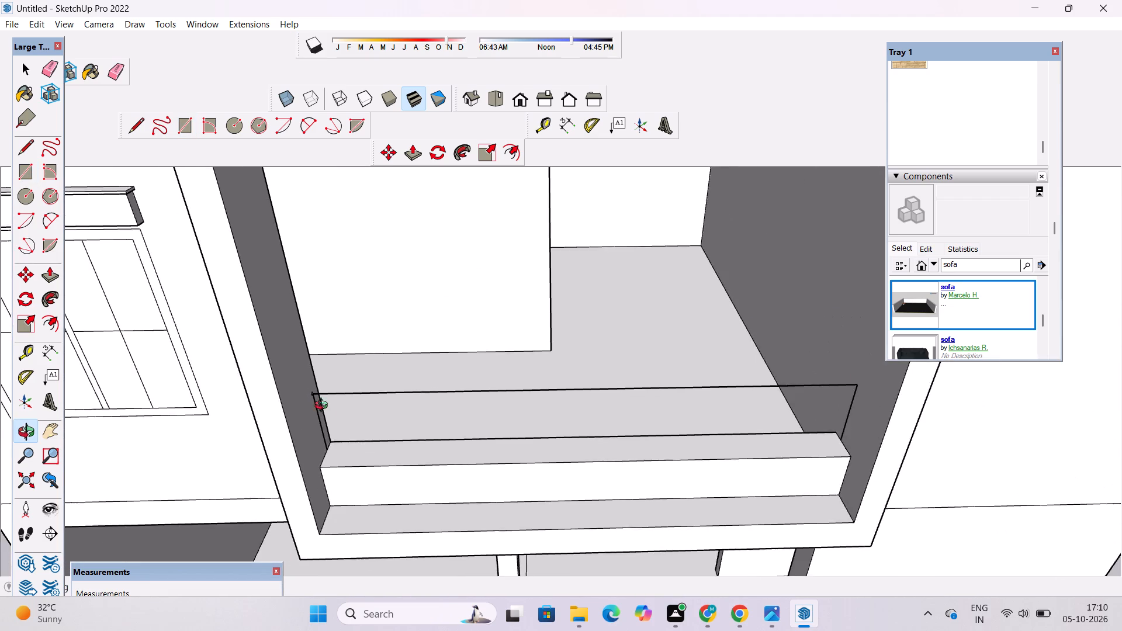
scroll(324, 407, "down", 1)
scroll(335, 445, "up", 5)
left_click_drag(337, 438, 288, 396)
left_click_drag(288, 393, 280, 442, "shift")
scroll(300, 360, "up", 4)
left_click_drag(300, 365, 302, 384, "shift")
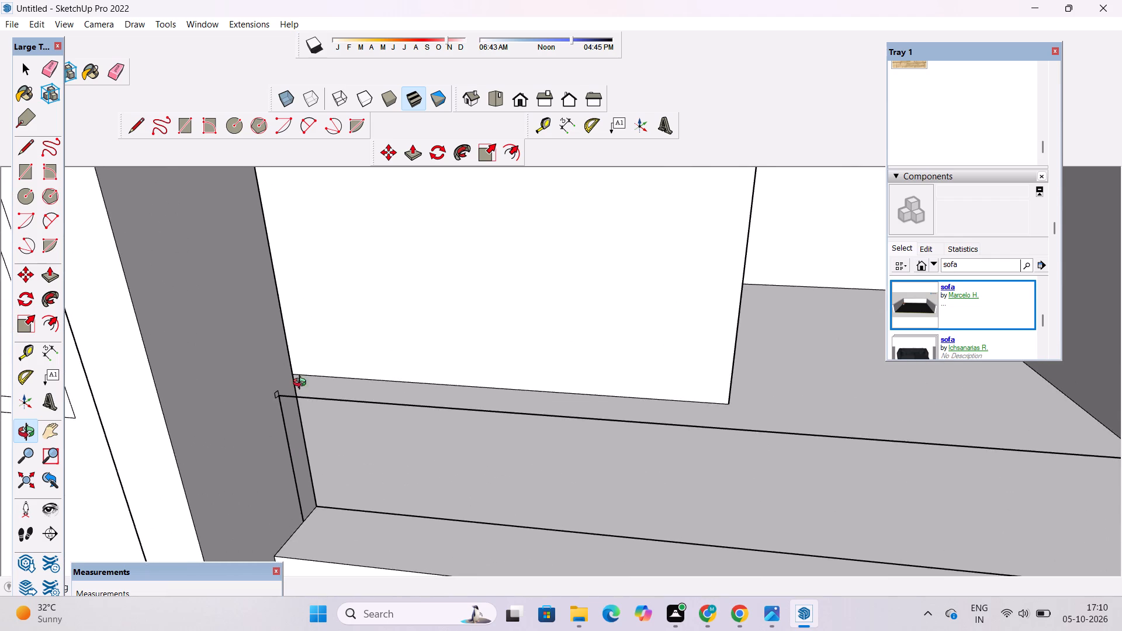
left_click_drag(302, 384, 270, 382)
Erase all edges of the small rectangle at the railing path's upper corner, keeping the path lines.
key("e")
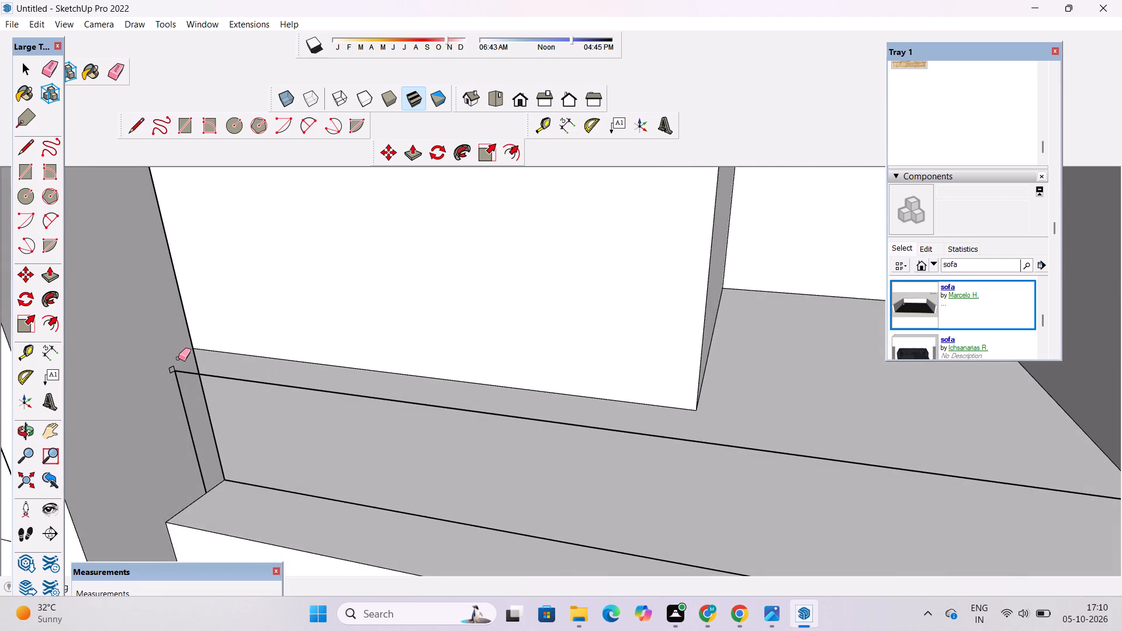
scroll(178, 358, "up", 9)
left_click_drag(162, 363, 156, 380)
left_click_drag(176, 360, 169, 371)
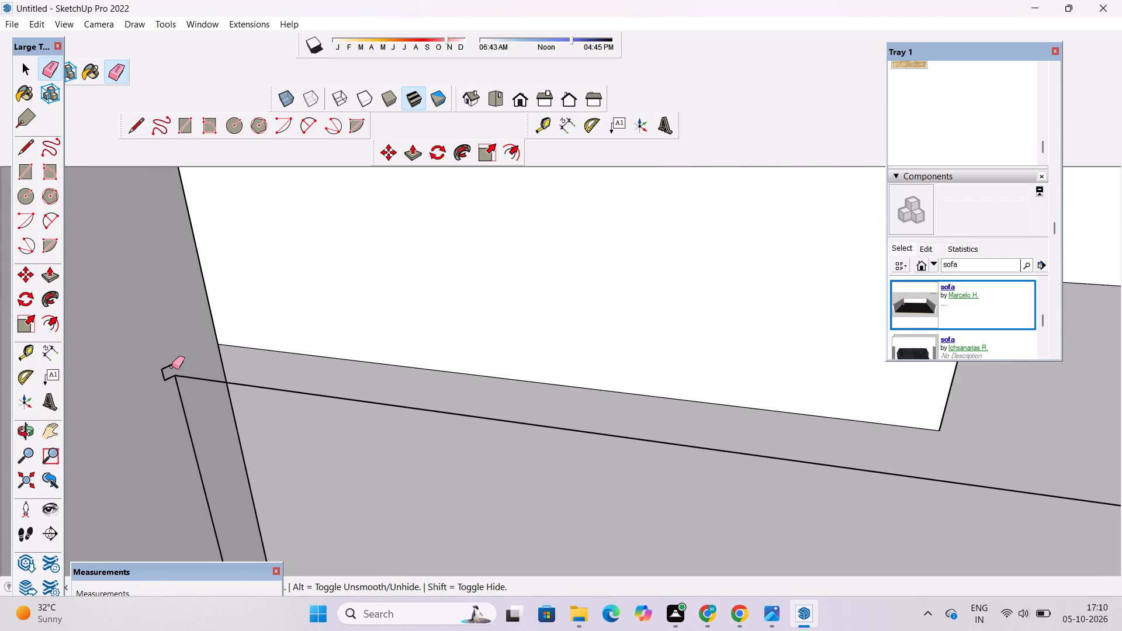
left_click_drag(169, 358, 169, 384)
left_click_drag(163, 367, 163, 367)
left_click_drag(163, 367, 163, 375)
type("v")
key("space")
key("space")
Redraw the profile rectangle slightly larger on the side wall, starting from the railing path's upper corner.
key("r")
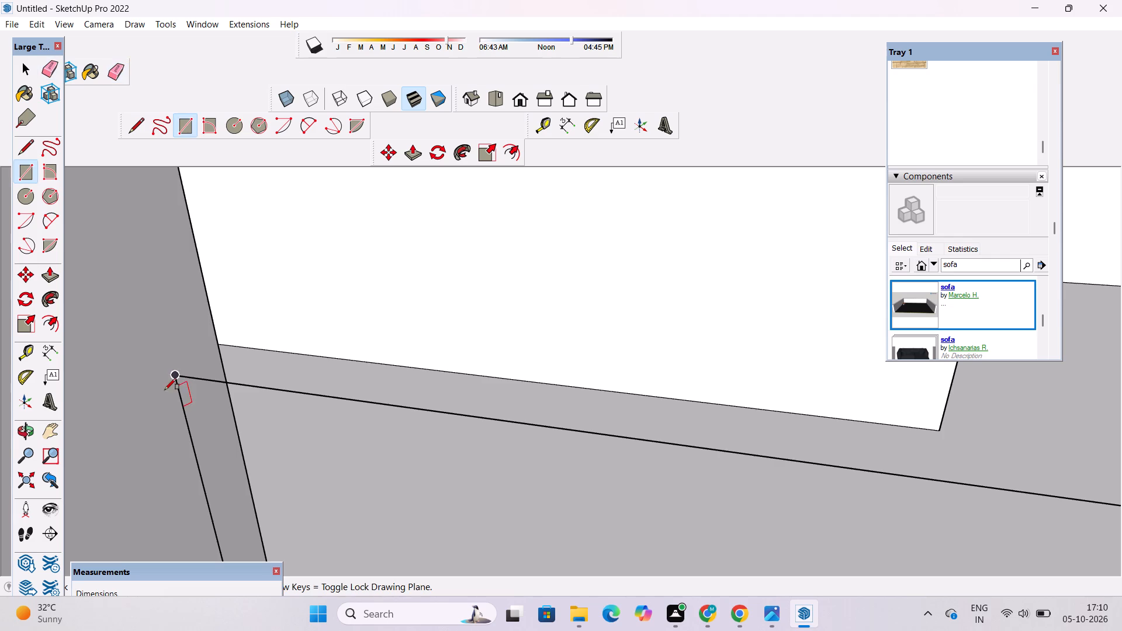
left_click(174, 375)
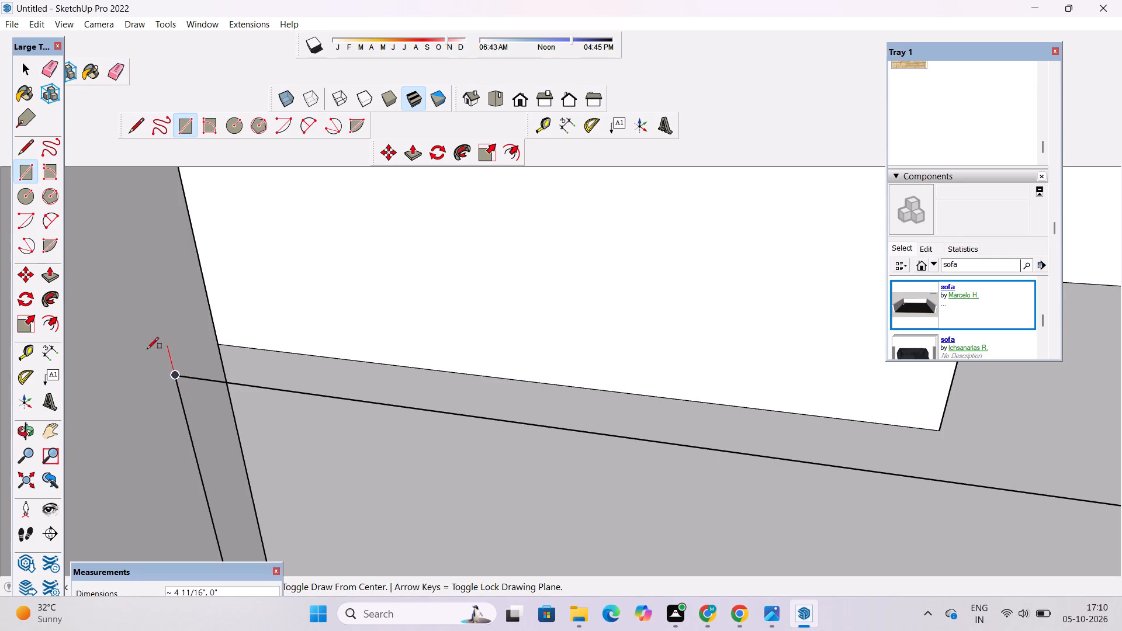
left_click(142, 361)
key("space")
Copy the profile rectangle from the railing path's corner to a clear area of the side wall, about 2' 5" away.
scroll(218, 329, "down", 4)
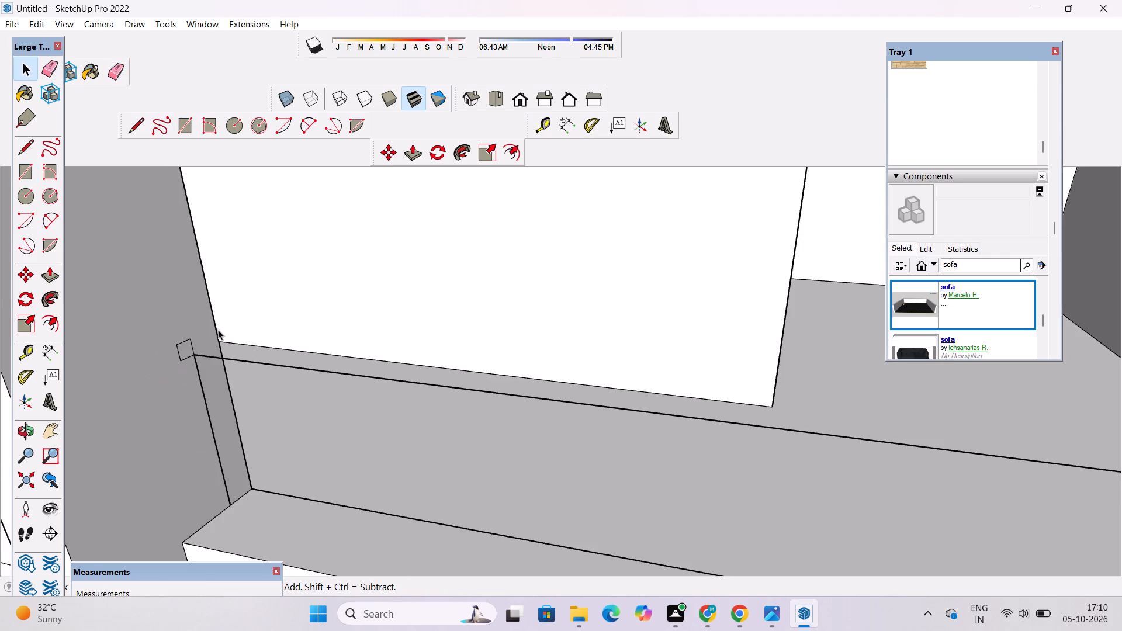
left_click(182, 347)
double_click(185, 345)
key("m")
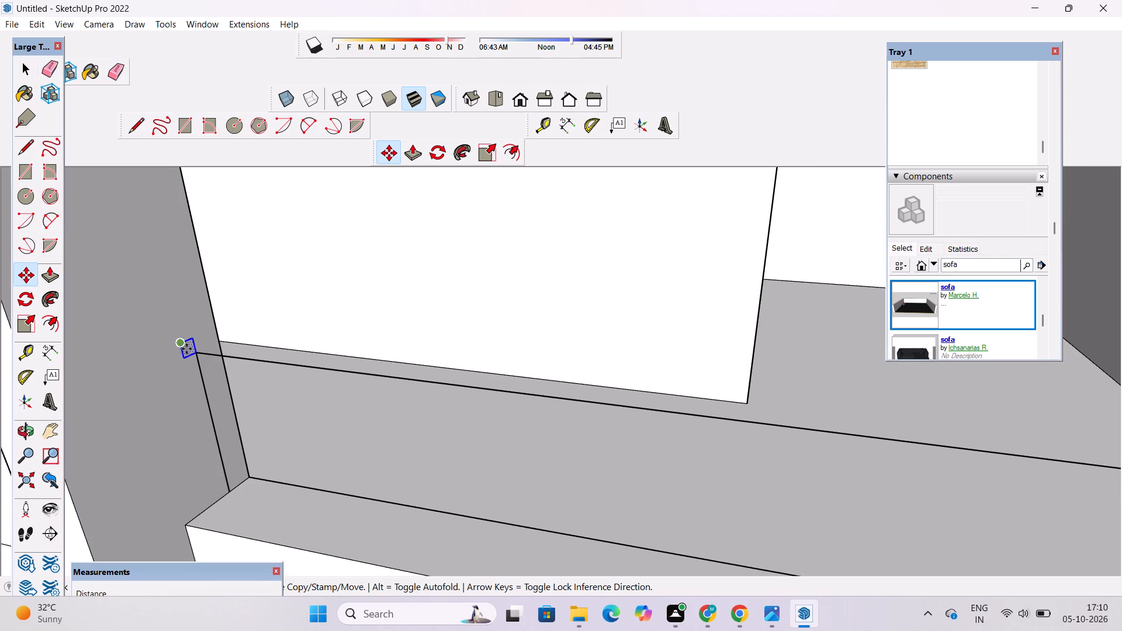
scroll(187, 356, "up", 3)
left_click(197, 352)
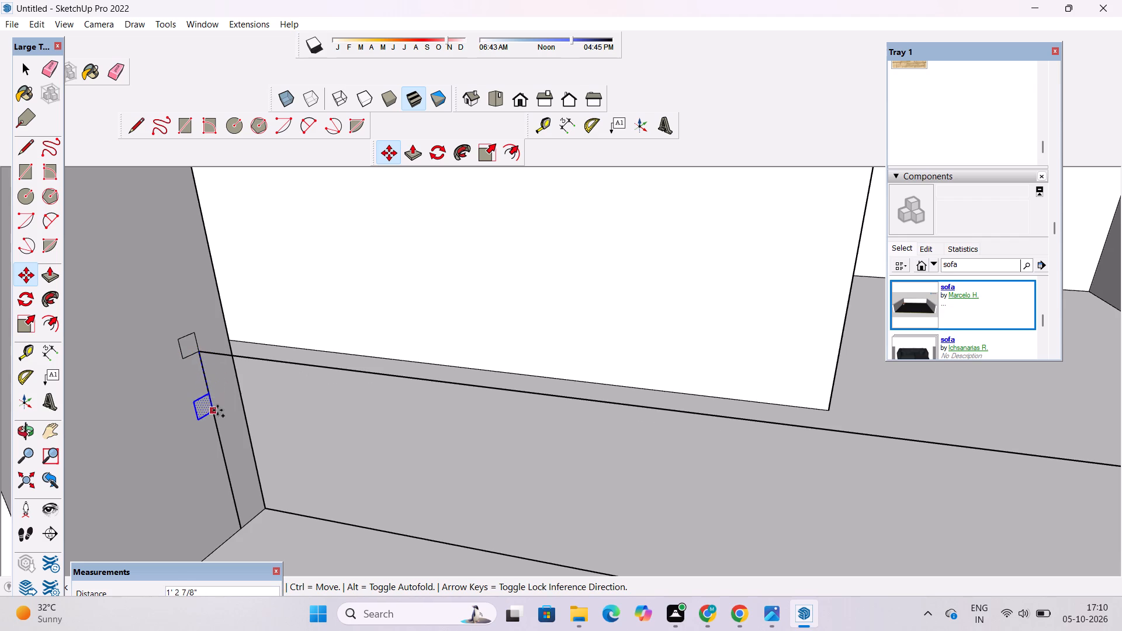
left_click(148, 480)
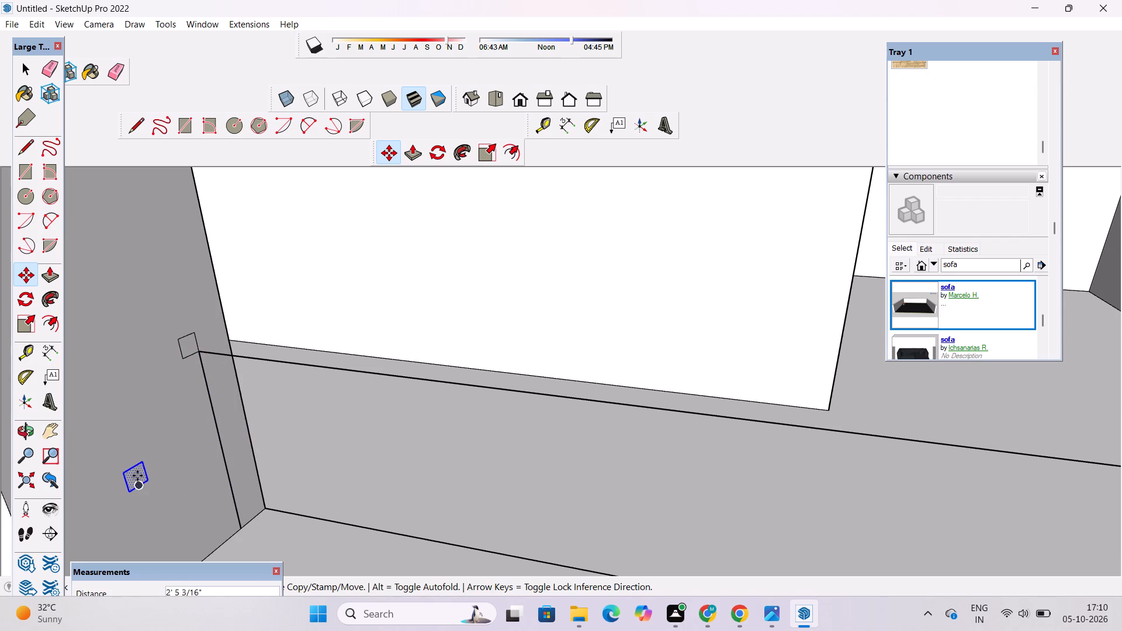
Move the copied rectangle by its centre onto the vertical path line, just above the parapet top.
scroll(130, 491, "up", 11)
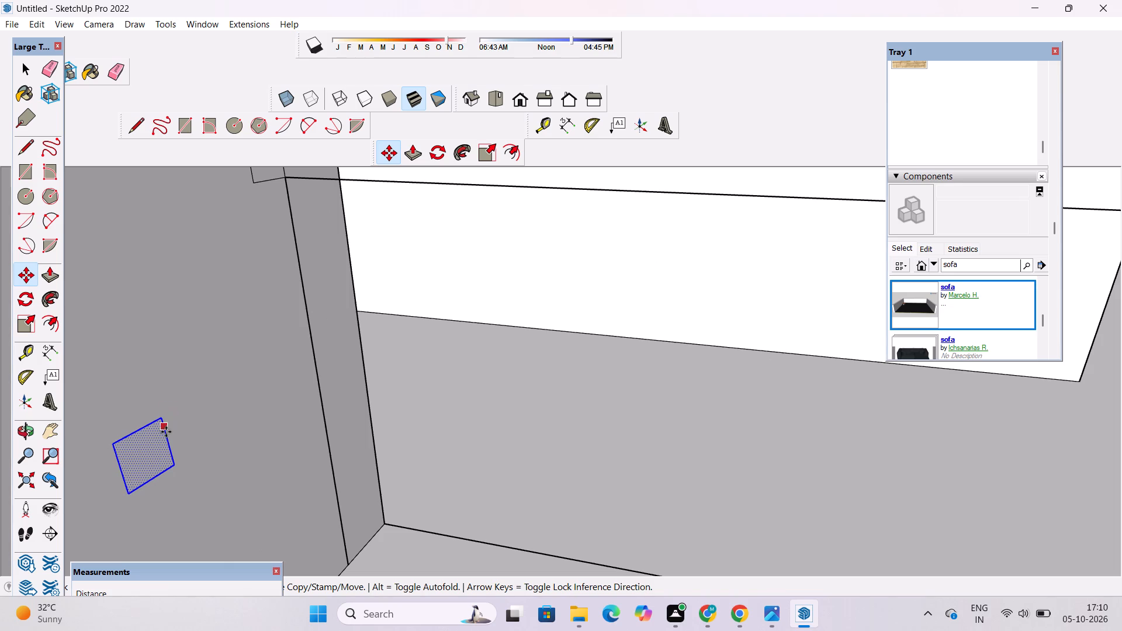
left_click(143, 452)
scroll(162, 446, "down", 6)
scroll(231, 463, "down", 3)
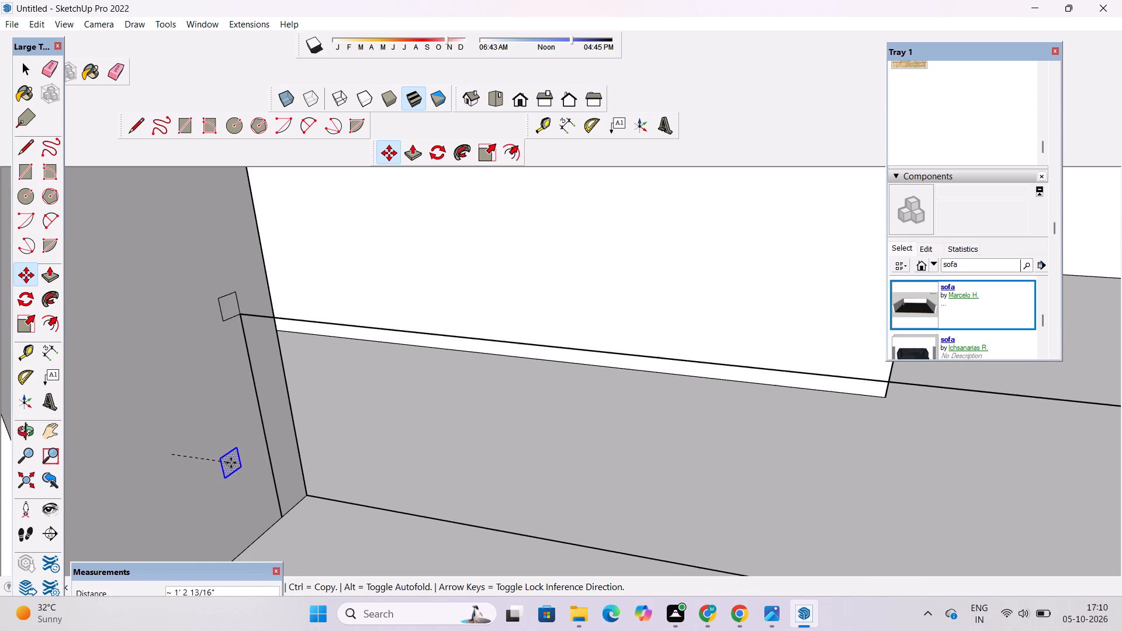
scroll(282, 518, "up", 8)
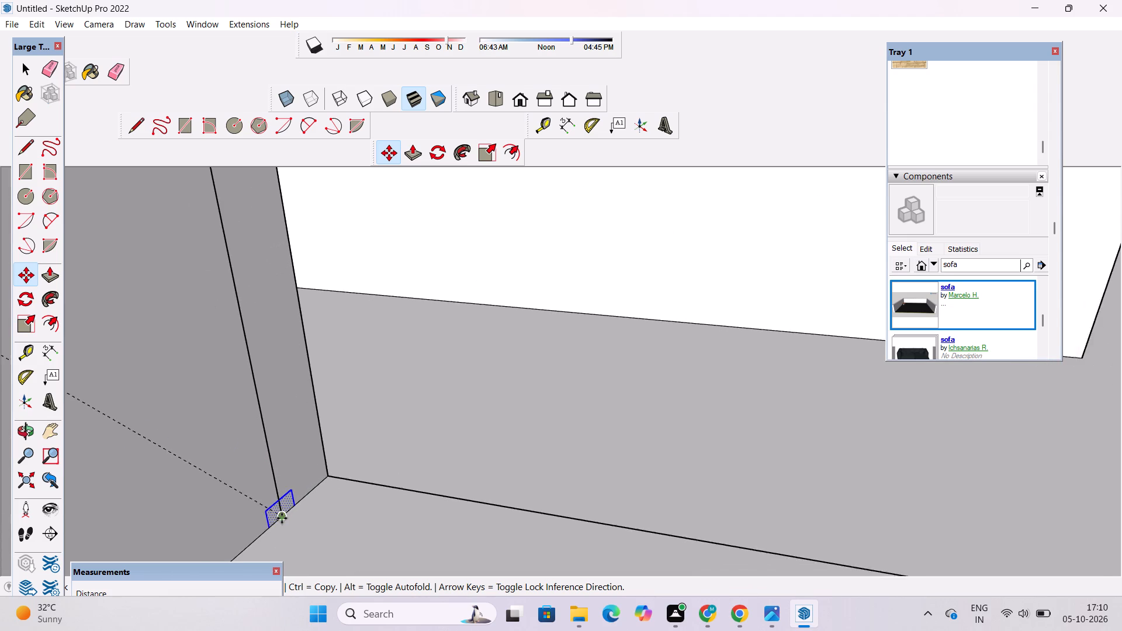
scroll(282, 518, "up", 4)
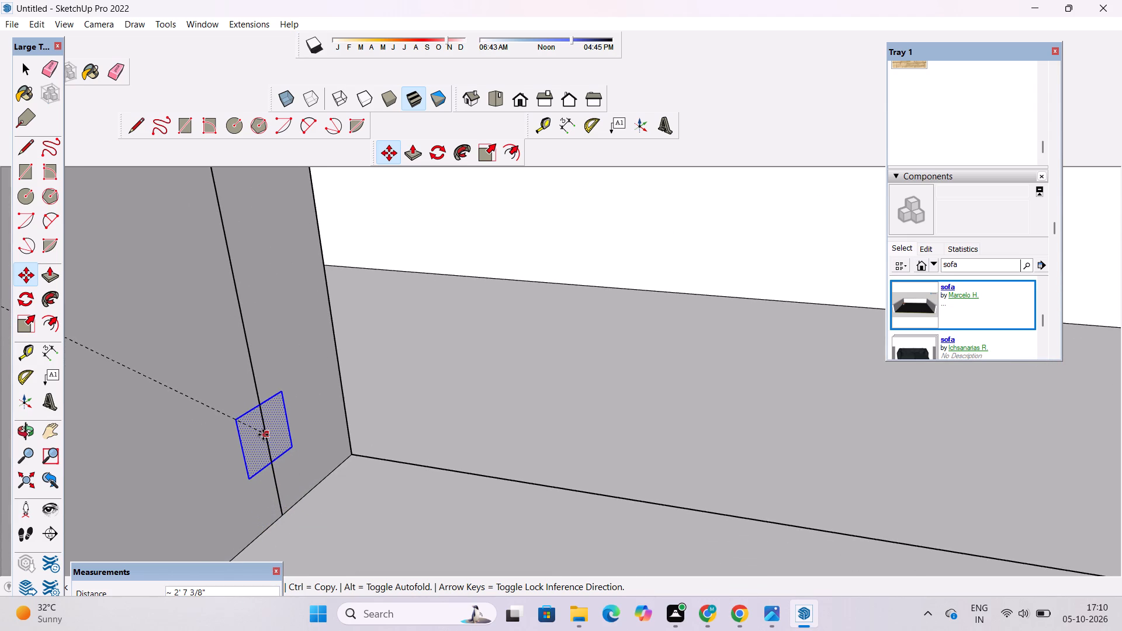
left_click(263, 435)
scroll(263, 435, "down", 4)
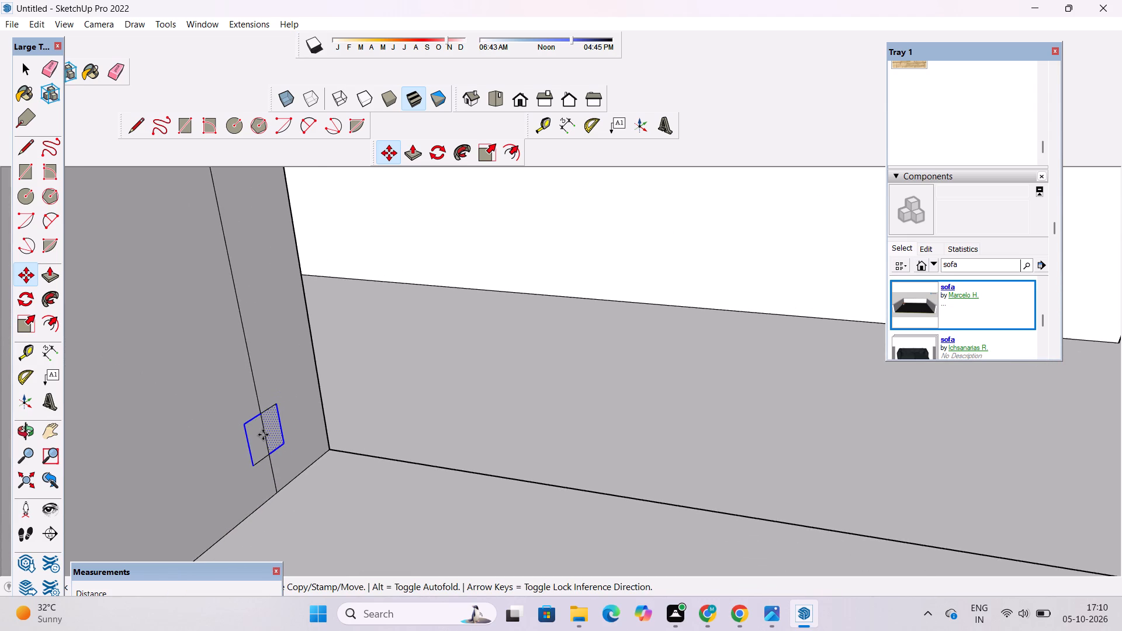
Copy the lower rectangle up the vertical path line at 1.5' spacing and multiply it into three copies.
scroll(263, 435, "up", 2)
left_click(263, 436)
scroll(263, 432, "down", 5)
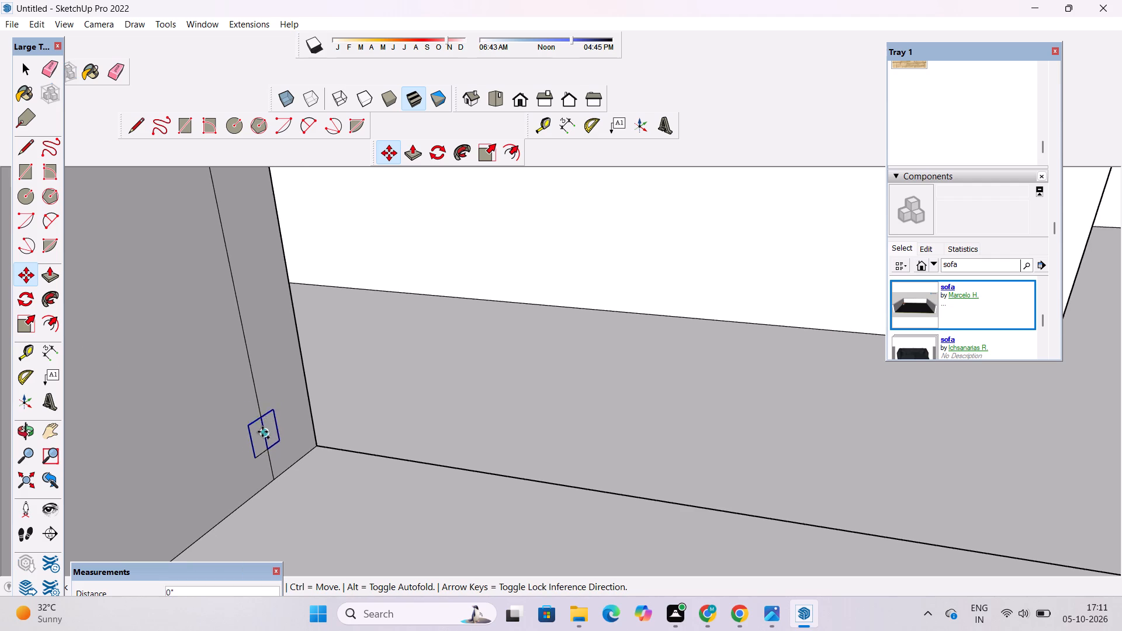
scroll(247, 365, "up", 3)
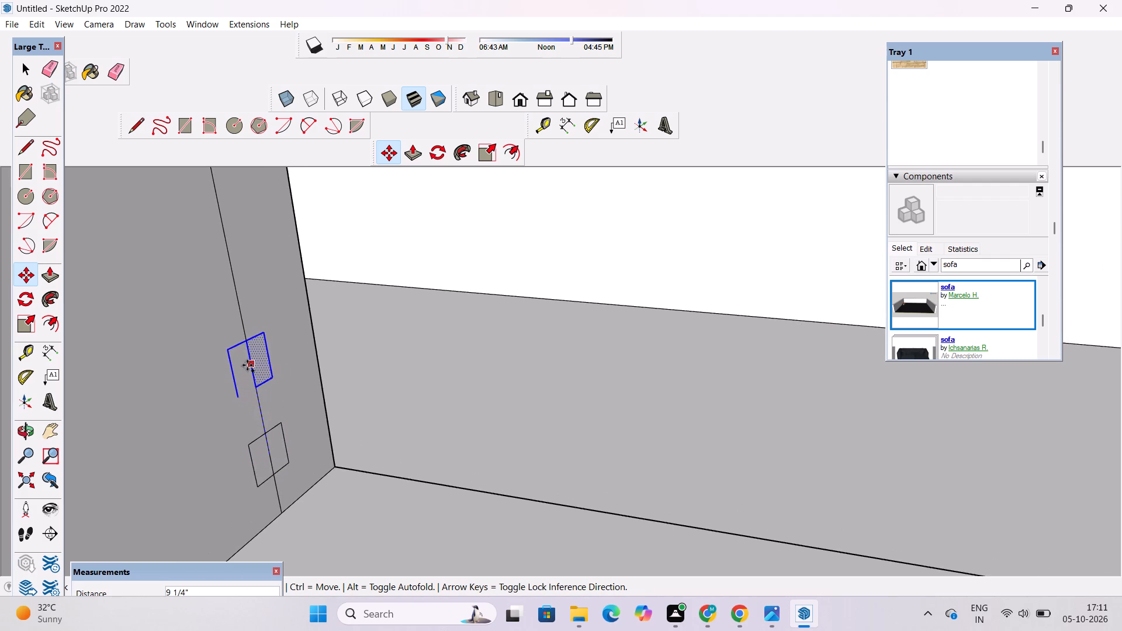
scroll(247, 365, "down", 3)
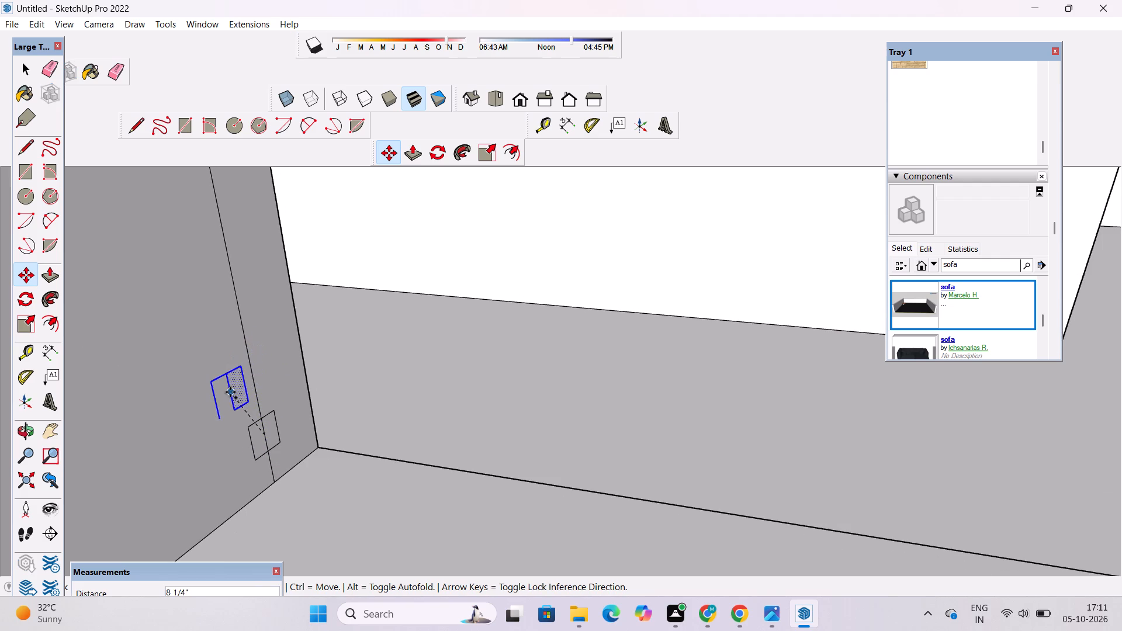
scroll(247, 356, "down", 4)
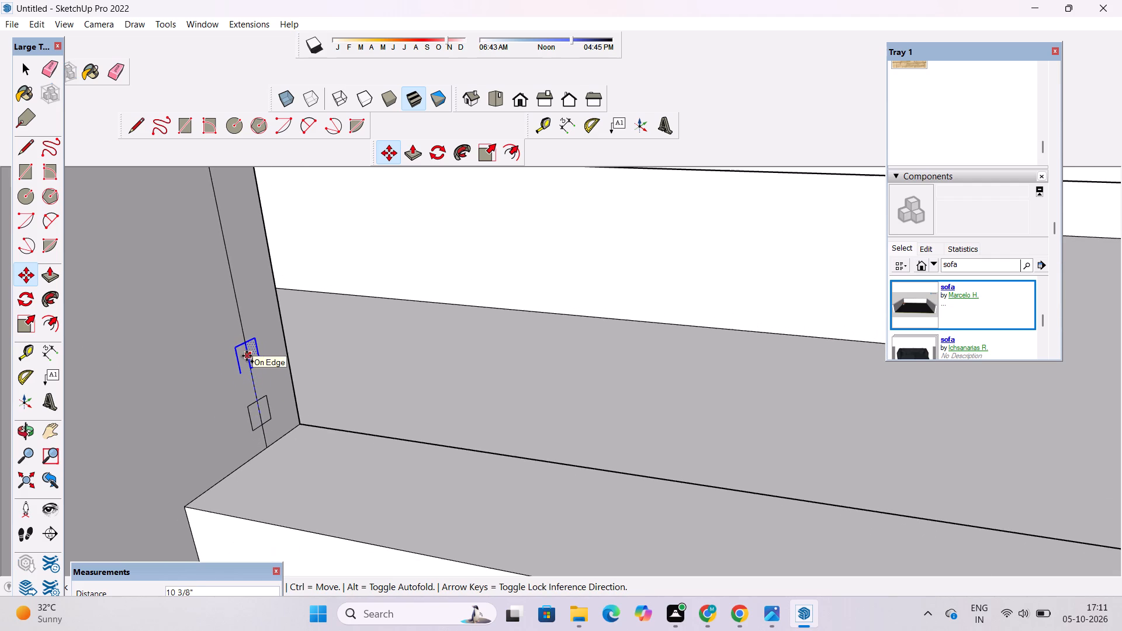
type("1.5'")
key("Return")
scroll(244, 358, "down", 6)
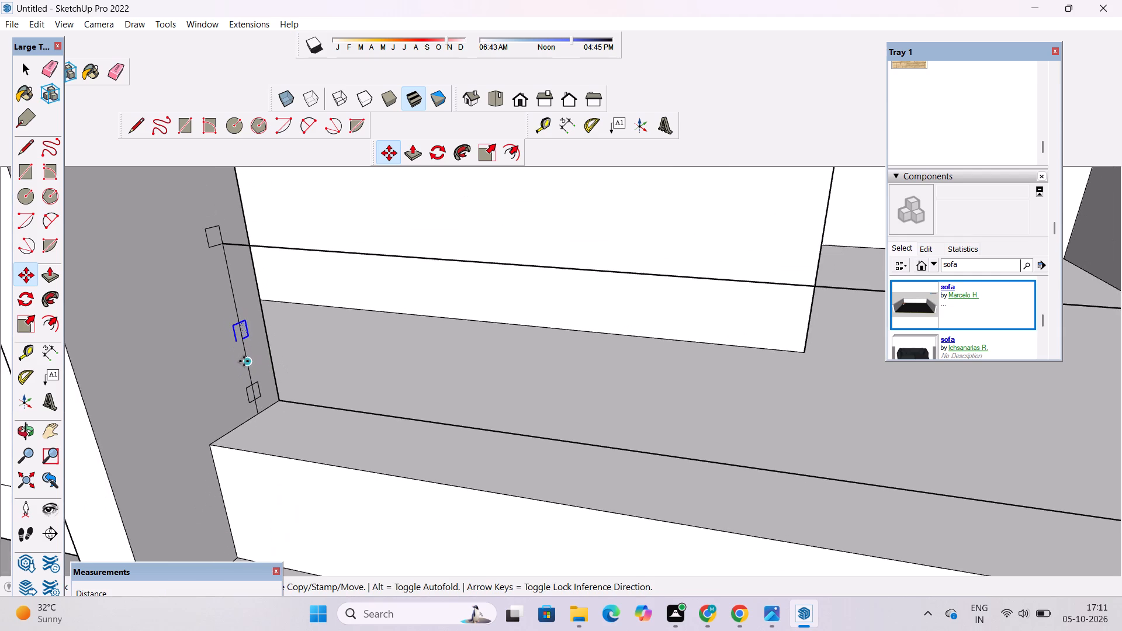
key("asterisk")
key("3")
key("Return")
Erase the original profile rectangle at the upper corner of the railing path, keeping the path lines.
scroll(246, 375, "down", 4)
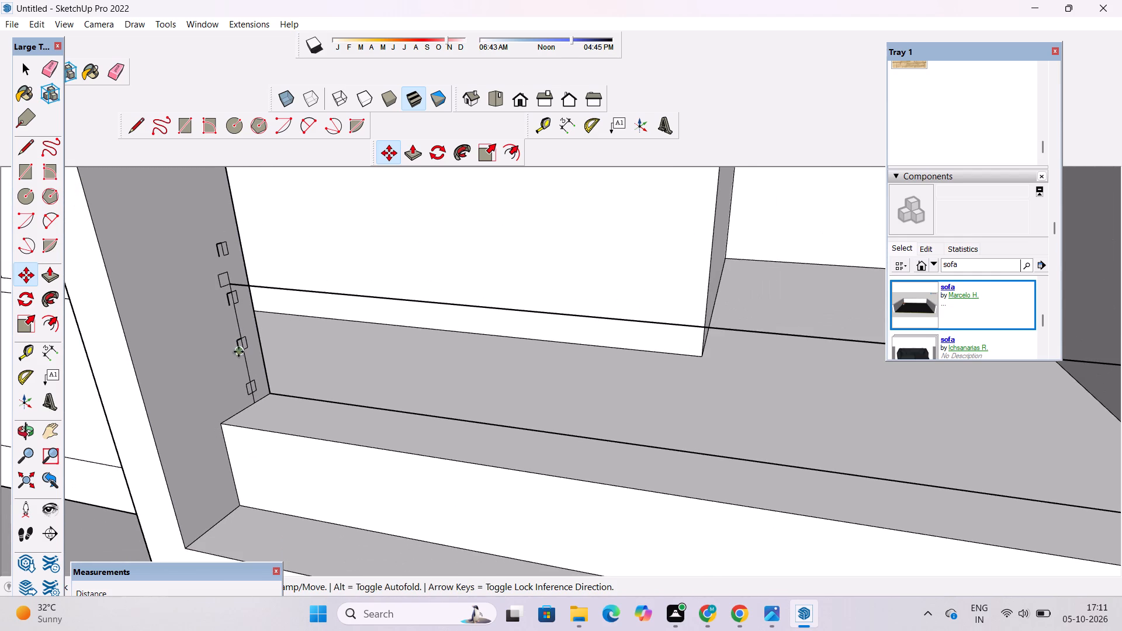
scroll(244, 329, "up", 4)
key("space")
key("e")
scroll(179, 227, "up", 1)
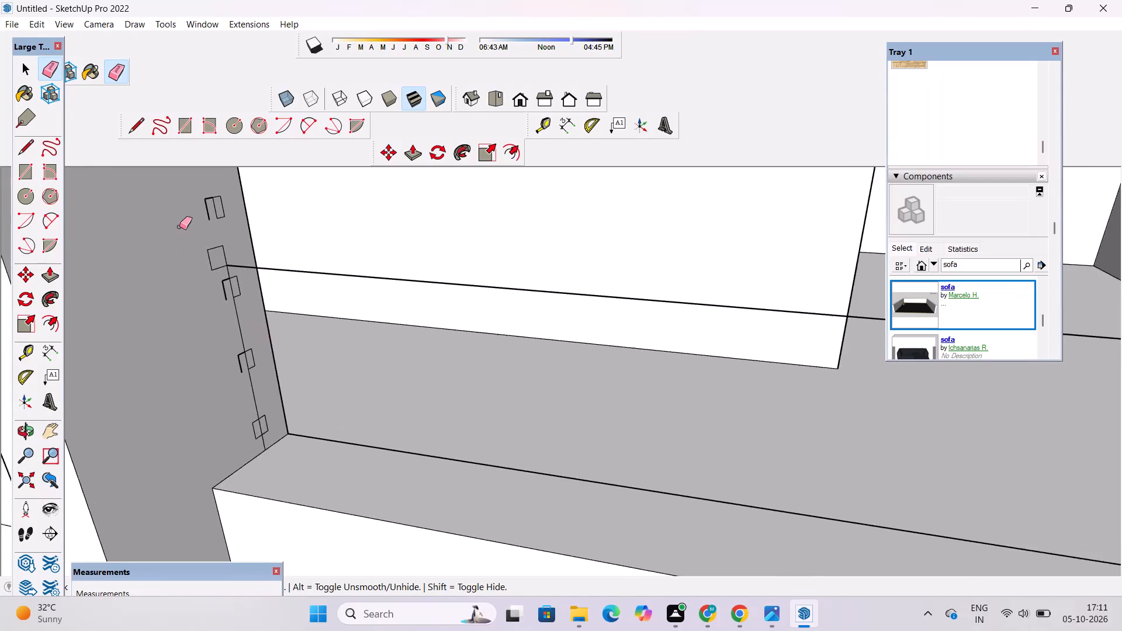
scroll(179, 227, "up", 4)
left_click_drag(250, 227, 227, 265)
left_click_drag(236, 244, 235, 254)
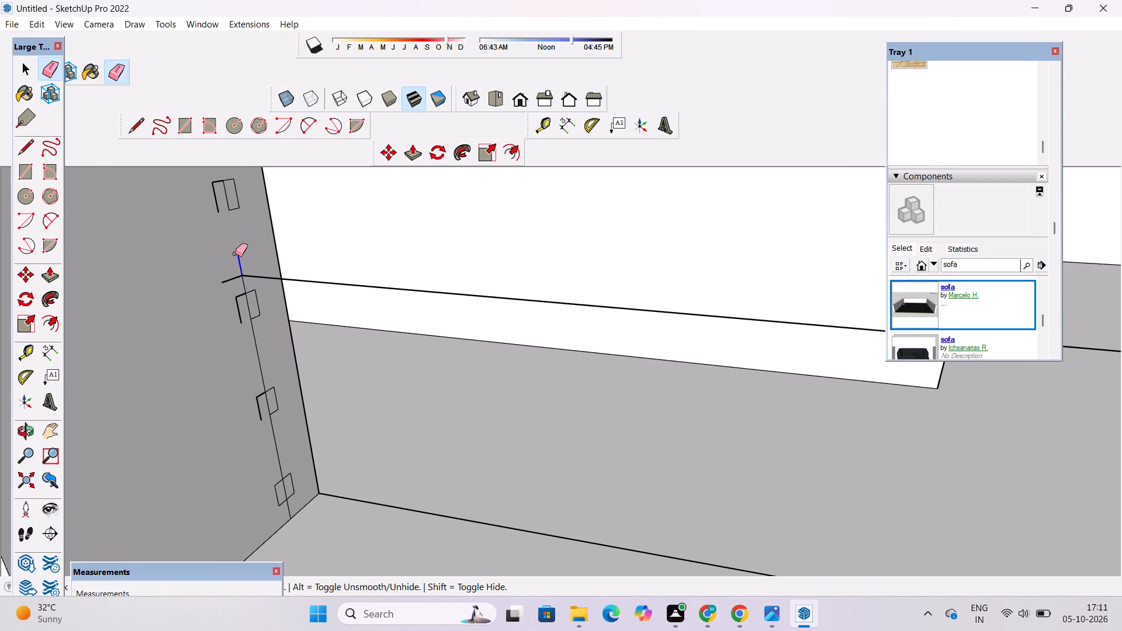
left_click_drag(235, 254, 238, 251)
left_click_drag(240, 252, 226, 280)
Erase all edges of the topmost rectangle copy, which sits above the railing path.
left_click_drag(235, 175, 225, 189)
left_click_drag(227, 177, 210, 193)
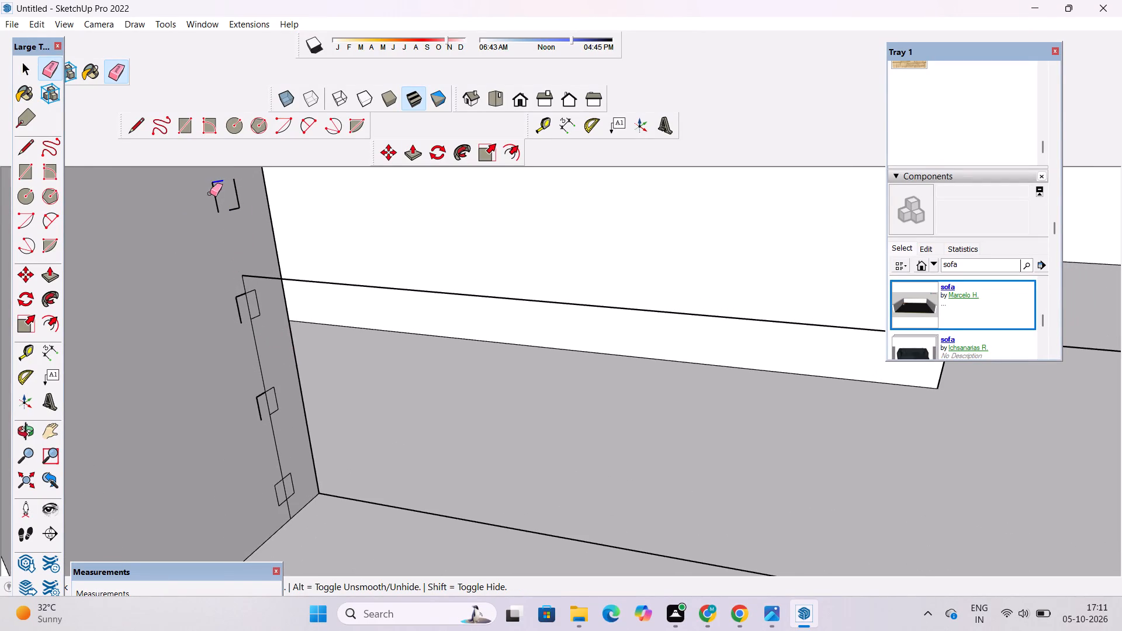
left_click_drag(210, 193, 213, 190)
left_click(218, 182)
left_click_drag(225, 178, 241, 188)
left_click_drag(245, 181, 241, 203)
left_click_drag(240, 205, 227, 222)
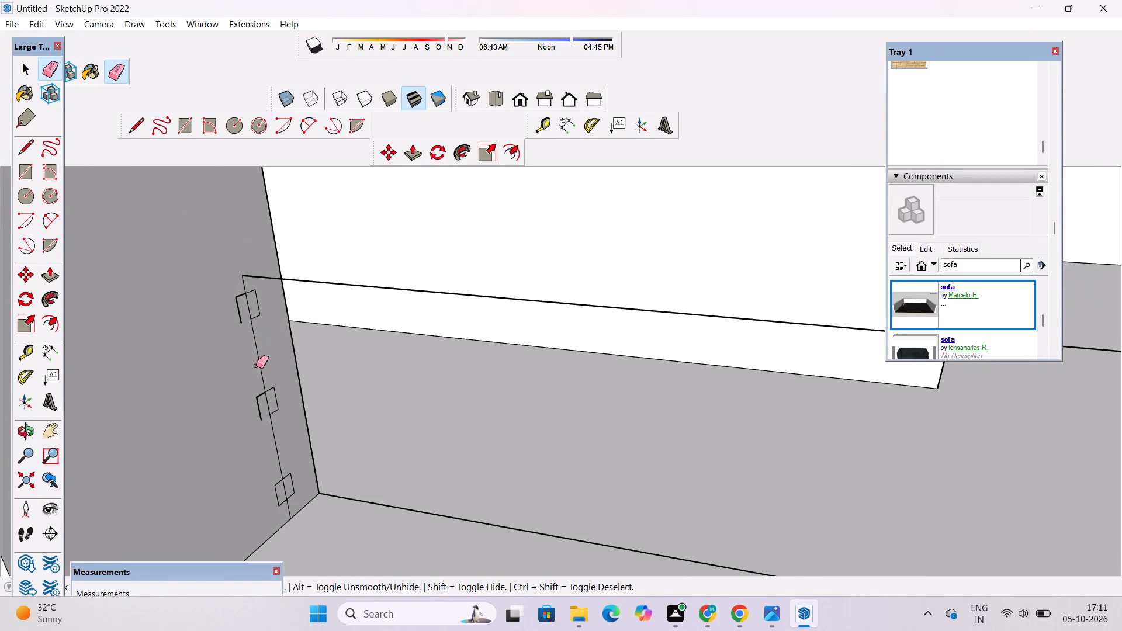
Draw the missing bottom edge segments on the middle and upper rectangle copies to close both profiles.
key("l")
scroll(279, 458, "up", 8)
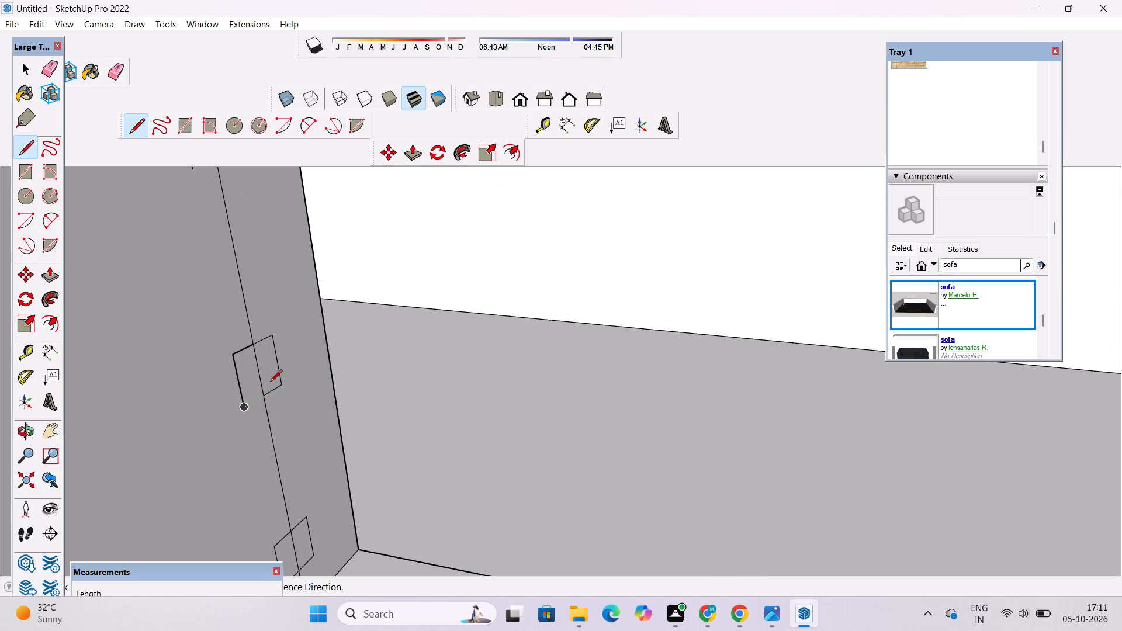
left_click(264, 398)
left_click(242, 409)
scroll(240, 407, "down", 6)
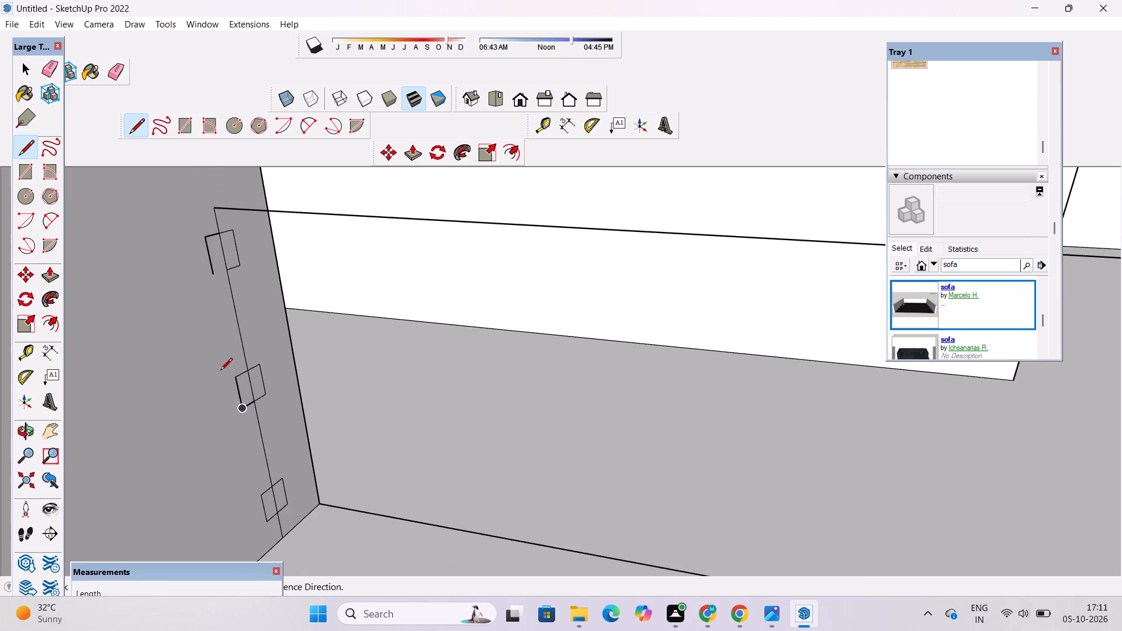
scroll(208, 275, "up", 5)
left_click(216, 278)
left_click(241, 269)
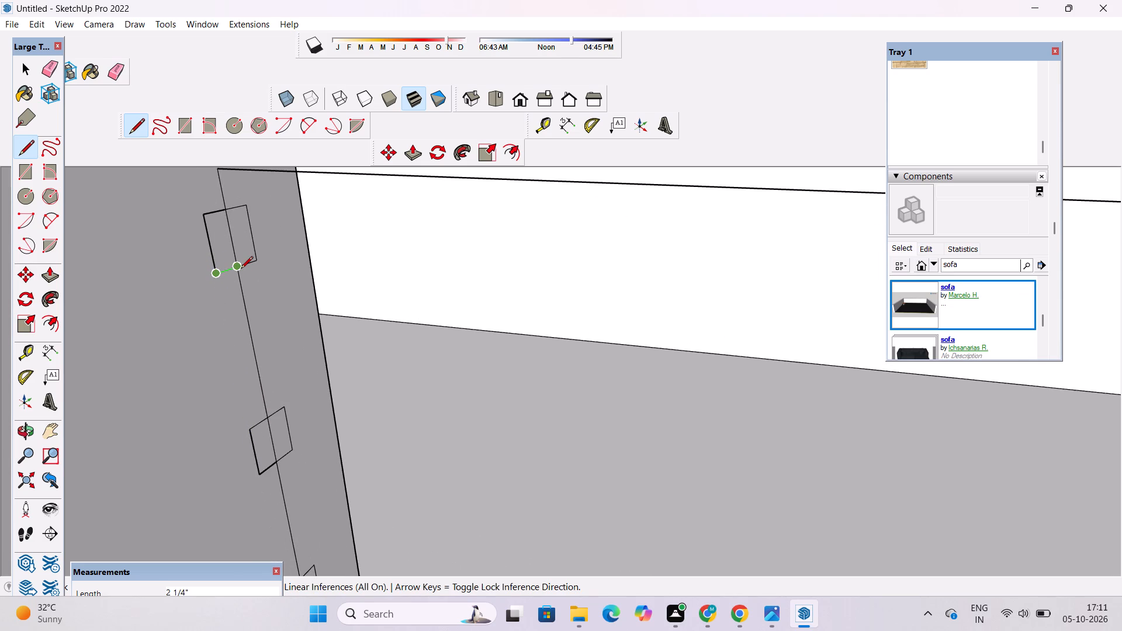
key("space")
scroll(226, 276, "down", 6)
scroll(275, 469, "down", 3)
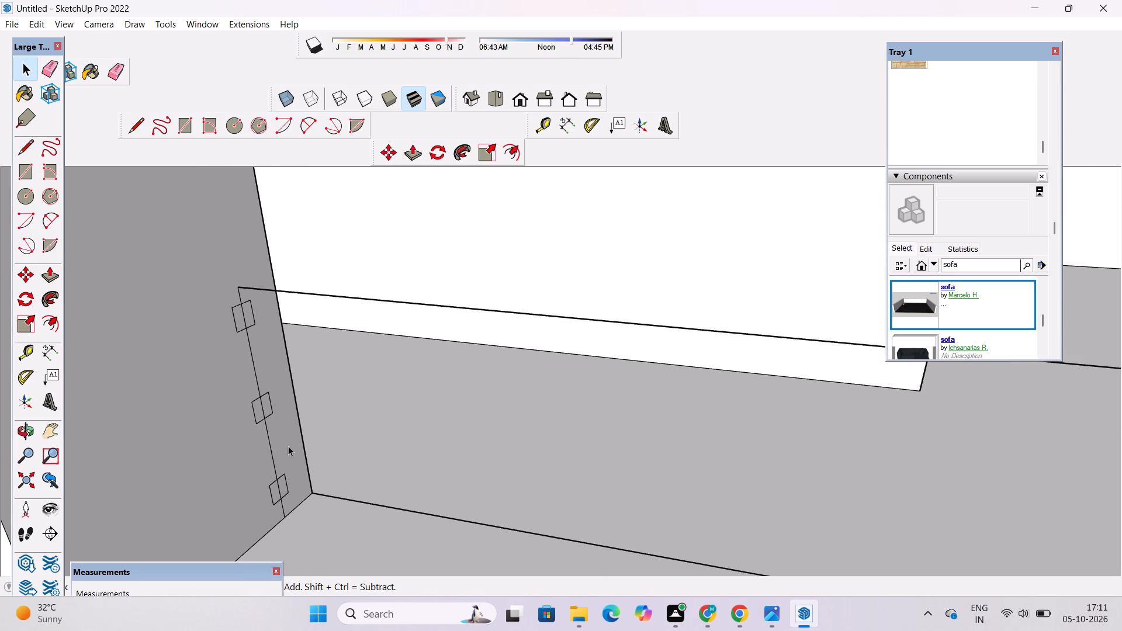
Examine the three profile rectangles and the railing path across the recess from several angles.
scroll(279, 437, "down", 4)
key("o")
left_click_drag(205, 491, 366, 467)
scroll(366, 466, "down", 2)
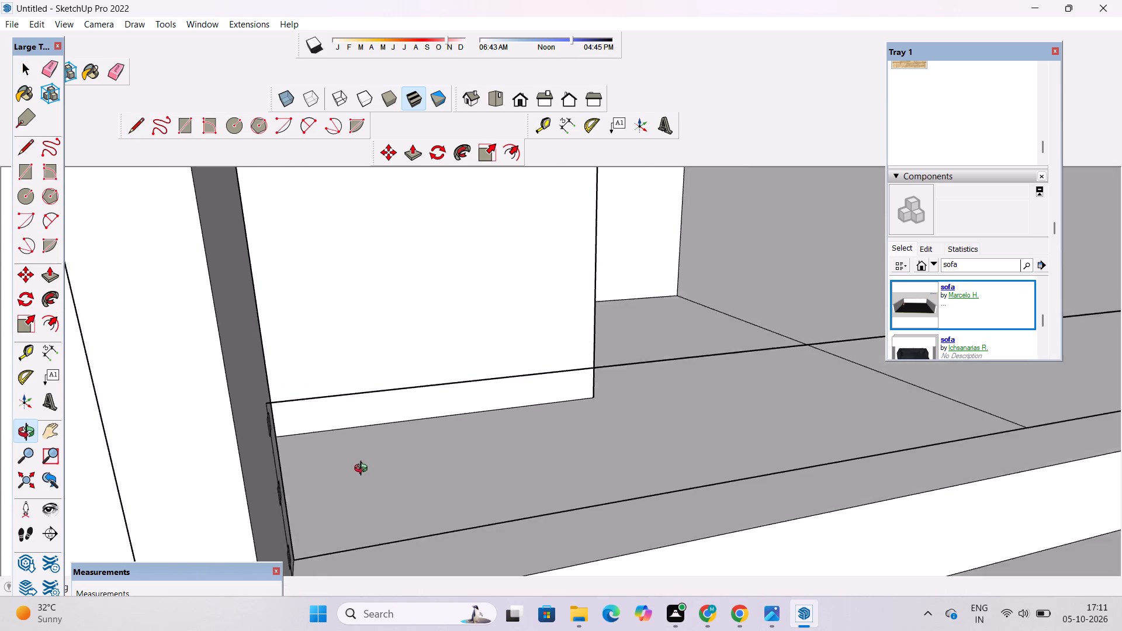
scroll(363, 470, "down", 2)
left_click_drag(365, 473, 328, 459)
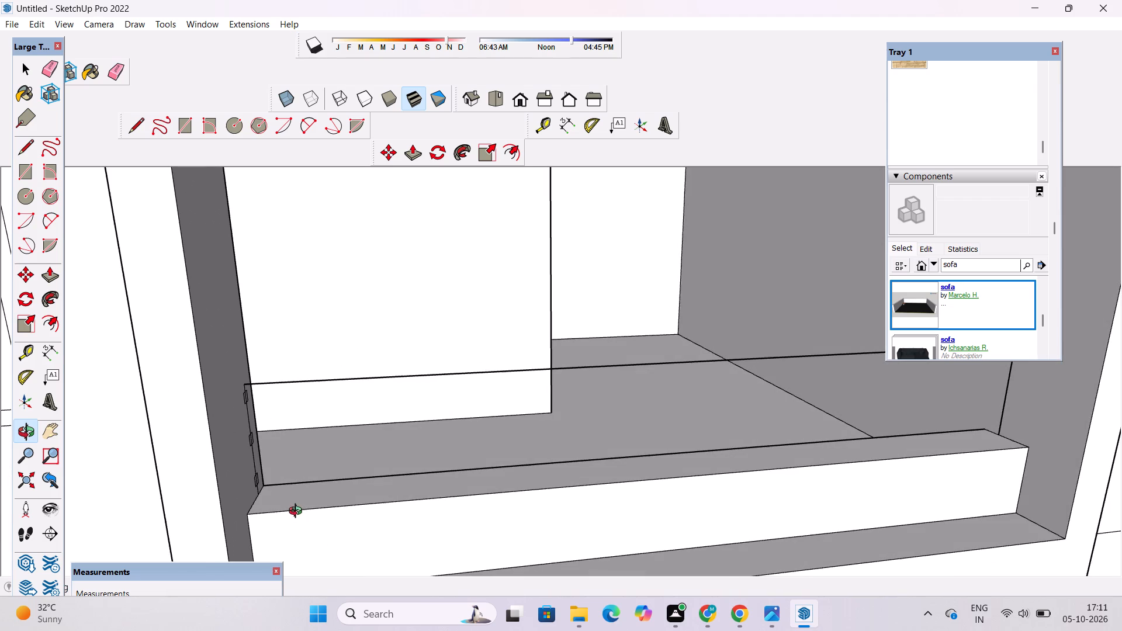
scroll(275, 498, "down", 1)
scroll(318, 426, "up", 2)
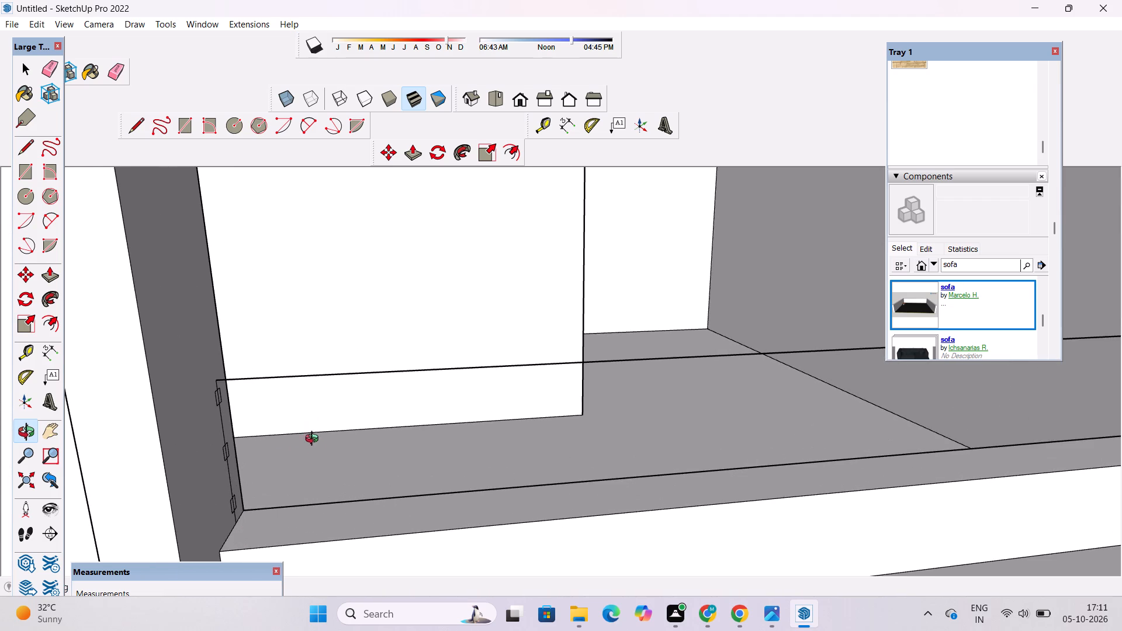
left_click_drag(316, 447, 288, 441, "shift")
left_click_drag(294, 449, 146, 449)
scroll(146, 449, "down", 4)
left_click_drag(146, 450, 154, 454, "shift")
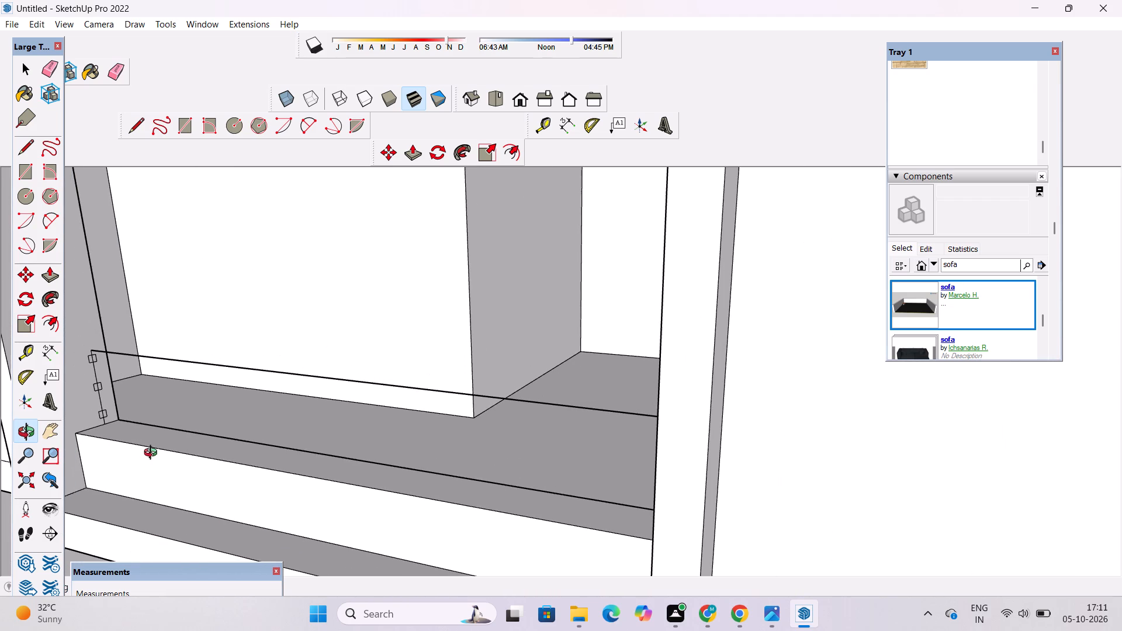
left_click_drag(127, 462, 171, 467)
left_click(171, 467)
left_click_drag(295, 461, 373, 461)
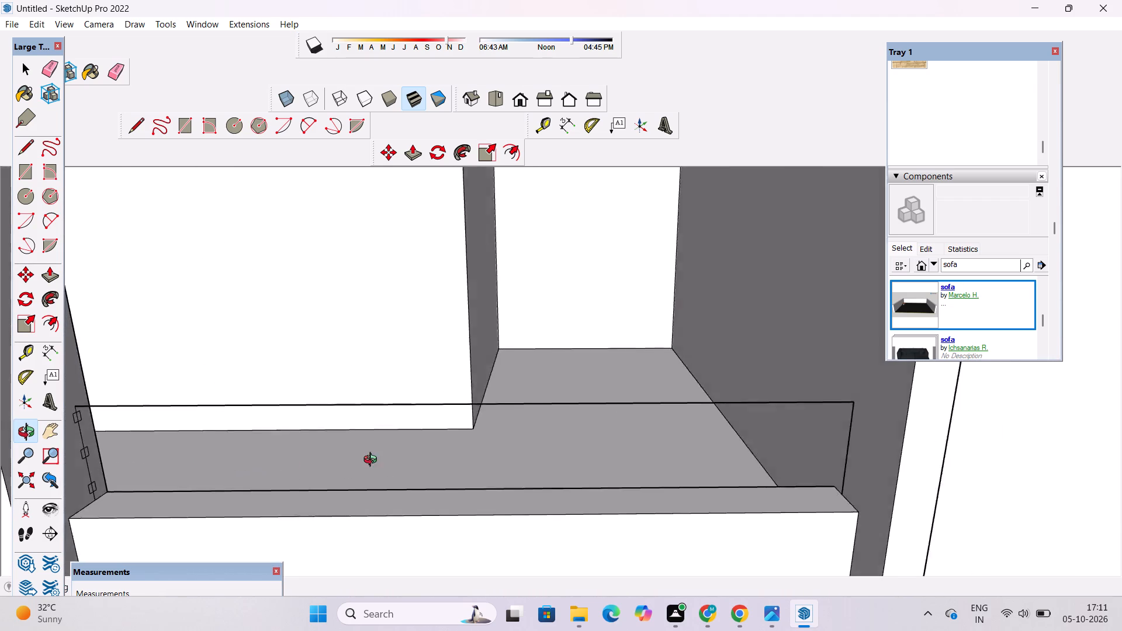
left_click_drag(373, 461, 430, 455)
scroll(423, 460, "down", 5)
left_click_drag(457, 476, 434, 535)
scroll(429, 542, "up", 3)
left_click_drag(441, 540, 418, 484, "shift")
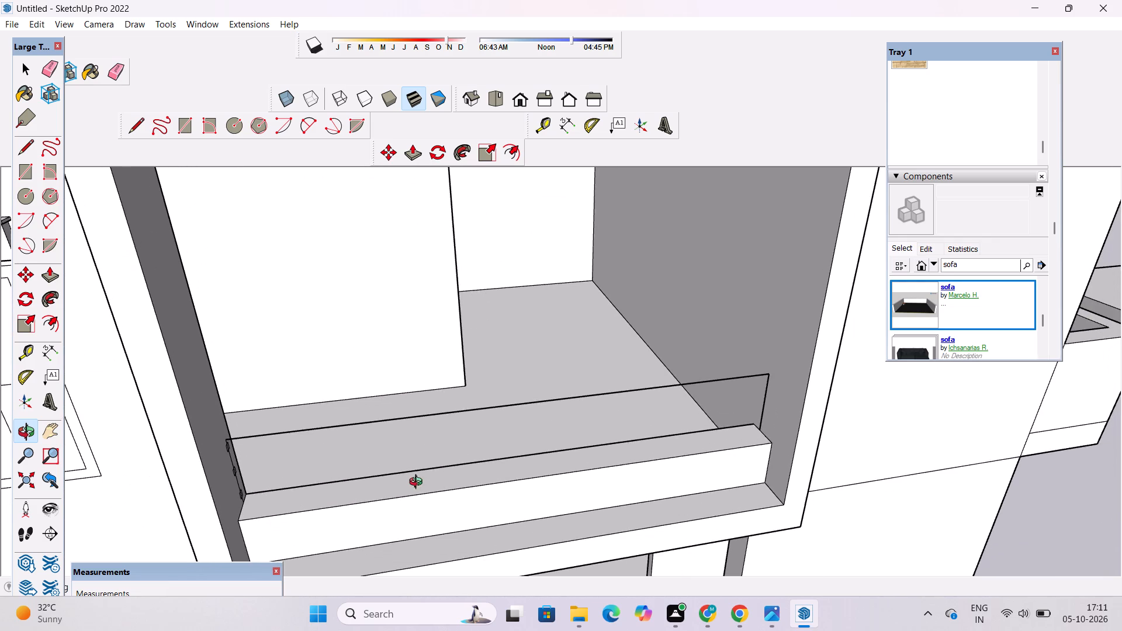
left_click_drag(439, 473, 427, 445)
scroll(181, 393, "up", 4)
left_click_drag(238, 410, 202, 410, "shift")
scroll(202, 410, "up", 10)
left_click_drag(196, 411, 183, 403, "shift")
Erase the horizontal railing path line at the upper end of the vertical line holding the profiles.
key("e")
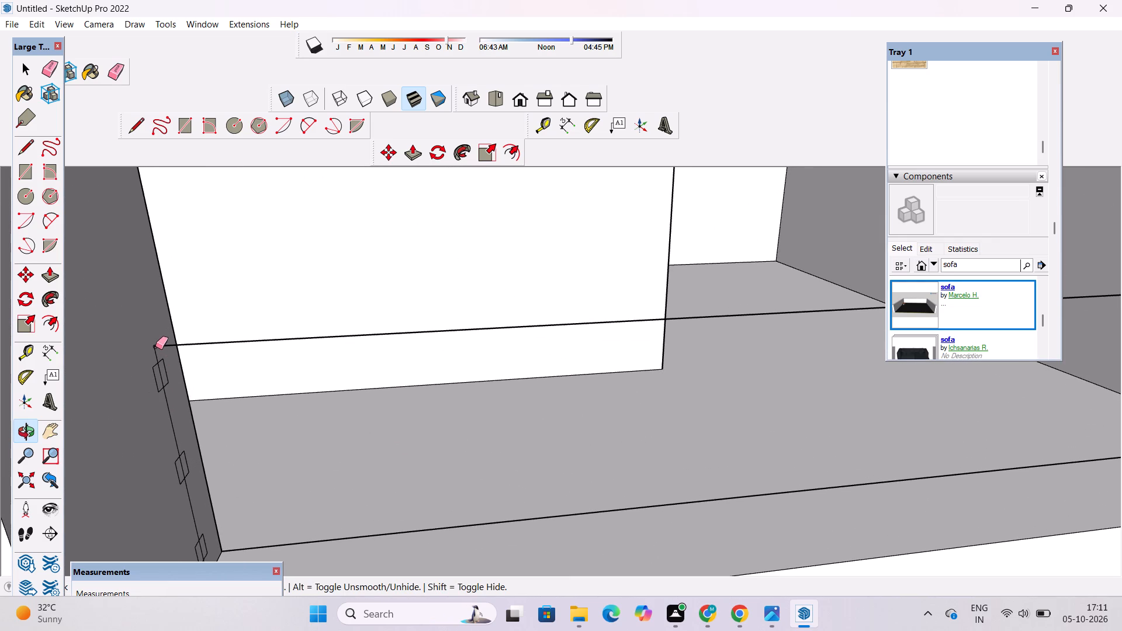
left_click(155, 346)
Draw a 30' 3 13/16" horizontal line from the topmost profile rectangle's centre across the recess to the opposite vertical line.
key("l")
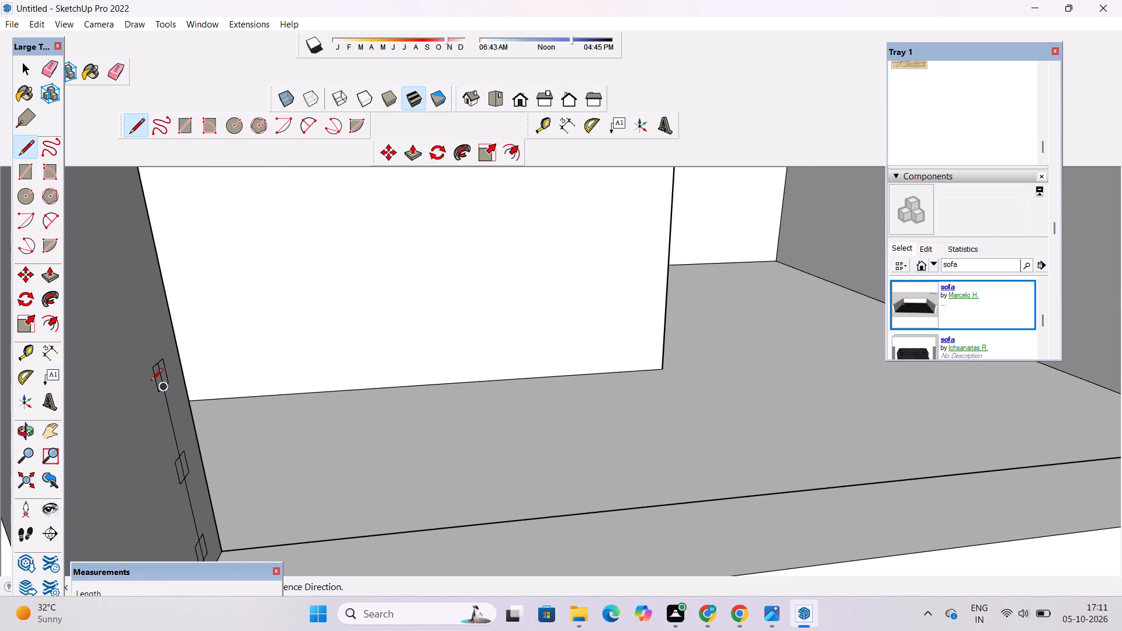
scroll(151, 382, "up", 8)
left_click(169, 370)
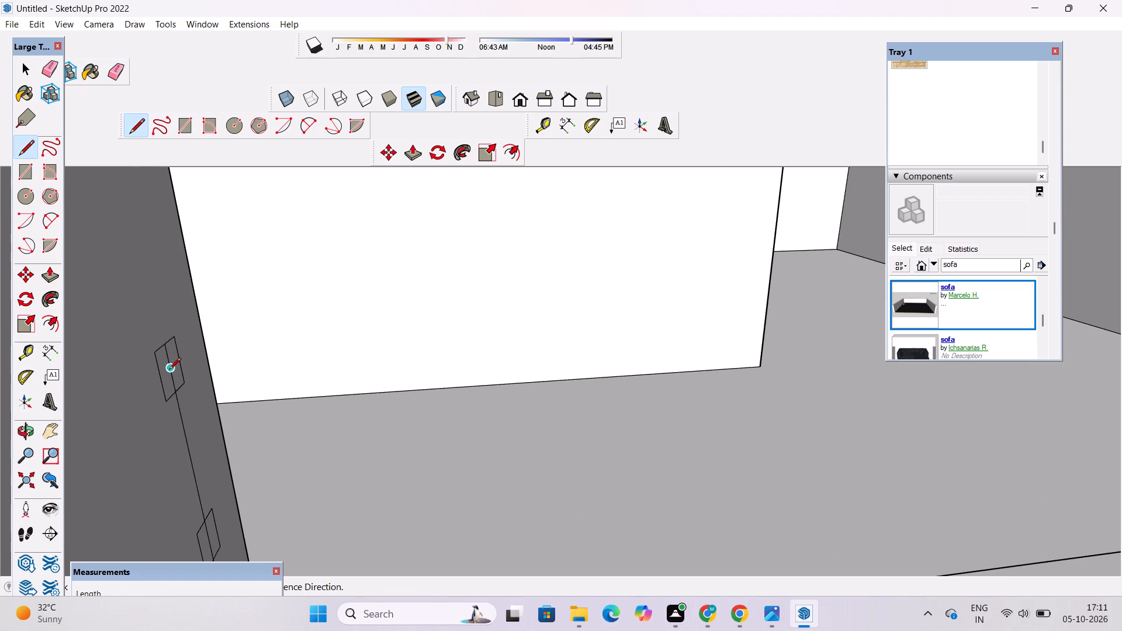
scroll(169, 370, "down", 19)
scroll(335, 379, "down", 5)
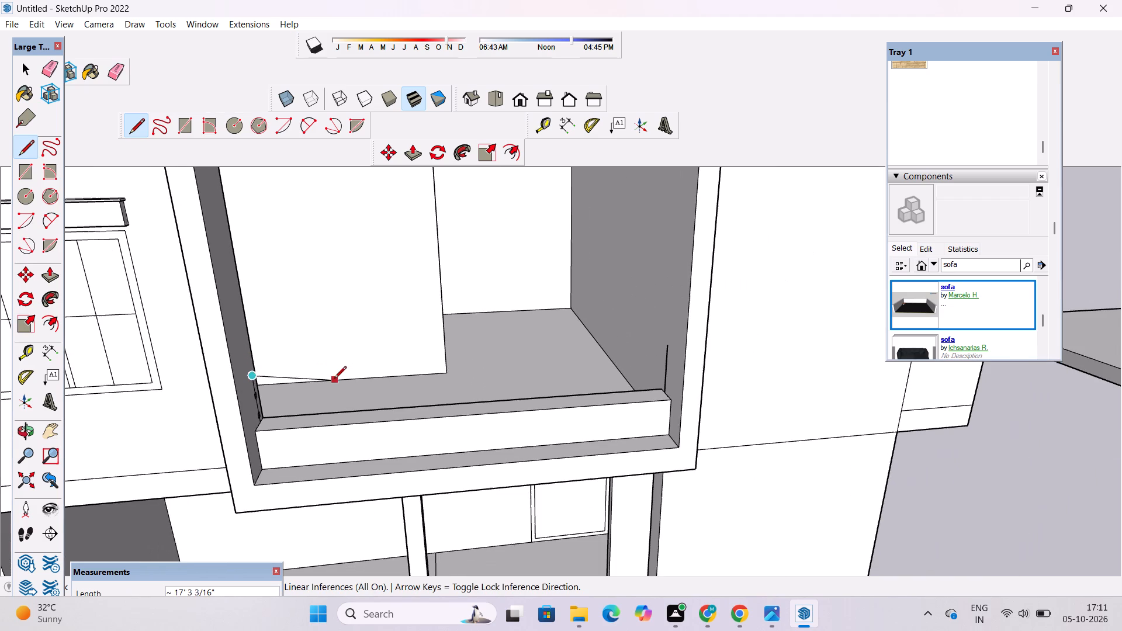
scroll(668, 346, "up", 8)
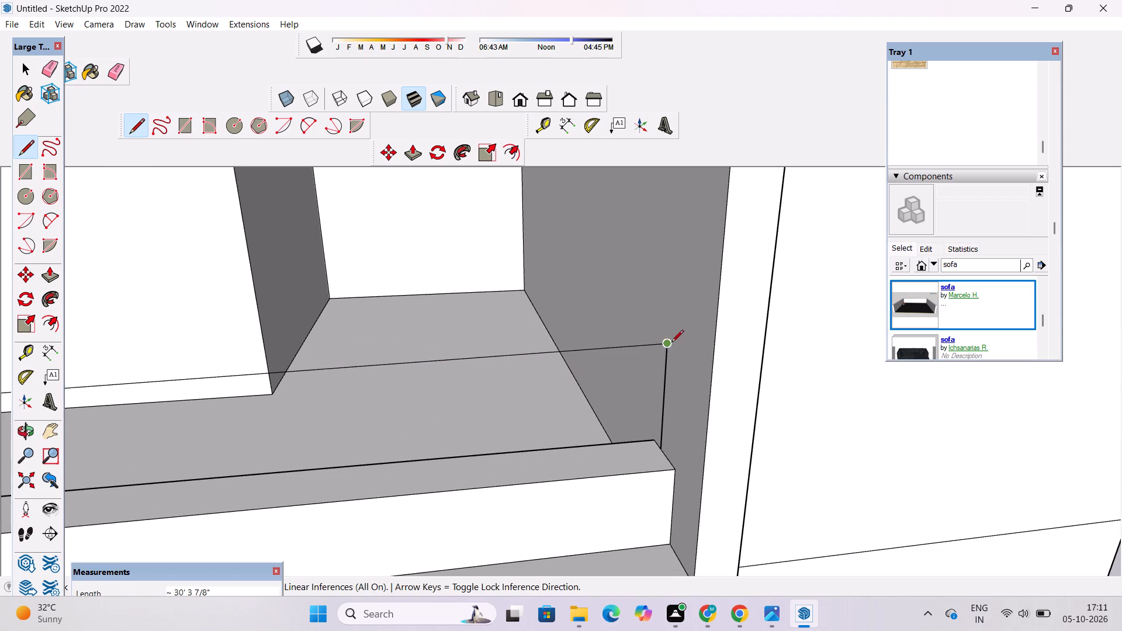
scroll(675, 361, "up", 5)
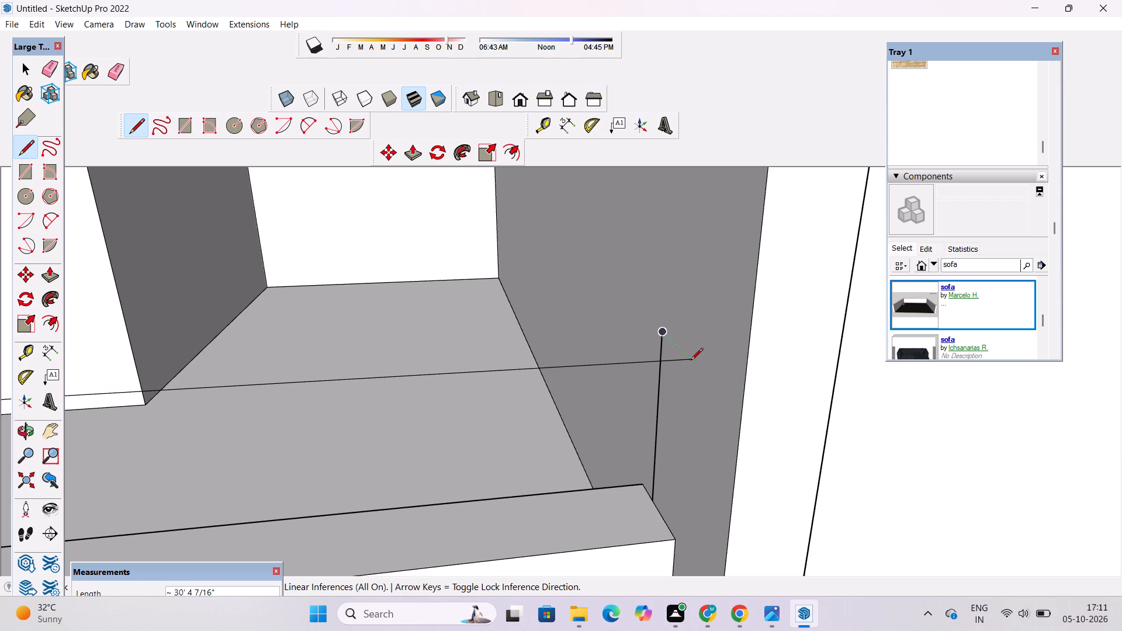
scroll(669, 362, "up", 9)
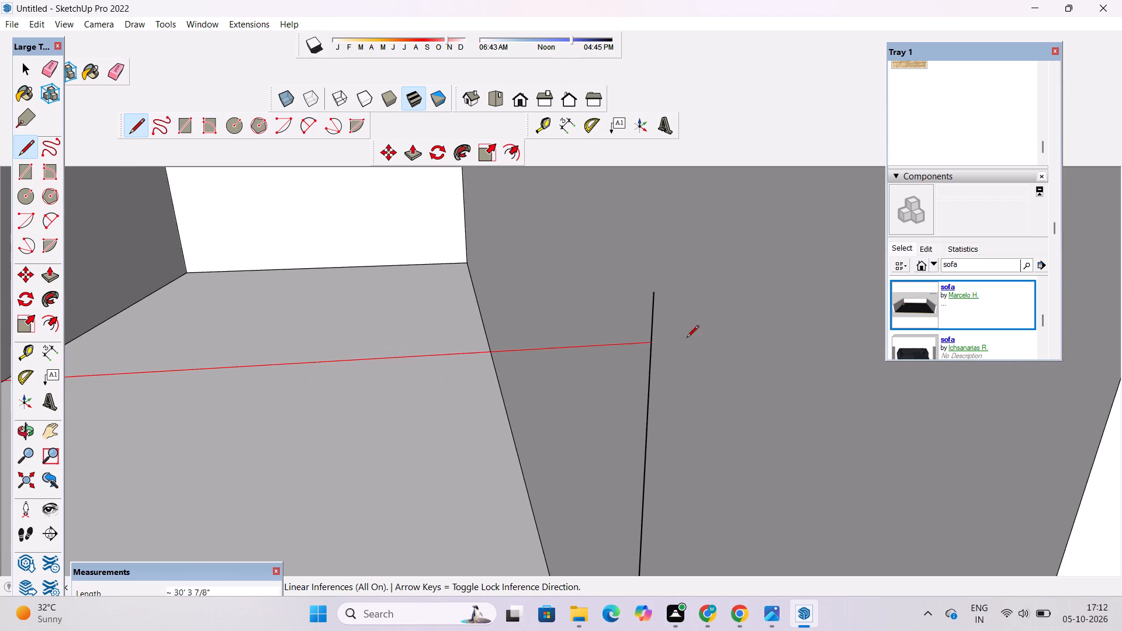
left_click(653, 346)
Erase the piece of the opposite wall's vertical line that projects above the new horizontal path.
key("e")
left_click(655, 323)
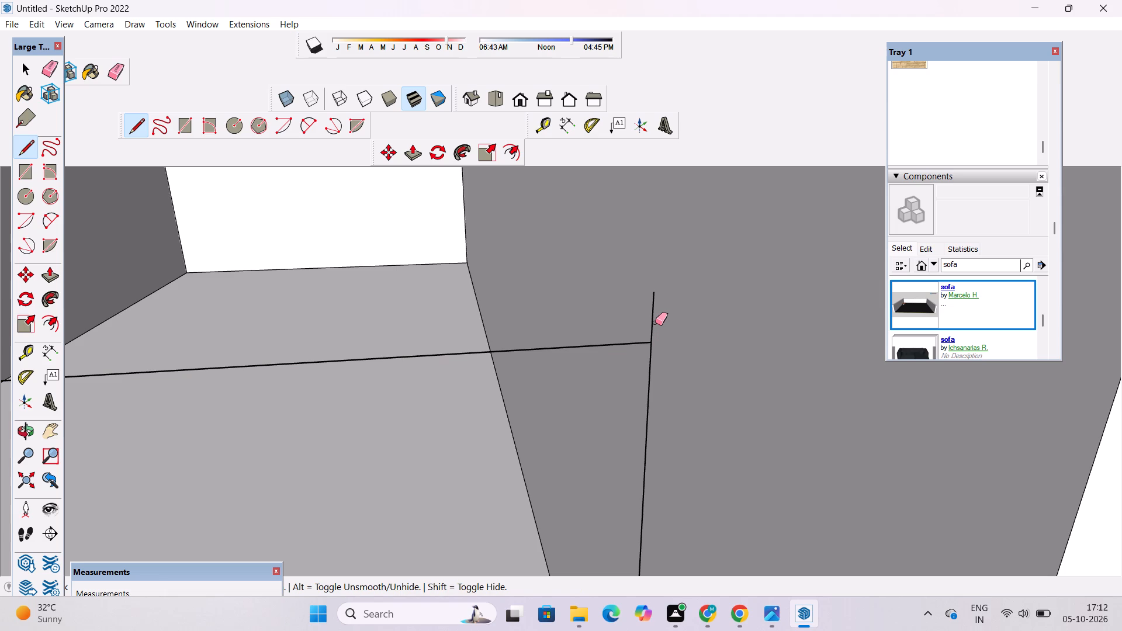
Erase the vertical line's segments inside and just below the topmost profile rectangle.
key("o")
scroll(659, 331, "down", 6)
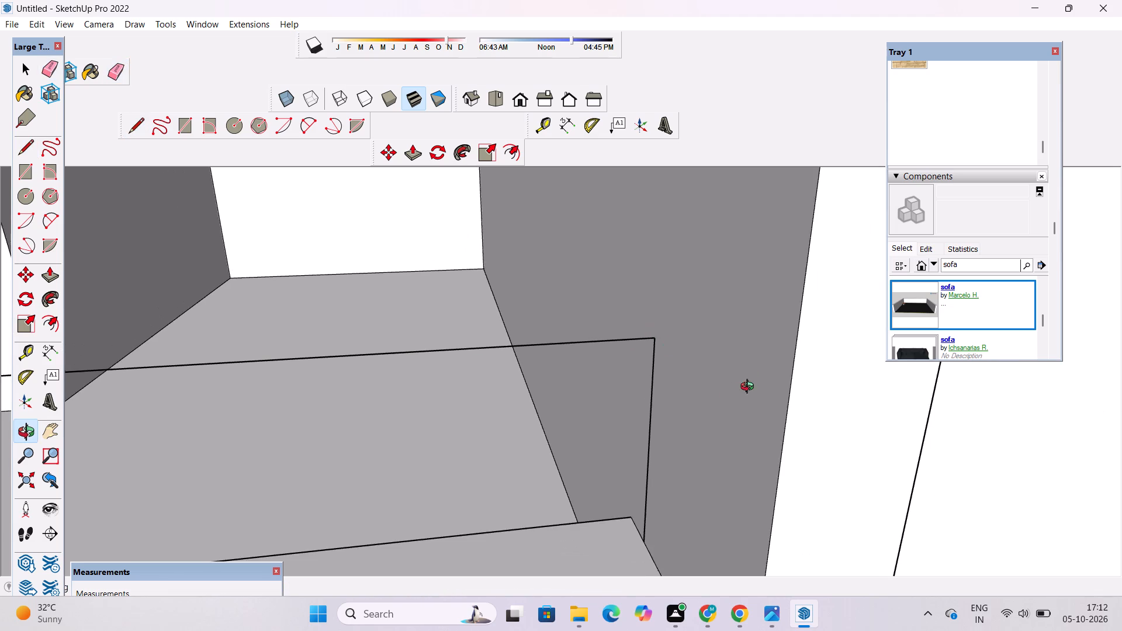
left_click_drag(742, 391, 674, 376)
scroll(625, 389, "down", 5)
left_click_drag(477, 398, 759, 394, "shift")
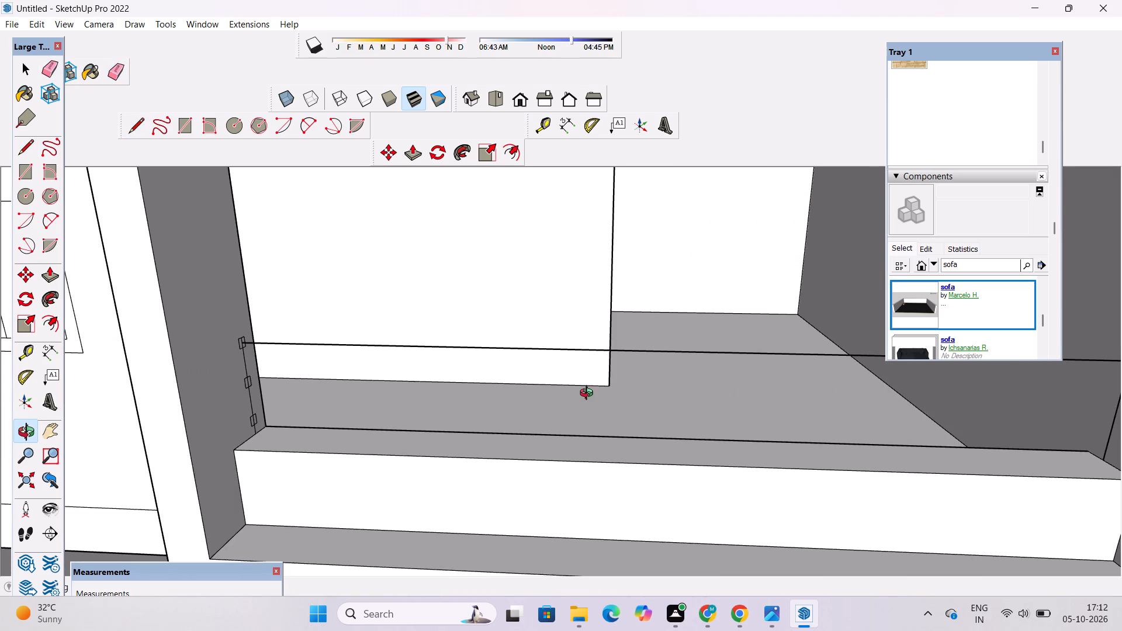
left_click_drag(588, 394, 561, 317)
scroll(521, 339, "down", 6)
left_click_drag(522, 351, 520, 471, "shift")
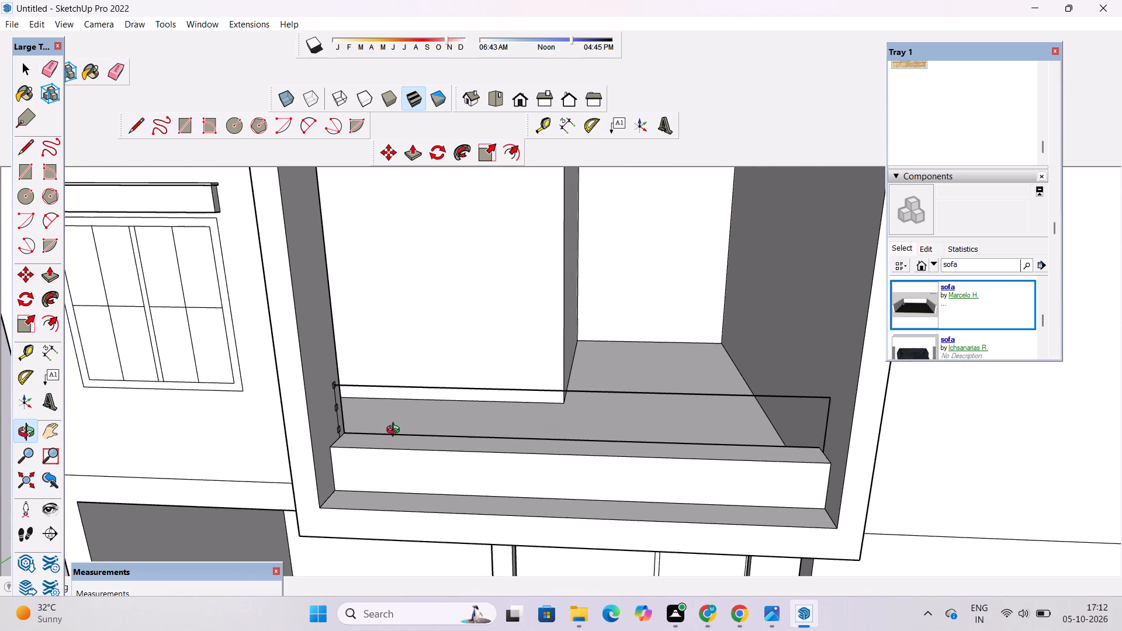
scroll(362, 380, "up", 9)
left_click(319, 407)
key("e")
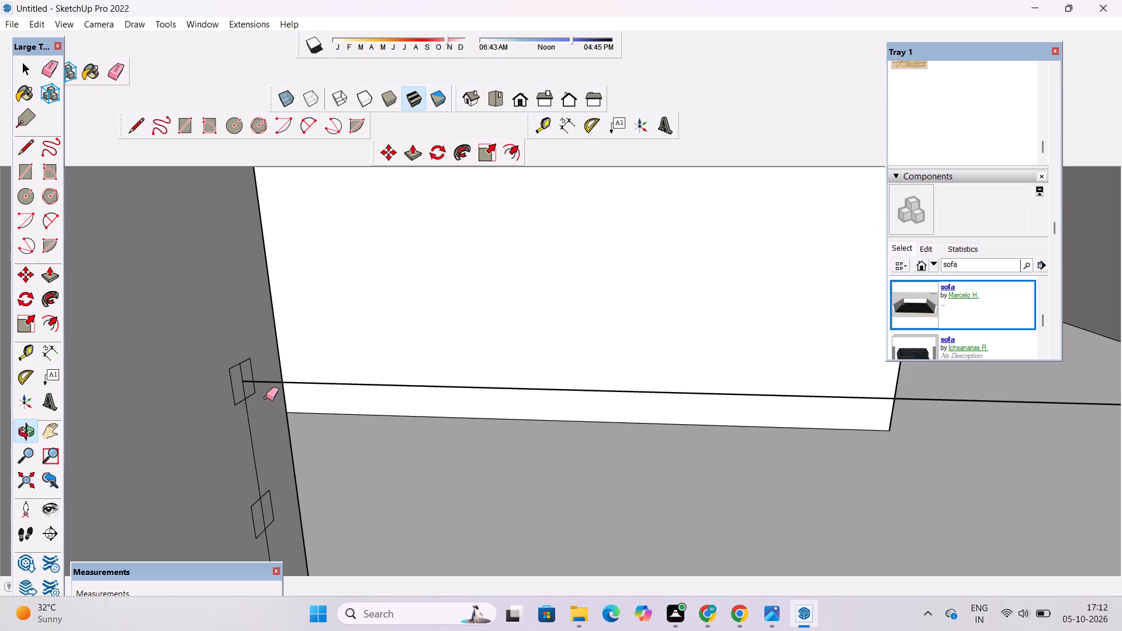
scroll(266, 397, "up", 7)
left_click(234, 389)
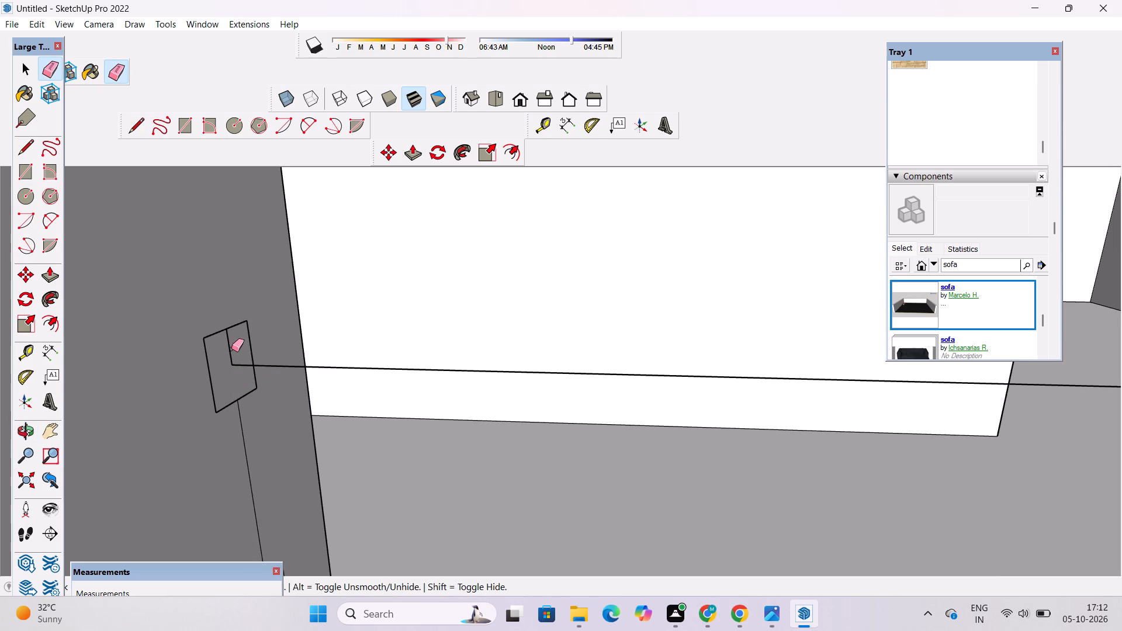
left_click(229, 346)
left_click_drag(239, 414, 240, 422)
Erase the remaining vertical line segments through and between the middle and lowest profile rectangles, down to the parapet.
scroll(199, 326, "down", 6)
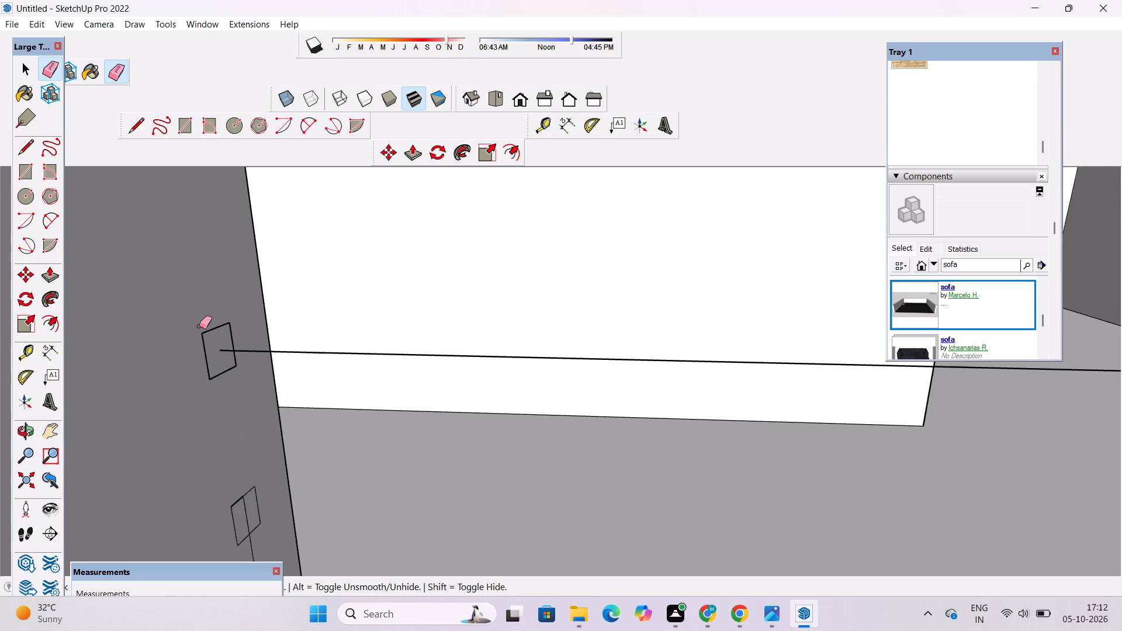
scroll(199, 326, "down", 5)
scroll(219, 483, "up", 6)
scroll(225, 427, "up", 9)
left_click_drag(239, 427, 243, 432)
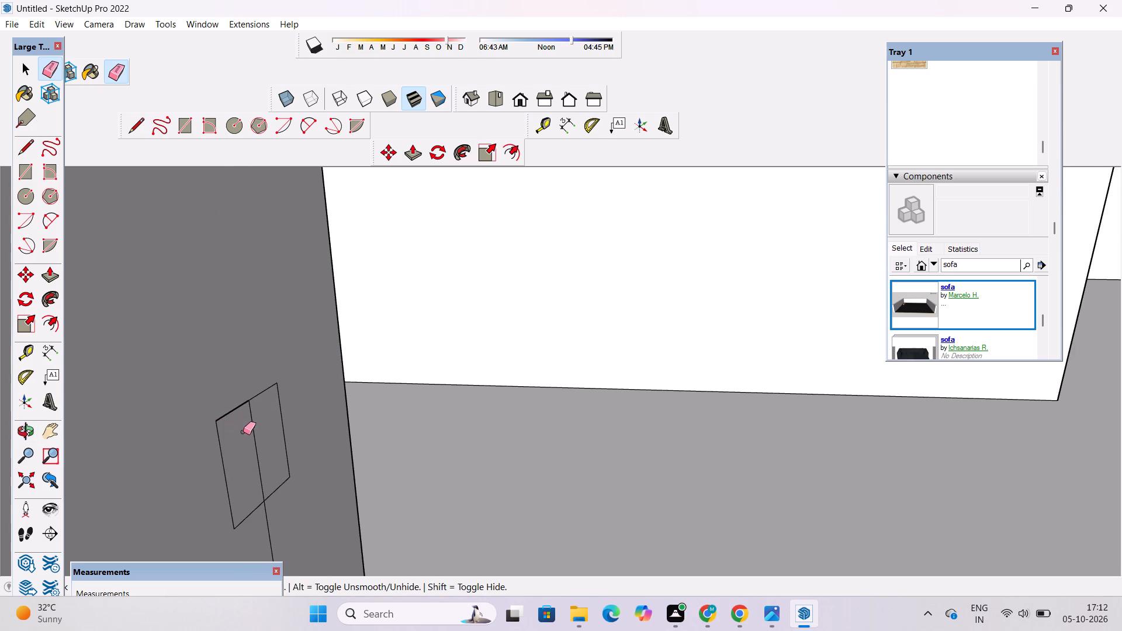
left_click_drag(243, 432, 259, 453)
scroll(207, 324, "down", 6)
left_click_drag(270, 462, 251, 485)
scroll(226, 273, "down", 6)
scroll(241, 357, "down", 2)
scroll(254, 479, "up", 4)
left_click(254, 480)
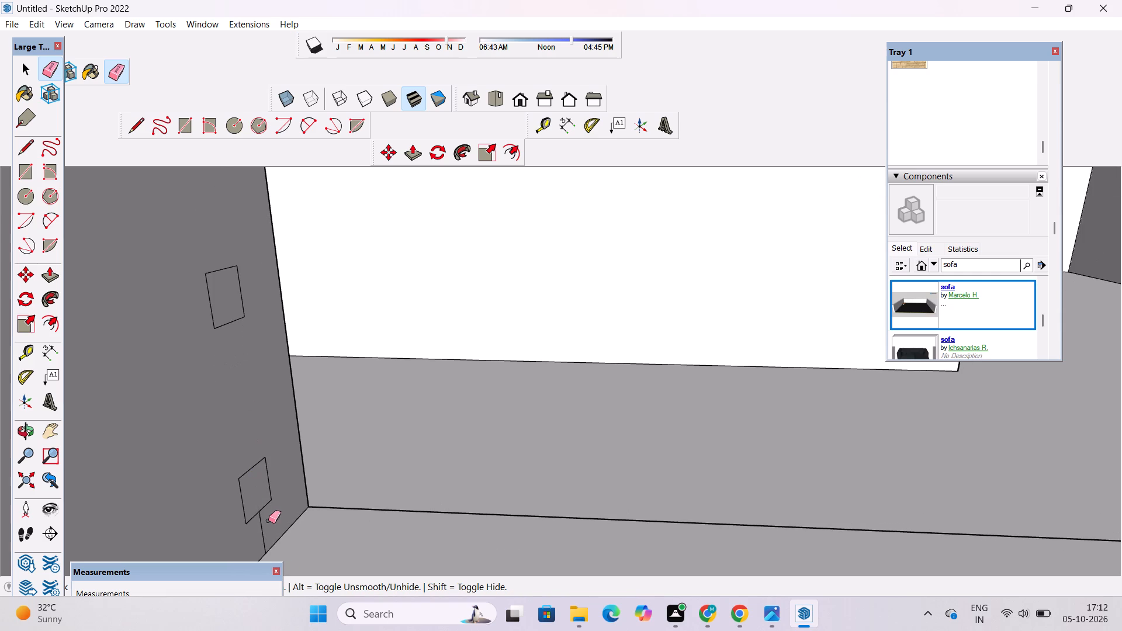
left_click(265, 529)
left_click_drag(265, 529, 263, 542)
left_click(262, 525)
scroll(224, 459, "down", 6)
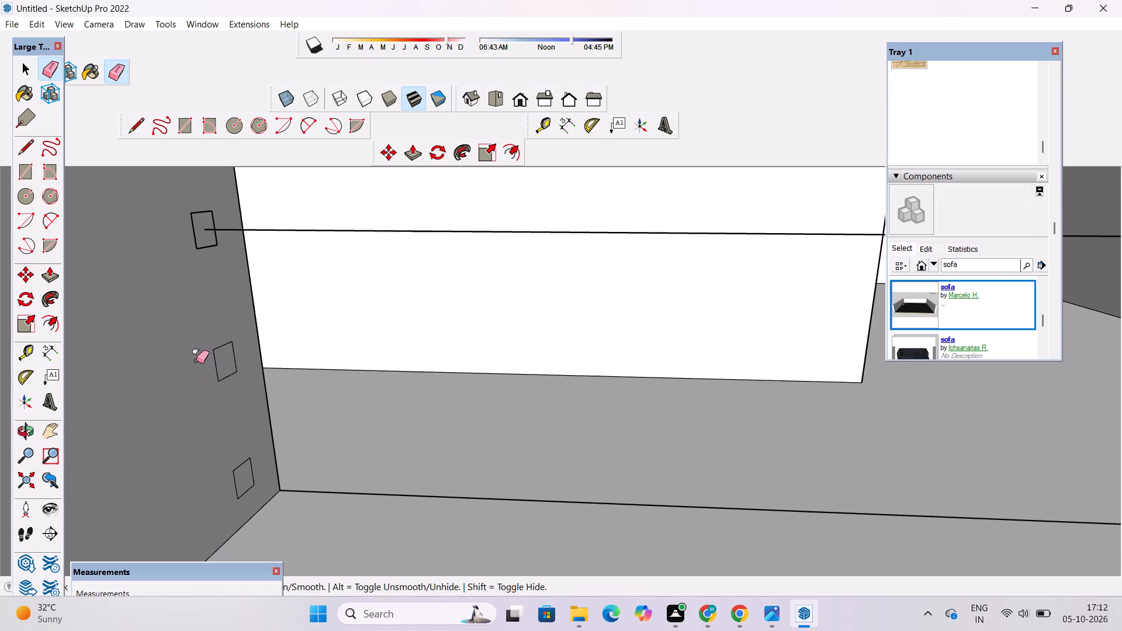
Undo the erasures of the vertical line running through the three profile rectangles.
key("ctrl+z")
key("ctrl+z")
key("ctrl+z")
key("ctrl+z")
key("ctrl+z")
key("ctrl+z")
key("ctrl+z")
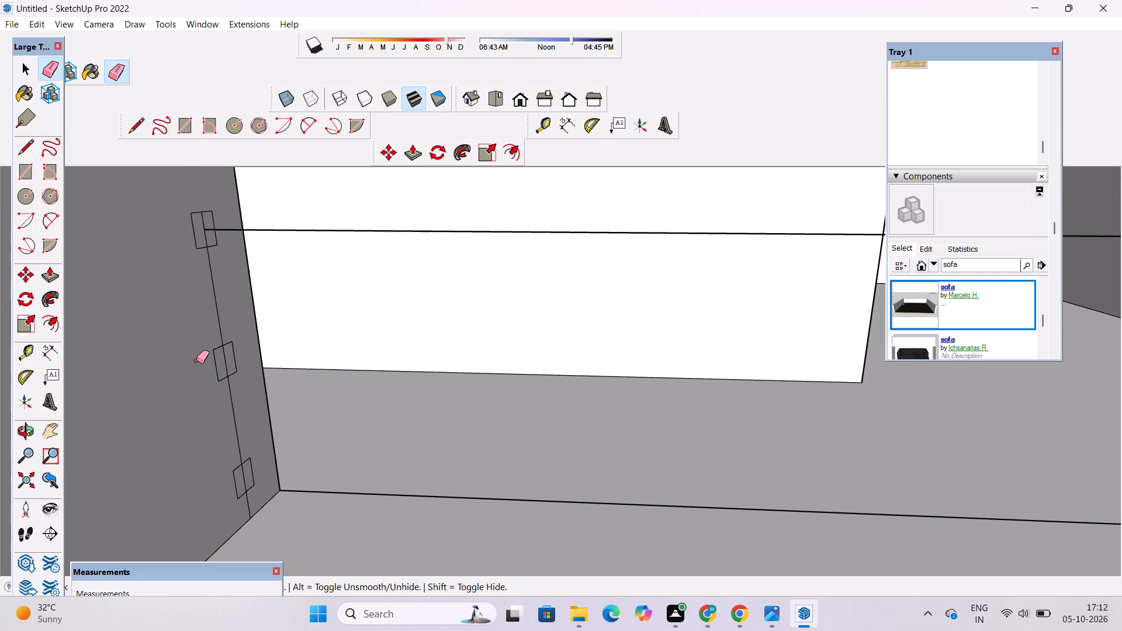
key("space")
Draw a 30' 3 13/16" horizontal path from the middle profile rectangle's centre across the recess to the opposite vertical line.
key("l")
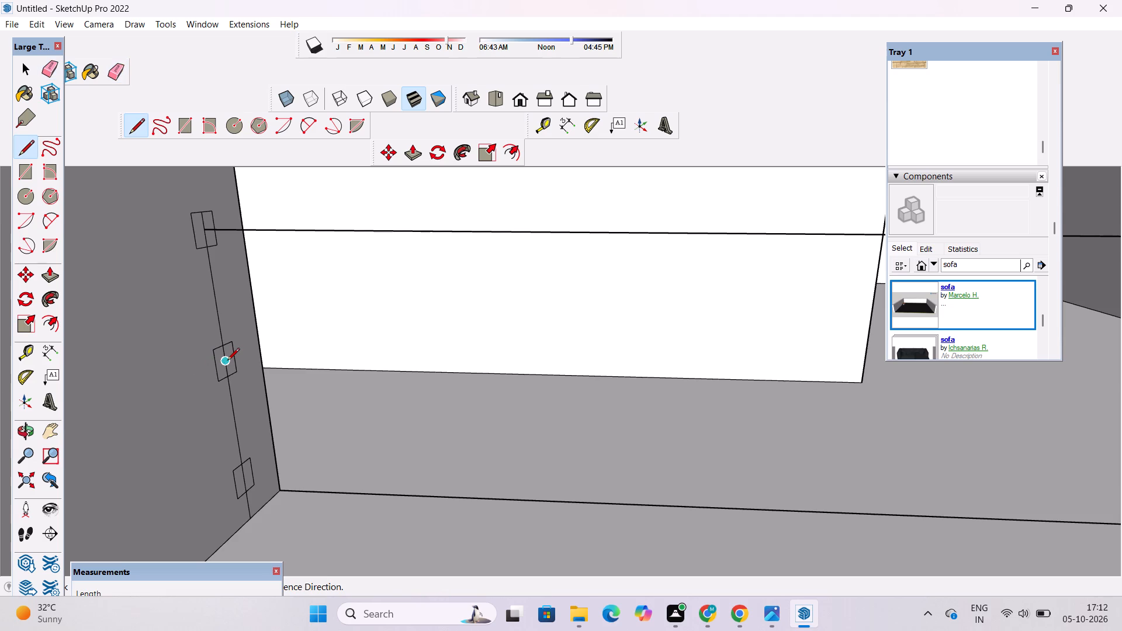
left_click(227, 361)
scroll(227, 361, "down", 15)
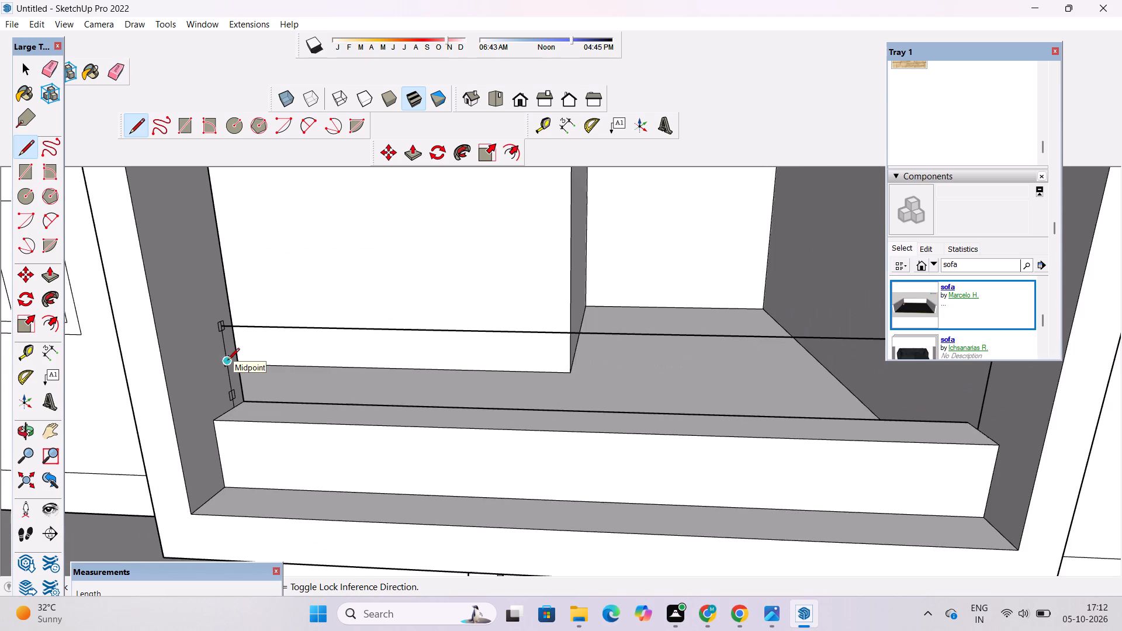
scroll(337, 369, "down", 5)
scroll(566, 387, "up", 8)
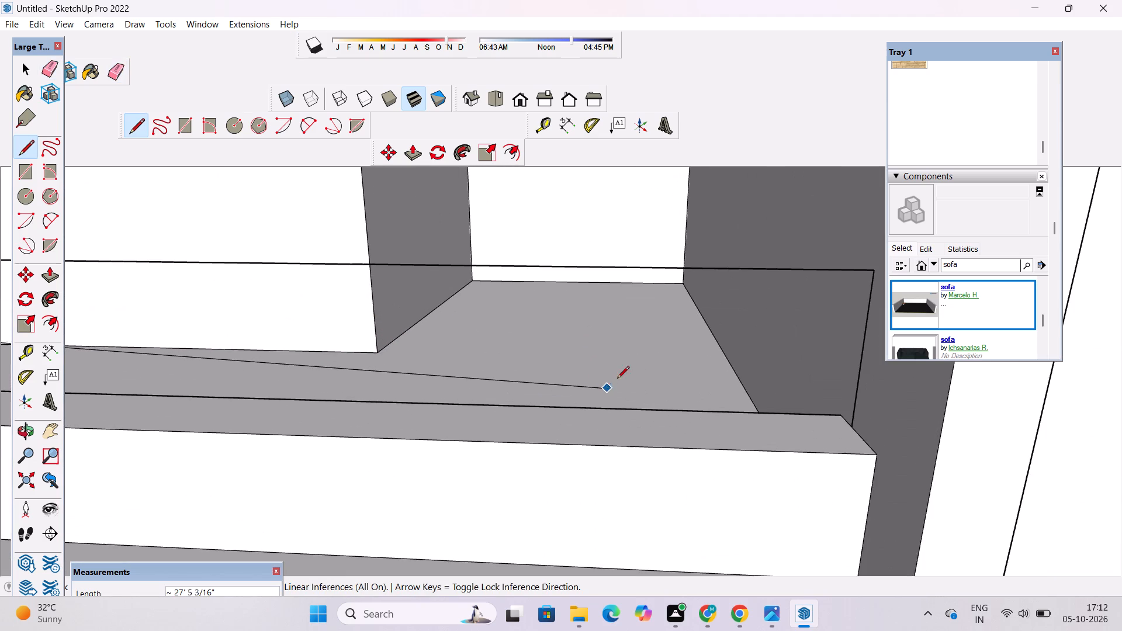
scroll(685, 356, "down", 5)
left_click(767, 349)
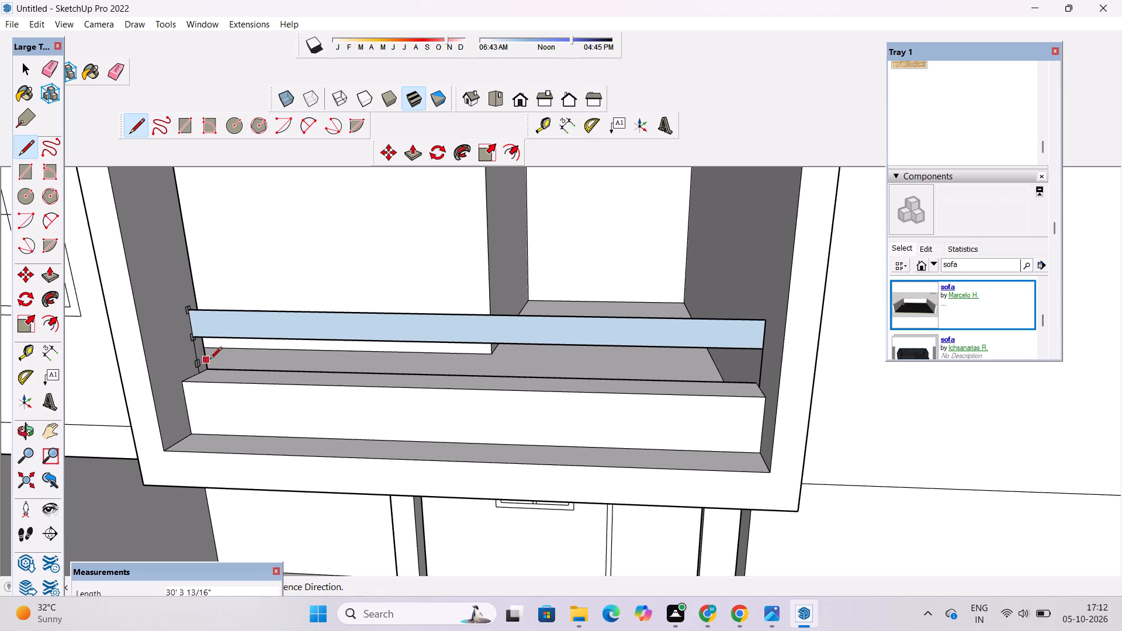
Draw a 30' 3 13/16" horizontal path from the lowest profile rectangle's centre across the recess to the opposite vertical line.
scroll(211, 360, "up", 9)
left_click(155, 373)
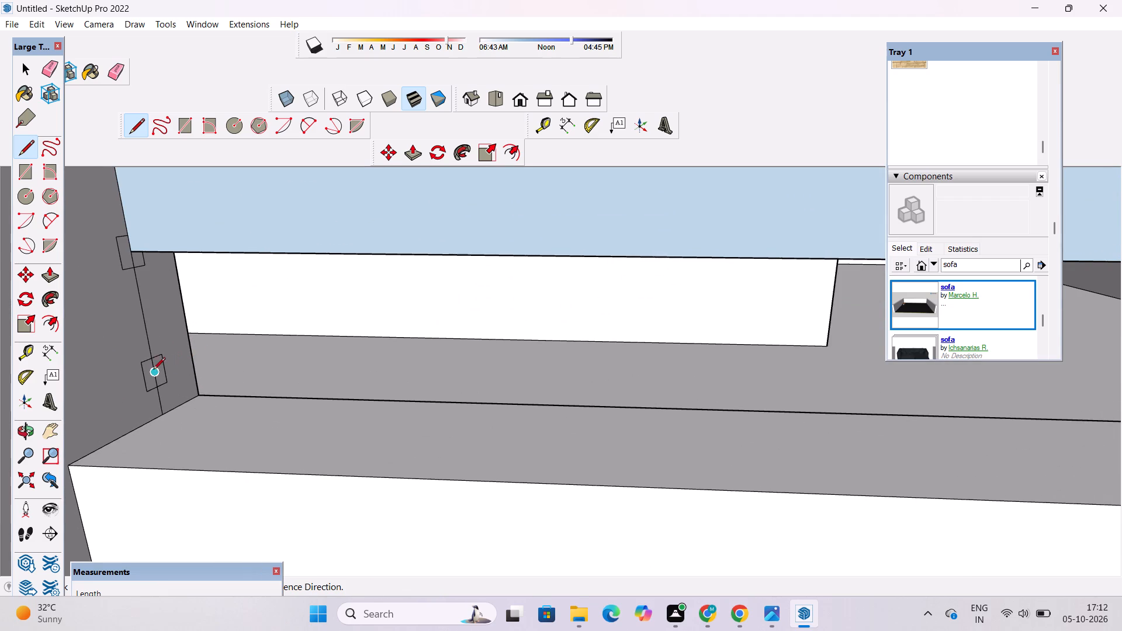
scroll(152, 368, "down", 15)
scroll(281, 373, "down", 5)
scroll(358, 373, "up", 3)
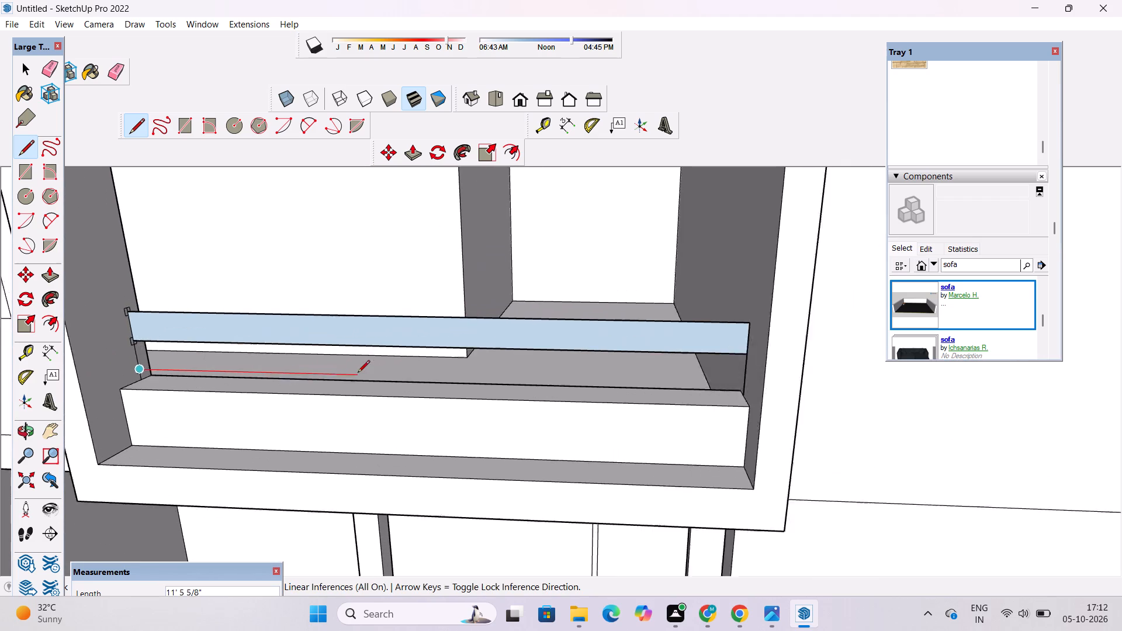
scroll(358, 373, "up", 1)
left_click(807, 383)
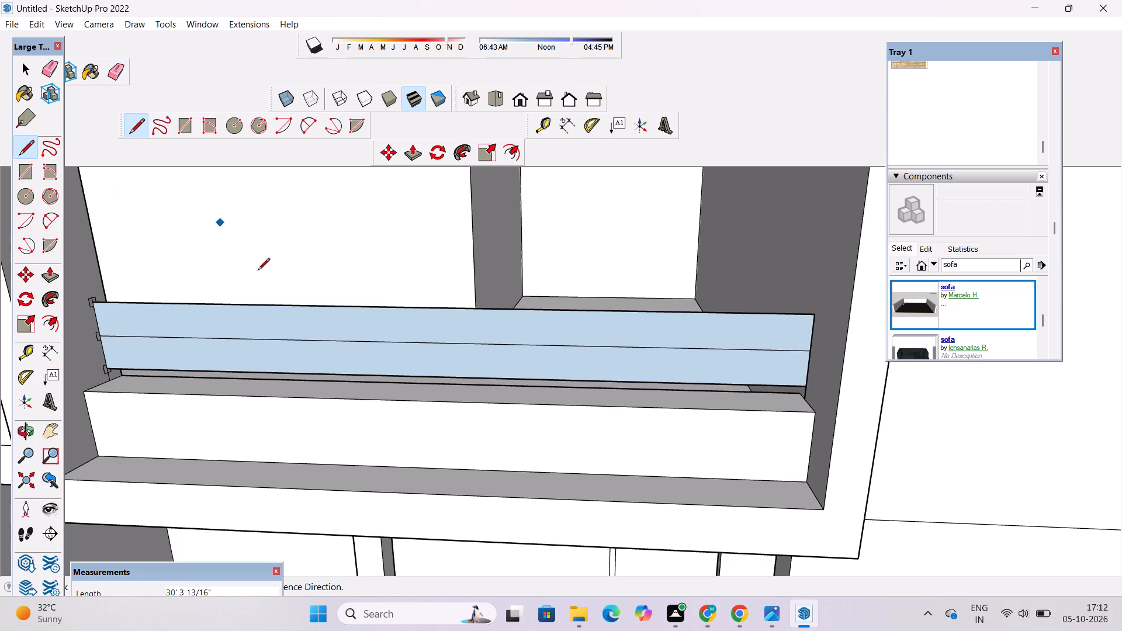
Delete the two faces filling the space between the three horizontal paths, keeping the path lines.
key("space")
left_click(327, 325)
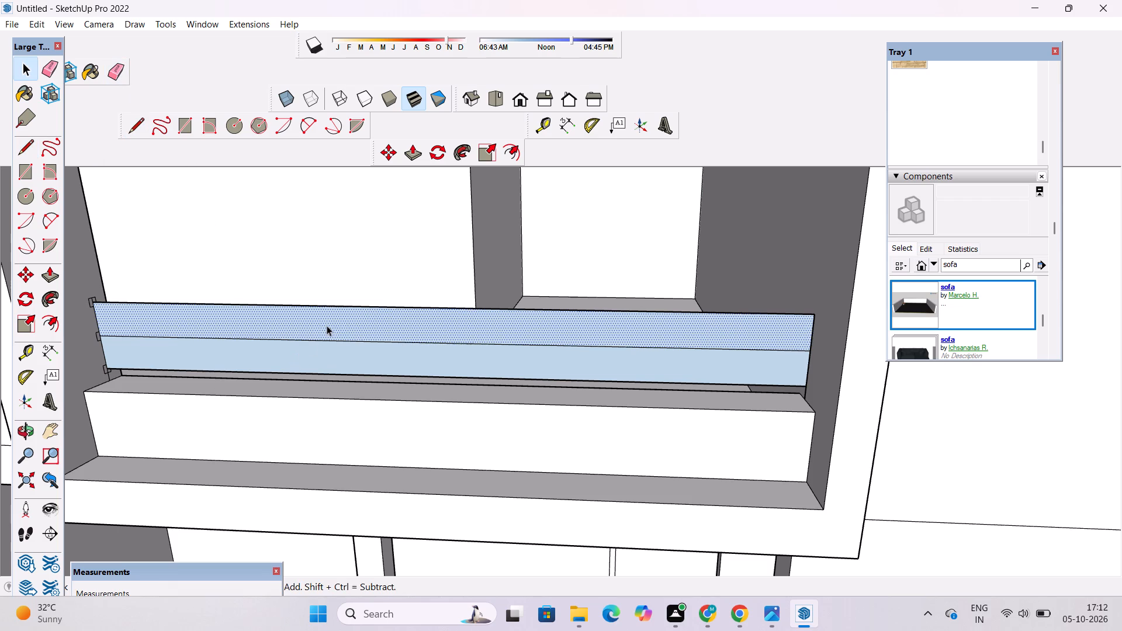
key("Delete")
left_click(345, 353)
key("Delete")
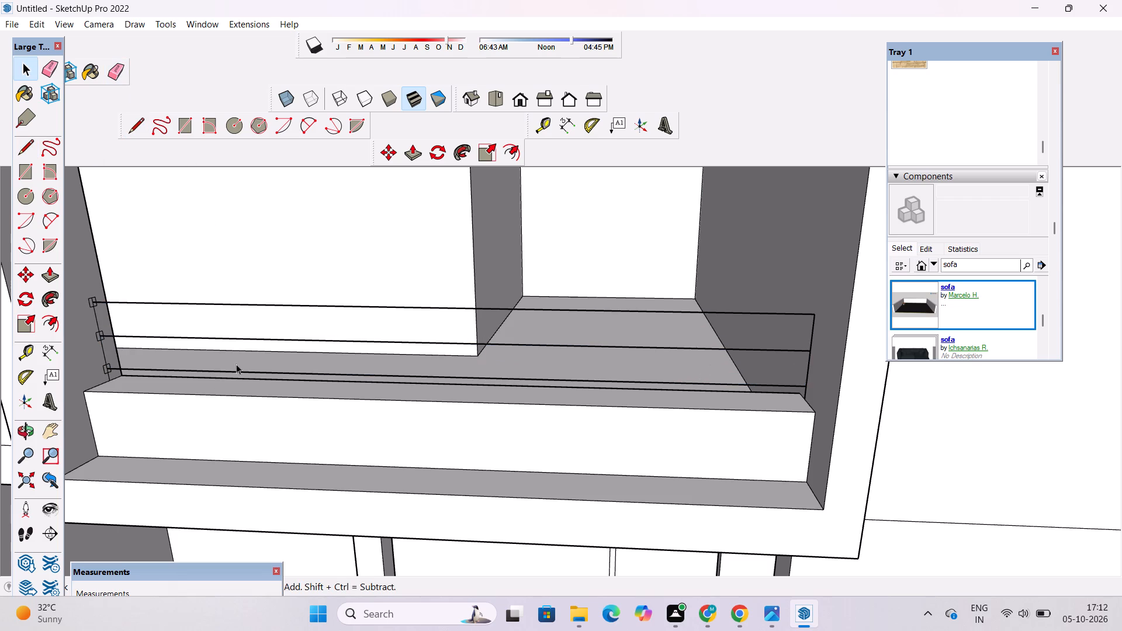
Erase the vertical line inside the topmost profile rectangle and between it and the middle rectangle.
key("e")
scroll(90, 307, "up", 4)
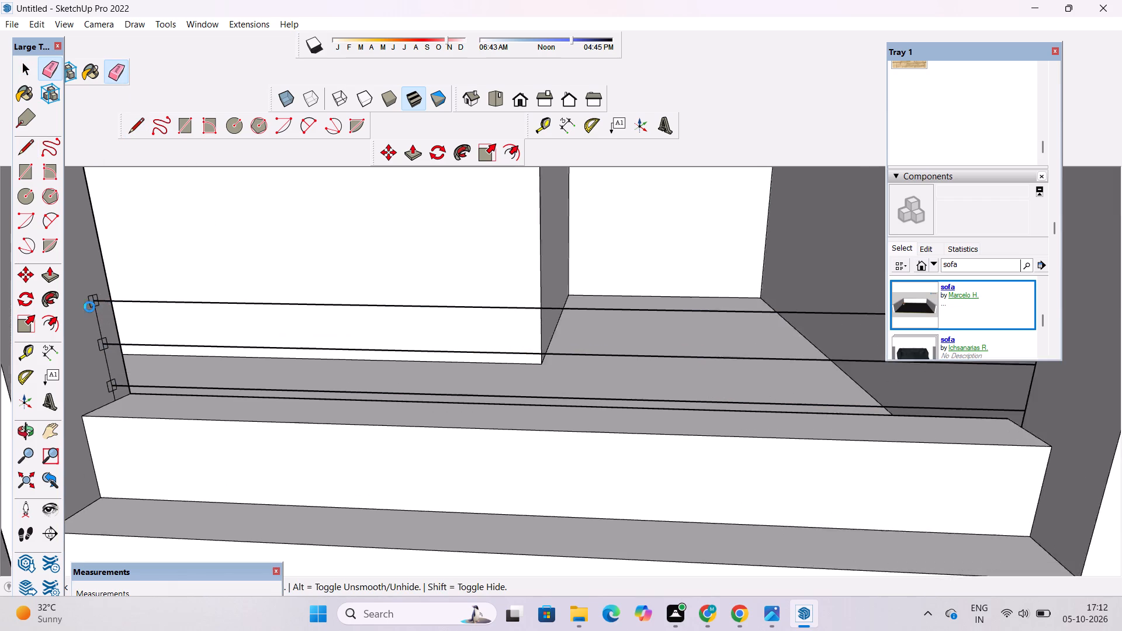
scroll(89, 307, "up", 20)
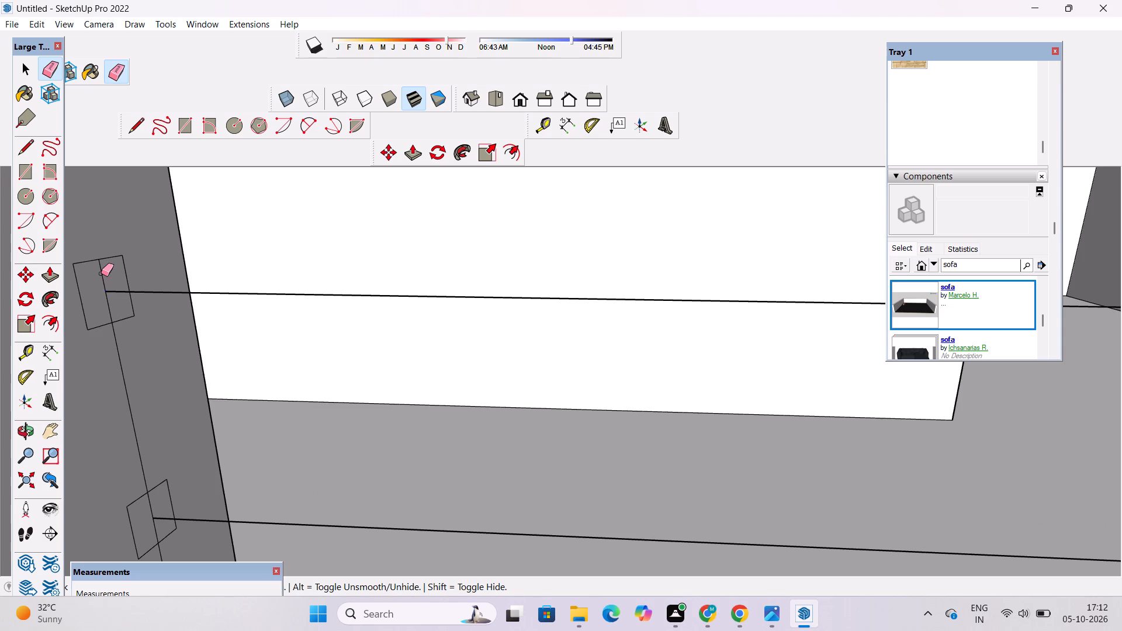
left_click(101, 273)
left_click(108, 305)
left_click(120, 347)
left_click_drag(120, 348, 117, 360)
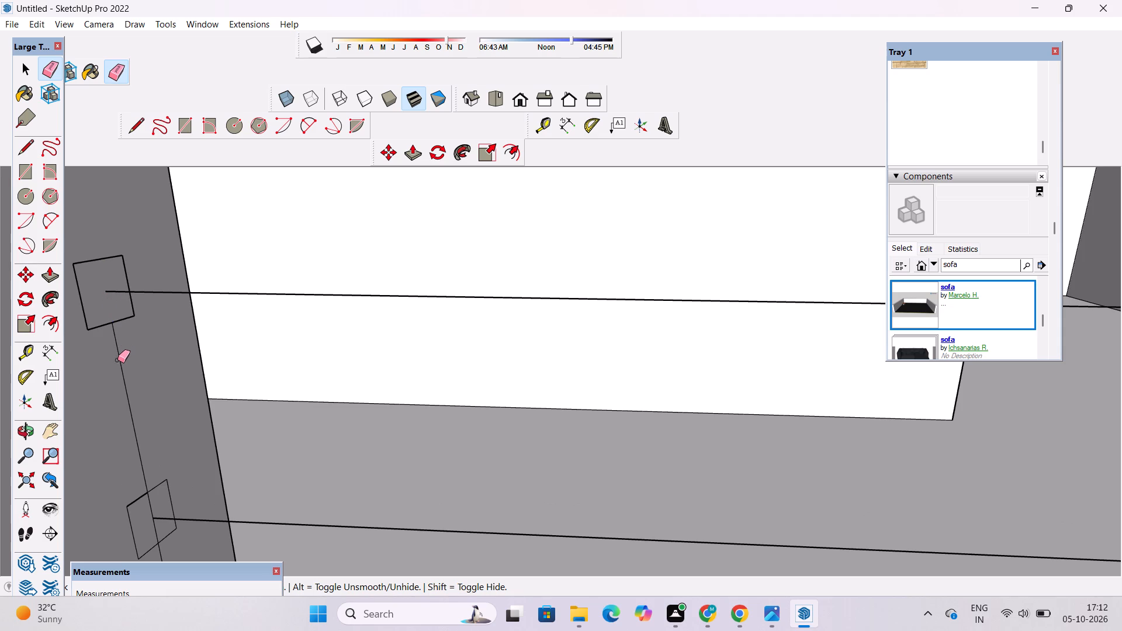
left_click_drag(117, 360, 117, 363)
scroll(140, 346, "down", 1)
left_click_drag(139, 346, 123, 382)
Erase the vertical line inside the middle profile rectangle and between it and the lowest rectangle.
scroll(148, 311, "down", 5)
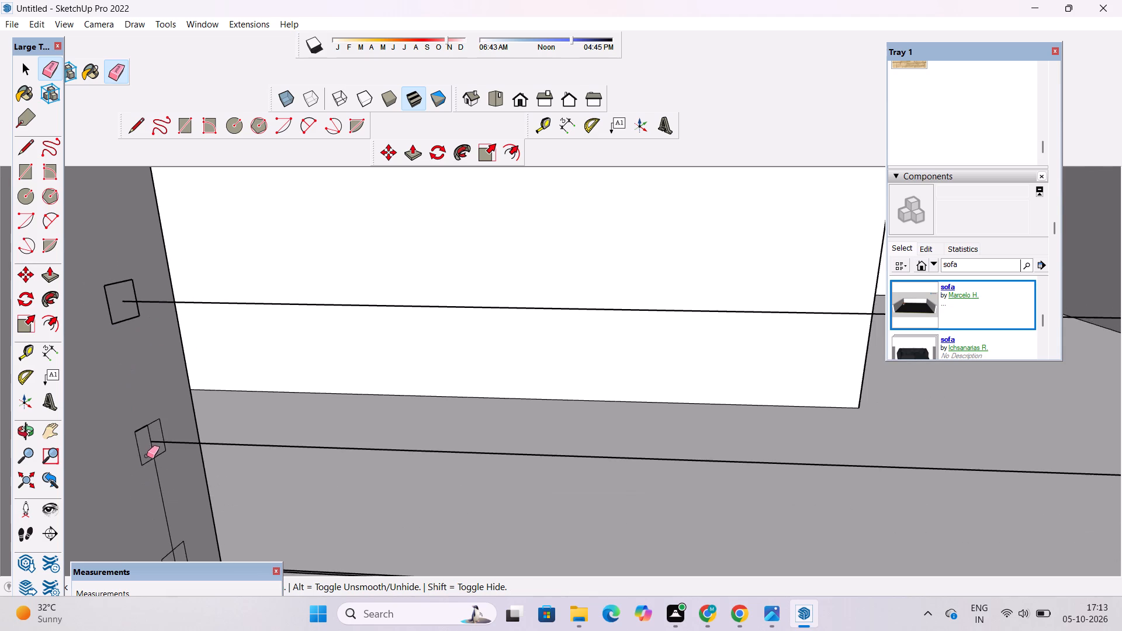
scroll(147, 456, "up", 10)
left_click(154, 403)
left_click(161, 439)
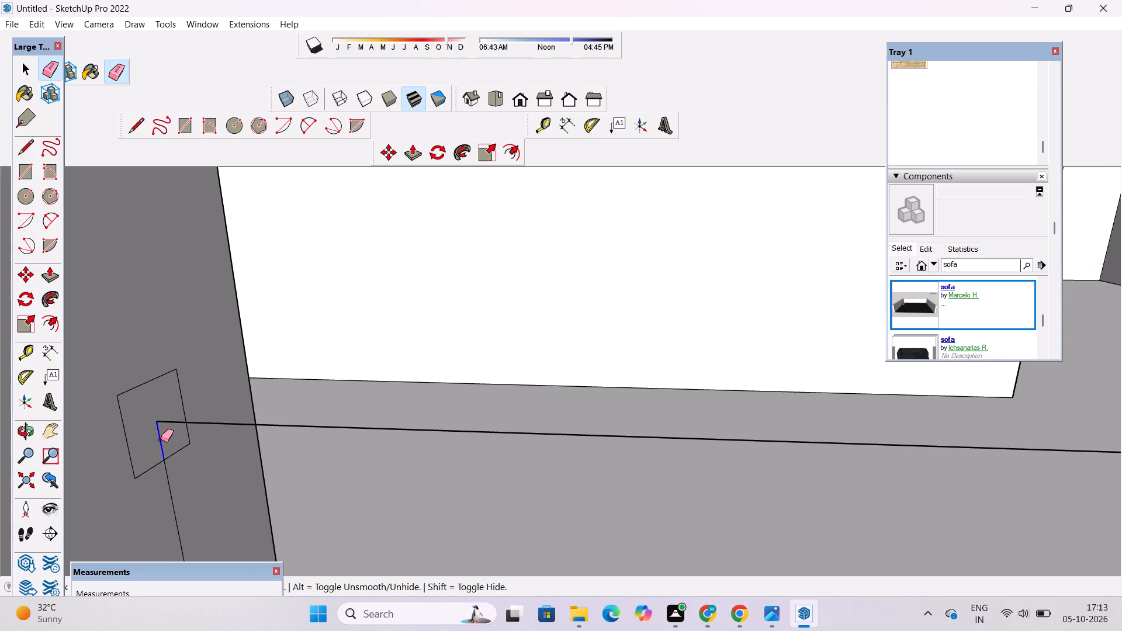
scroll(140, 343, "down", 6)
left_click_drag(159, 445, 165, 453)
Erase the vertical line below and inside the lowest profile rectangle.
scroll(143, 318, "down", 6)
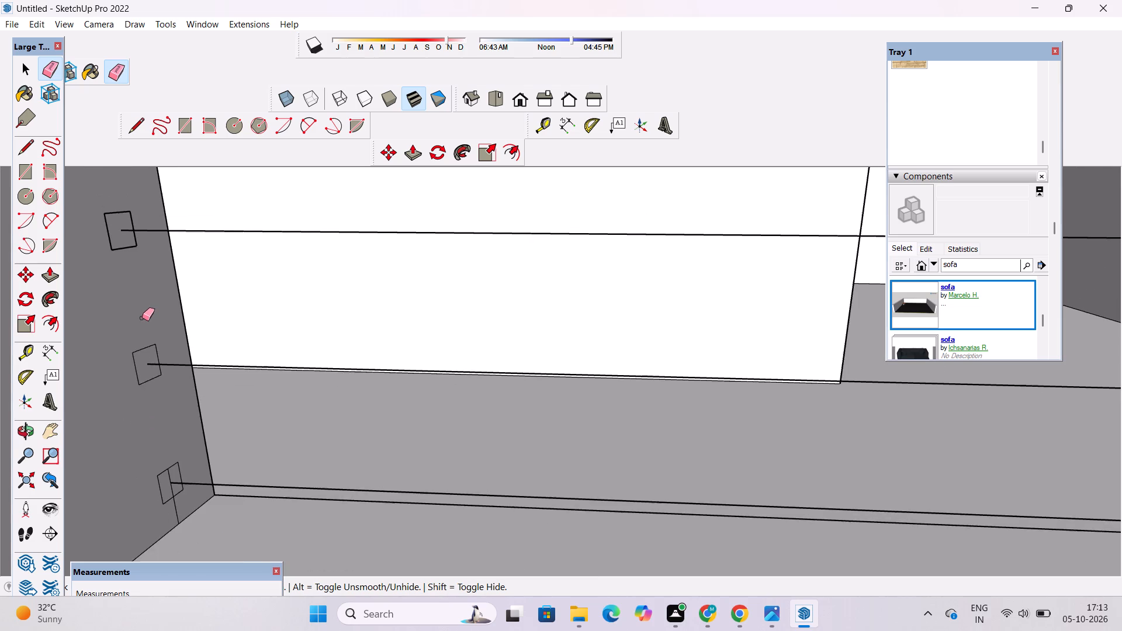
scroll(167, 504, "up", 5)
left_click_drag(187, 502, 174, 518)
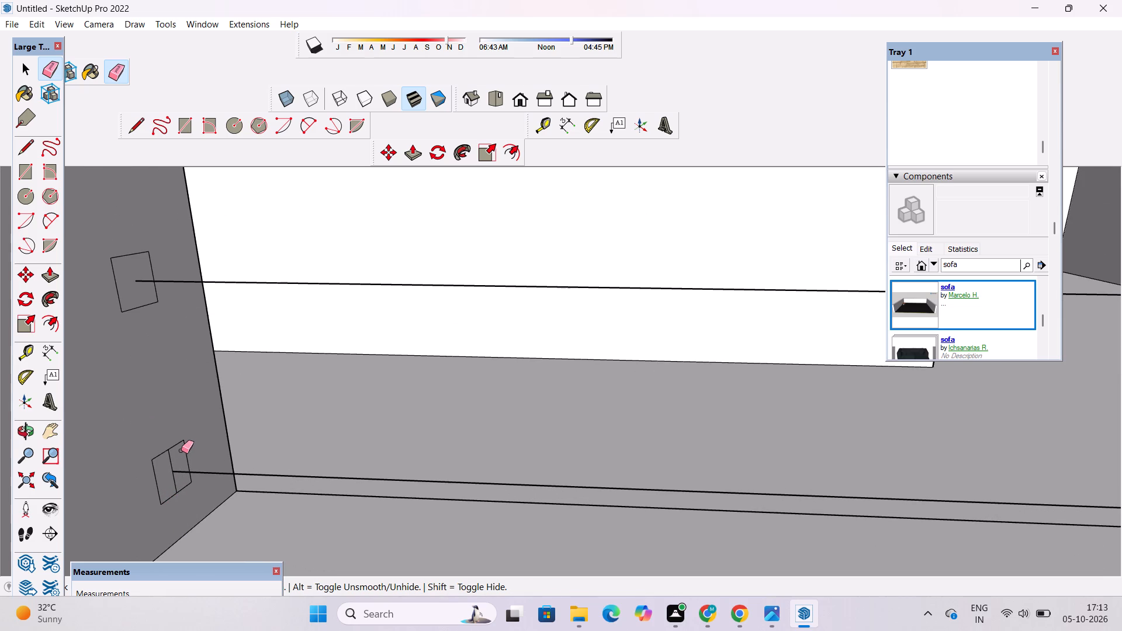
left_click_drag(181, 452, 168, 460)
left_click(176, 483)
Retrace part of the topmost profile rectangle's bottom edge with a line so the rectangle forms its own face.
key("space")
key("o")
scroll(212, 453, "down", 3)
left_click_drag(181, 467, 200, 463, "shift")
scroll(201, 463, "down", 5)
left_click_drag(223, 455, 217, 460, "shift")
left_click_drag(216, 441, 224, 454, "shift")
key("space")
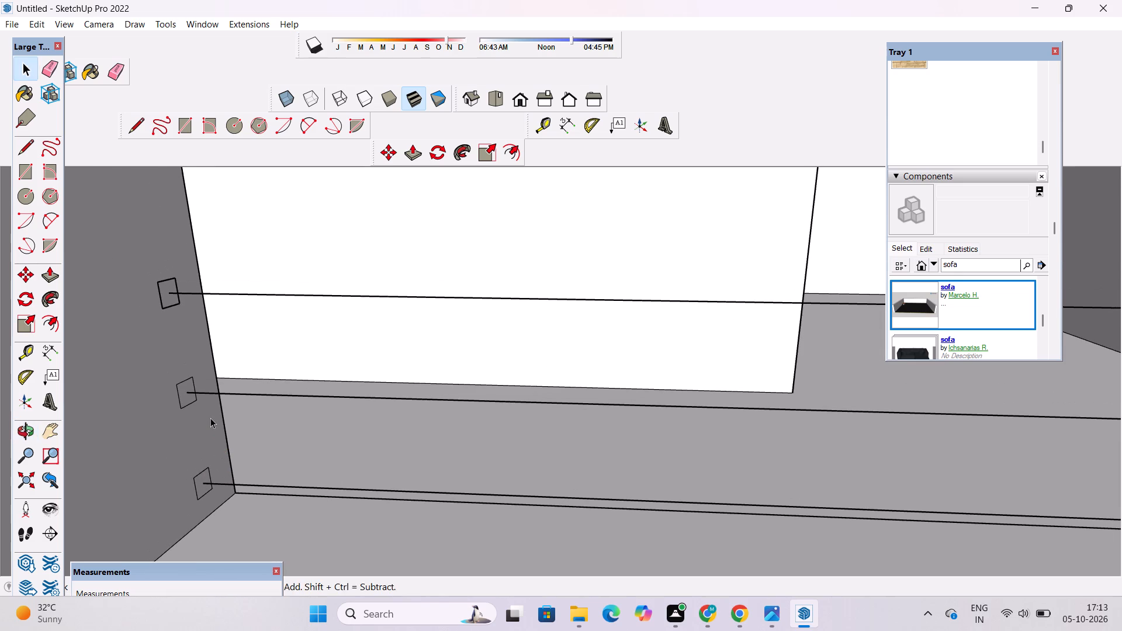
key("l")
scroll(155, 326, "up", 9)
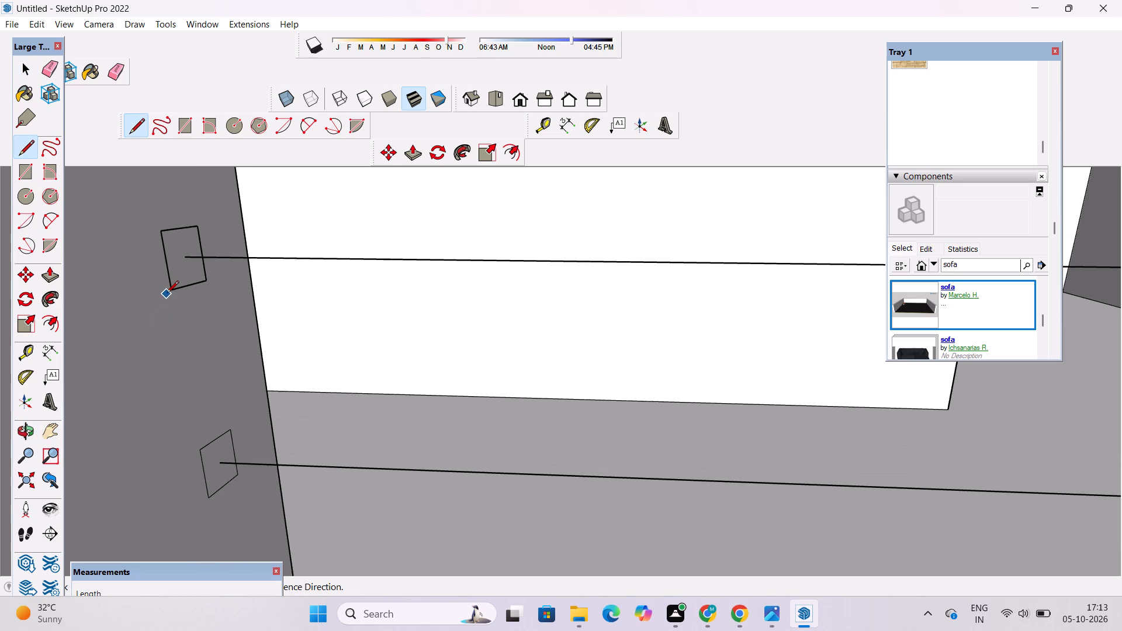
left_click(174, 287)
left_click(183, 287)
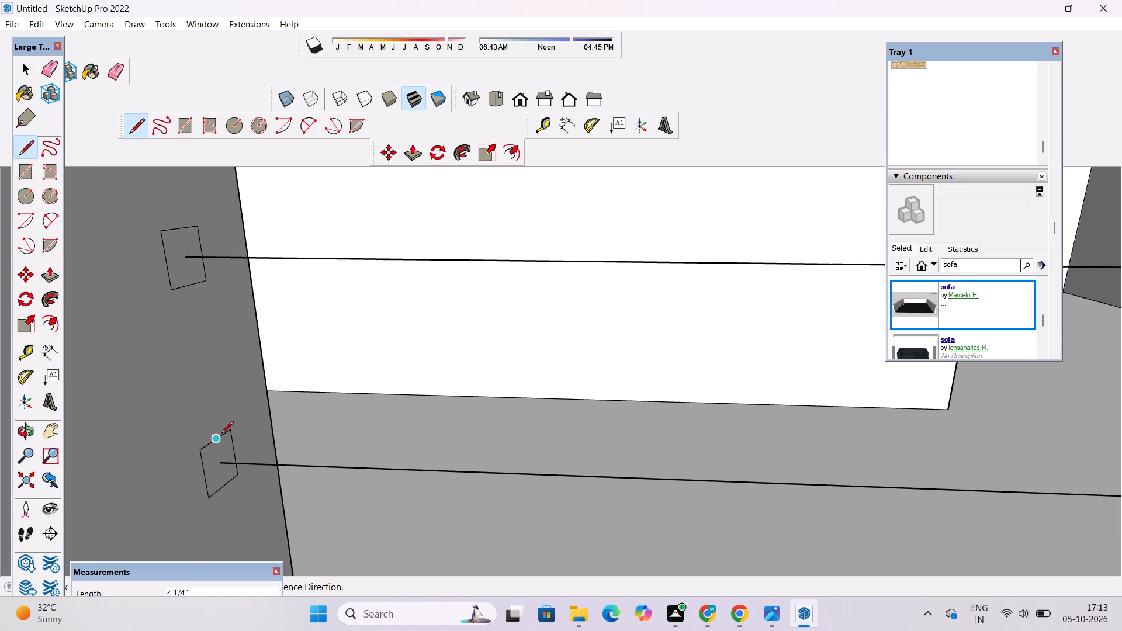
key("space")
Sweep the topmost profile rectangle along the topmost horizontal path with Follow Me to form the upper railing bar.
key("o")
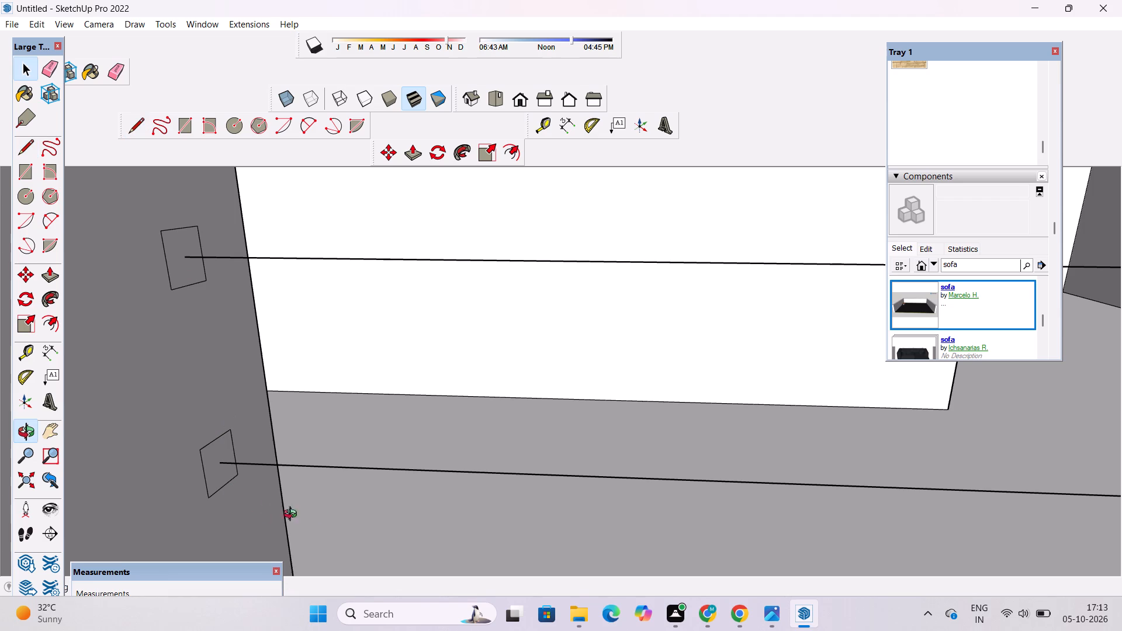
scroll(313, 519, "down", 5)
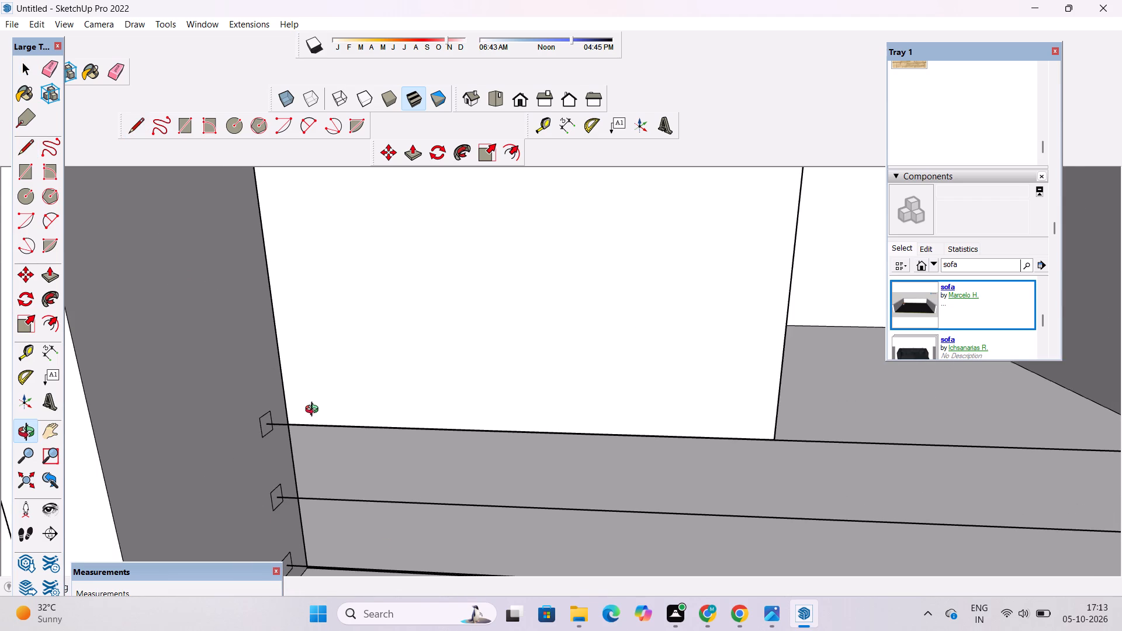
scroll(314, 411, "down", 4)
left_click_drag(334, 441, 372, 466, "shift")
left_click_drag(374, 471, 374, 407, "shift")
left_click_drag(373, 404, 294, 431, "shift")
scroll(353, 408, "up", 2)
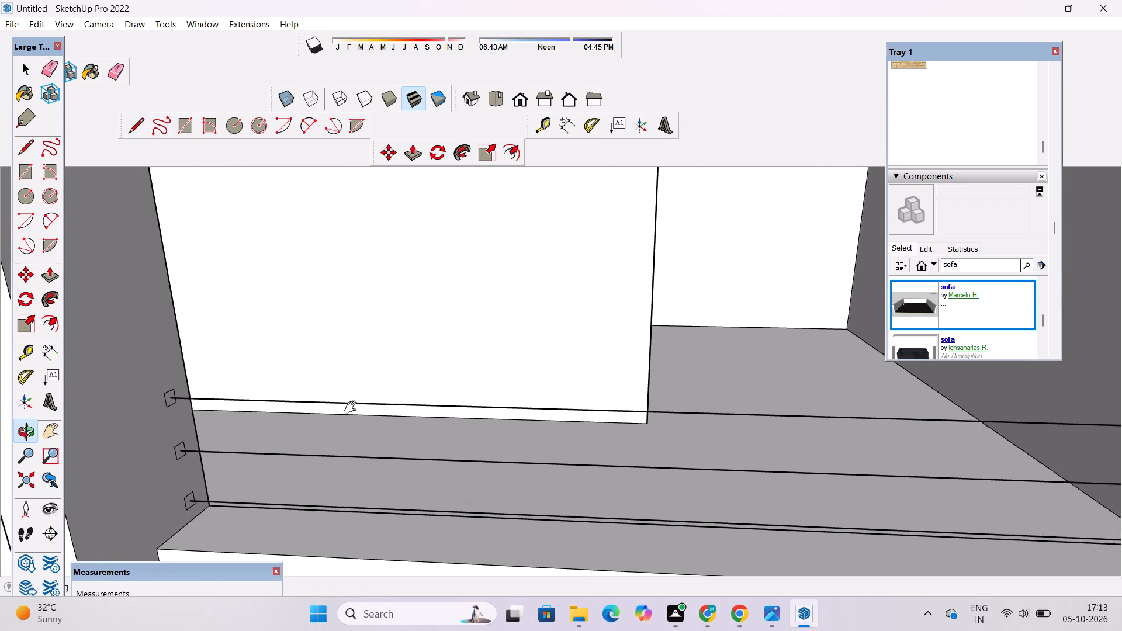
left_click_drag(345, 409, 329, 412, "shift")
key("space")
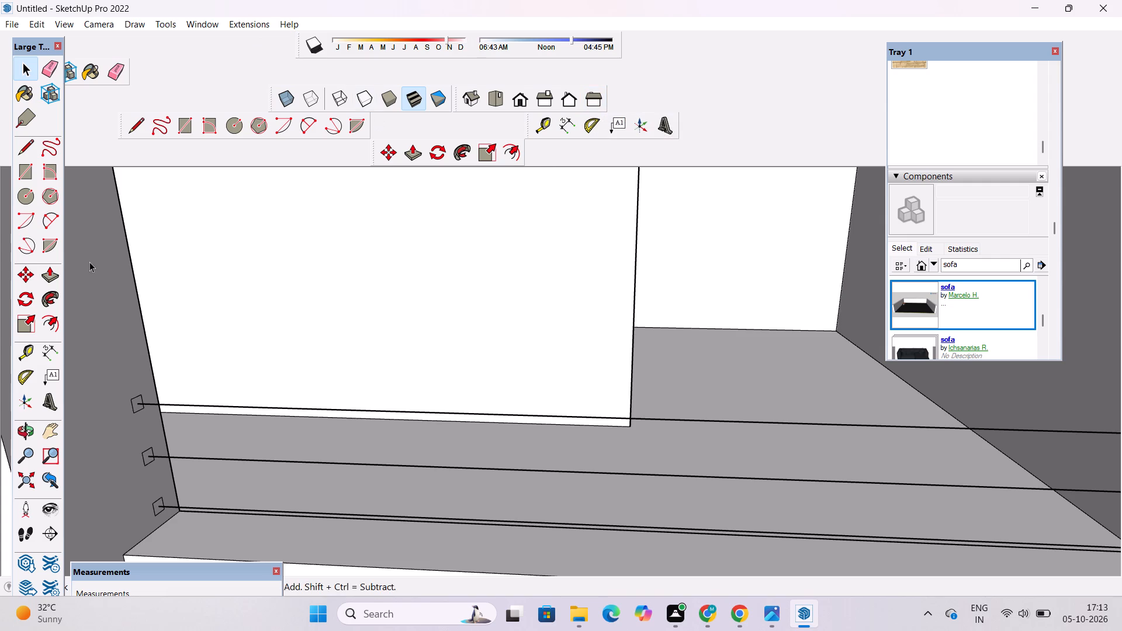
scroll(494, 309, "down", 6)
scroll(493, 338, "up", 4)
key("o")
left_click_drag(511, 366, 494, 349)
scroll(487, 343, "down", 4)
left_click_drag(486, 346, 487, 366, "shift")
scroll(355, 379, "up", 8)
left_click_drag(352, 369, 363, 369, "shift")
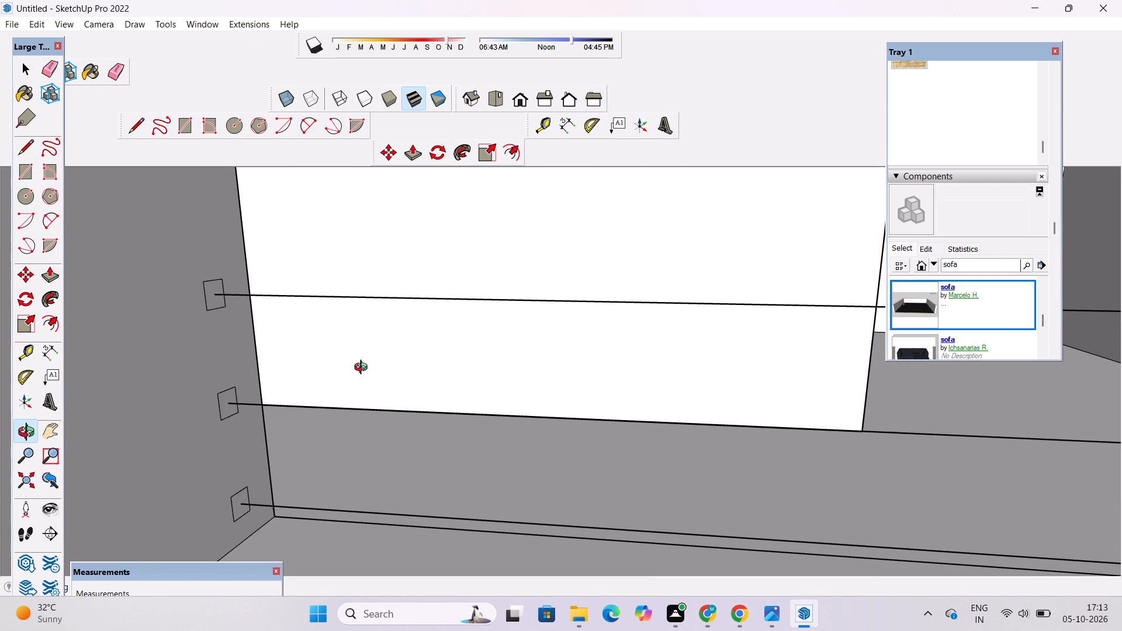
key("space")
scroll(174, 272, "up", 4)
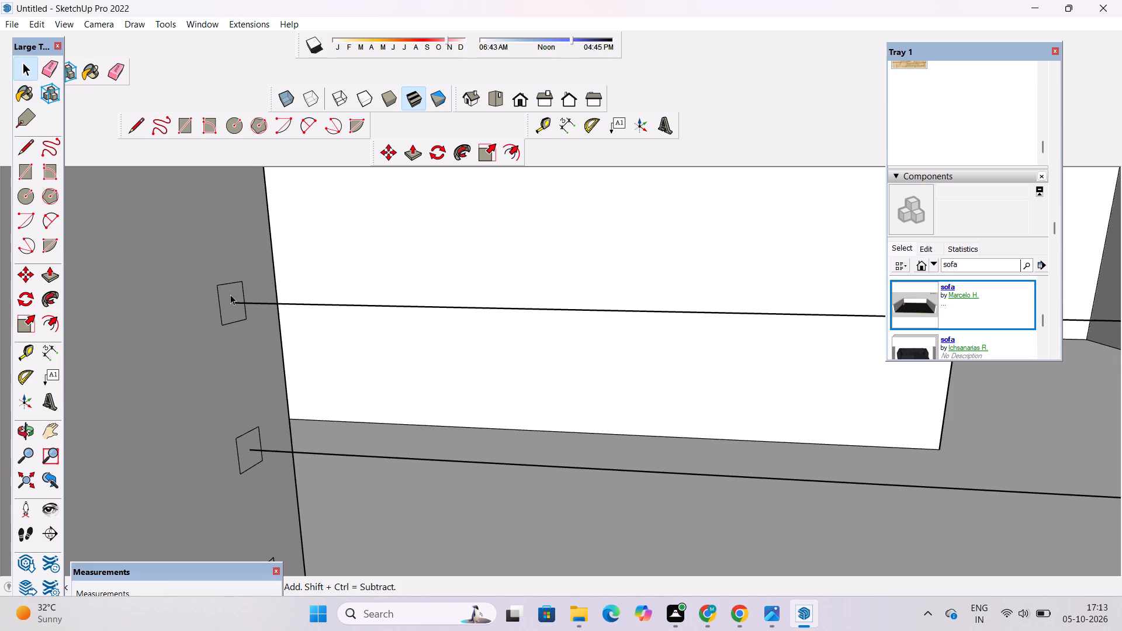
double_click(230, 294)
left_click(321, 304, "ctrl")
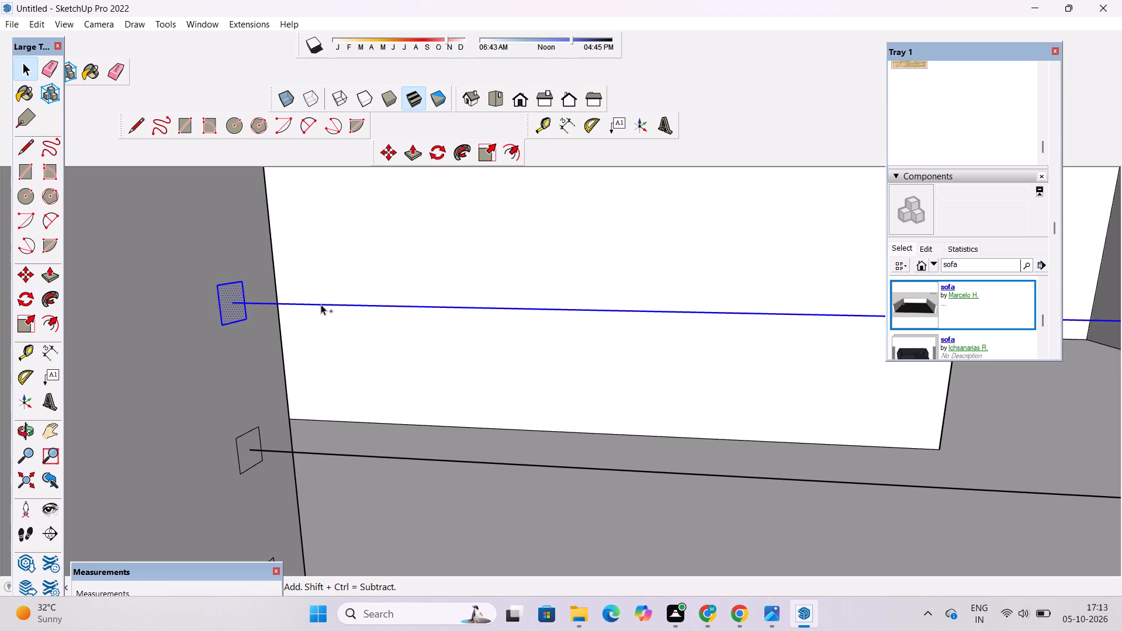
left_click(51, 301)
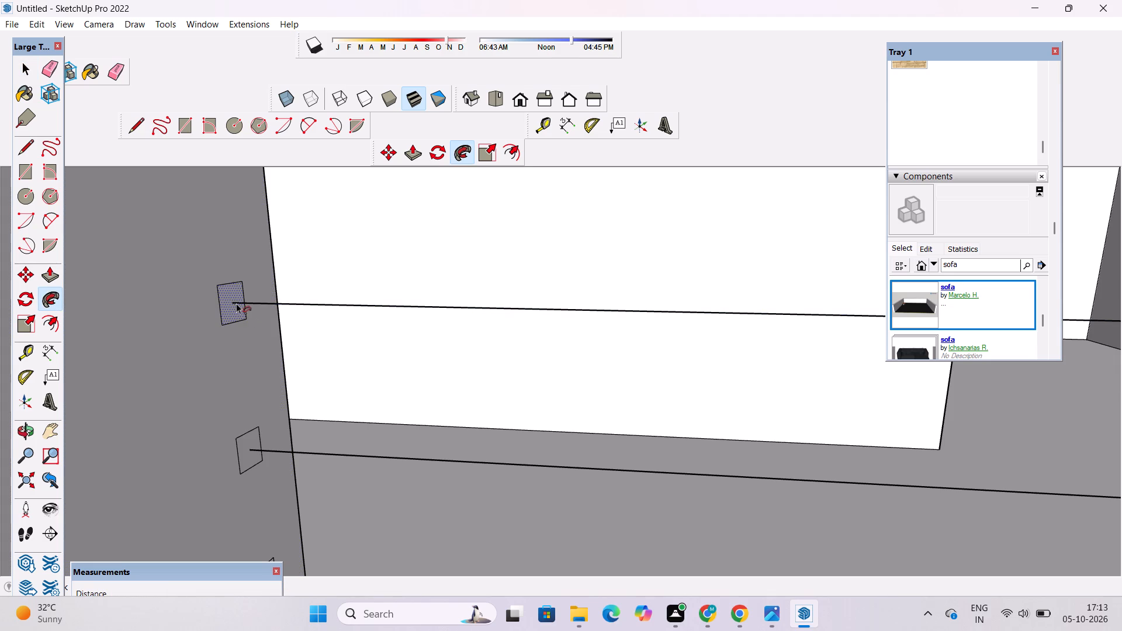
left_click(235, 303)
Sweep the middle profile rectangle along the middle horizontal path with Follow Me to form the second railing bar.
scroll(233, 293, "down", 6)
key("space")
scroll(234, 401, "up", 10)
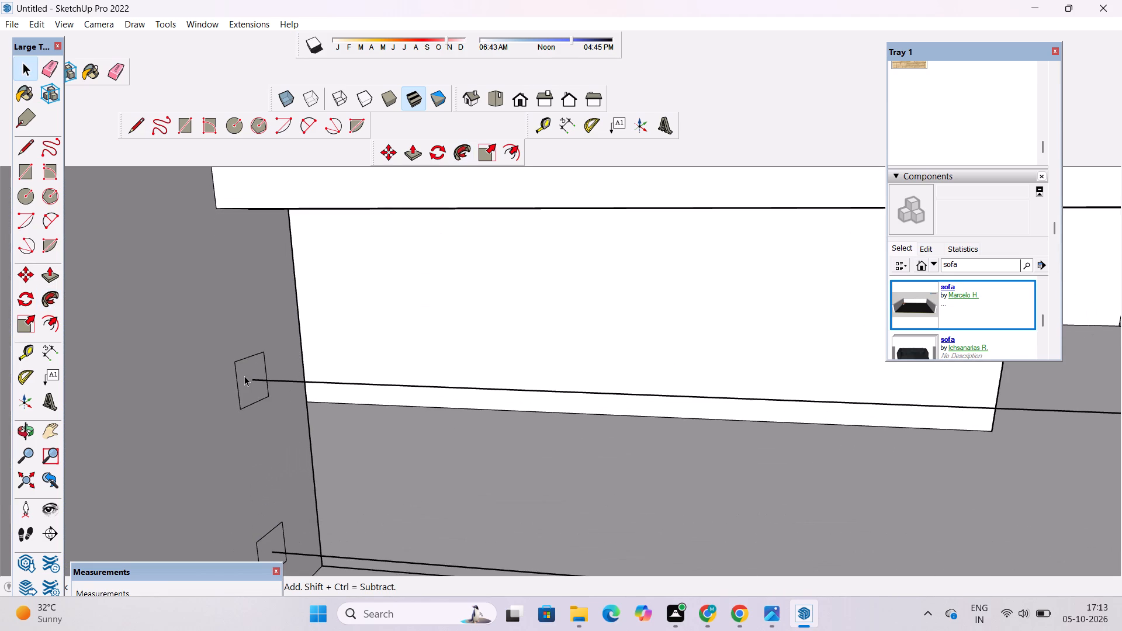
double_click(244, 373)
left_click(300, 379, "ctrl")
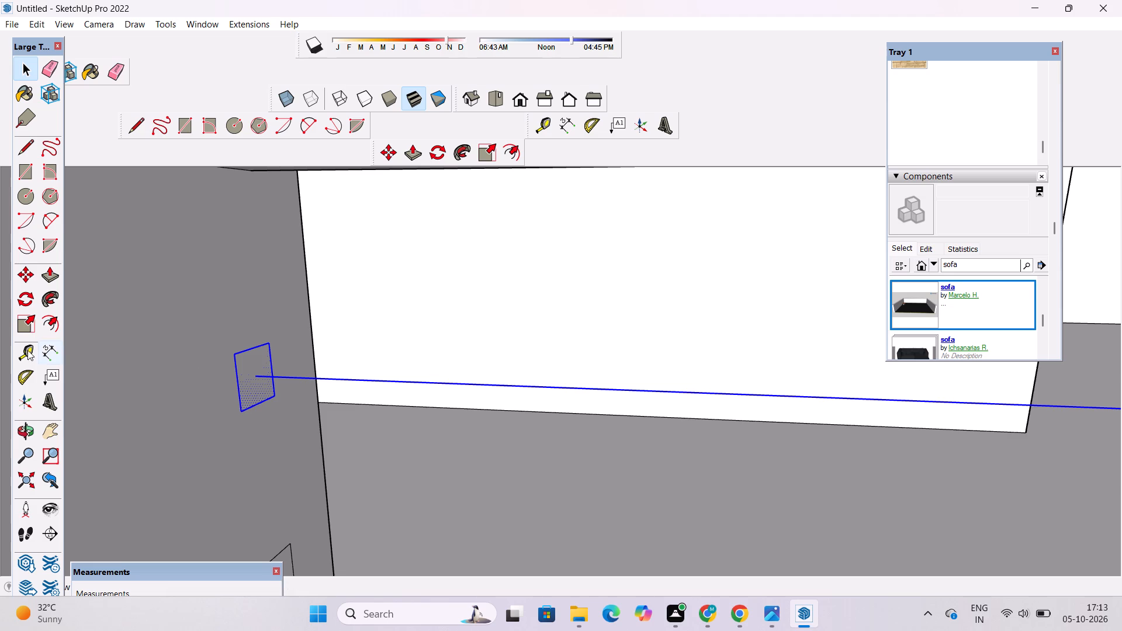
left_click(51, 302)
left_click(250, 377)
Sweep the lowest profile rectangle along the lowest horizontal path with Follow Me to form the third railing bar.
scroll(224, 303, "down", 6)
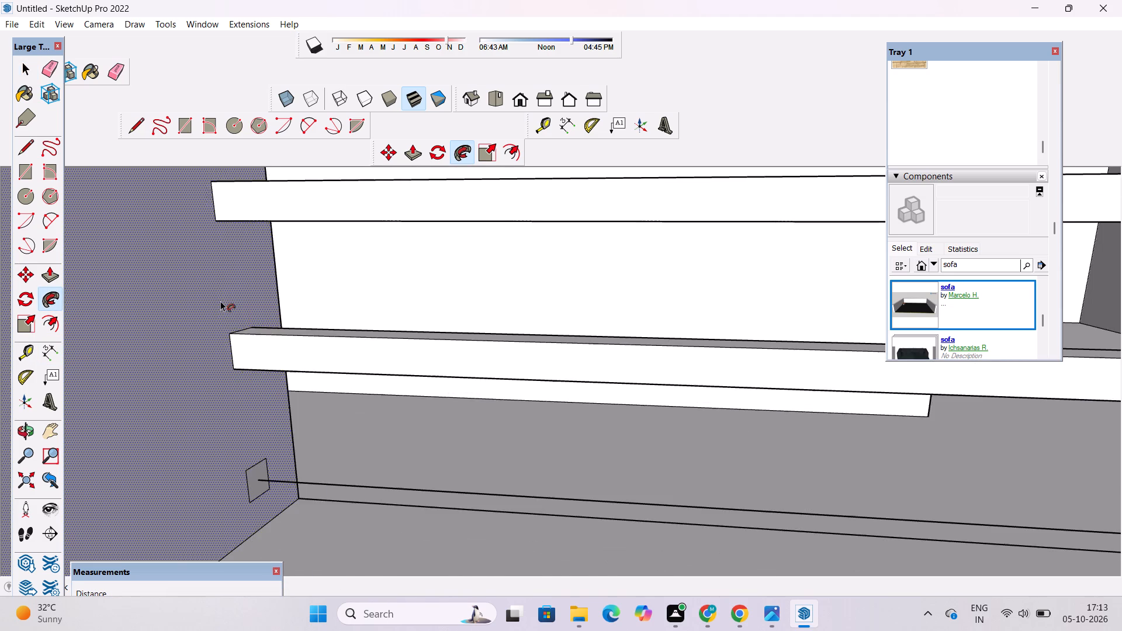
scroll(230, 311, "down", 3)
key("space")
scroll(264, 462, "up", 9)
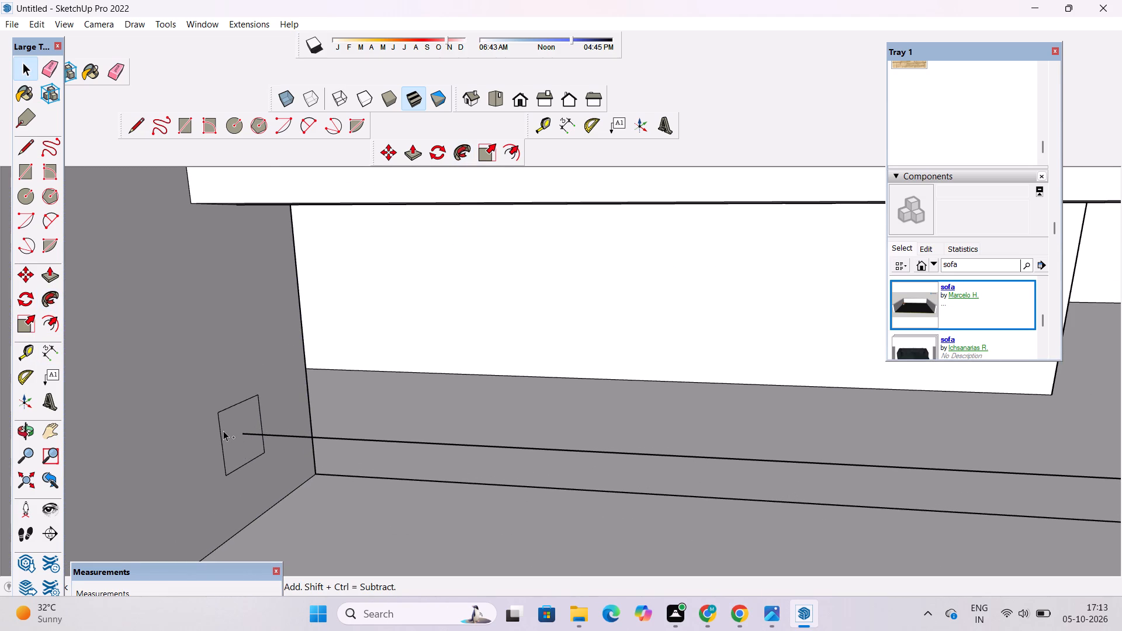
double_click(223, 431, "ctrl")
left_click(285, 437)
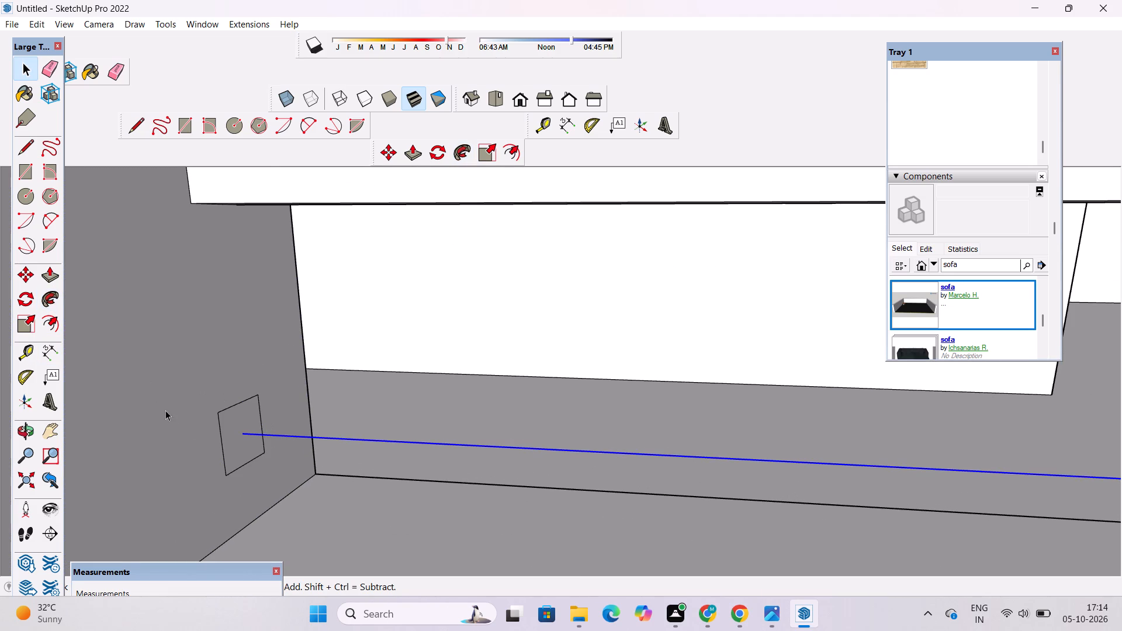
double_click(233, 436)
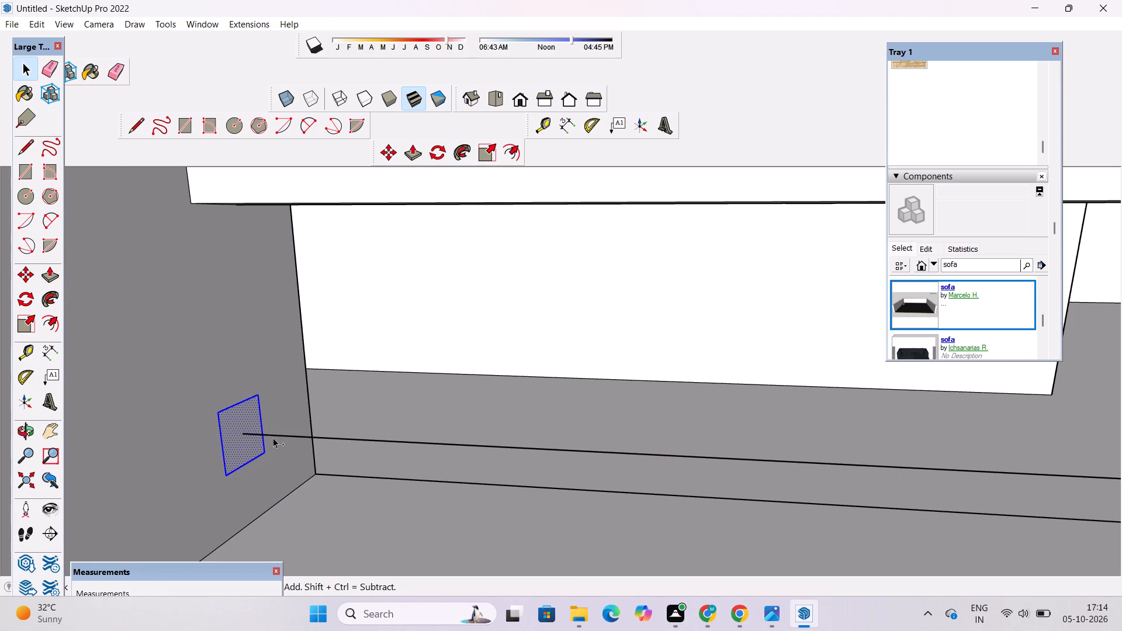
left_click(273, 437, "ctrl")
left_click(51, 299, "ctrl")
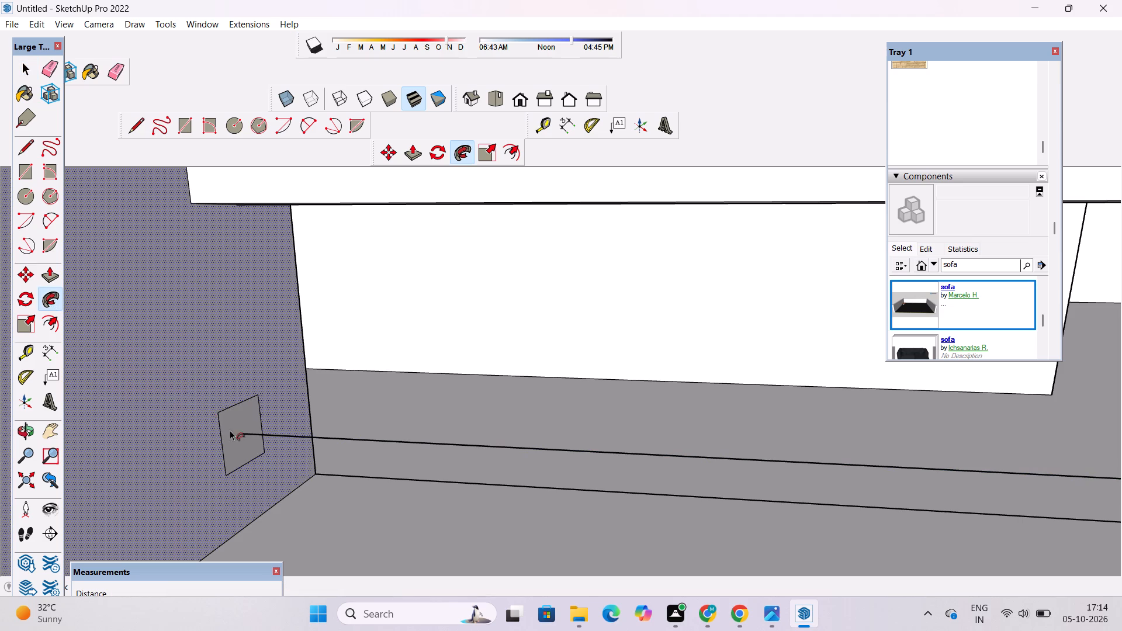
left_click(248, 439, "ctrl")
Erase the leftover vertical line segments between the three bars and below the lowest bar at the railing's opposite end.
key("space")
scroll(238, 423, "down", 5)
key("o")
scroll(241, 423, "down", 12)
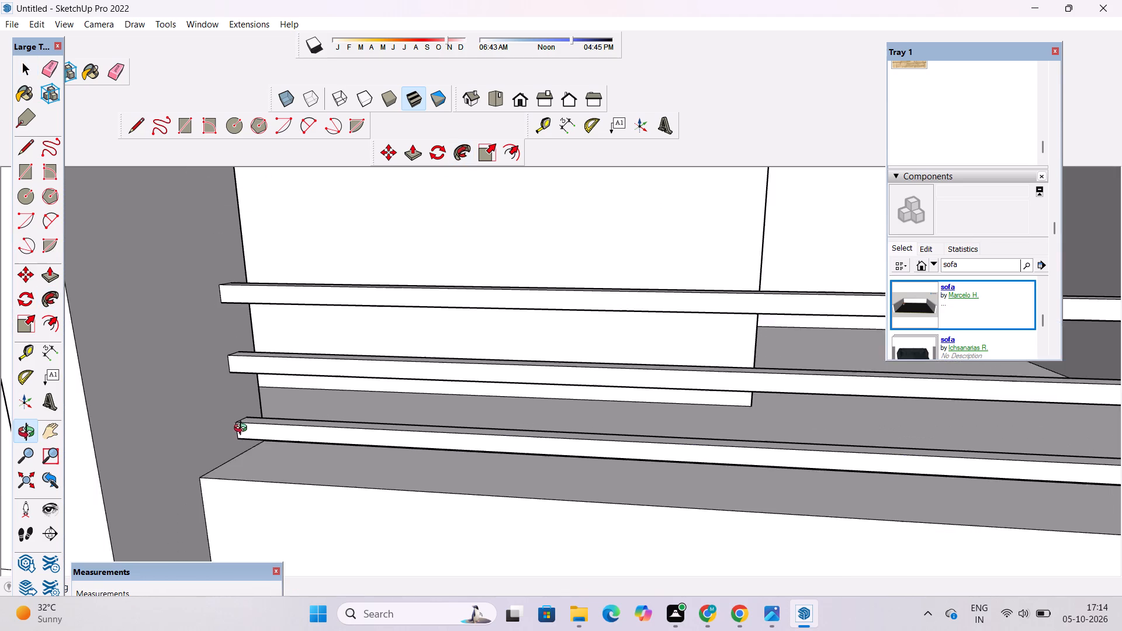
scroll(243, 429, "down", 6)
left_click_drag(272, 488, 329, 471)
scroll(330, 457, "down", 7)
left_click_drag(472, 460, 498, 406)
scroll(652, 397, "up", 2)
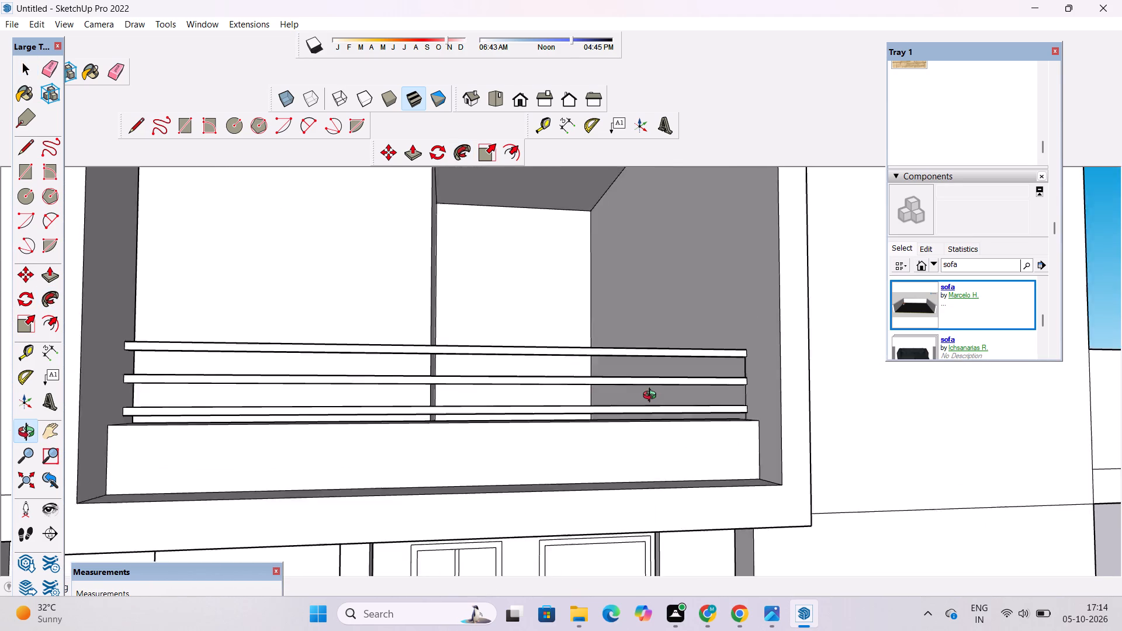
scroll(652, 397, "up", 4)
left_click_drag(667, 397, 505, 431, "shift")
left_click_drag(505, 431, 568, 442)
key("e")
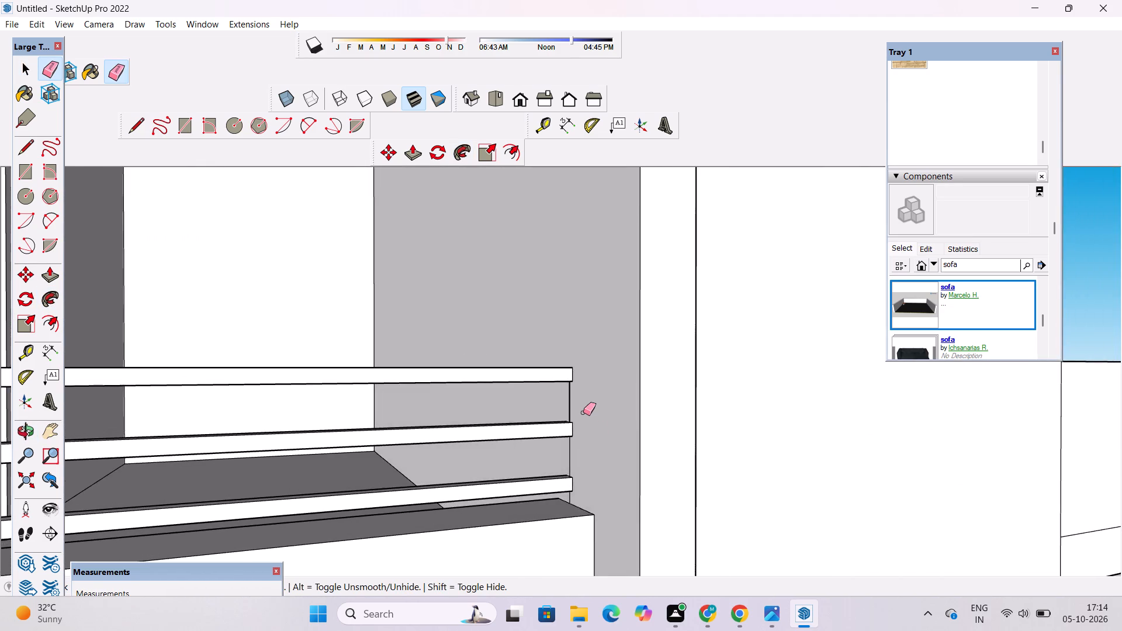
scroll(583, 411, "up", 8)
left_click_drag(557, 396, 549, 390)
left_click_drag(565, 525, 543, 507)
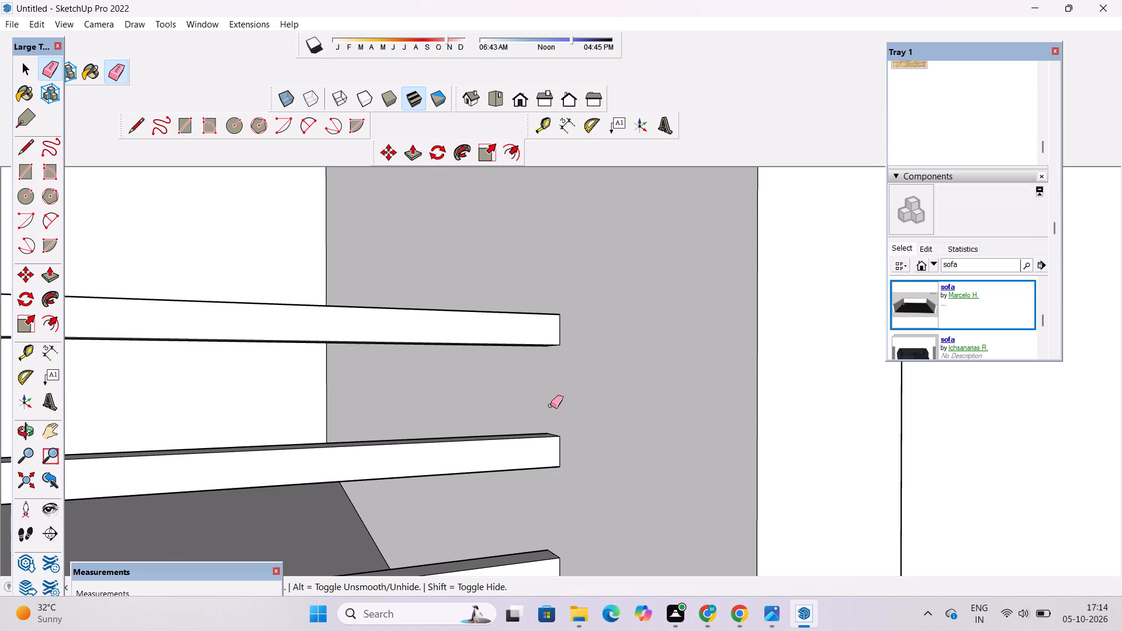
scroll(538, 337, "down", 6)
scroll(546, 472, "up", 10)
left_click(547, 498)
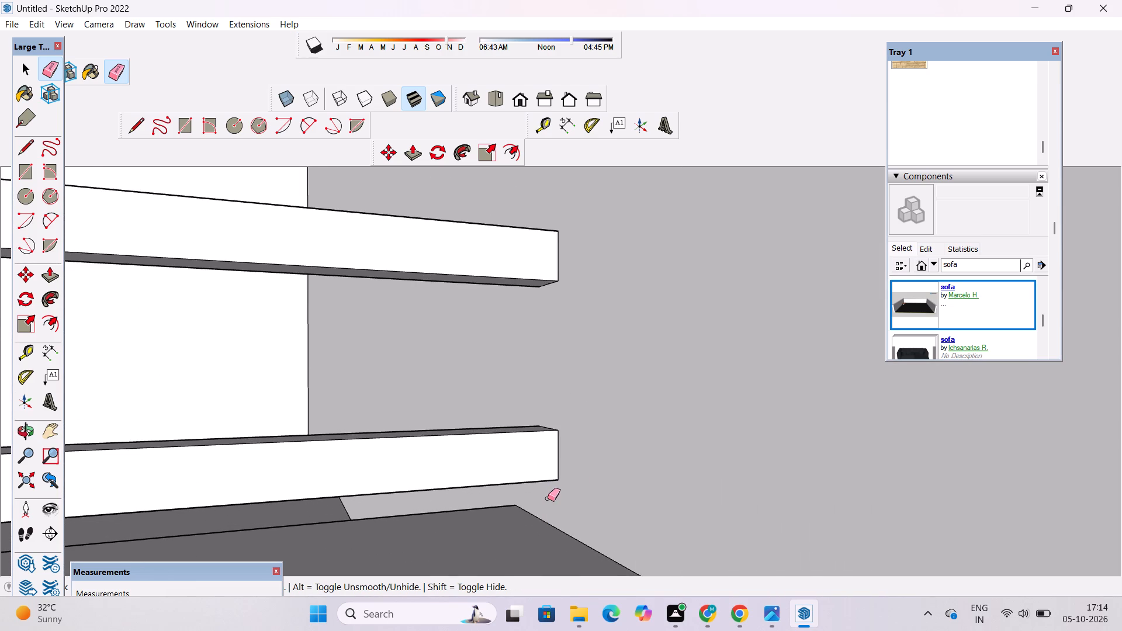
Examine the three-bar railing and the upper recess from several angles.
scroll(548, 498, "down", 4)
key("o")
scroll(549, 498, "down", 5)
left_click_drag(715, 513, 645, 522)
scroll(460, 490, "down", 5)
left_click_drag(400, 491, 608, 497, "shift")
left_click_drag(609, 509, 594, 575)
left_click_drag(503, 580, 752, 459, "shift")
scroll(750, 426, "down", 9)
left_click_drag(753, 482, 711, 488)
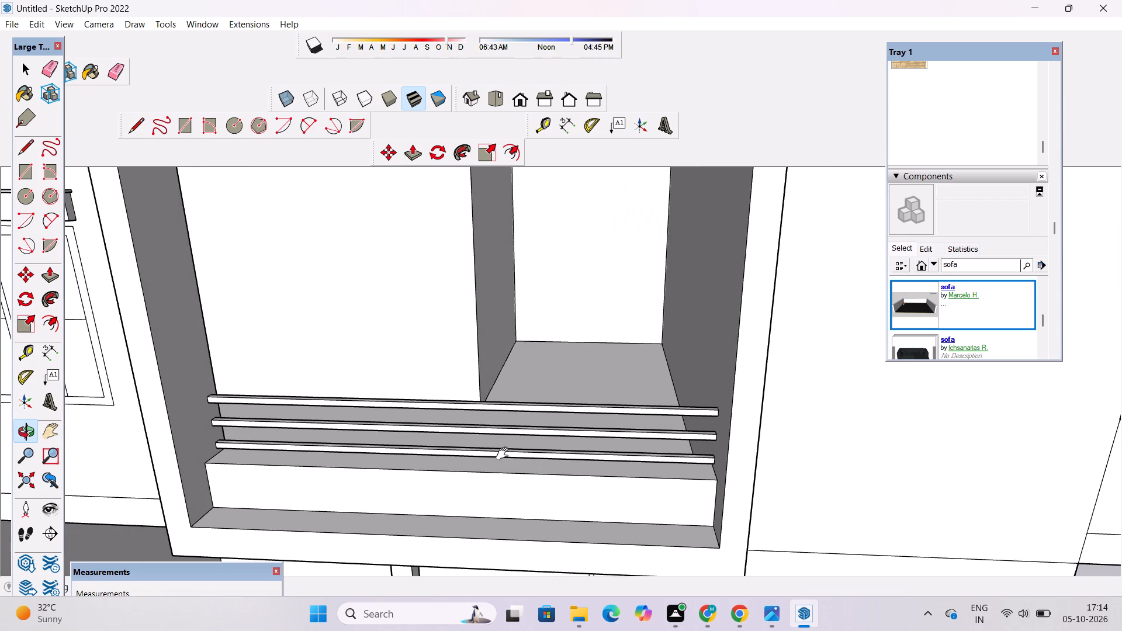
left_click_drag(505, 454, 563, 489, "shift")
left_click_drag(581, 511, 551, 386)
scroll(539, 385, "down", 4)
left_click_drag(579, 399, 576, 480, "shift")
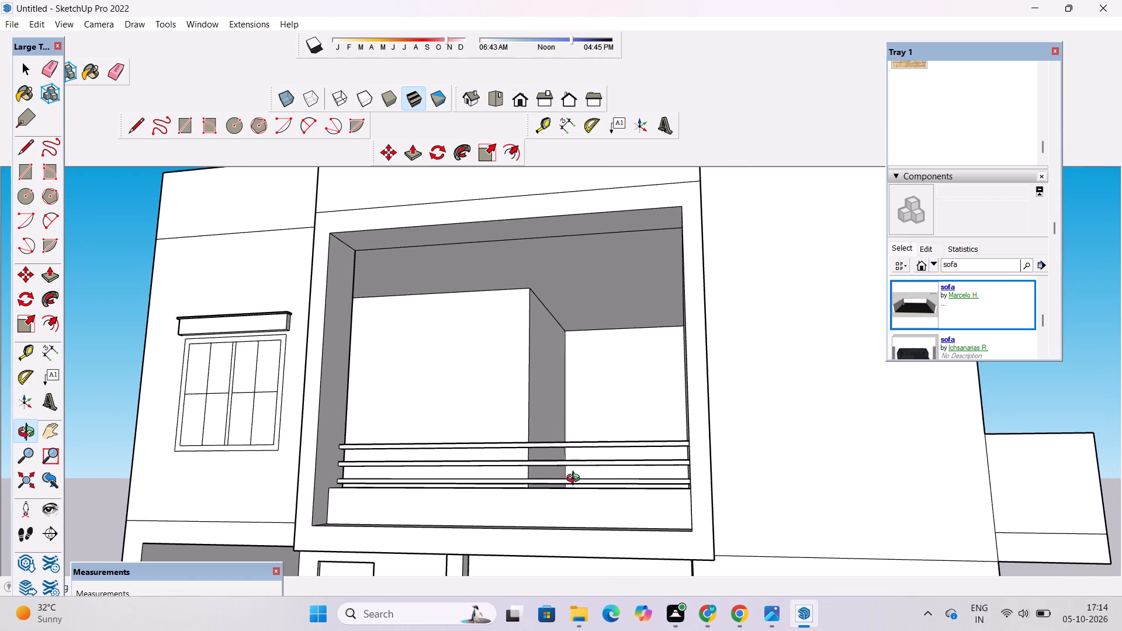
Erase the line running across the ceiling of the upper recess near its front edge.
left_click_drag(562, 440, 573, 342)
left_click_drag(577, 336, 597, 466)
scroll(557, 425, "up", 9)
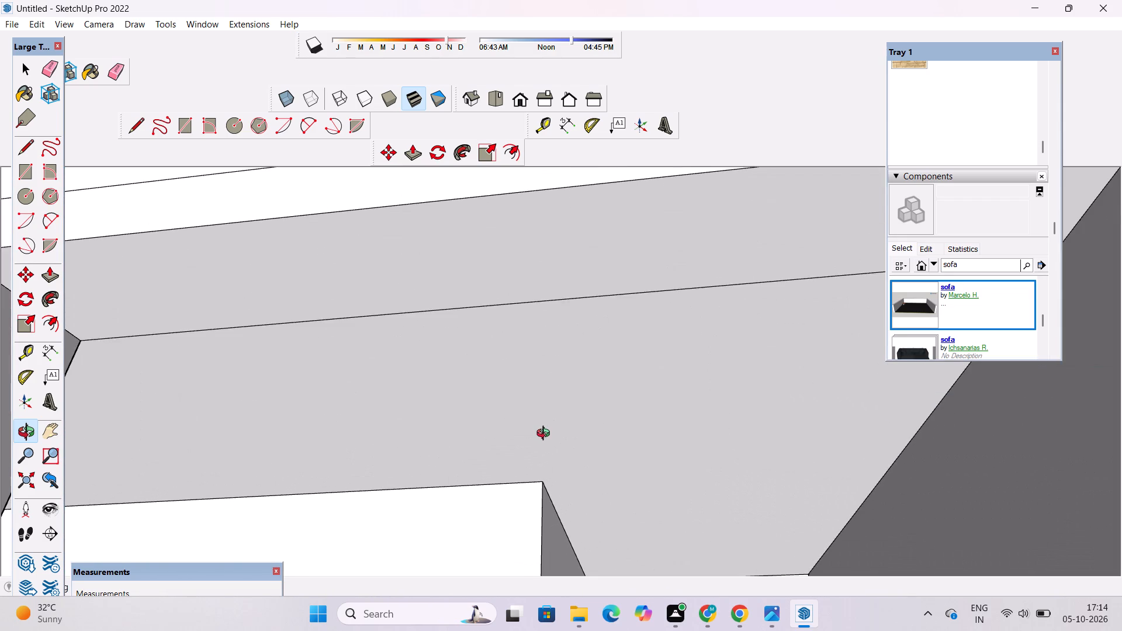
scroll(522, 426, "down", 5)
key("e")
scroll(490, 435, "down", 2)
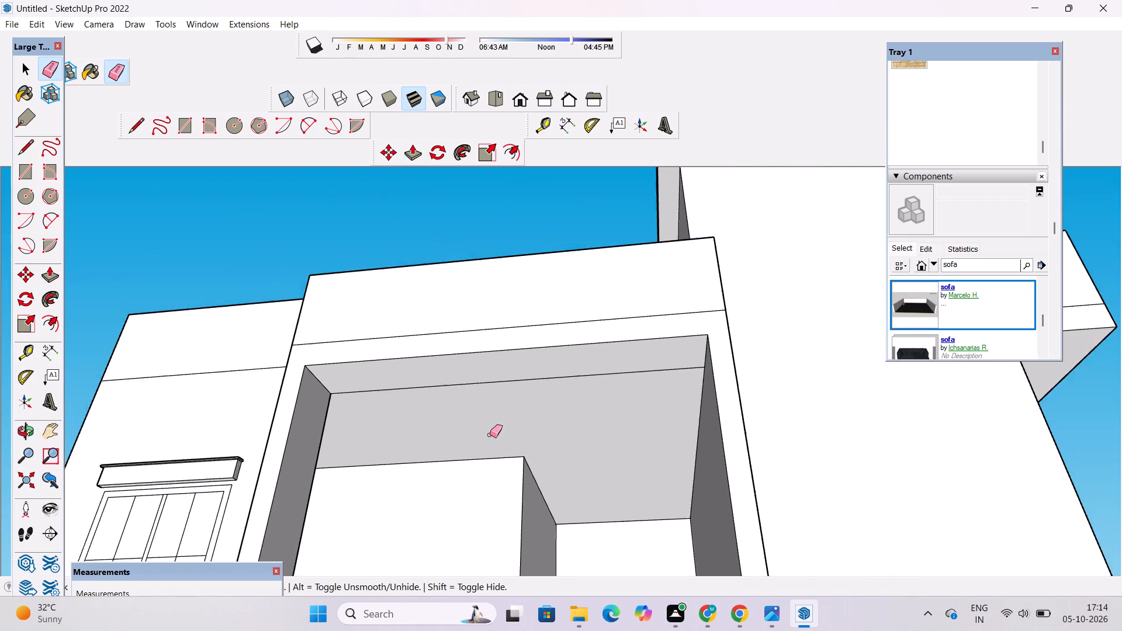
scroll(490, 435, "down", 2)
left_click_drag(554, 371, 557, 389)
Examine the house's front and the upper recess with its railing from a distance.
key("o")
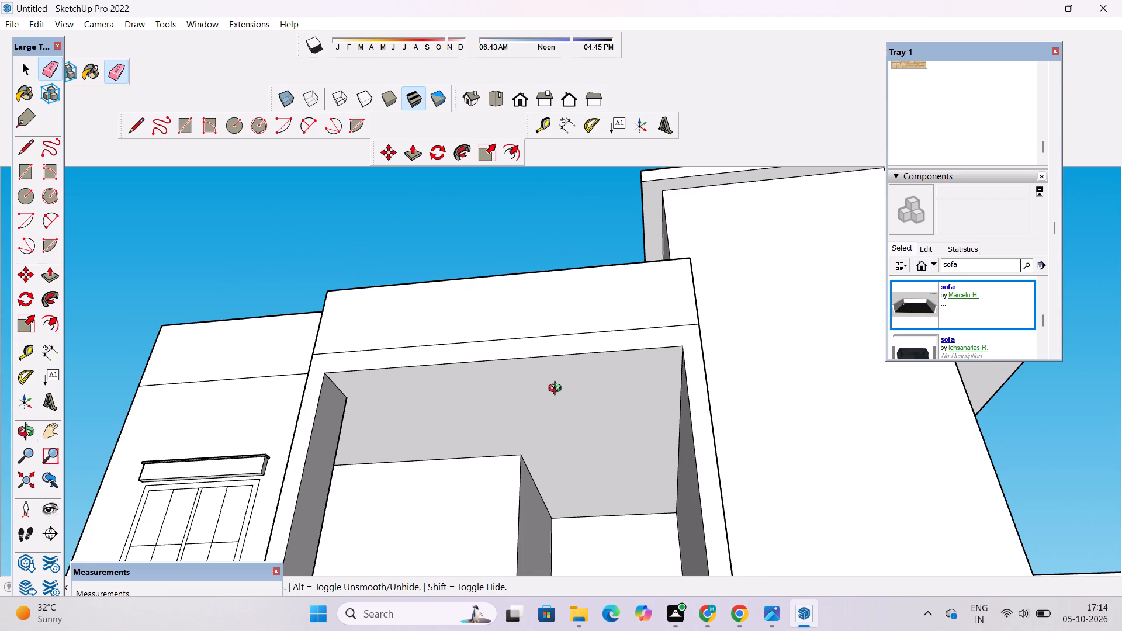
left_click_drag(605, 434, 629, 551)
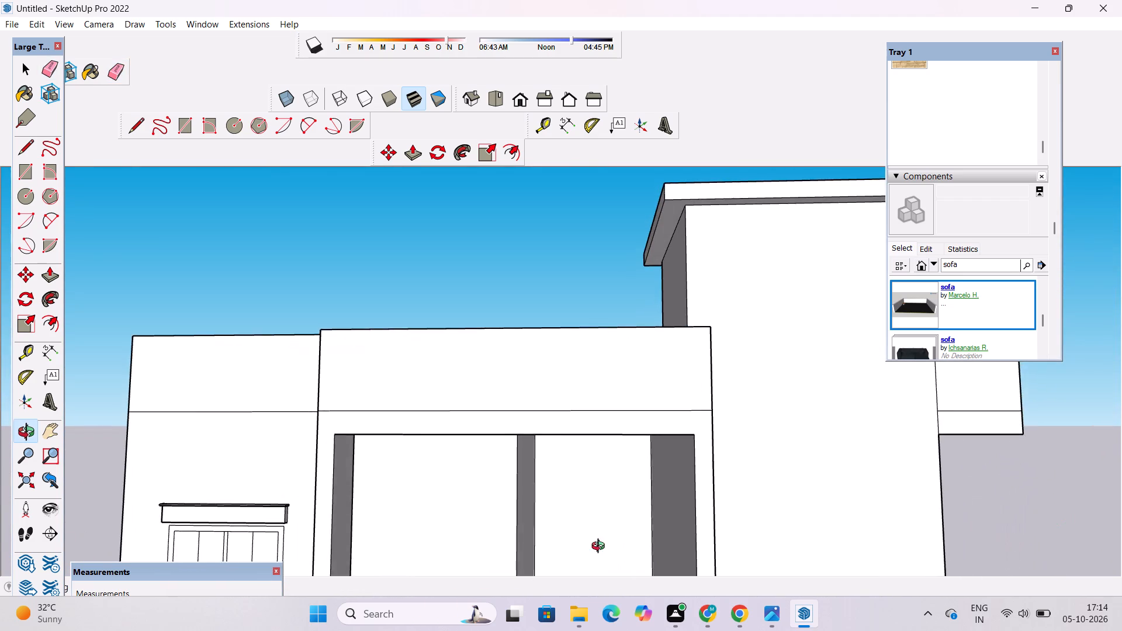
left_click_drag(588, 545, 562, 493, "shift")
scroll(553, 442, "down", 5)
left_click_drag(552, 464, 565, 529)
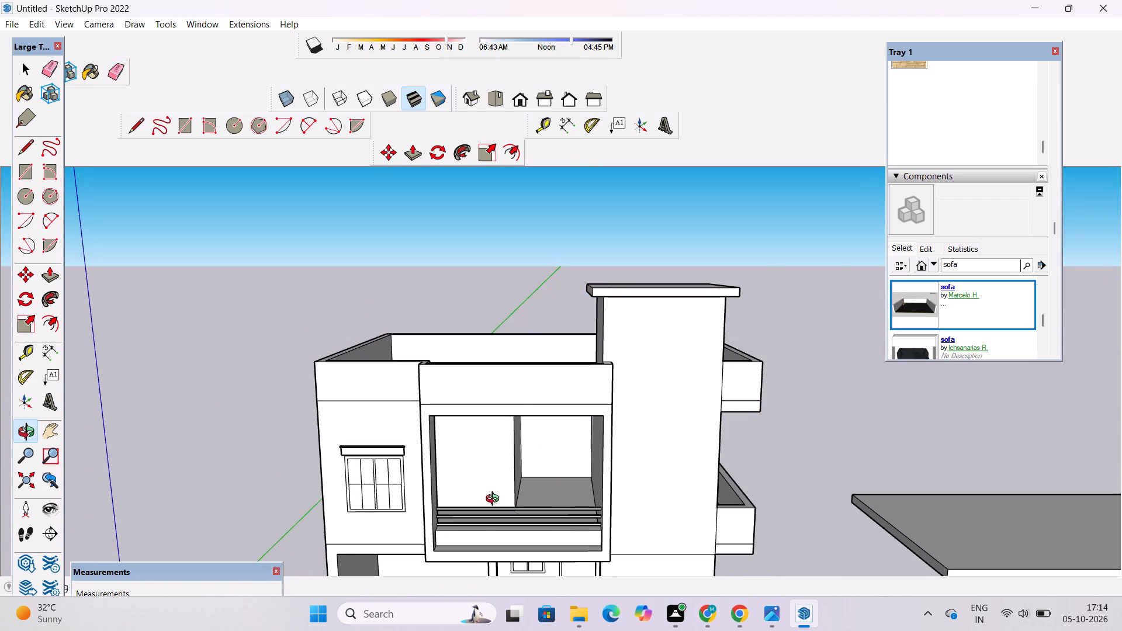
scroll(502, 494, "up", 1)
left_click_drag(507, 491, 482, 483)
scroll(447, 476, "up", 1)
left_click_drag(439, 476, 476, 477, "shift")
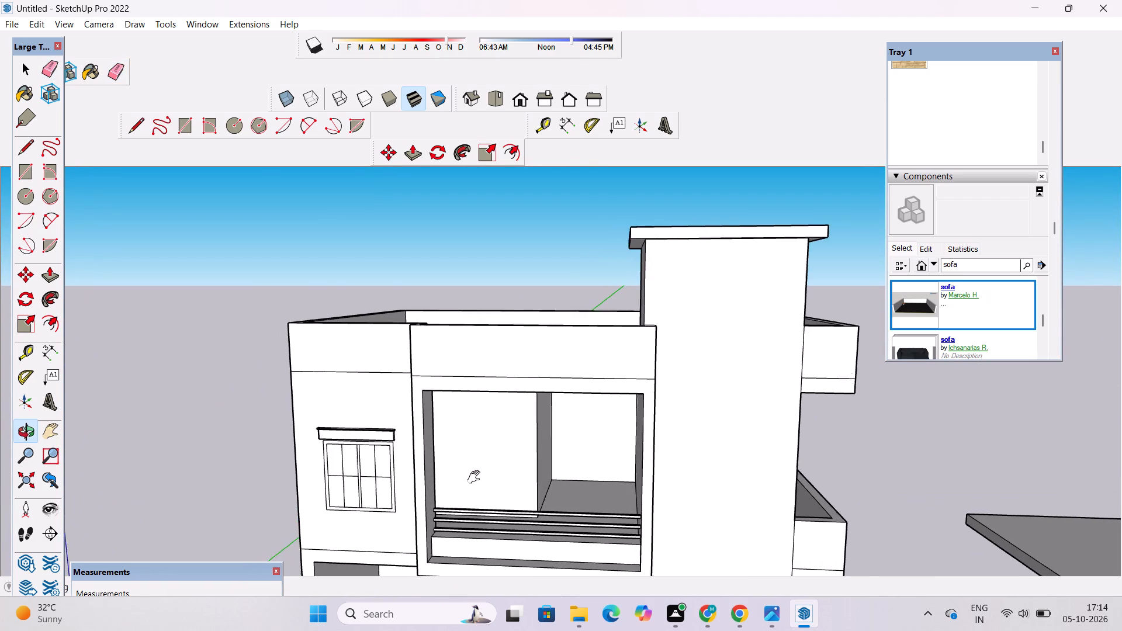
left_click_drag(476, 477, 477, 477, "shift")
scroll(477, 478, "up", 1)
scroll(495, 468, "down", 3)
scroll(500, 466, "up", 1)
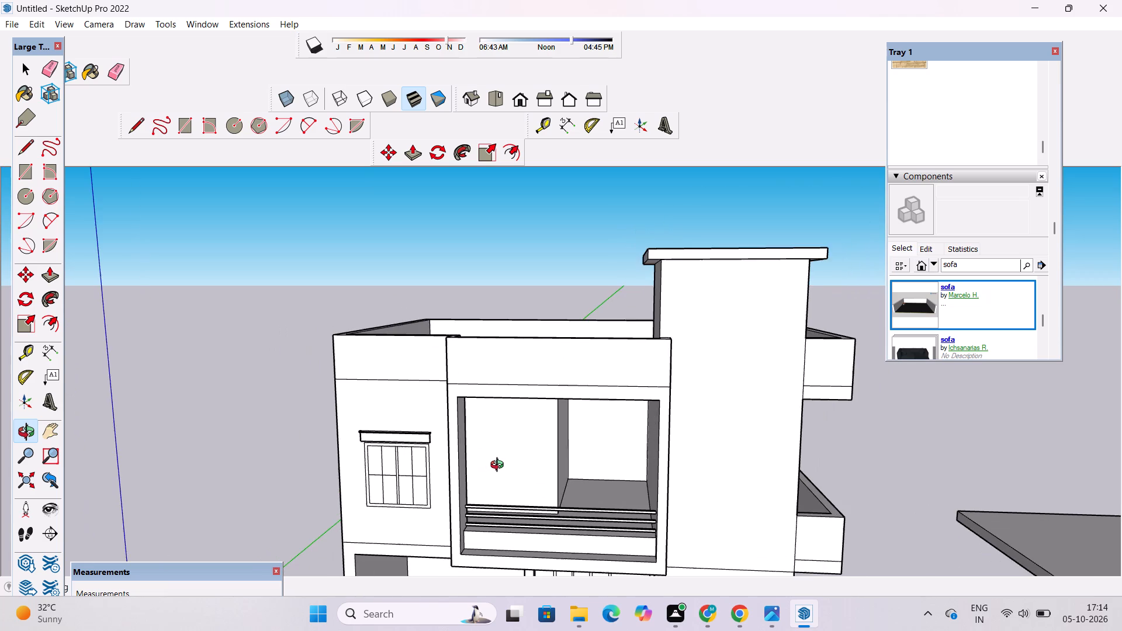
Draw a window rectangle about 10' 9 7/16" wide and 12' 10 3/4" high on the upper recess's nearer back wall, above the railing.
left_click_drag(500, 466, 489, 474, "shift")
scroll(488, 476, "up", 3)
left_click_drag(488, 476, 475, 487, "shift")
left_click_drag(474, 487, 474, 468)
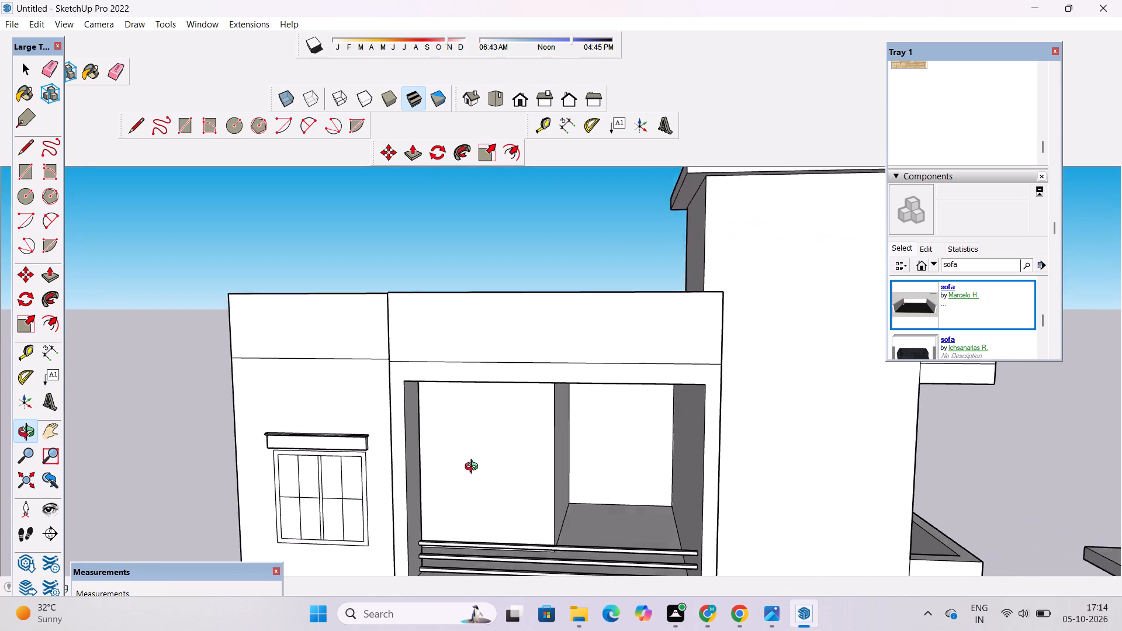
left_click_drag(474, 468, 481, 452)
left_click_drag(497, 448, 515, 453)
left_click_drag(516, 462, 518, 445, "shift")
key("r")
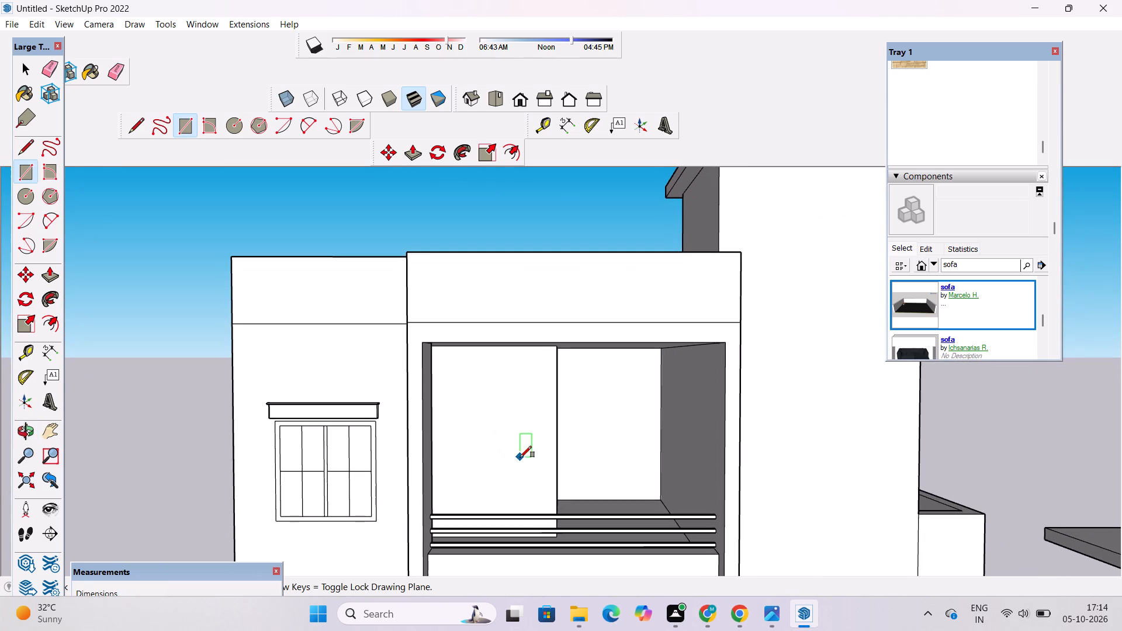
left_click(538, 469)
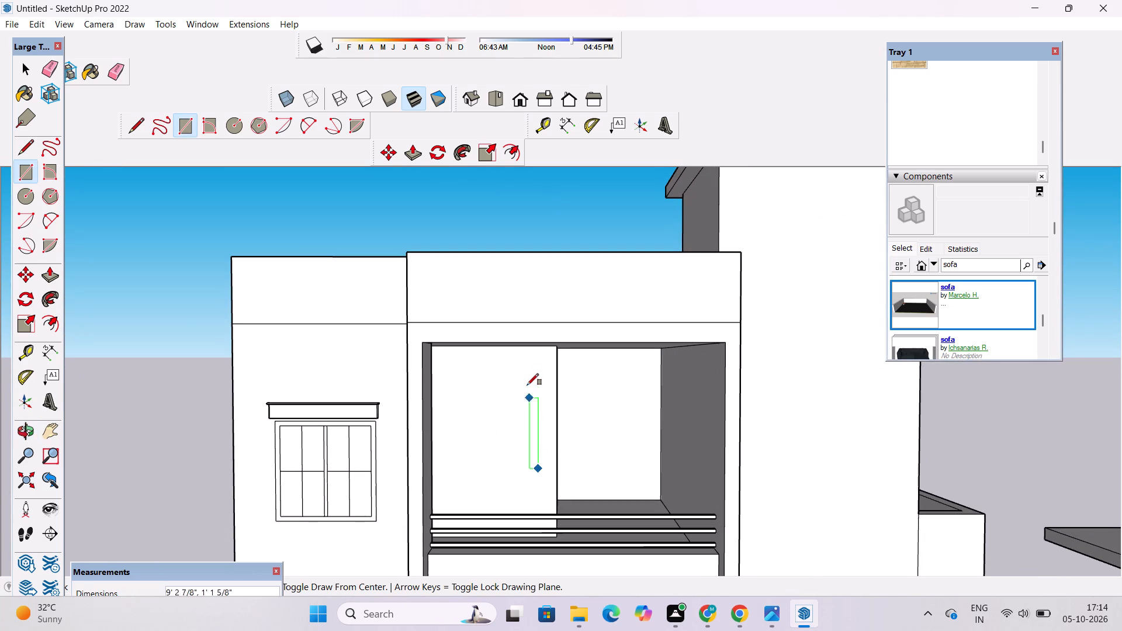
left_click(455, 370)
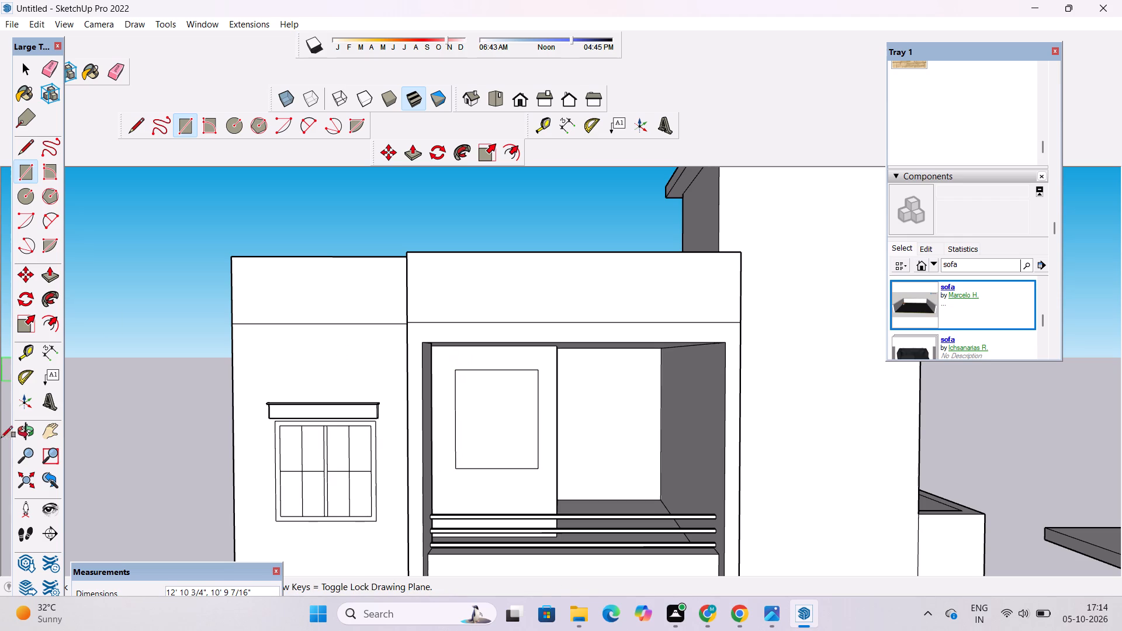
Offset the new window rectangle's outline inward by 6" to form the frame.
left_click(51, 321)
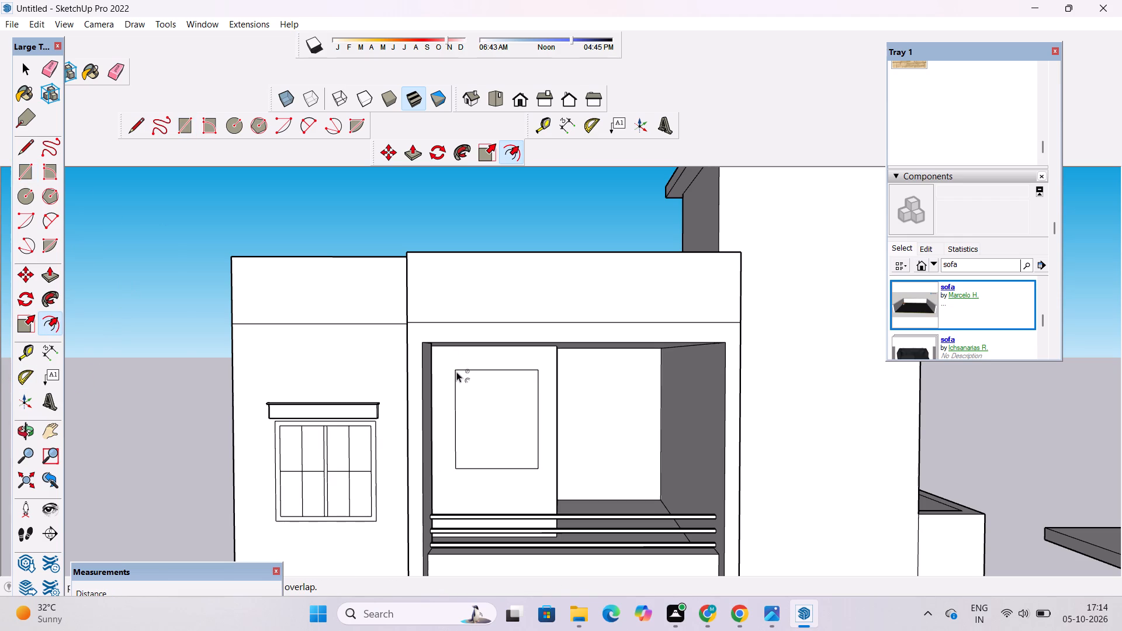
left_click(500, 374)
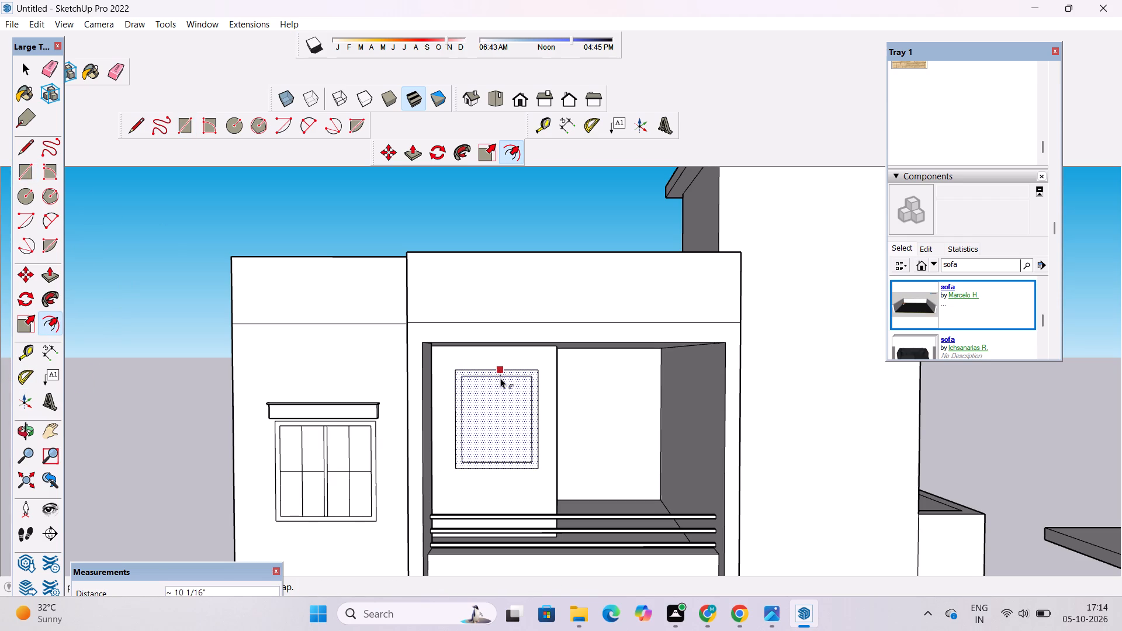
type("6\"")
key("Return")
Place a vertical guide through the middle of the window, about 4' 10 3/4" from the frame's inner side edge.
scroll(326, 398, "down", 4)
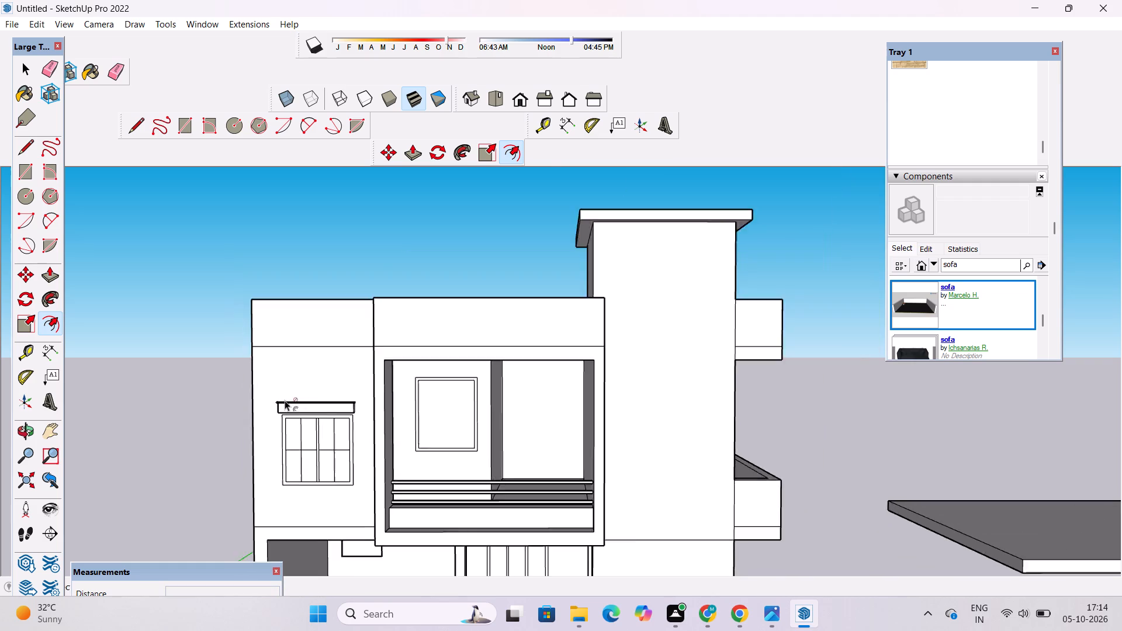
scroll(285, 400, "down", 1)
scroll(390, 403, "up", 3)
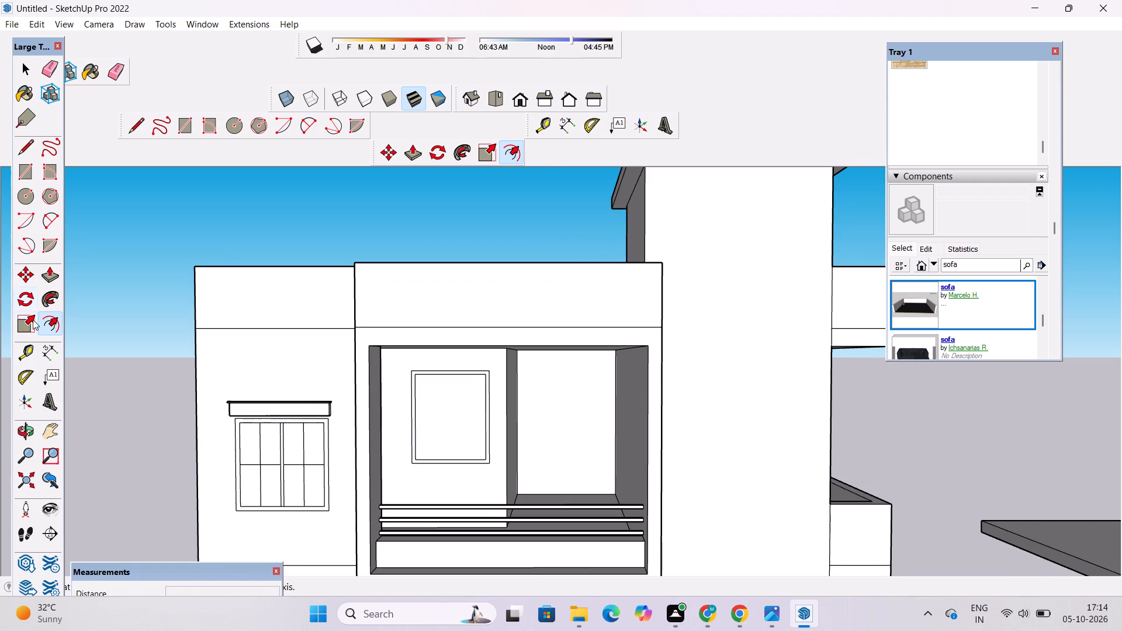
left_click(25, 348)
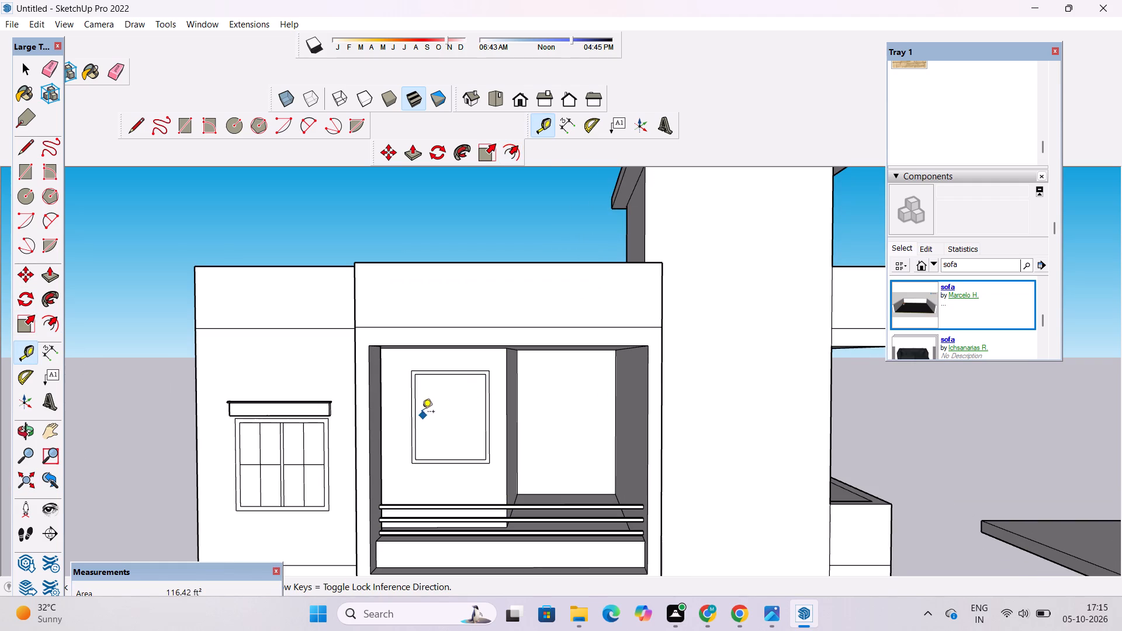
left_click(417, 417)
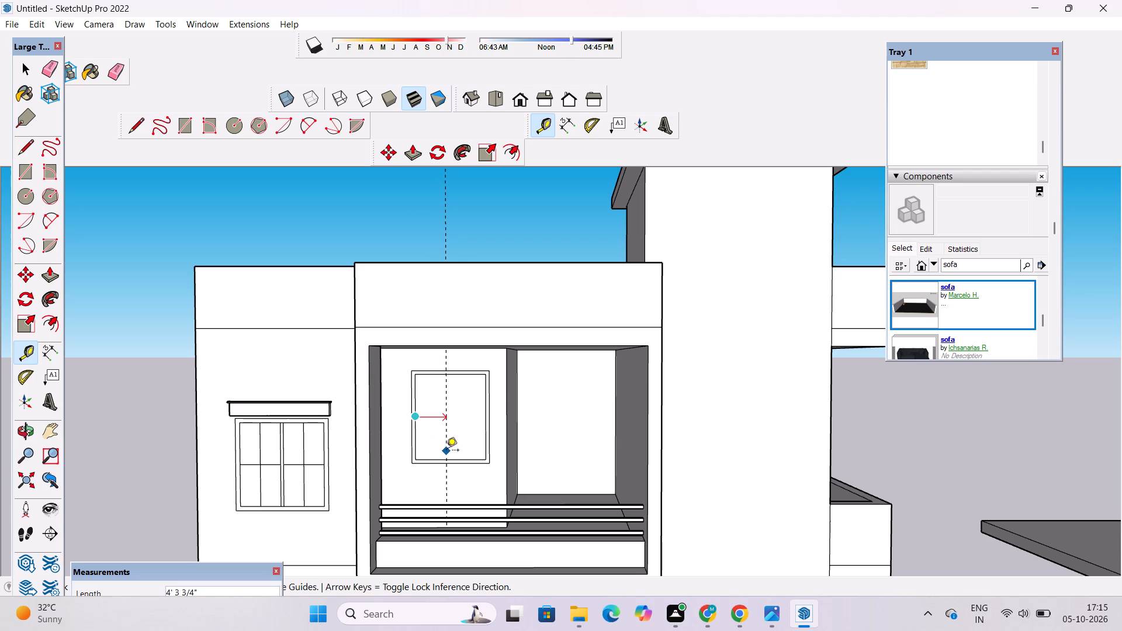
scroll(439, 450, "down", 4)
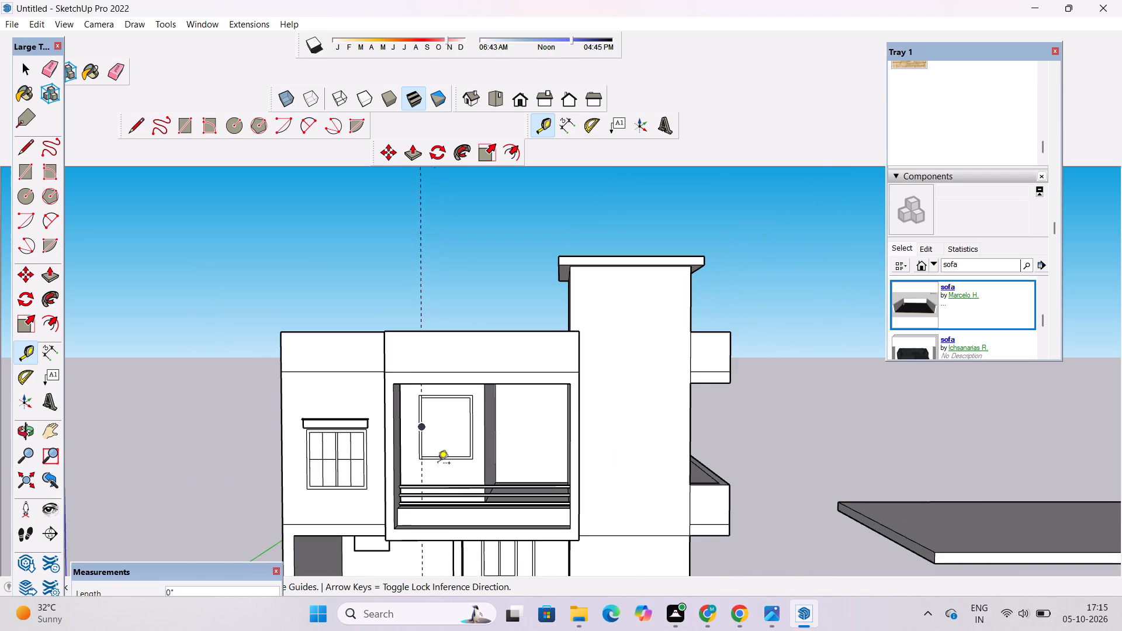
scroll(438, 464, "up", 8)
scroll(430, 463, "down", 5)
scroll(445, 405, "up", 8)
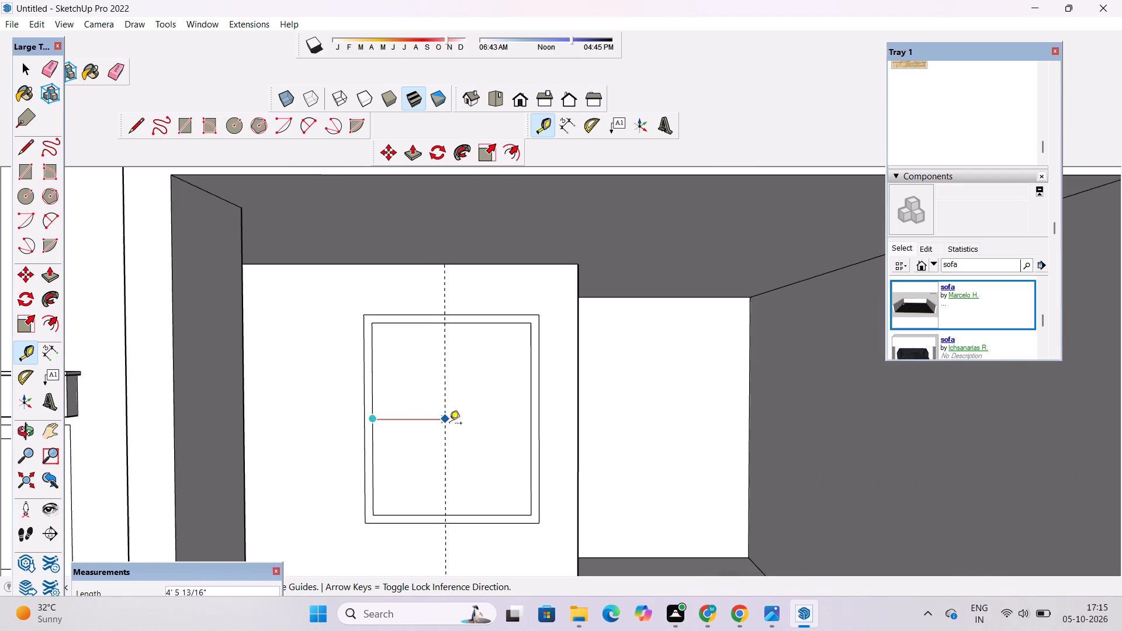
left_click(451, 516)
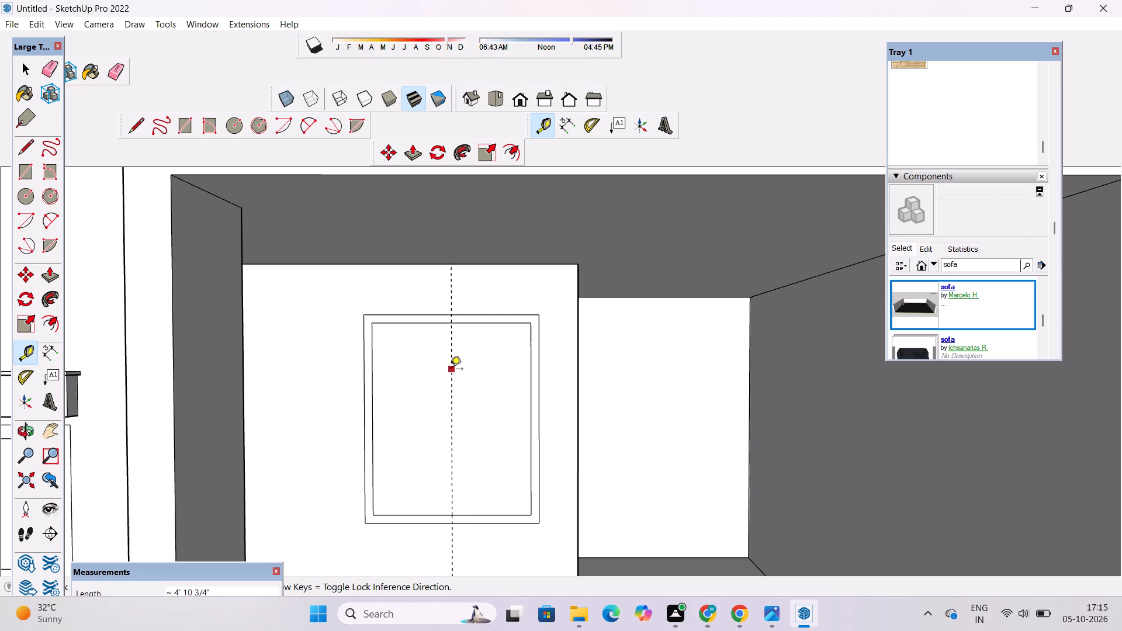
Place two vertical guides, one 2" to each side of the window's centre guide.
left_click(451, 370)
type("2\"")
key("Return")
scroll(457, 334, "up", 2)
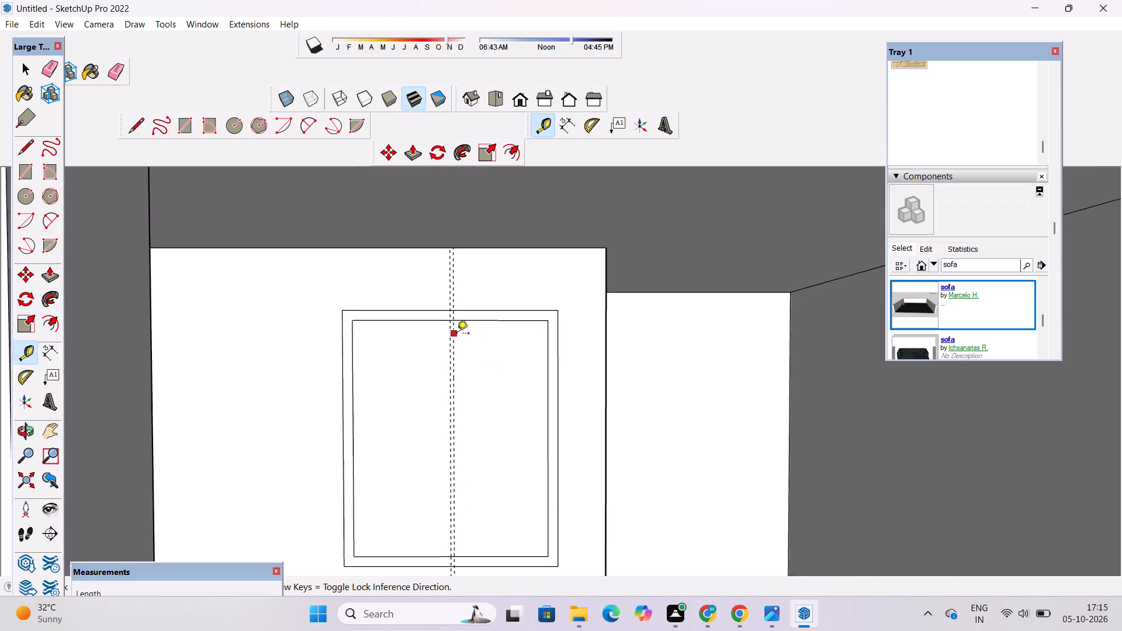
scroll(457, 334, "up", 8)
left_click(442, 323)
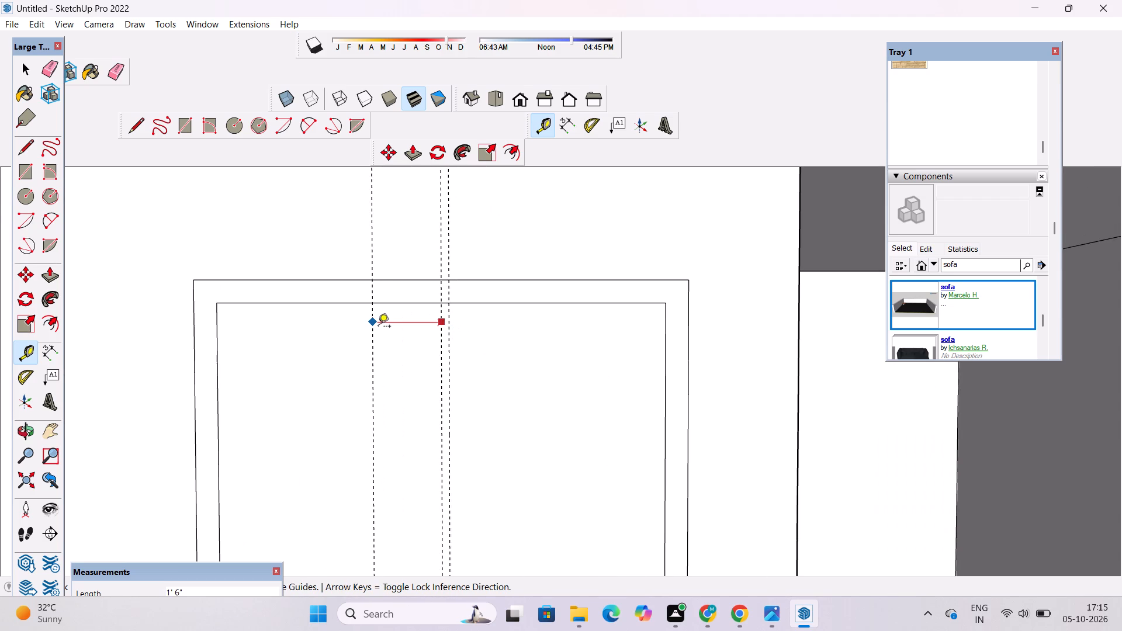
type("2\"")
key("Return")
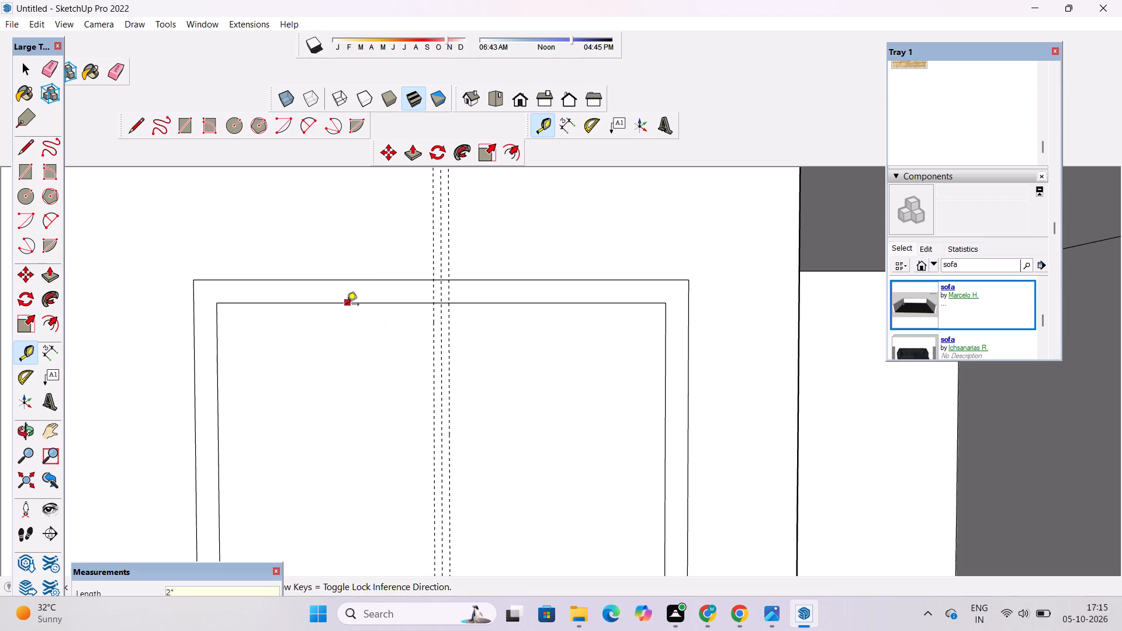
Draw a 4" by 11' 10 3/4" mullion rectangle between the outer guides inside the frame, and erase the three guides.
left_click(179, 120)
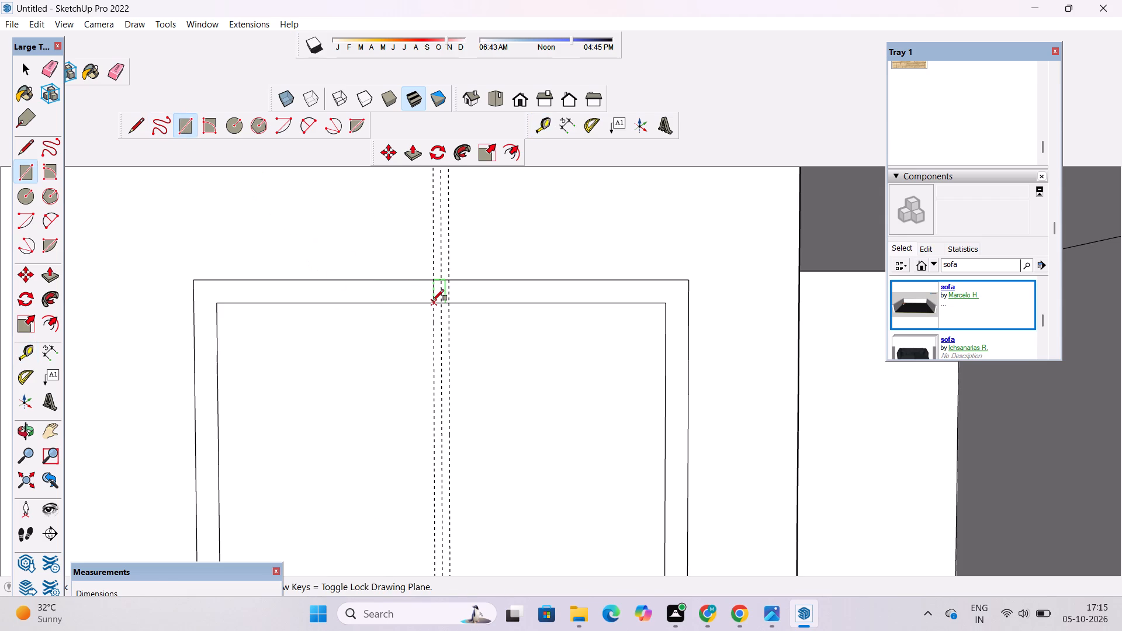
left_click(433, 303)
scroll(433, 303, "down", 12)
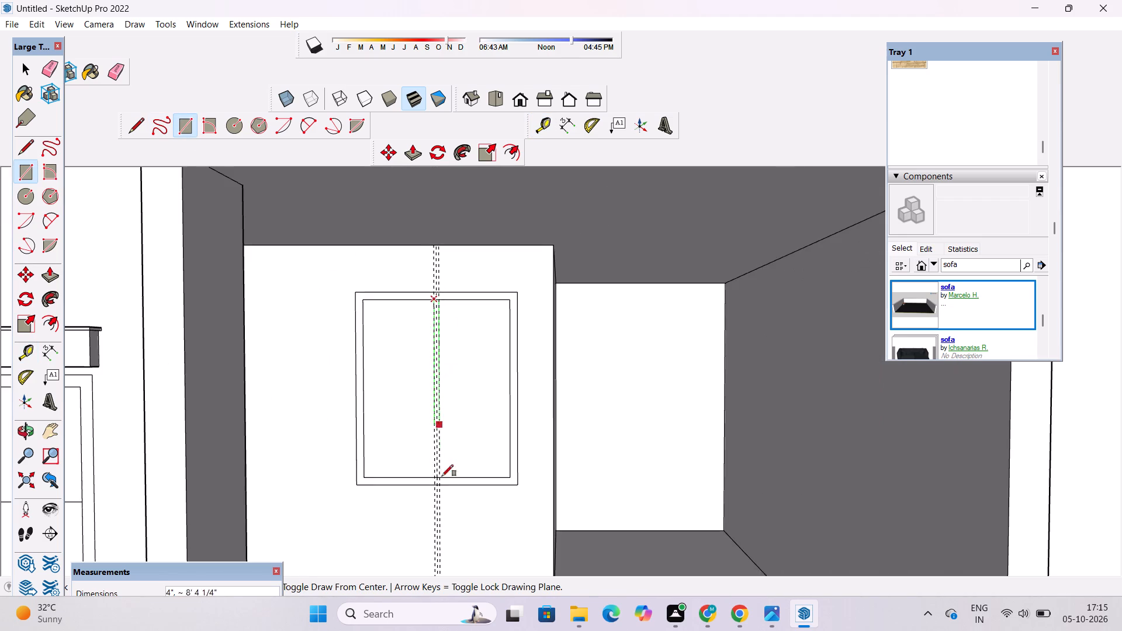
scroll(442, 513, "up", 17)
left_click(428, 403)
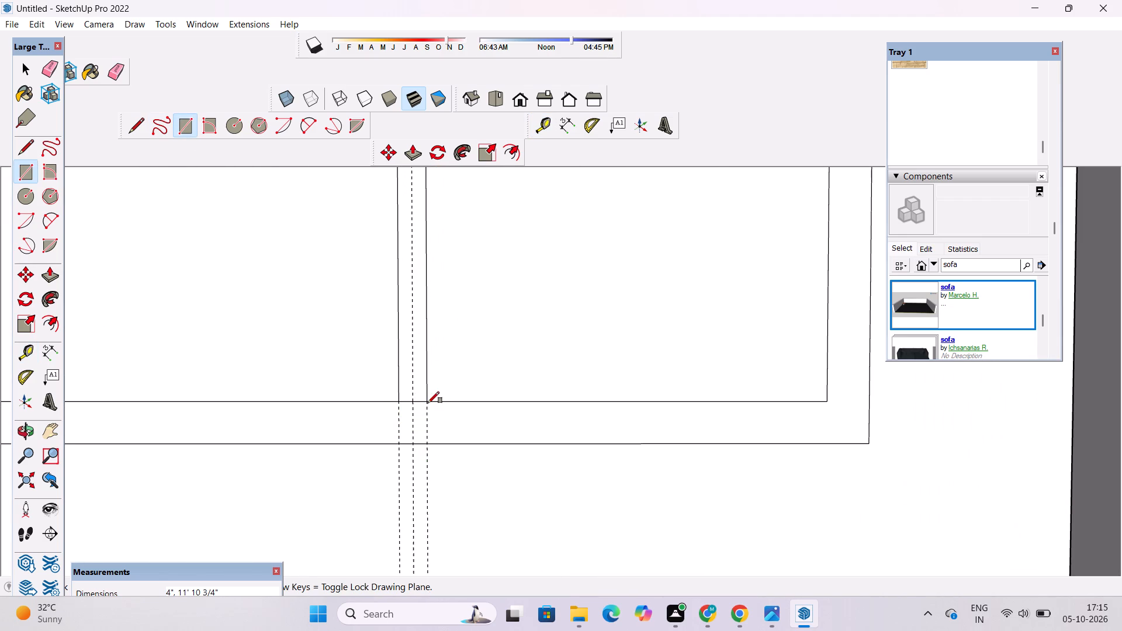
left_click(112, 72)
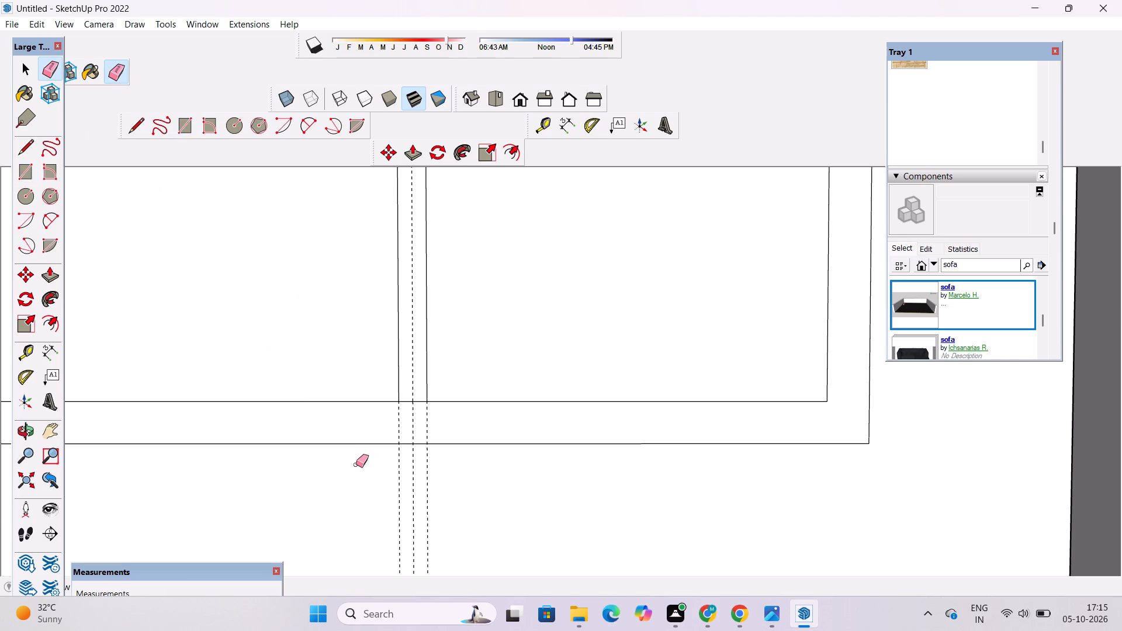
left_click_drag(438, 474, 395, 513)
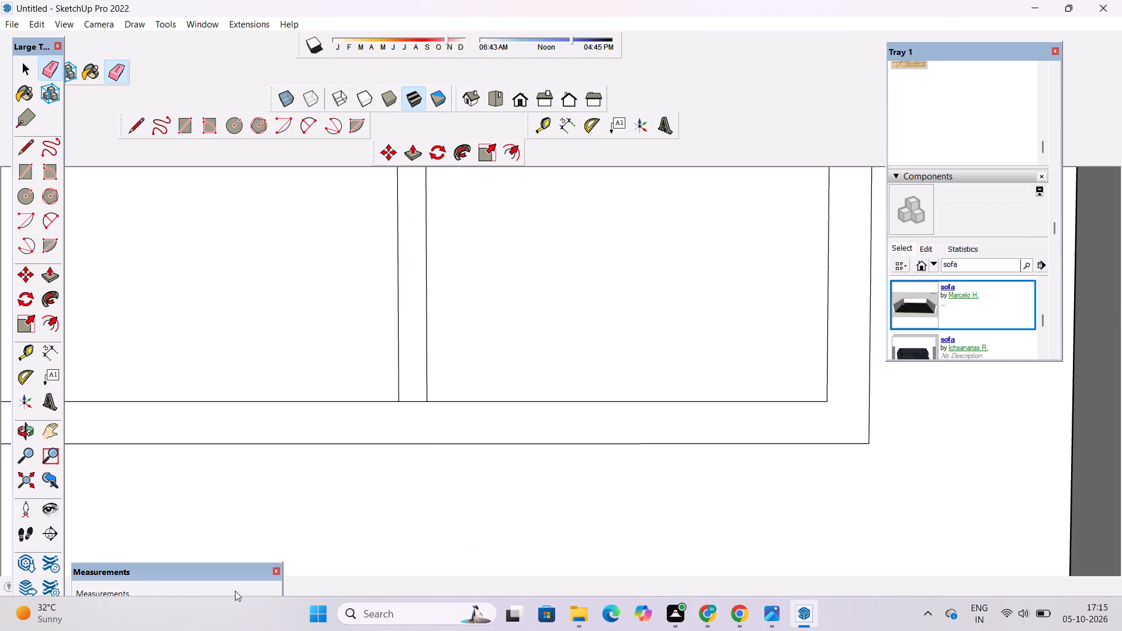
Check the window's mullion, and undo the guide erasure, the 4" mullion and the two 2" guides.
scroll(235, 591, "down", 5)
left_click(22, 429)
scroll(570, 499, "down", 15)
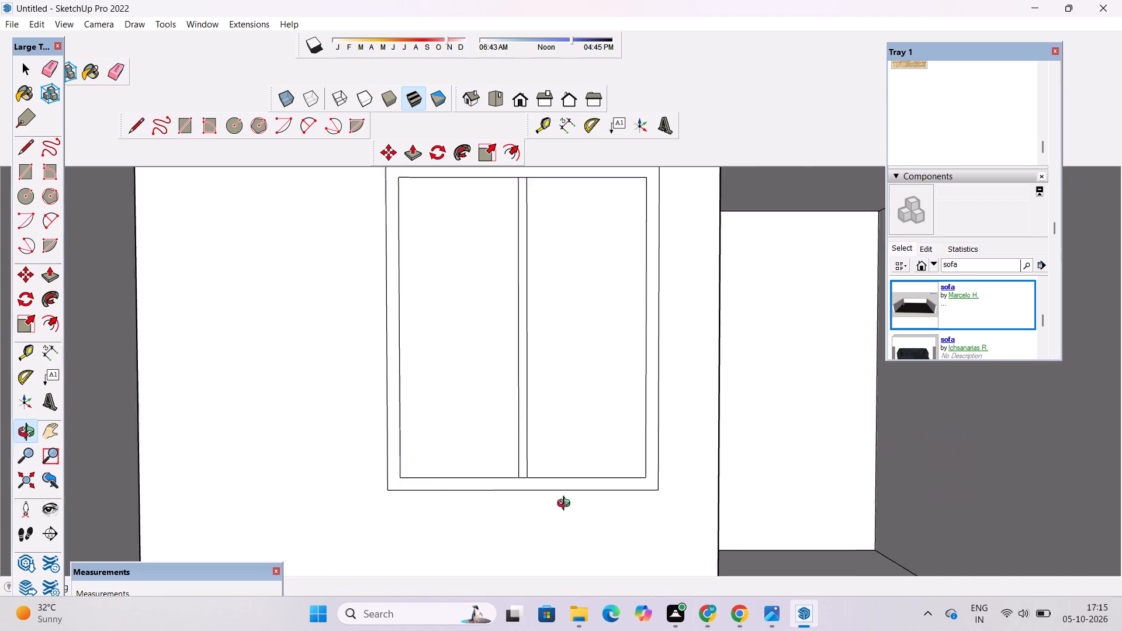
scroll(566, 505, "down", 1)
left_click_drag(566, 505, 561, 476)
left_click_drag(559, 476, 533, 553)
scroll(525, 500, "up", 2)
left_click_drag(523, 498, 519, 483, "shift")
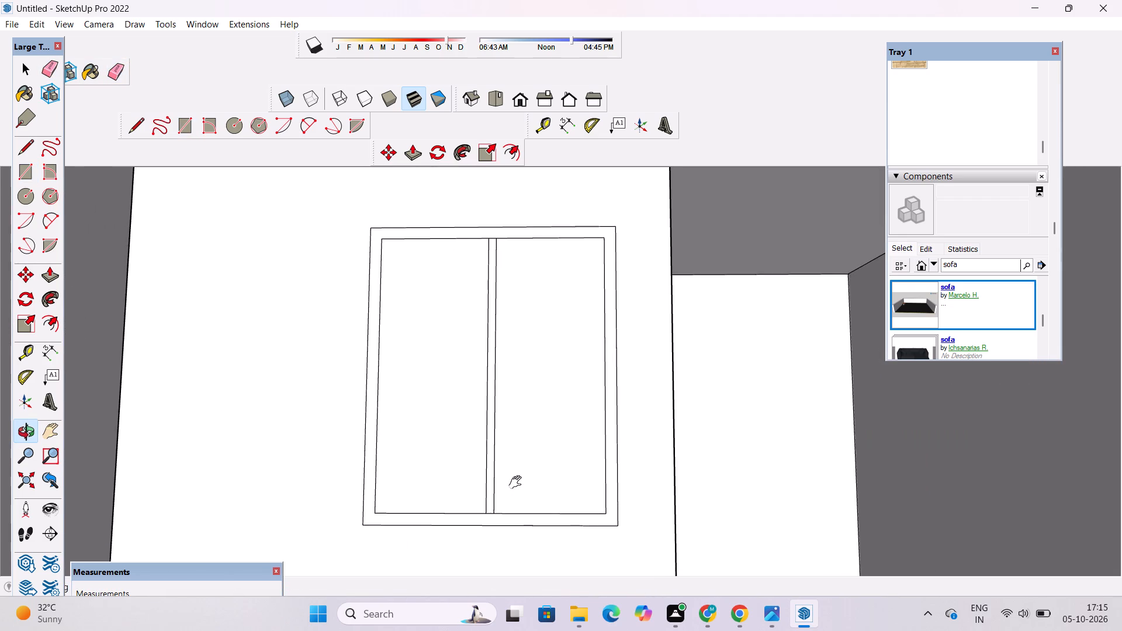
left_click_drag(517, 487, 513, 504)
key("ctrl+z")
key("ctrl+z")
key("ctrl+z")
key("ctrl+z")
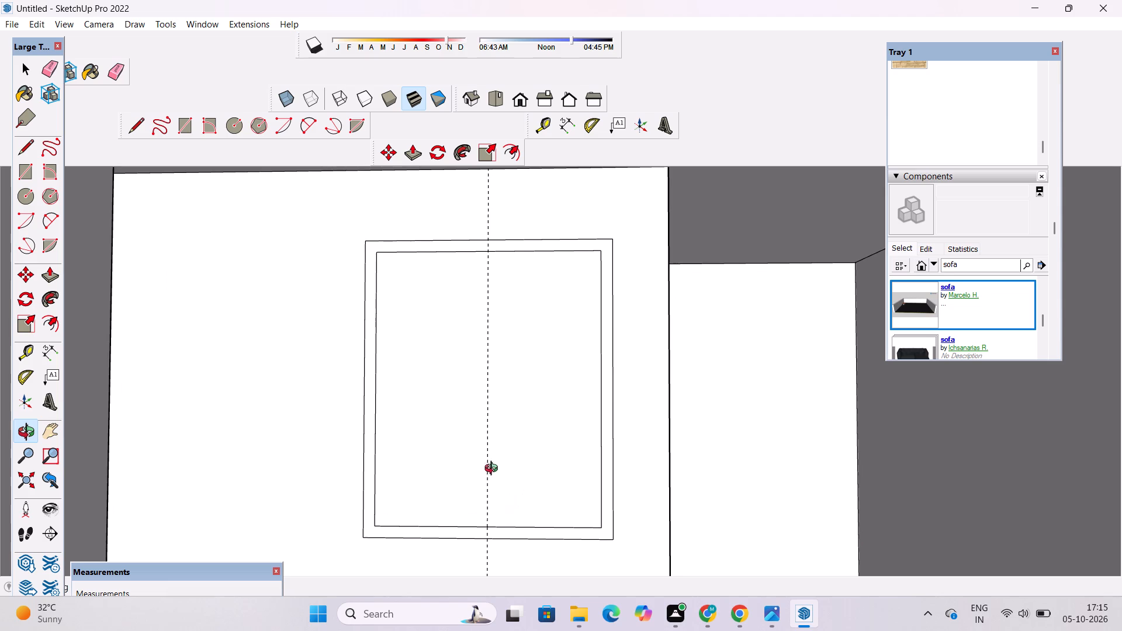
Place two vertical guides, one 3" to each side of the window's centre guide.
key("t")
left_click(485, 414)
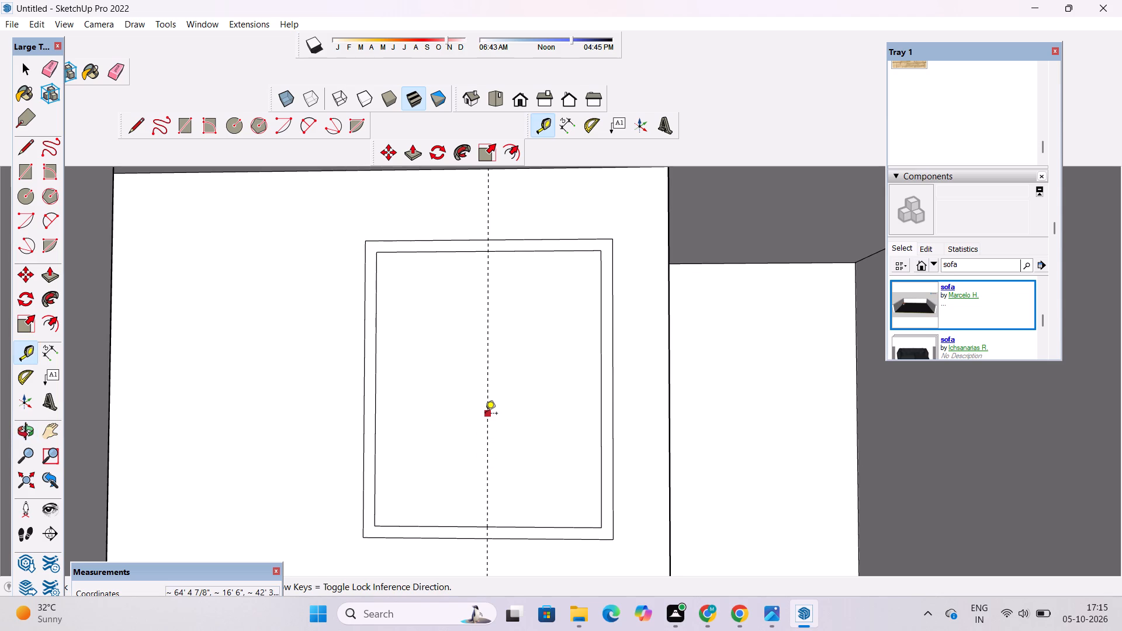
type("3\"")
key("Return")
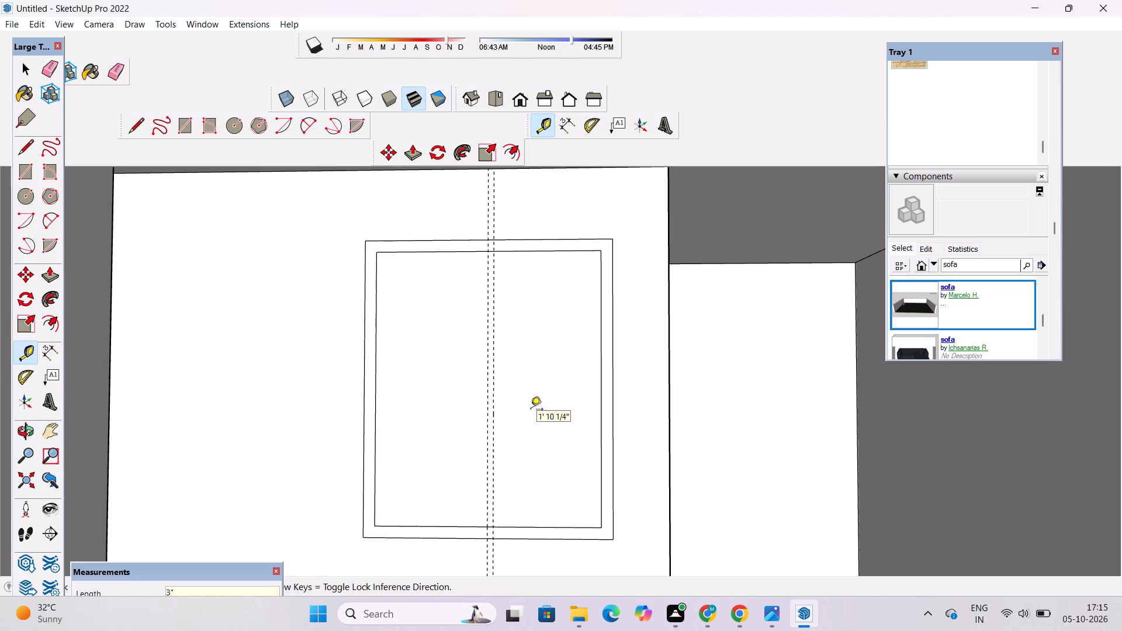
left_click(484, 303)
type("3\"")
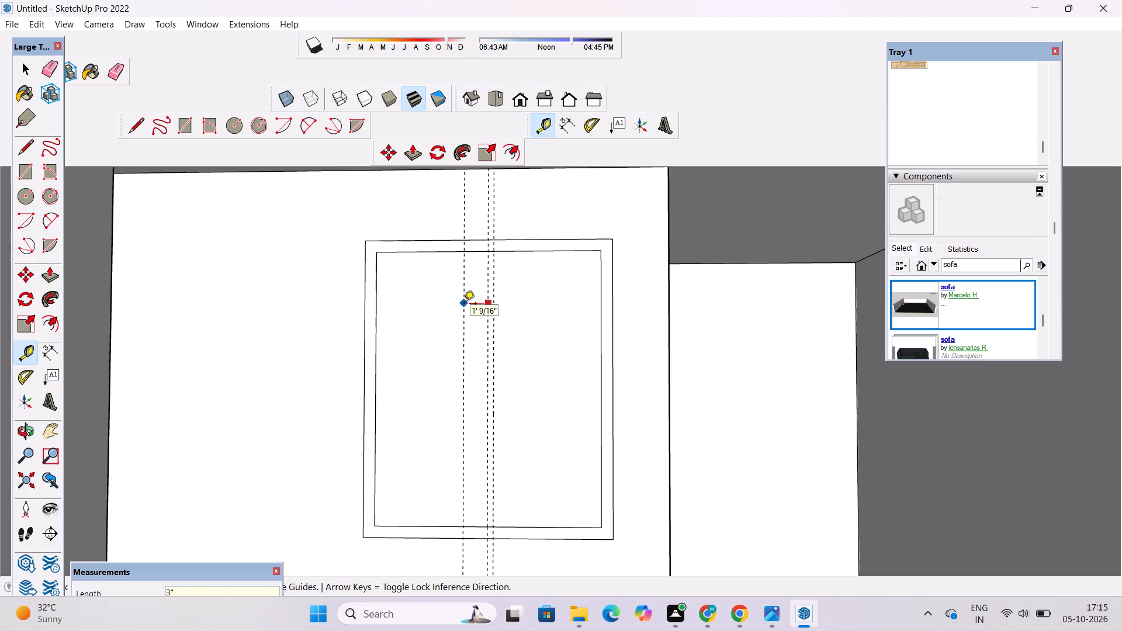
key("Return")
Draw a 6" by 11' 10 3/4" mullion rectangle between the outer guides inside the frame, and erase the three guides.
left_click(179, 123)
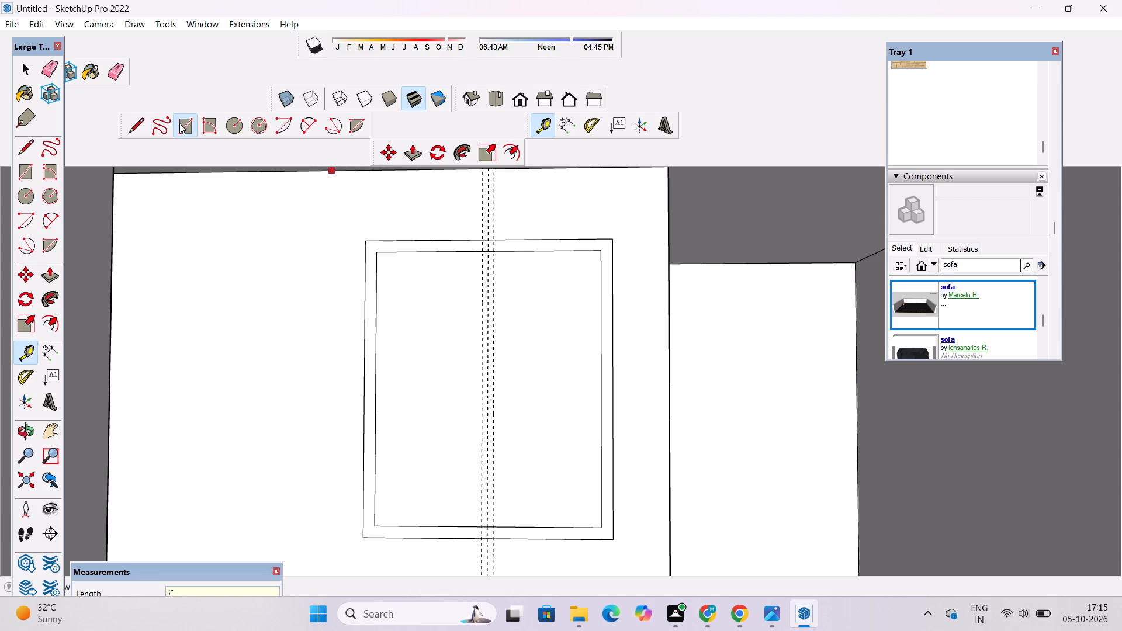
left_click(481, 251)
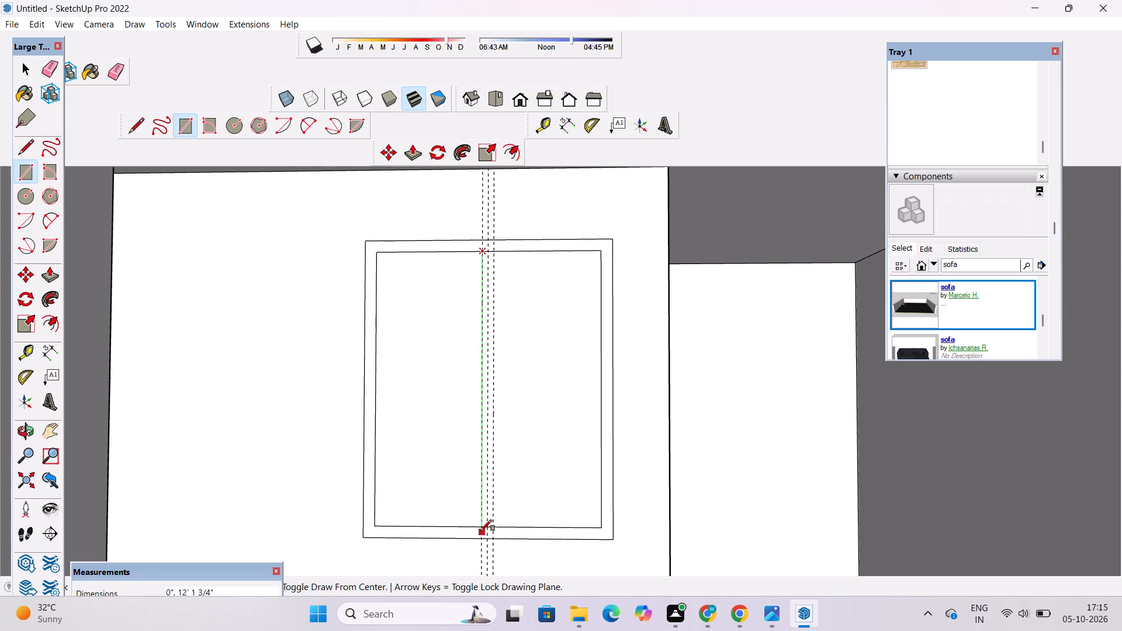
left_click(496, 526)
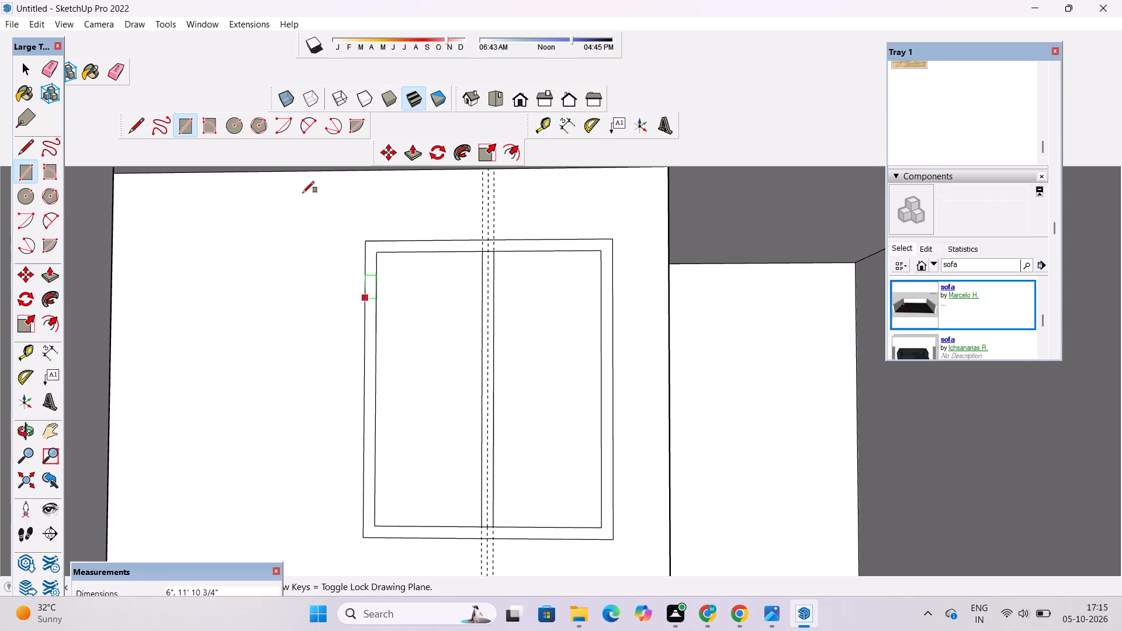
left_click(120, 75)
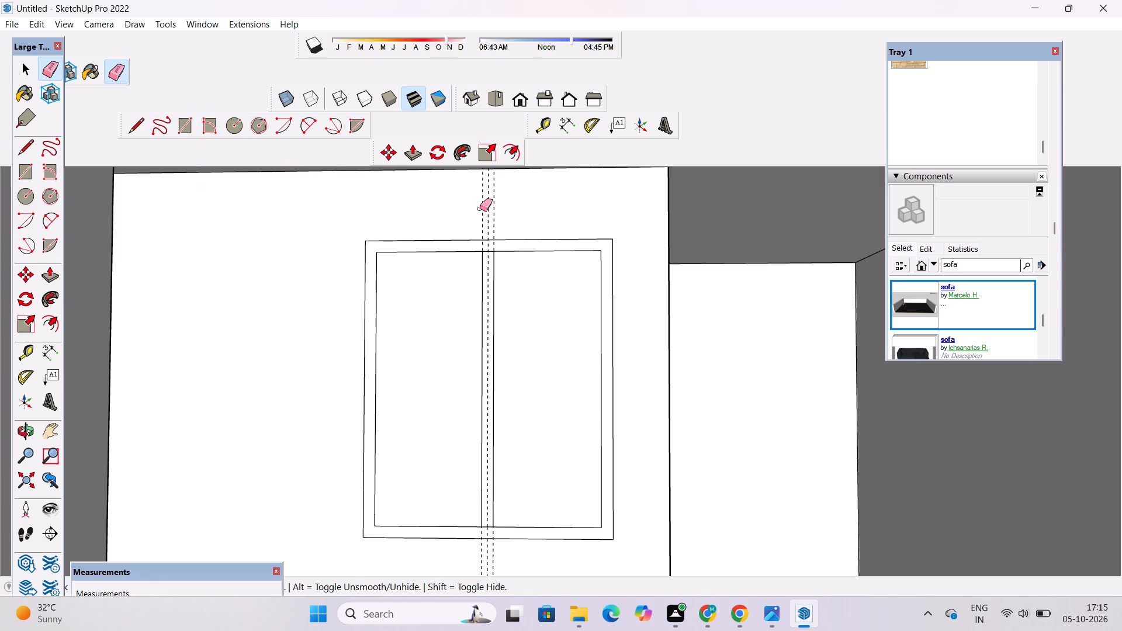
left_click_drag(480, 209, 496, 220)
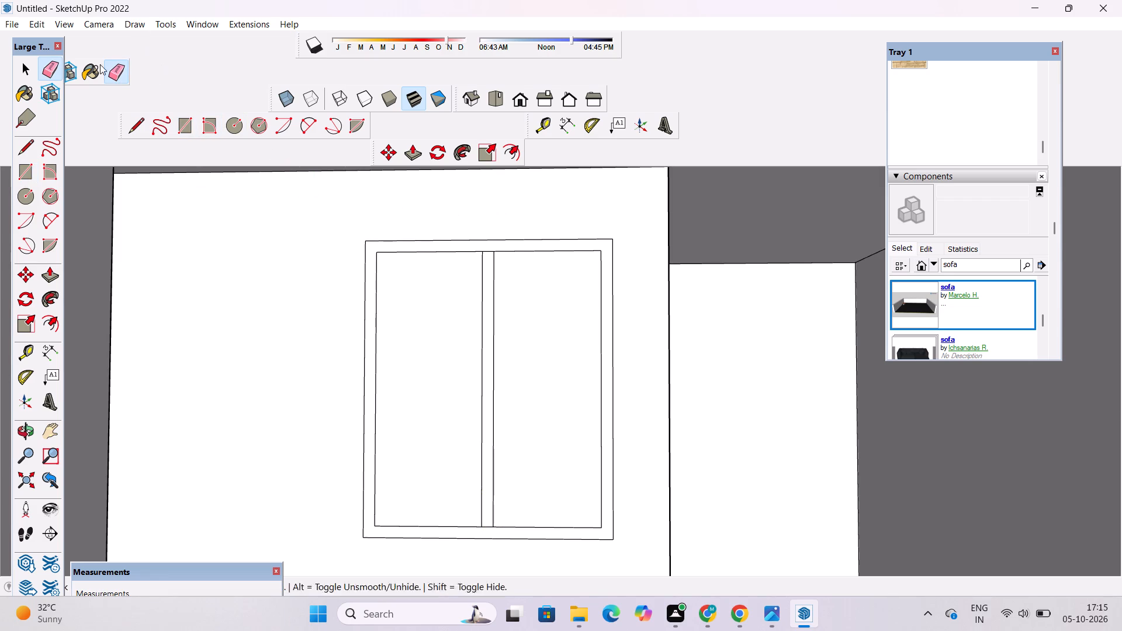
Examine the two-pane window in the upper recess together with the rest of the house's front.
left_click(32, 431)
scroll(257, 362, "down", 7)
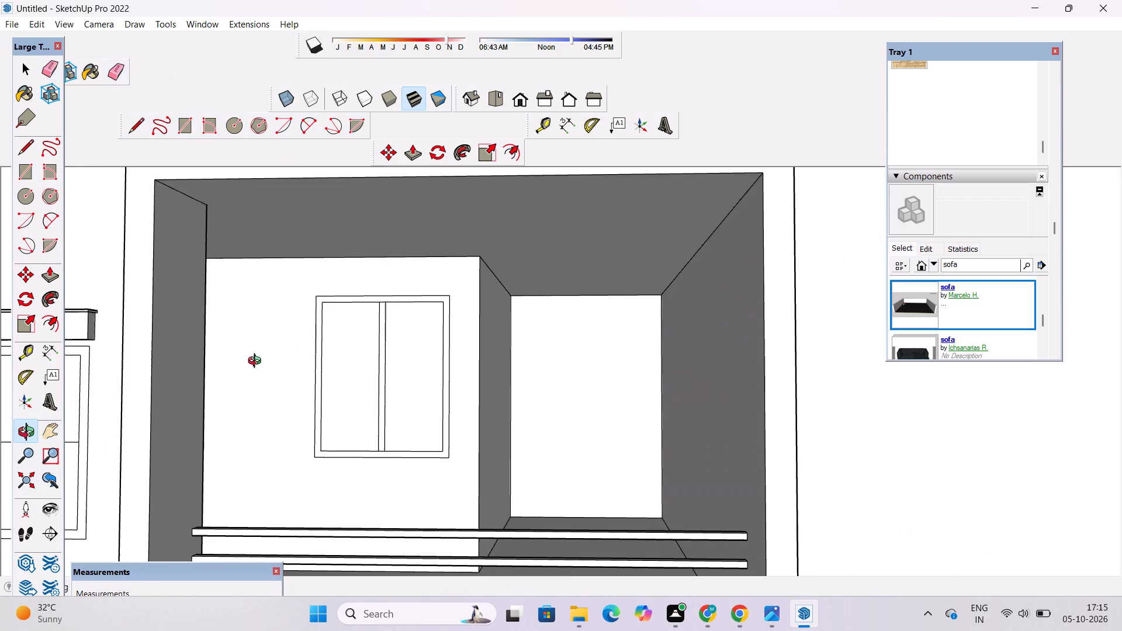
scroll(485, 244, "down", 3)
scroll(482, 321, "down", 4)
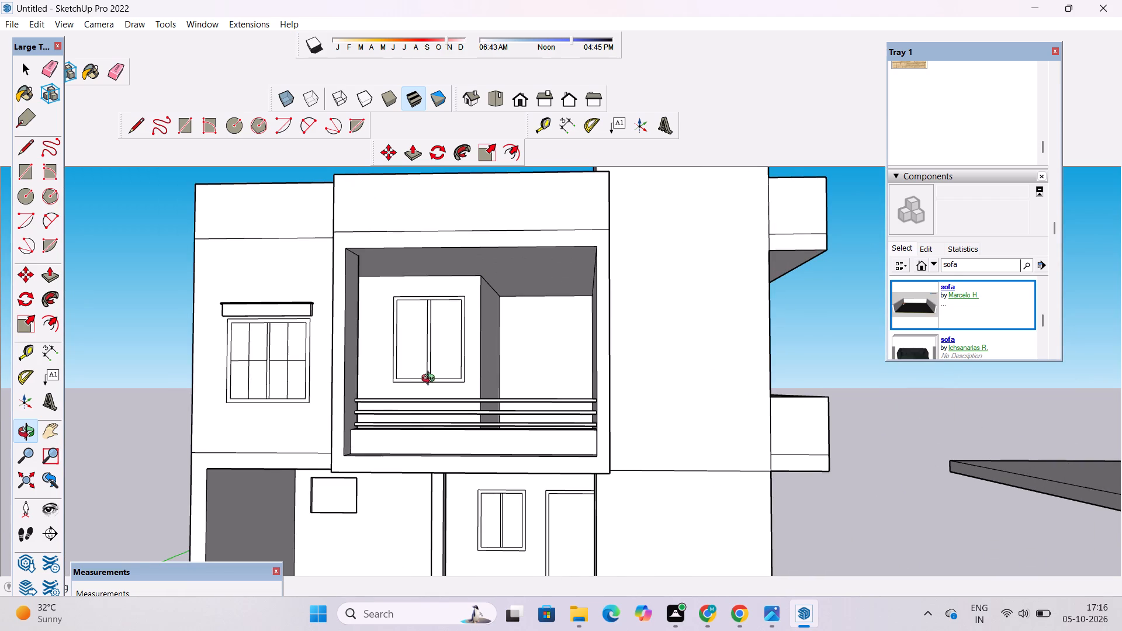
Examine the house's front, flat roof and surrounding parapet from the front and from above.
scroll(430, 383, "down", 5)
scroll(567, 443, "up", 3)
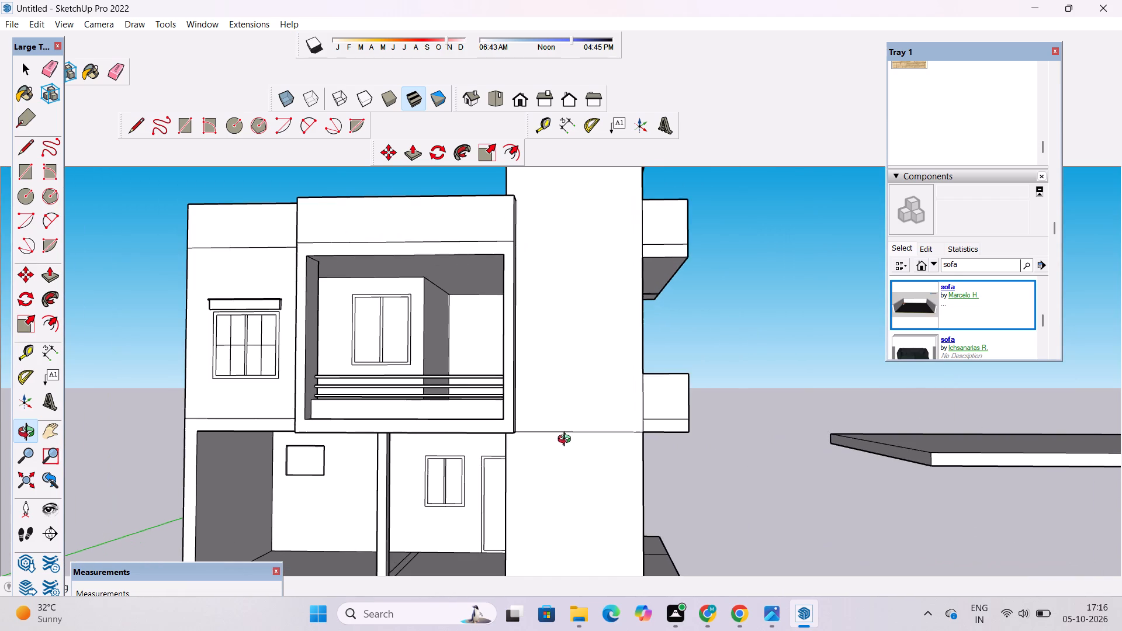
scroll(514, 458, "down", 4)
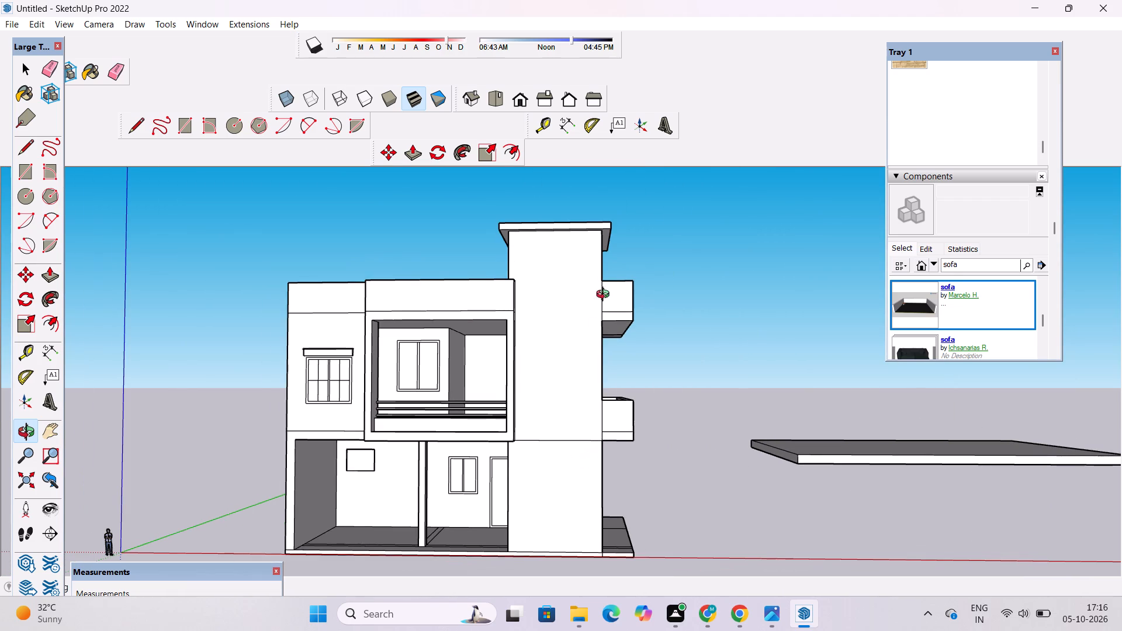
scroll(573, 282, "up", 4)
left_click_drag(559, 292, 559, 306)
scroll(532, 320, "down", 3)
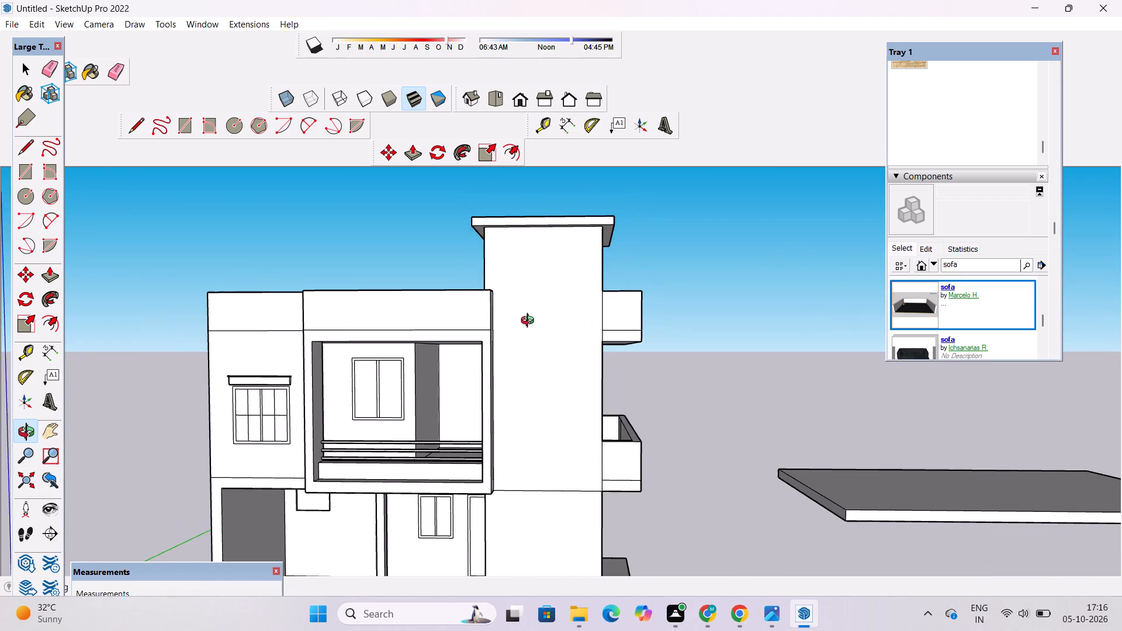
left_click_drag(528, 321, 517, 415)
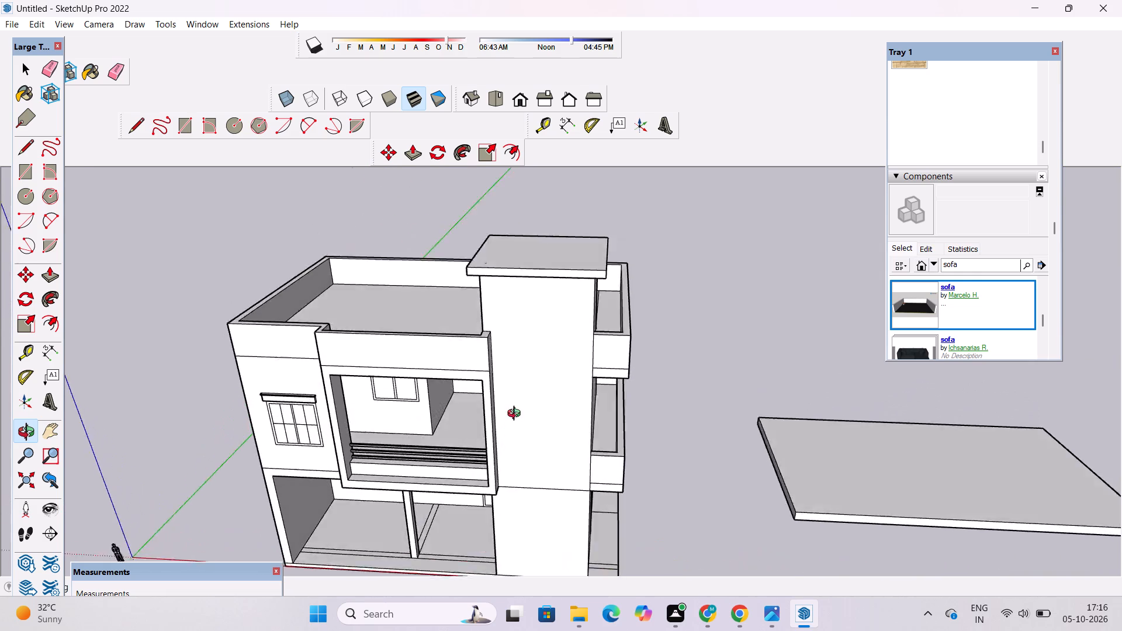
left_click_drag(517, 415, 517, 330)
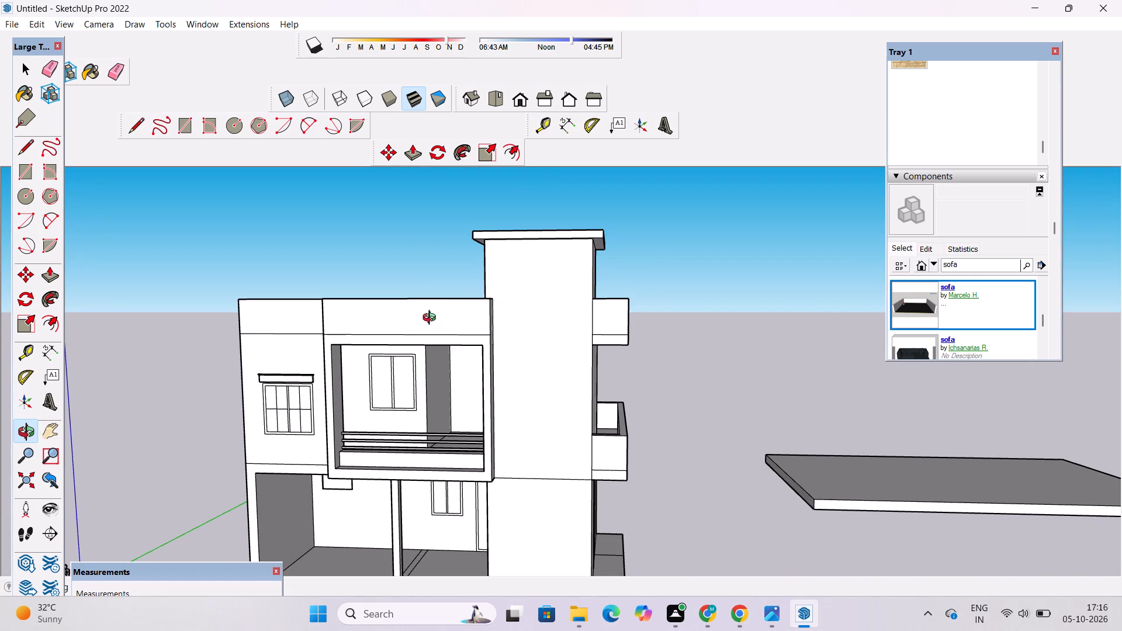
scroll(465, 312, "up", 1)
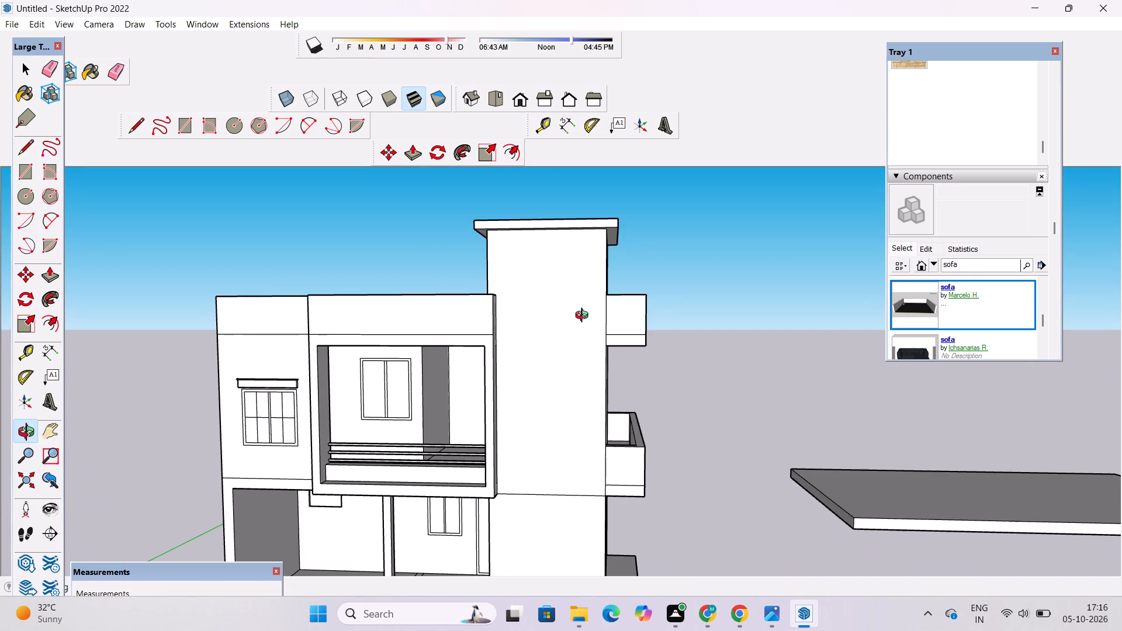
left_click_drag(577, 309, 572, 340)
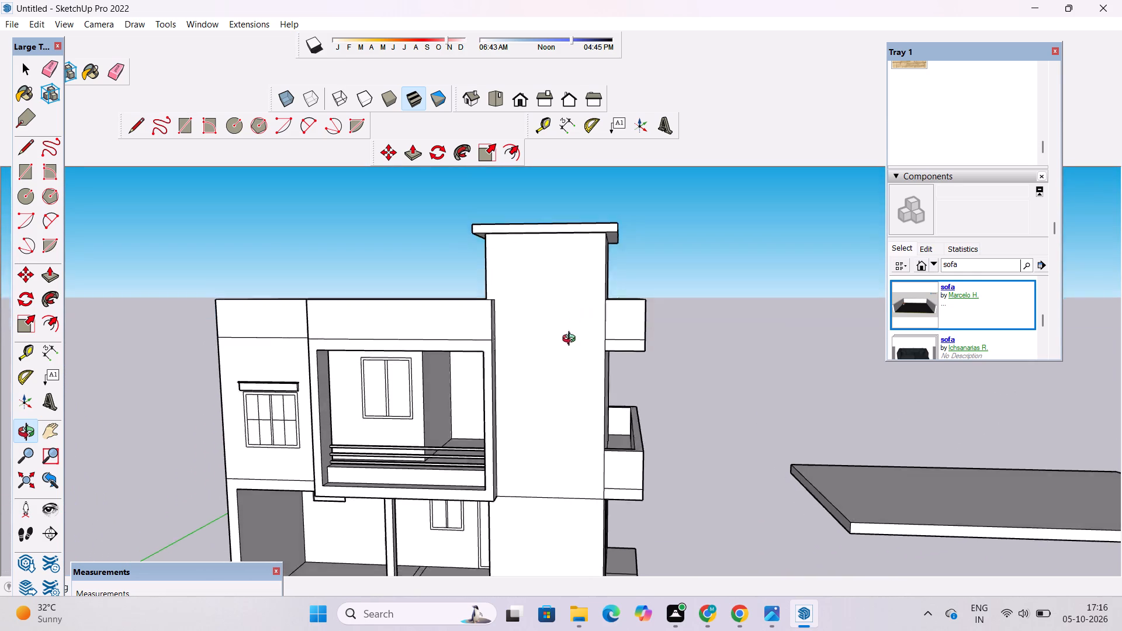
left_click_drag(572, 340, 528, 487)
scroll(373, 377, "up", 2)
left_click_drag(377, 375, 428, 389, "shift")
scroll(357, 390, "up", 2)
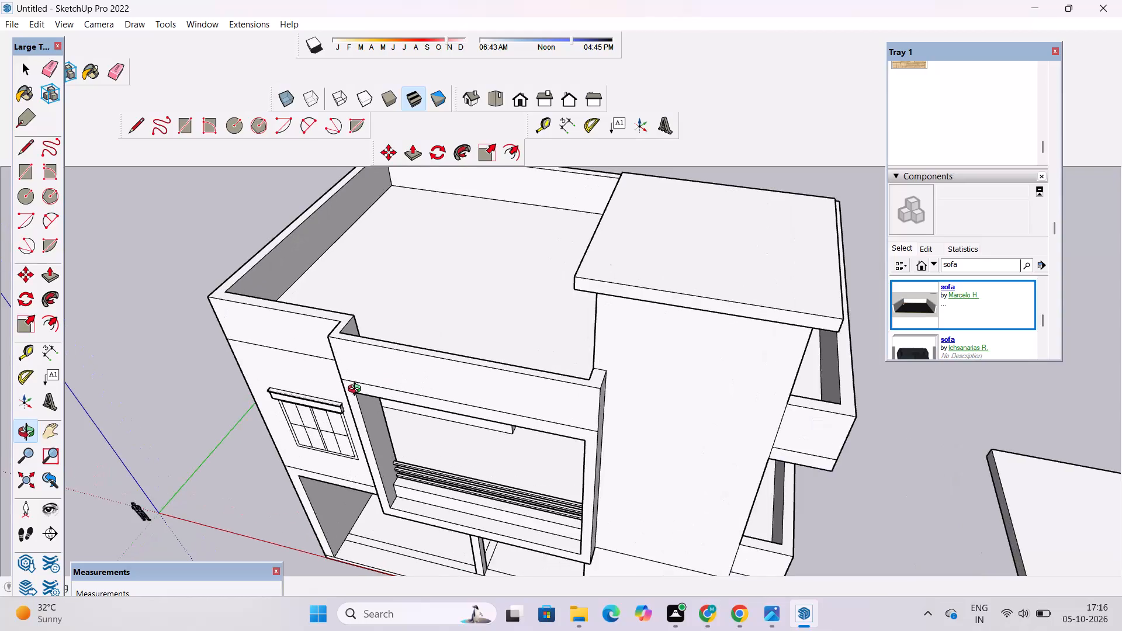
left_click_drag(353, 389, 477, 405, "shift")
scroll(477, 411, "up", 3)
left_click_drag(497, 435, 514, 344)
left_click_drag(536, 337, 479, 417, "shift")
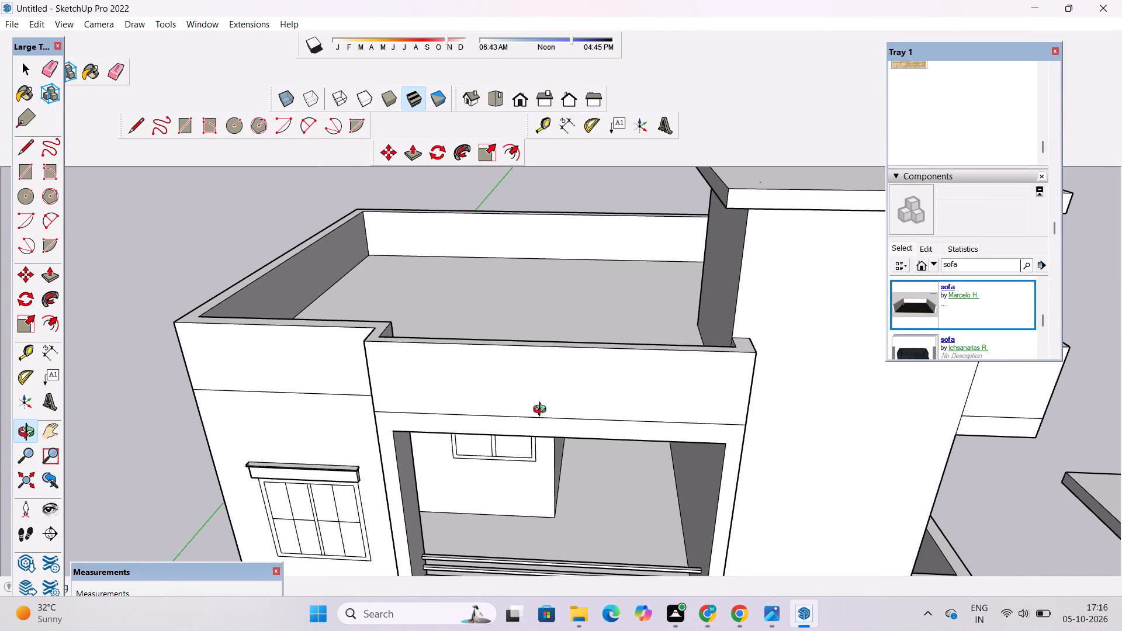
left_click_drag(574, 390, 574, 401)
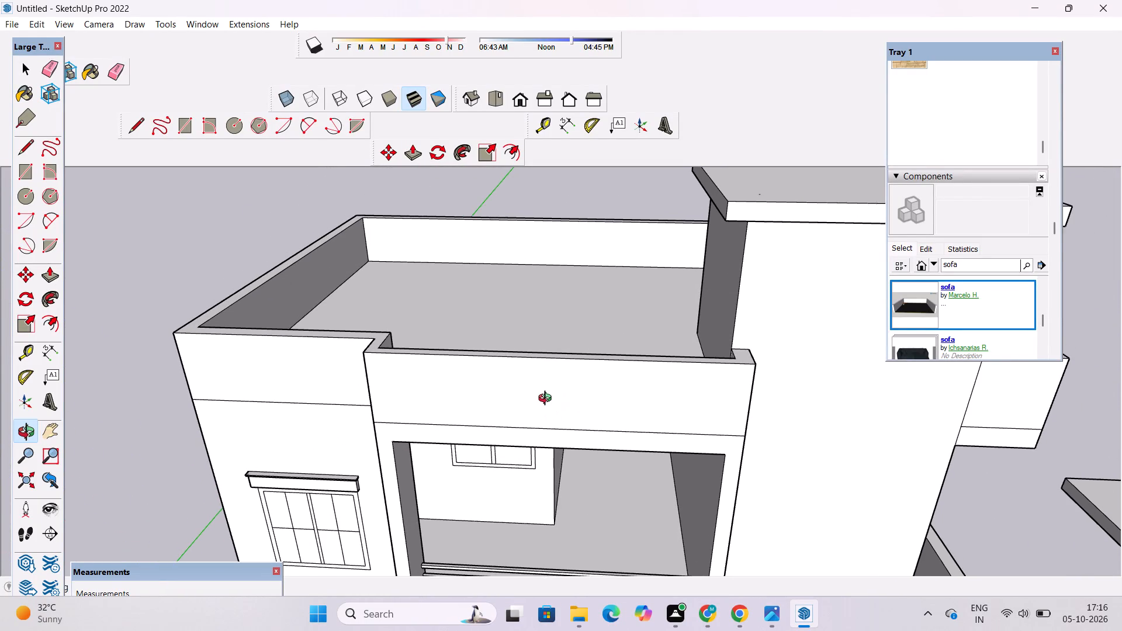
left_click_drag(548, 400, 549, 420)
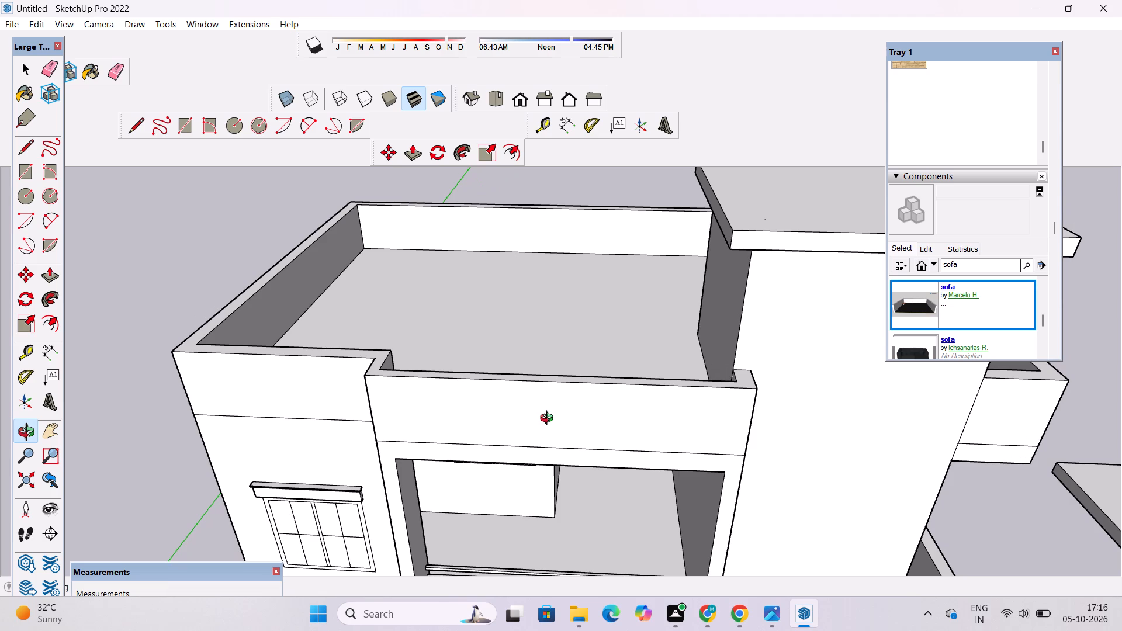
scroll(530, 460, "down", 5)
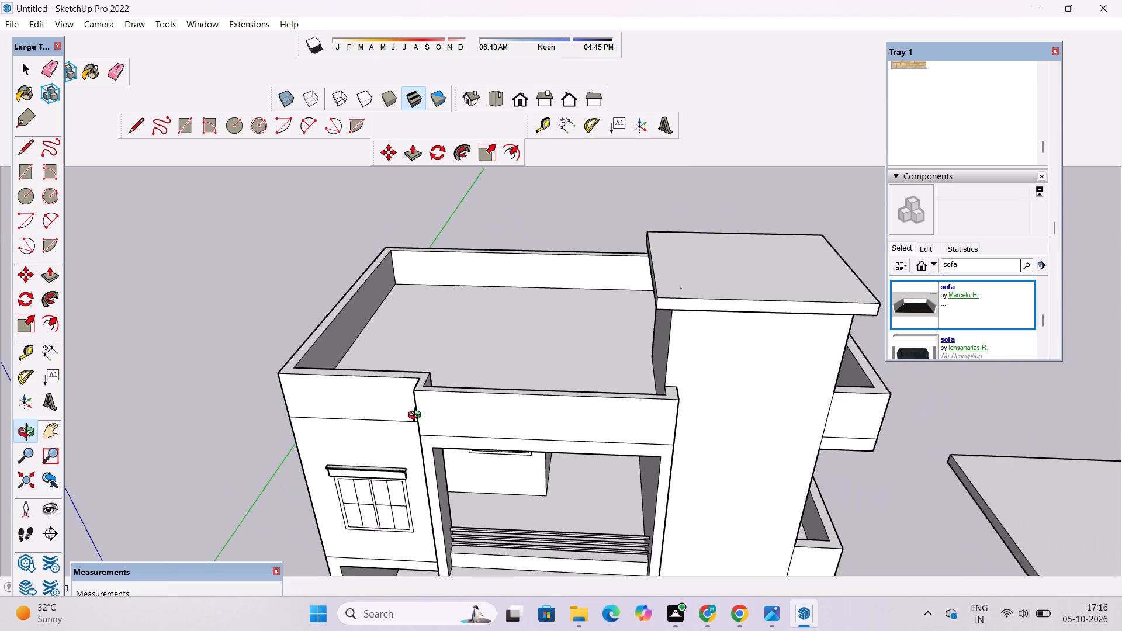
scroll(417, 417, "down", 1)
left_click_drag(435, 452, 466, 342)
scroll(467, 332, "up", 11)
left_click_drag(465, 367, 465, 308, "shift")
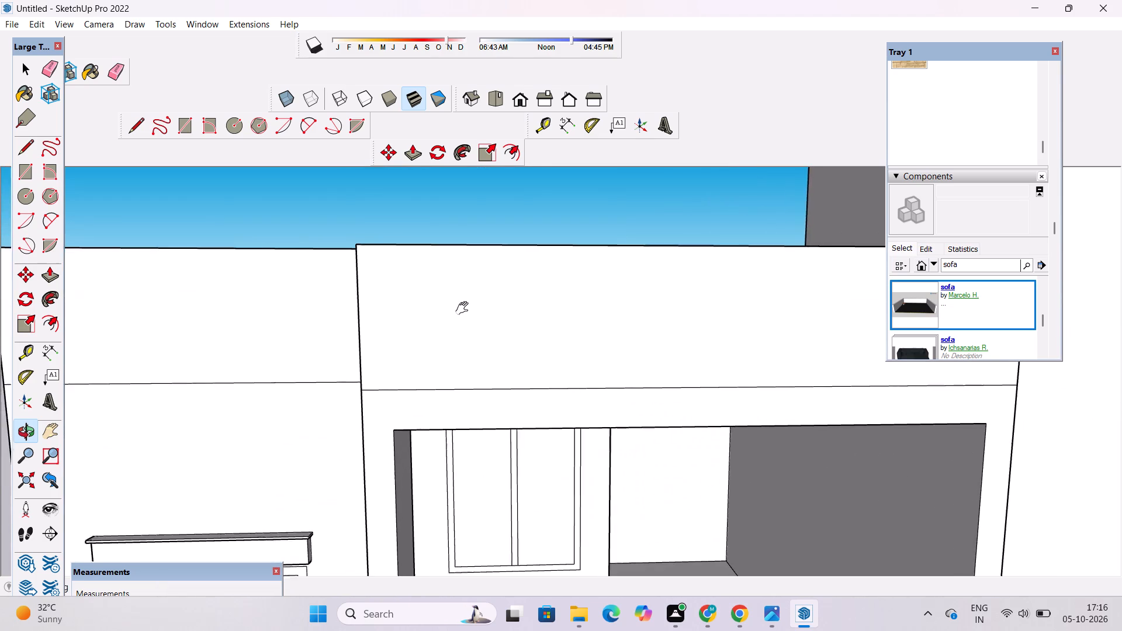
left_click_drag(465, 308, 465, 308, "shift")
left_click_drag(476, 312, 316, 414)
scroll(367, 358, "down", 6)
left_click_drag(356, 380, 570, 457)
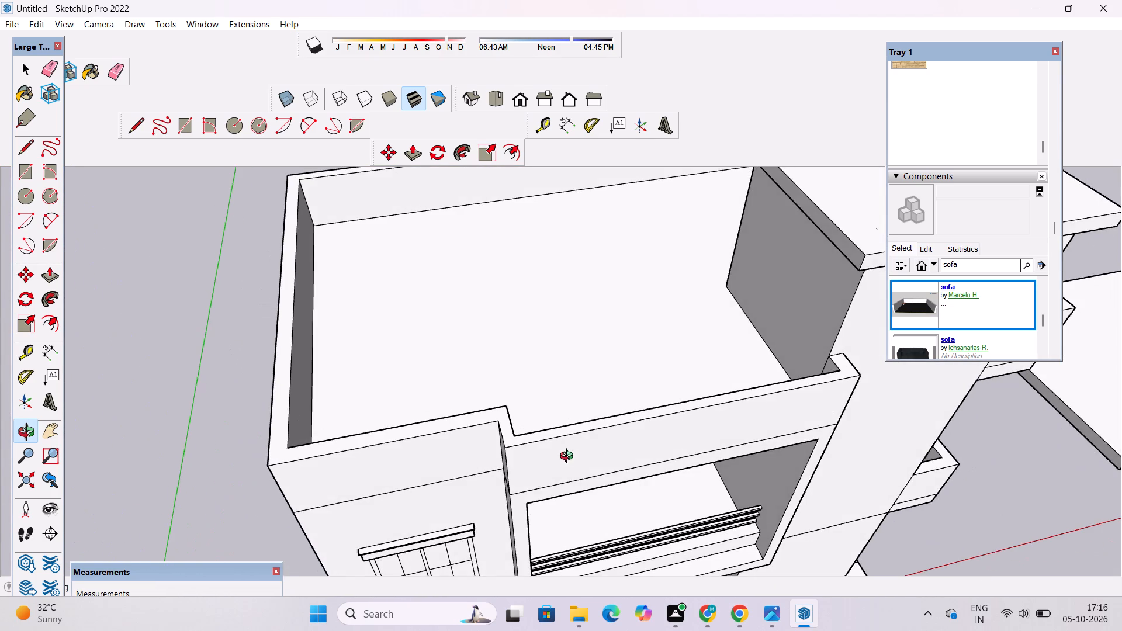
scroll(533, 438, "down", 5)
left_click_drag(548, 431, 503, 449, "shift")
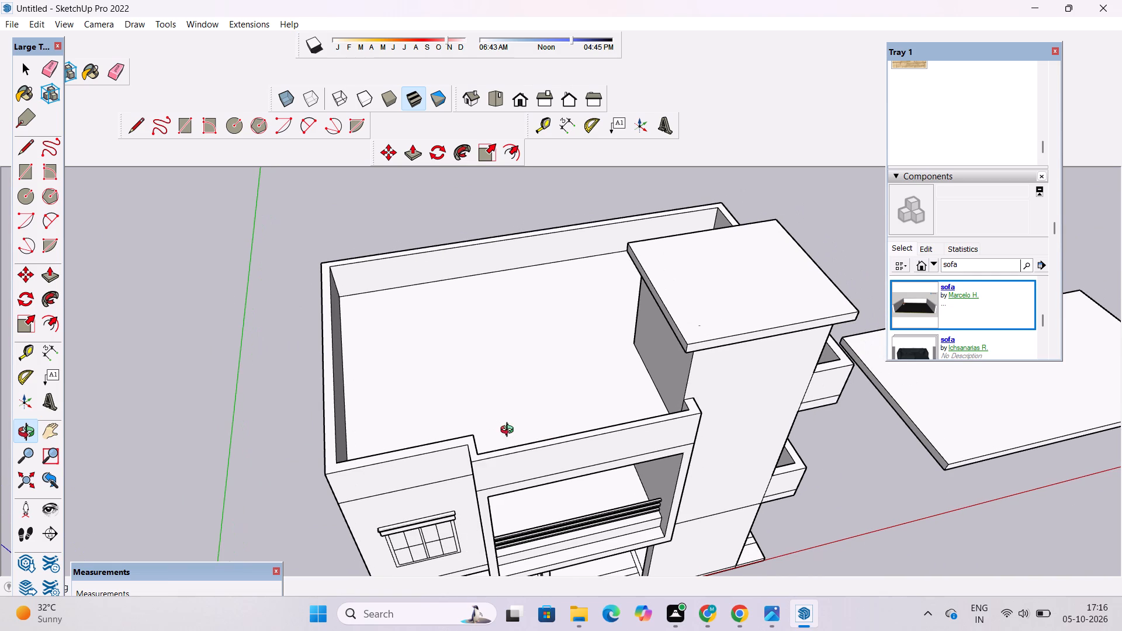
left_click_drag(512, 467, 505, 449)
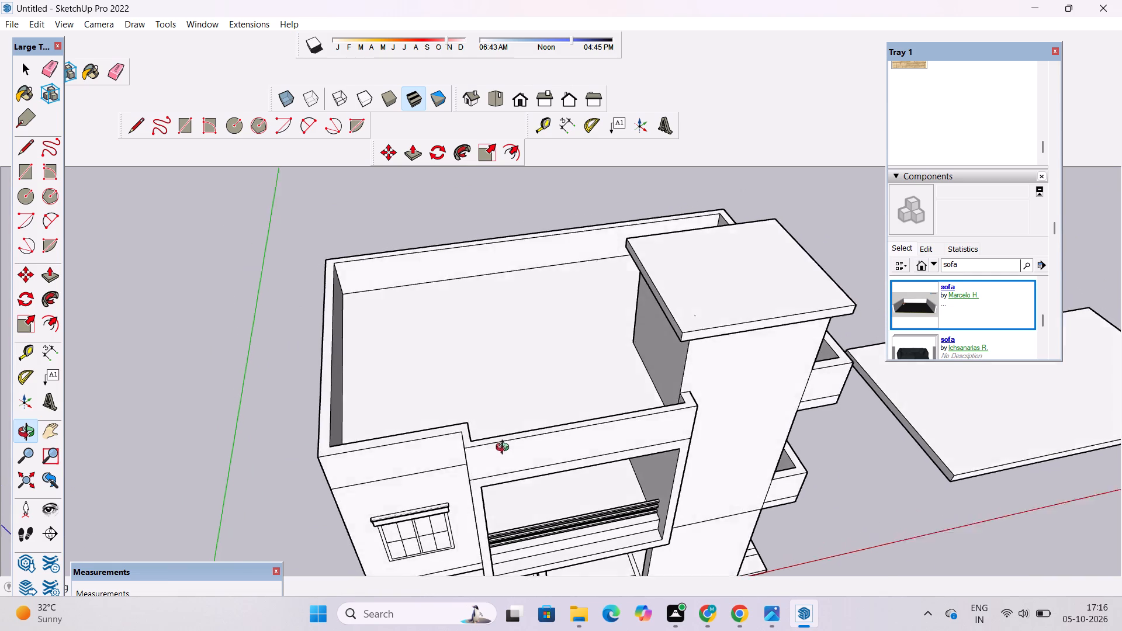
left_click_drag(505, 449, 503, 417)
left_click_drag(502, 429, 438, 455)
left_click_drag(428, 376, 496, 394, "shift")
left_click_drag(499, 401, 517, 429)
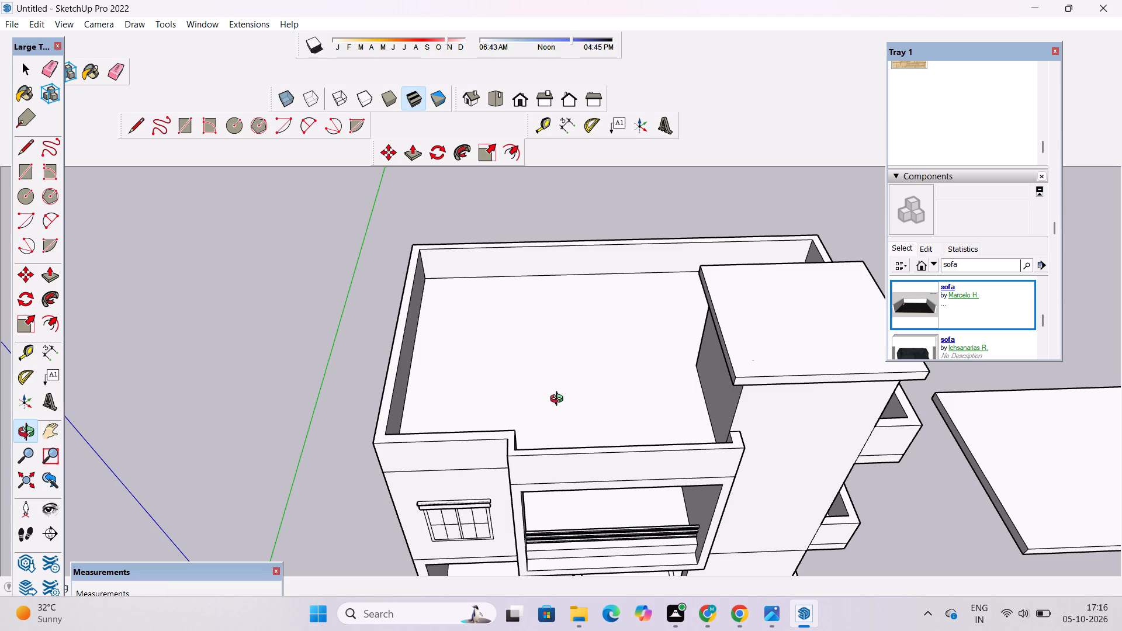
left_click_drag(546, 442, 494, 428)
left_click_drag(493, 439, 479, 437)
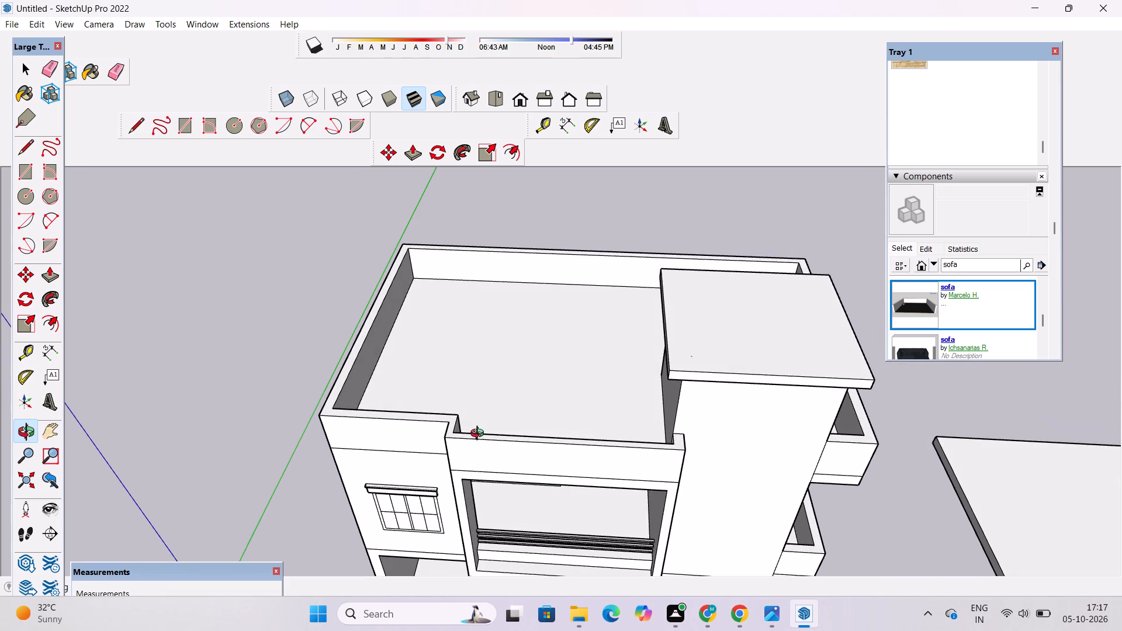
Push the top face of the main roof's parapet down by 1'.
key("space")
scroll(590, 460, "up", 9)
left_click(640, 419)
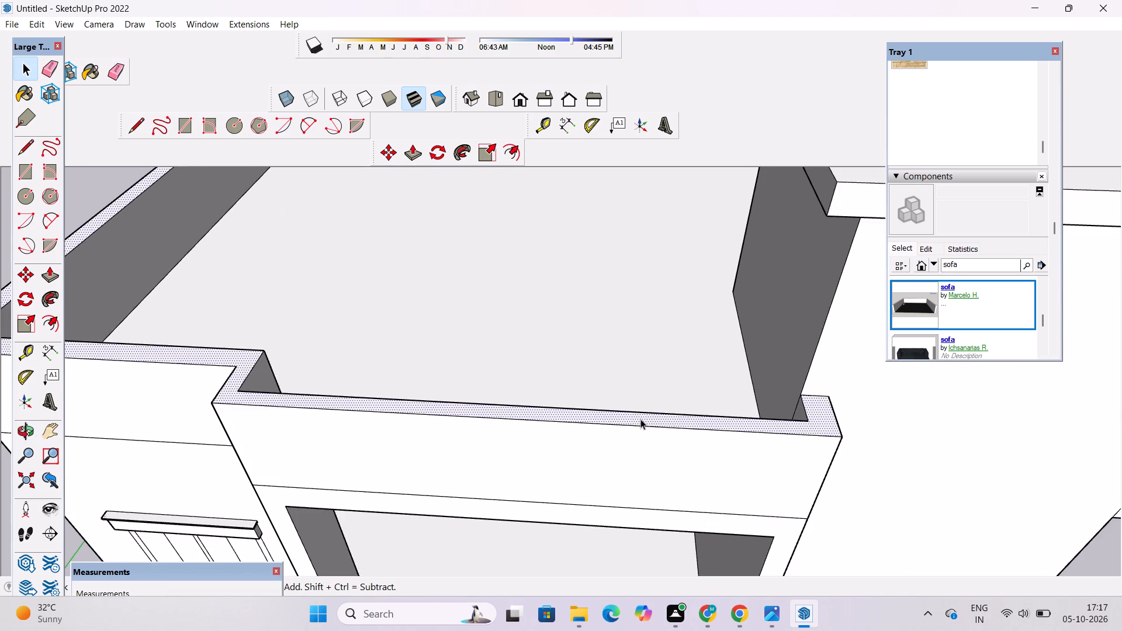
scroll(640, 419, "down", 6)
key("p")
left_click(640, 419)
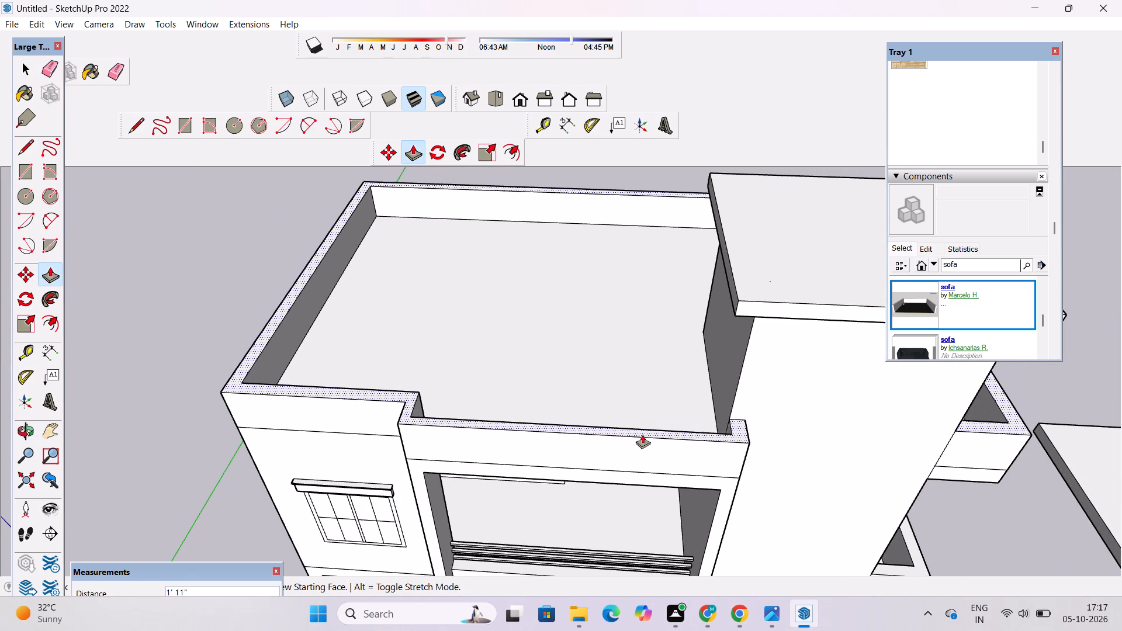
type("1'")
key("Return")
Examine the lowered parapet and the house's proportions from the front.
key("o")
scroll(605, 414, "down", 6)
left_click_drag(614, 477, 615, 391)
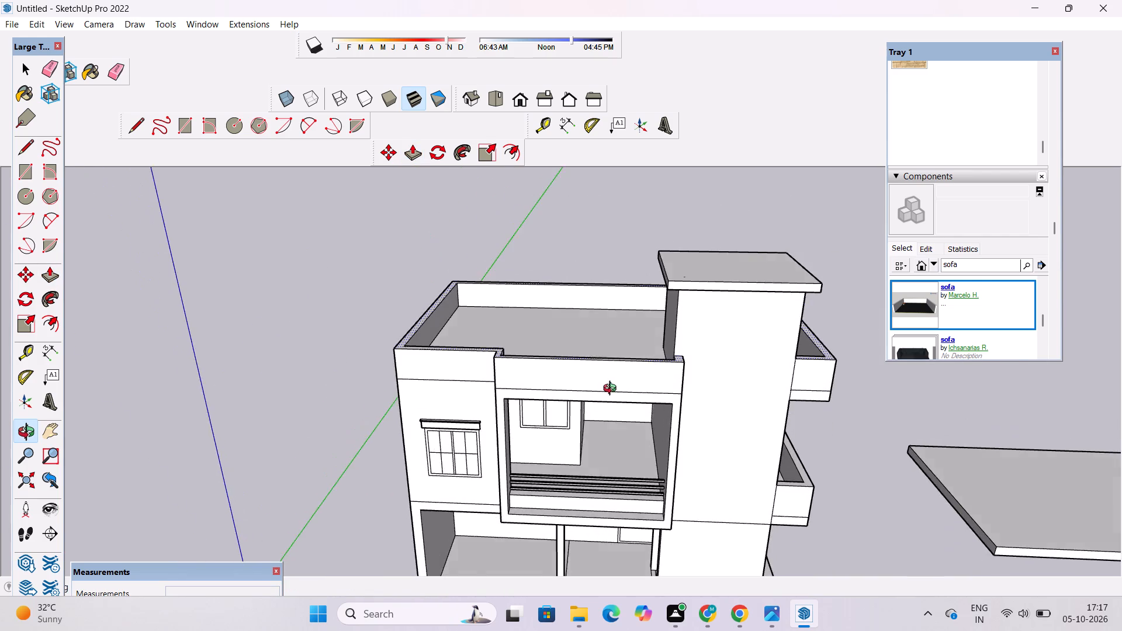
scroll(603, 398, "down", 6)
scroll(723, 375, "up", 4)
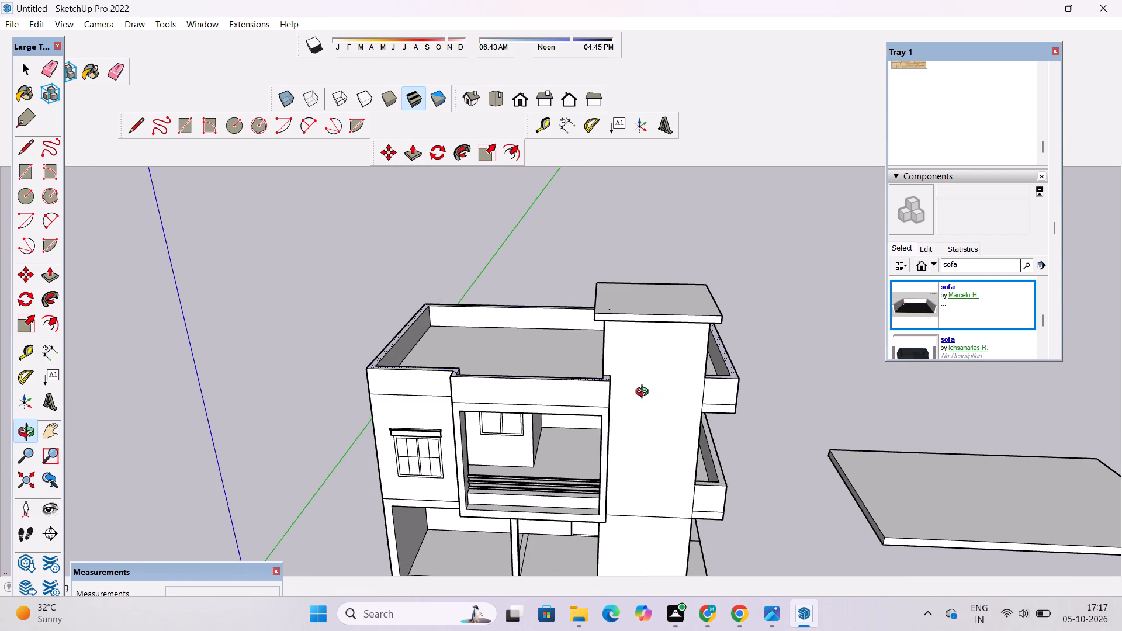
left_click_drag(654, 395, 600, 395, "shift")
left_click_drag(594, 431, 591, 356)
left_click_drag(597, 360, 597, 377)
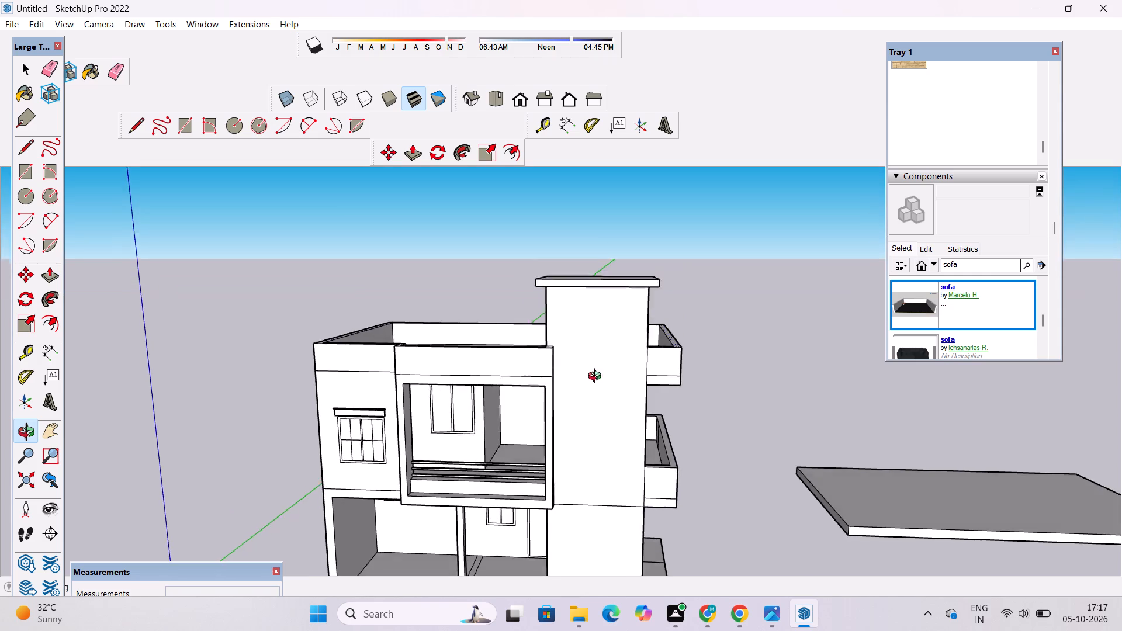
Draw a diagonal line about 7' 11" long across the projecting front parapet, from its horizontal seam up to the top edge.
left_click_drag(597, 377, 600, 484)
scroll(512, 423, "up", 5)
left_click_drag(512, 422, 561, 476, "shift")
scroll(518, 474, "up", 3)
left_click_drag(504, 474, 514, 401)
key("l")
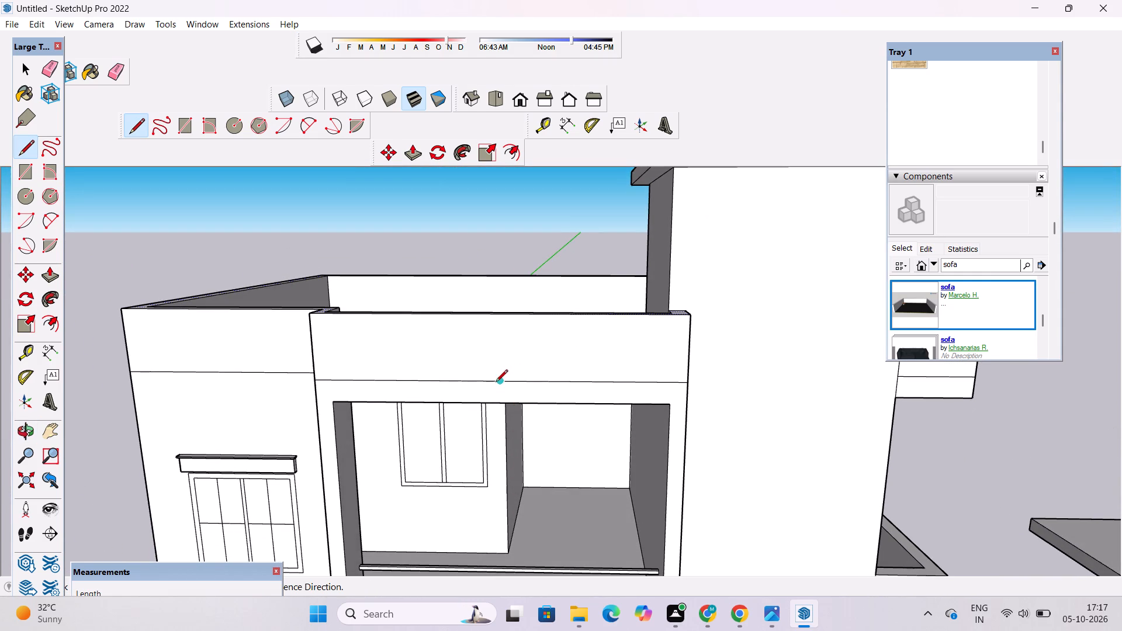
left_click(498, 382)
left_click(557, 314)
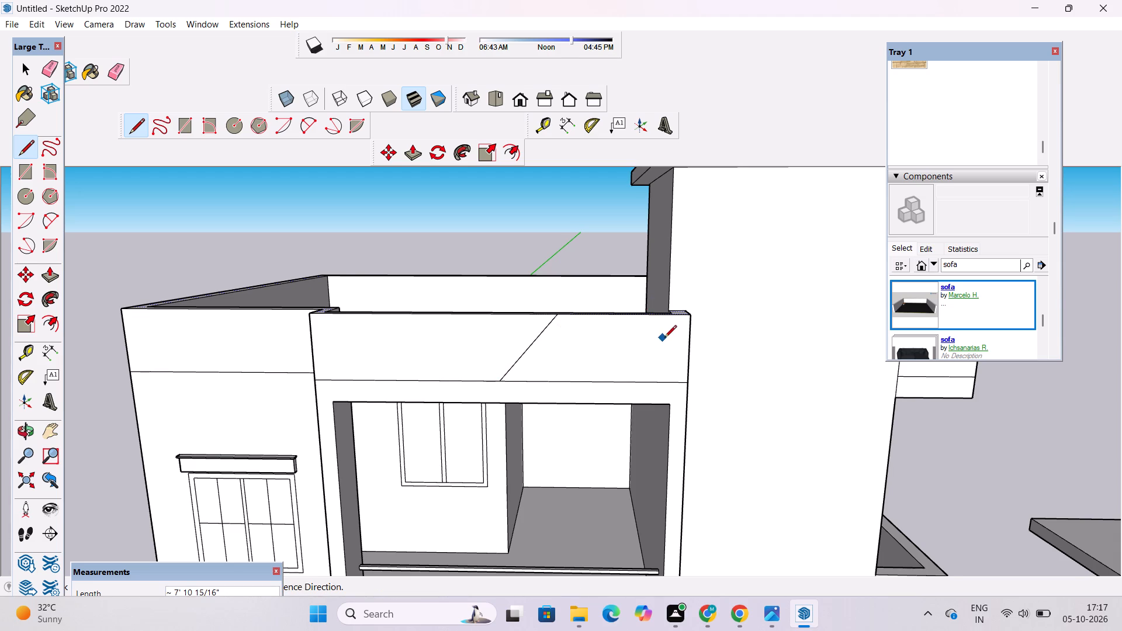
Draw a line about 11' 10" long just below the front parapet's top, from its tower-side corner edge to the diagonal line.
scroll(664, 338, "up", 11)
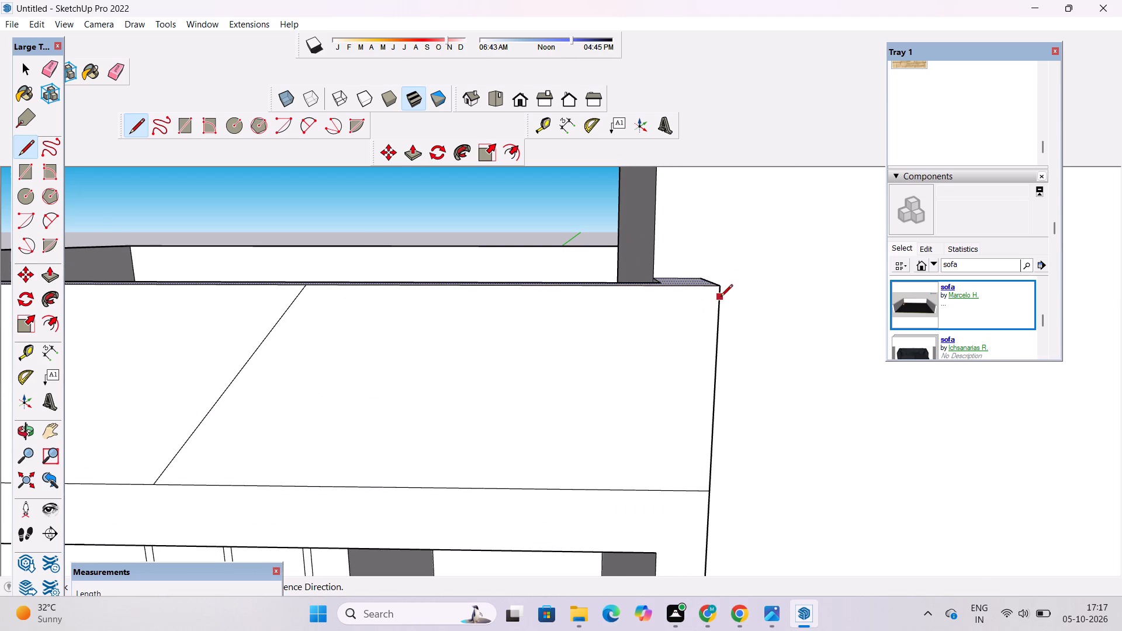
left_click(721, 301)
scroll(721, 302, "down", 5)
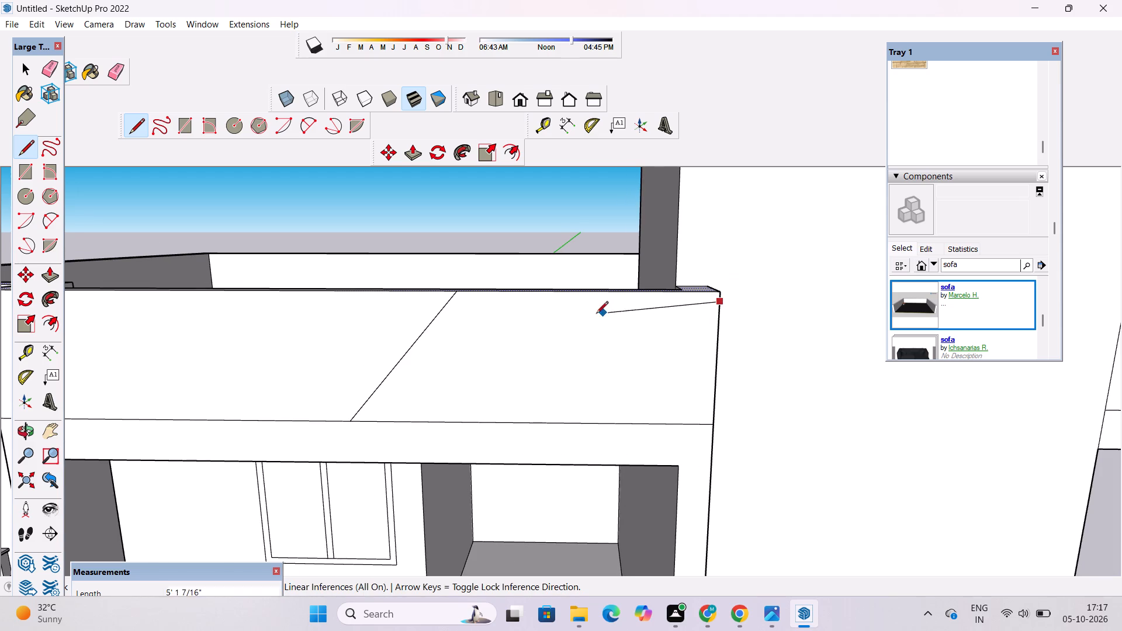
left_click(448, 301)
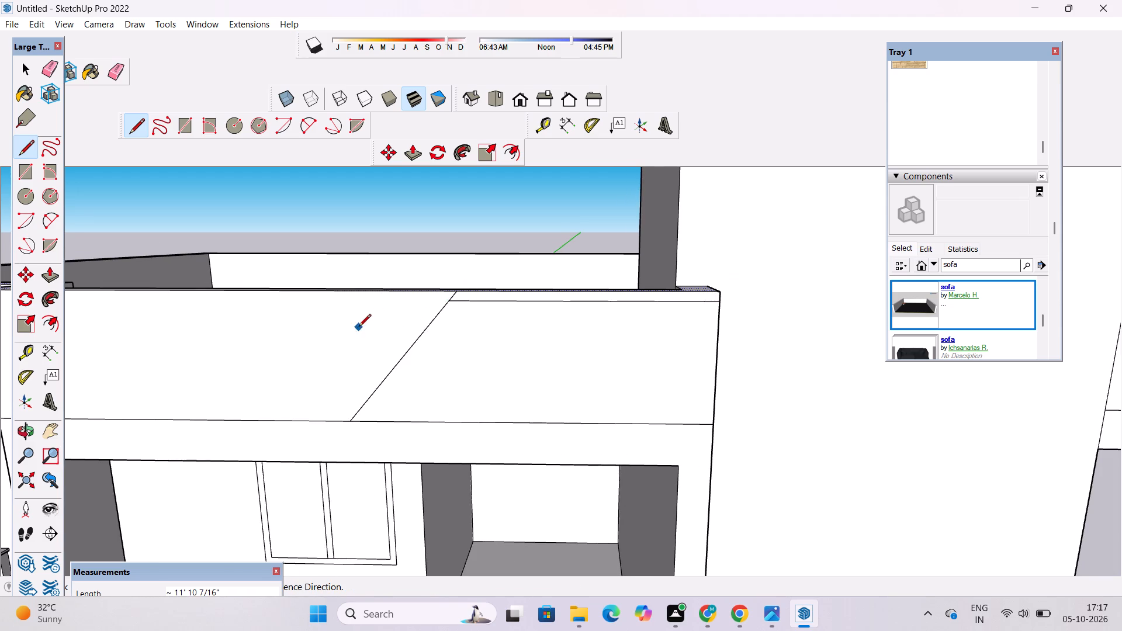
key("space")
Continue the strip line around the corner with a 3' line across the end face of the projecting front parapet.
key("o")
left_click_drag(766, 351, 598, 382)
left_click_drag(595, 382, 546, 388)
scroll(549, 359, "up", 2)
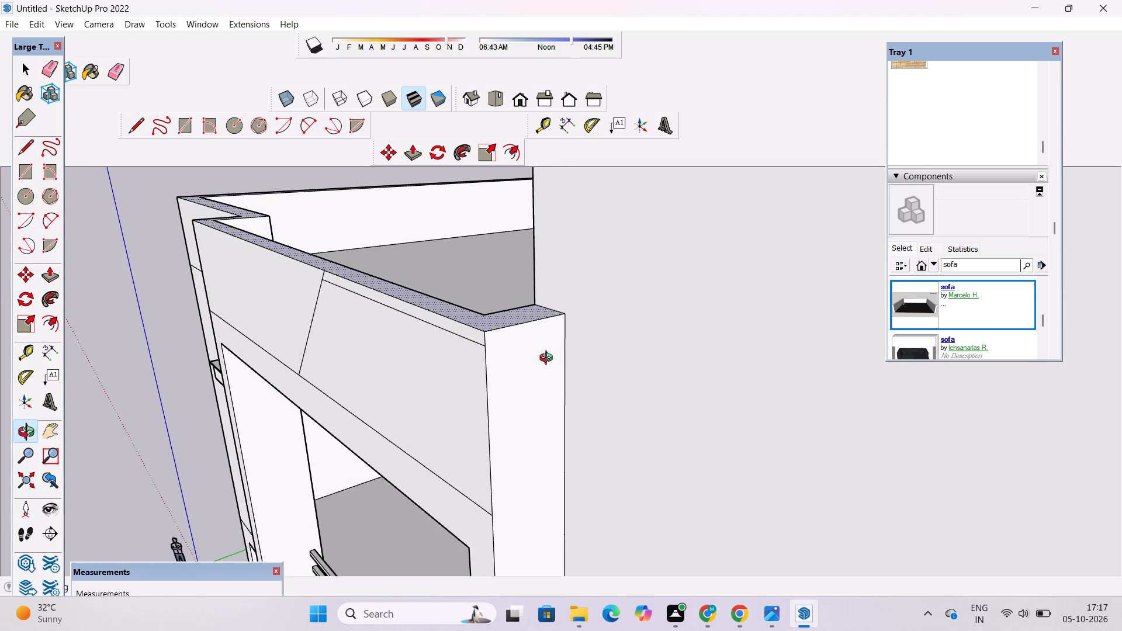
scroll(549, 359, "up", 2)
key("l")
scroll(497, 353, "up", 4)
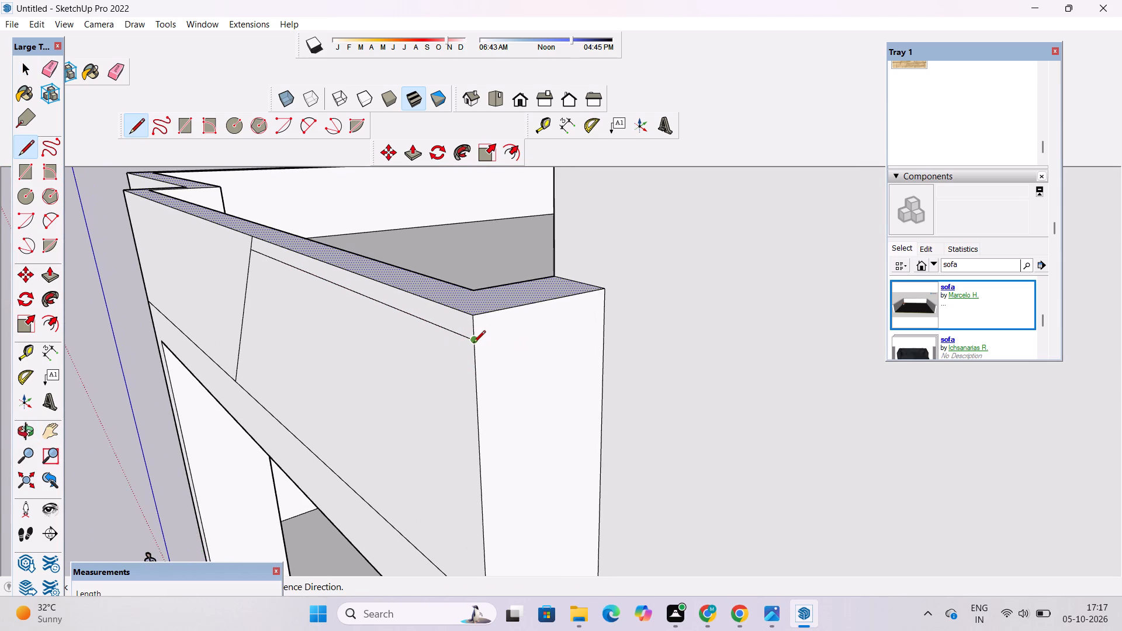
left_click(472, 343)
left_click(605, 310)
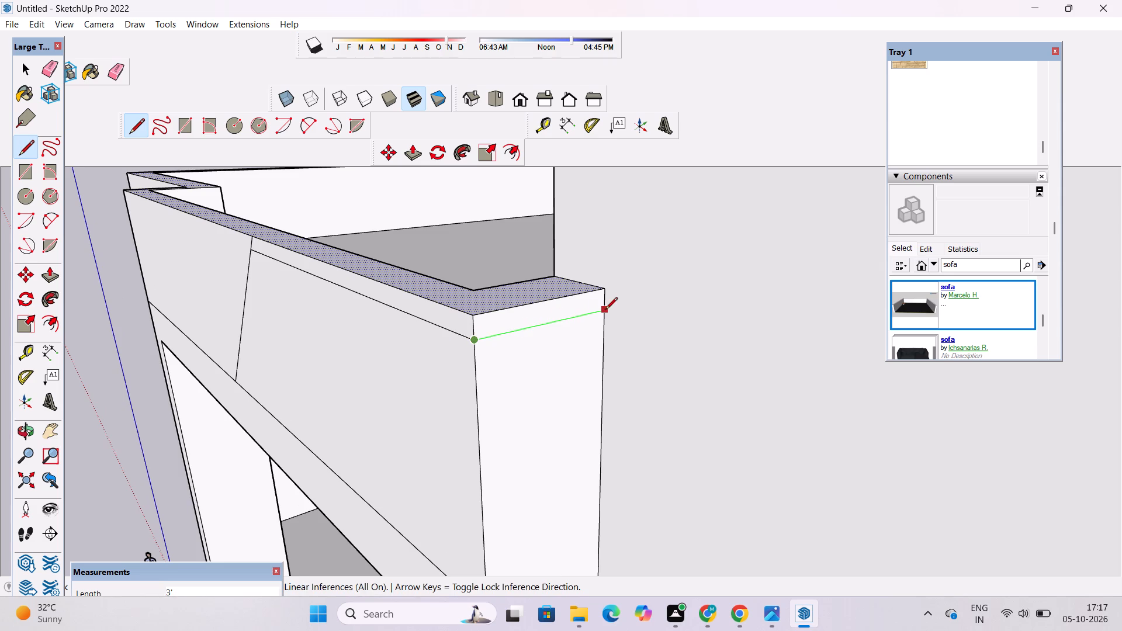
key("space")
Extrude the narrow strip at the top of the parapet's end face outward by 2".
key("o")
scroll(726, 311, "down", 4)
left_click_drag(496, 391, 496, 377)
left_click_drag(499, 375, 520, 382, "shift")
key("space")
left_click(596, 307)
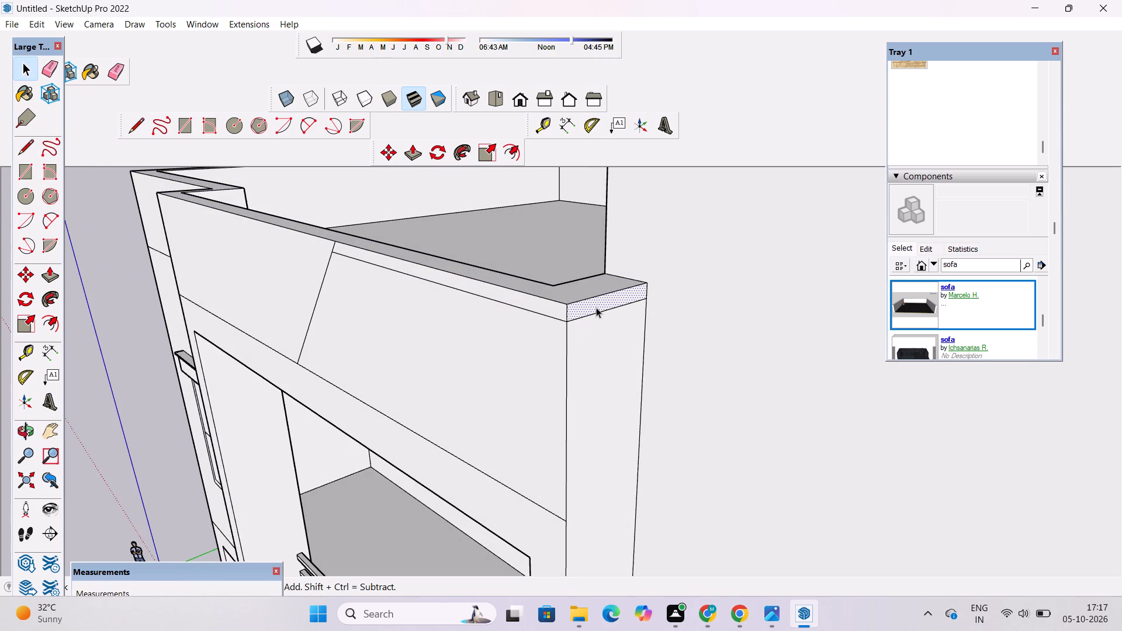
key("p")
left_click(592, 308)
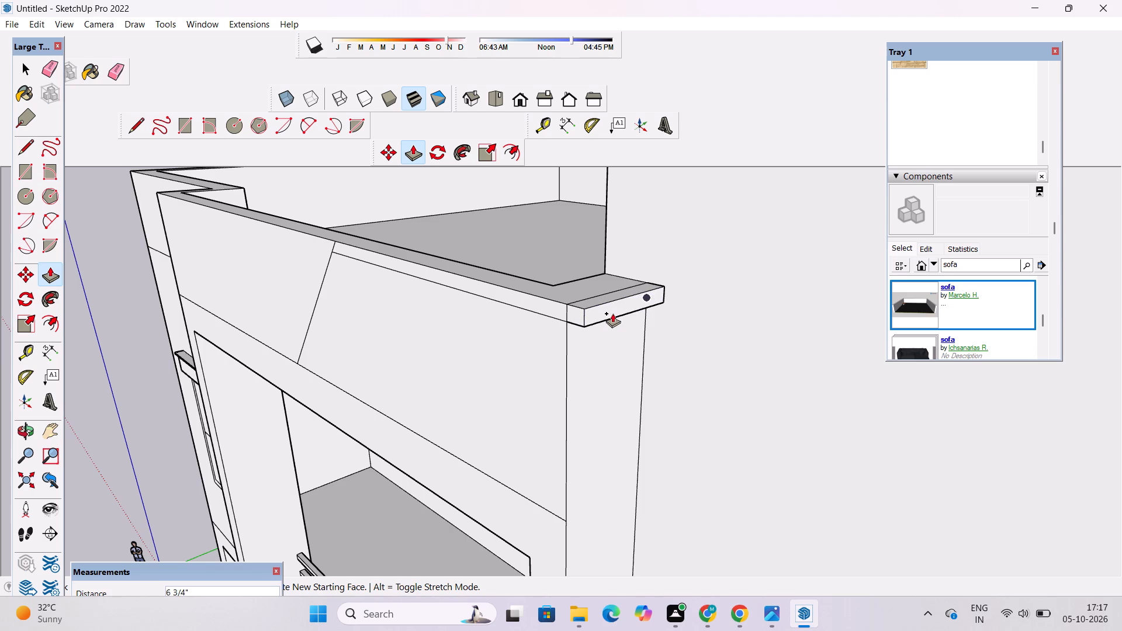
type("2\"")
key("Return")
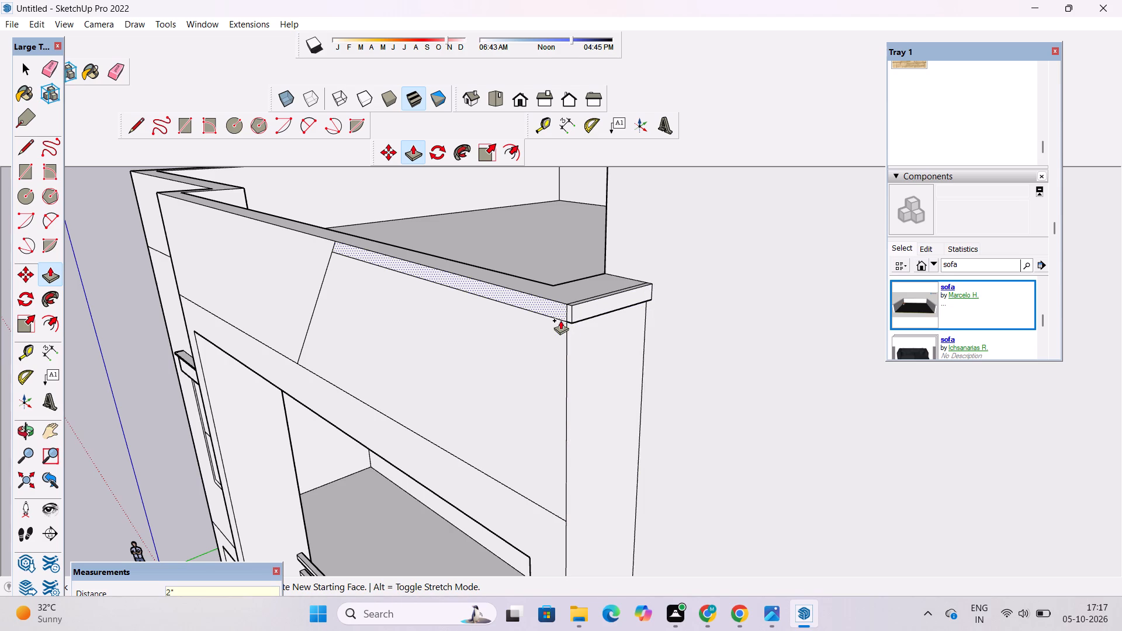
Extrude the narrow strip at the top of the front parapet's long face outward by 2".
scroll(560, 320, "up", 3)
left_click(559, 308)
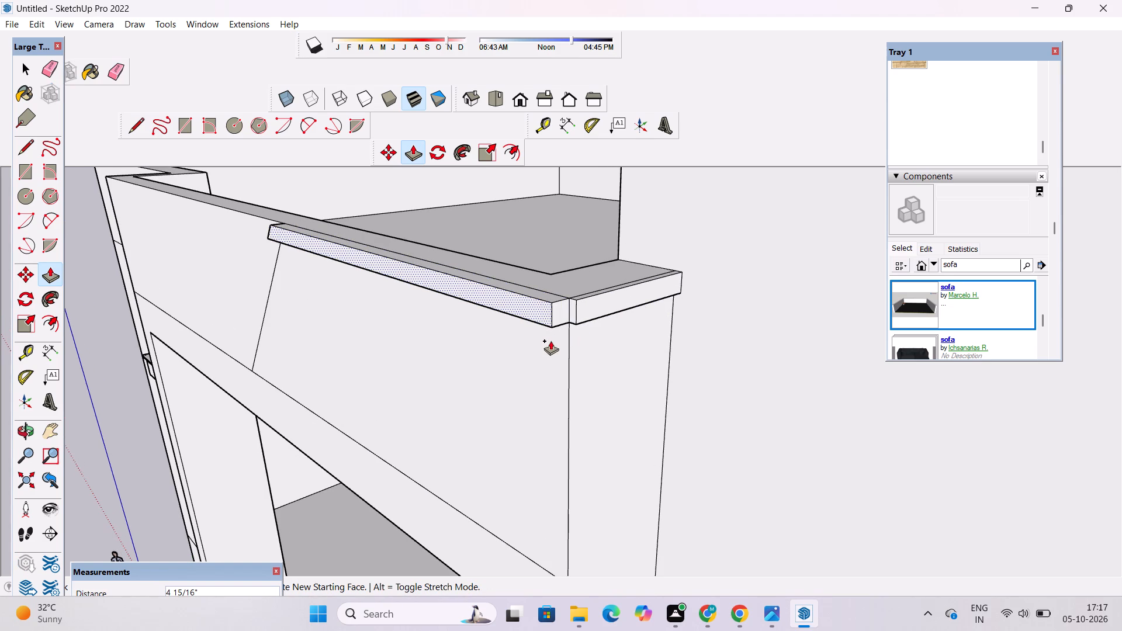
type("2\"")
key("Return")
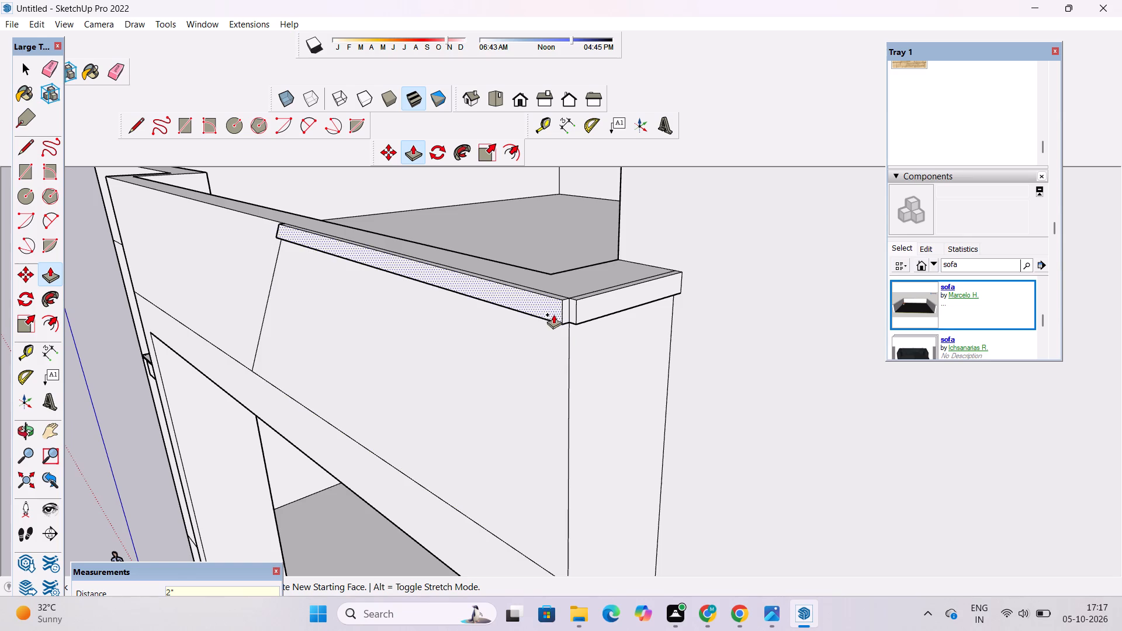
Extrude the small front-facing edge of the end-face strip flush with the front strip, closing the notch at the trim corner.
scroll(562, 329, "up", 7)
left_click(595, 261)
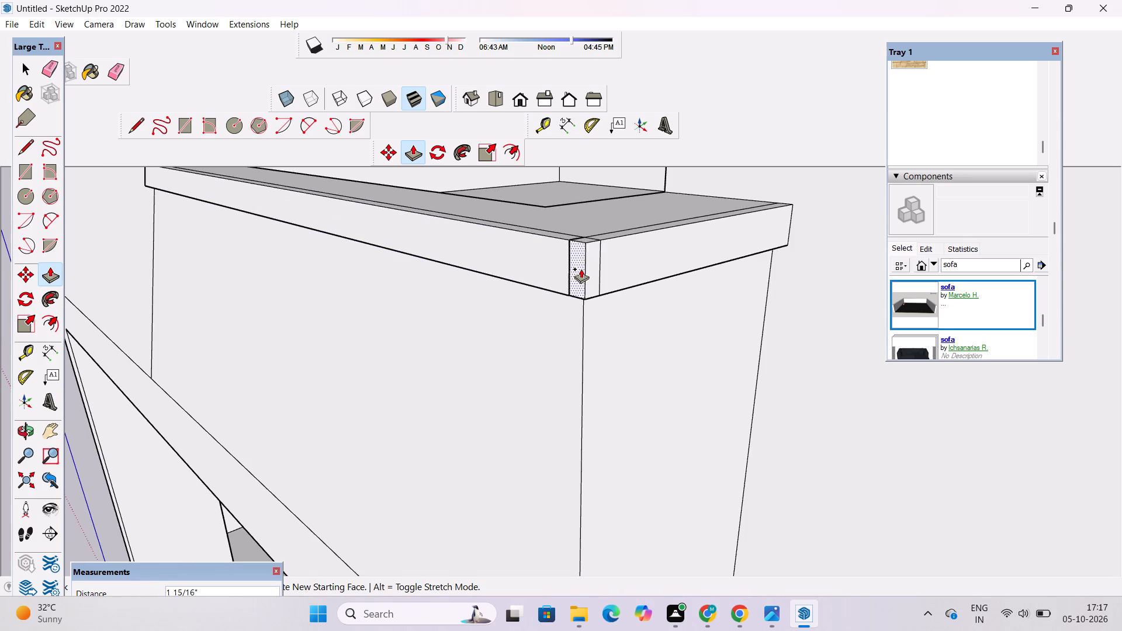
left_click(510, 245)
key("space")
Erase the leftover seam lines on the top and both outer faces of the parapet trim at its corner.
key("o")
left_click_drag(596, 227, 594, 263)
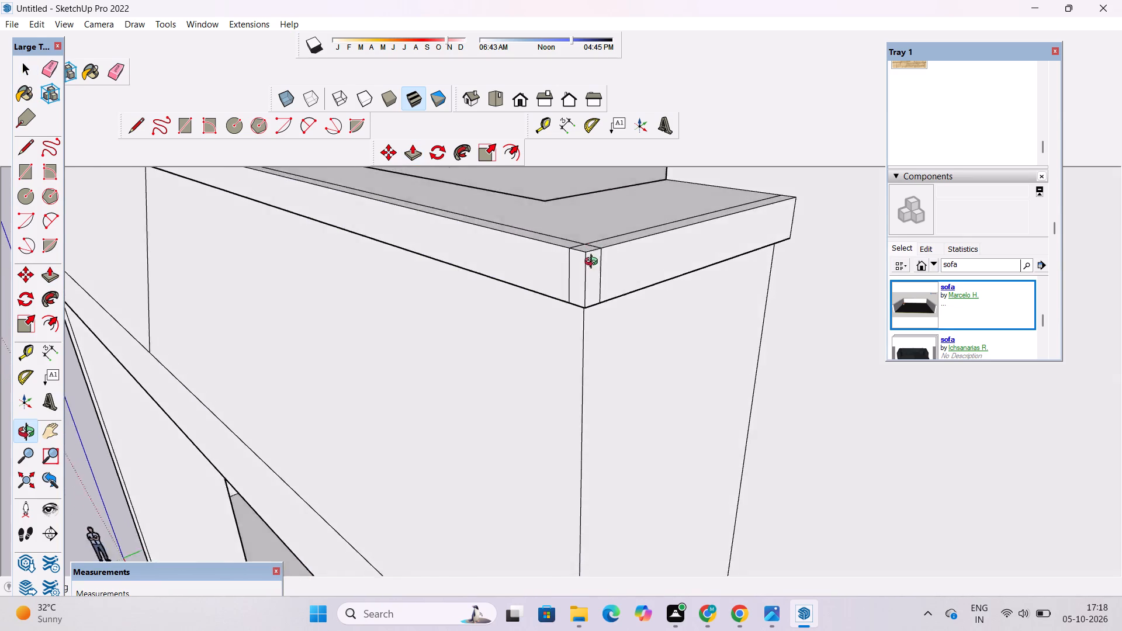
left_click_drag(594, 263, 591, 296)
key("e")
scroll(583, 273, "up", 4)
left_click(583, 268)
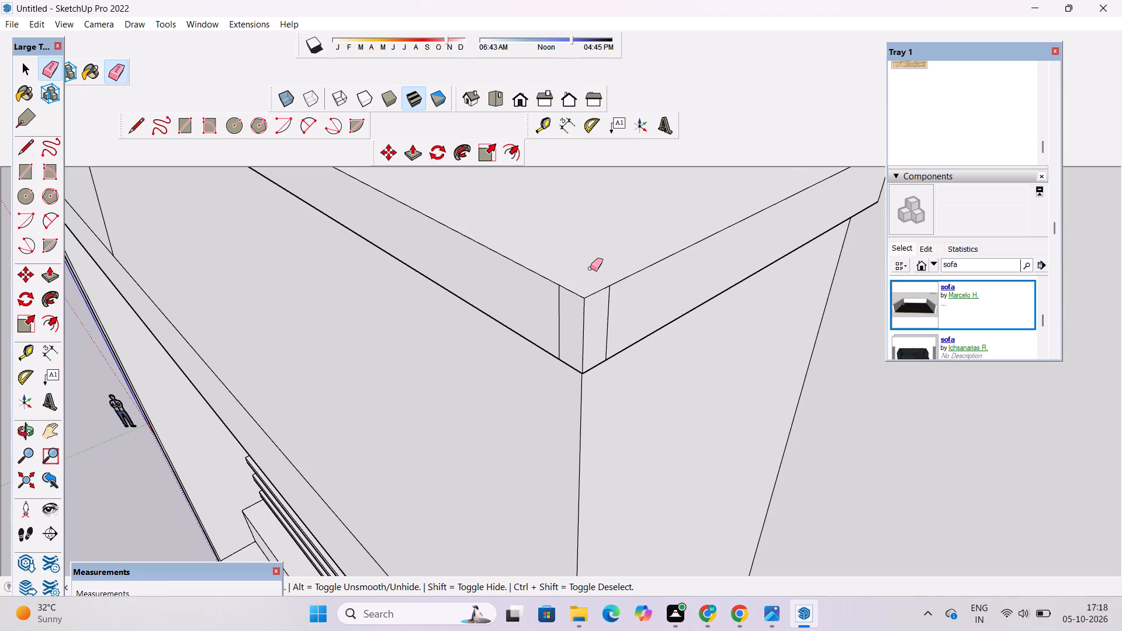
left_click(610, 301)
left_click(560, 306)
Erase the two leftover seam lines on the underside of the parapet trim at its corner.
key("o")
left_click_drag(577, 386, 579, 306)
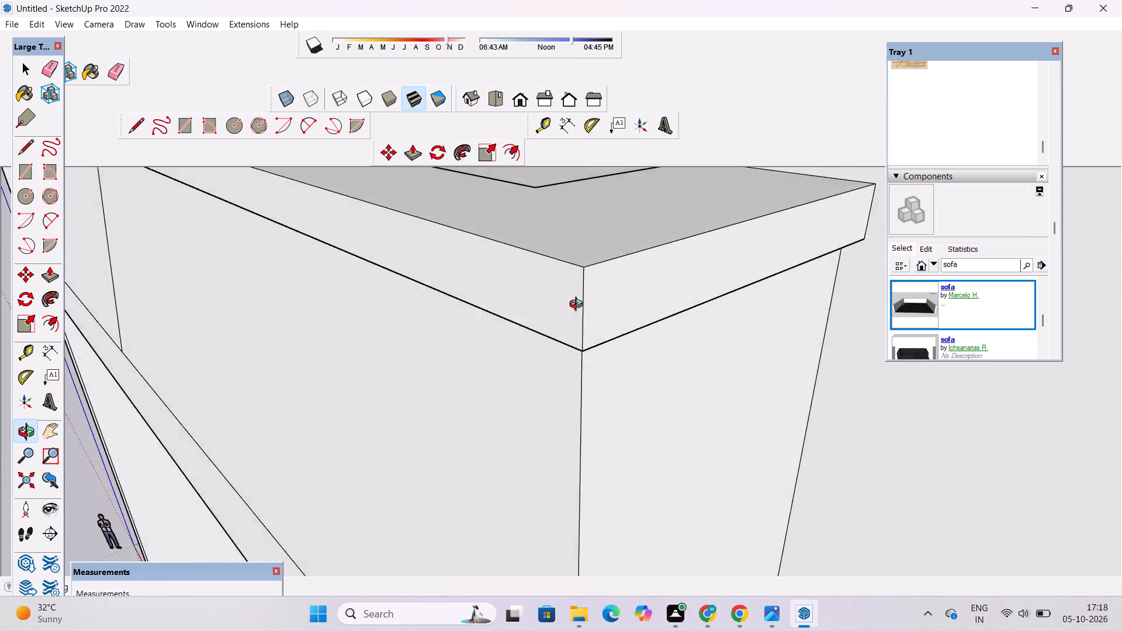
left_click_drag(579, 306, 621, 143)
left_click_drag(585, 297, 598, 349, "shift")
left_click_drag(579, 386, 581, 318)
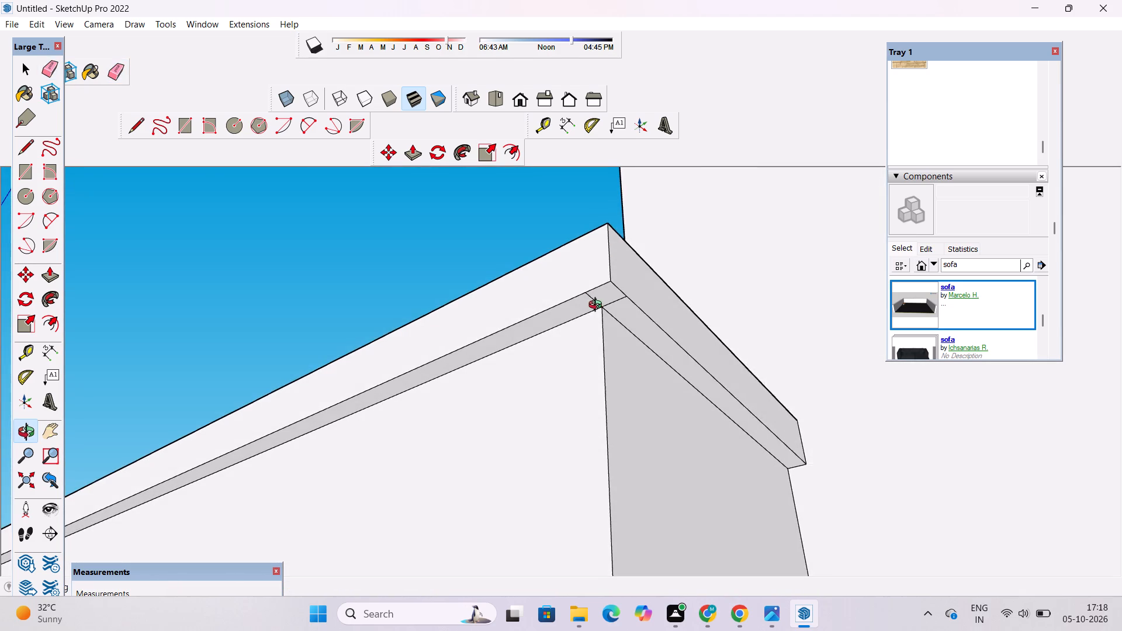
scroll(600, 306, "up", 8)
key("e")
left_click_drag(627, 287, 631, 300)
left_click_drag(590, 284, 586, 293)
Draw a line about 1' long across the parapet's top face, from the trim's diagonal end to the inner edge.
key("o")
scroll(660, 310, "down", 16)
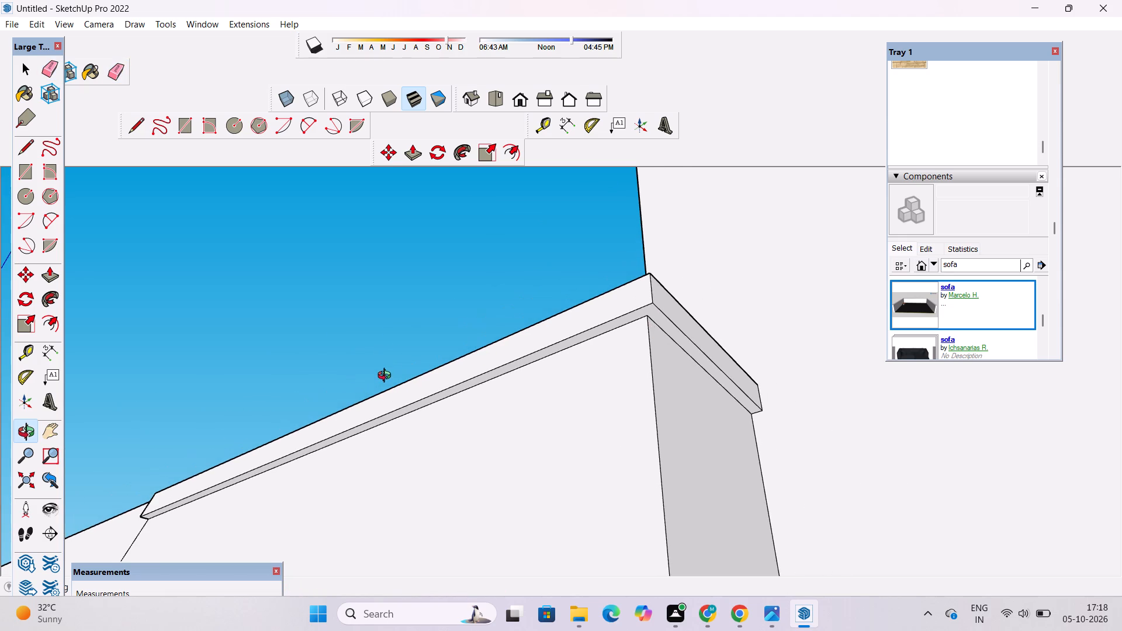
left_click_drag(387, 377, 597, 363, "shift")
left_click_drag(615, 364, 764, 478)
left_click_drag(764, 480, 745, 352, "shift")
left_click_drag(746, 362, 761, 410)
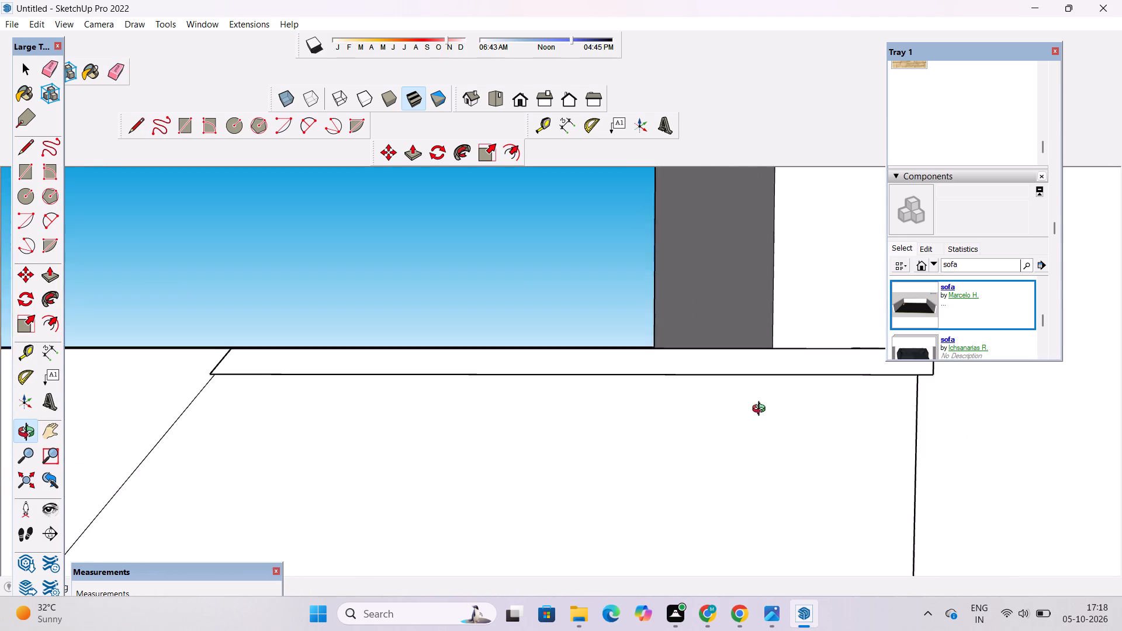
left_click_drag(761, 410, 773, 443)
scroll(472, 440, "down", 5)
left_click_drag(274, 444, 493, 436, "shift")
scroll(552, 372, "up", 5)
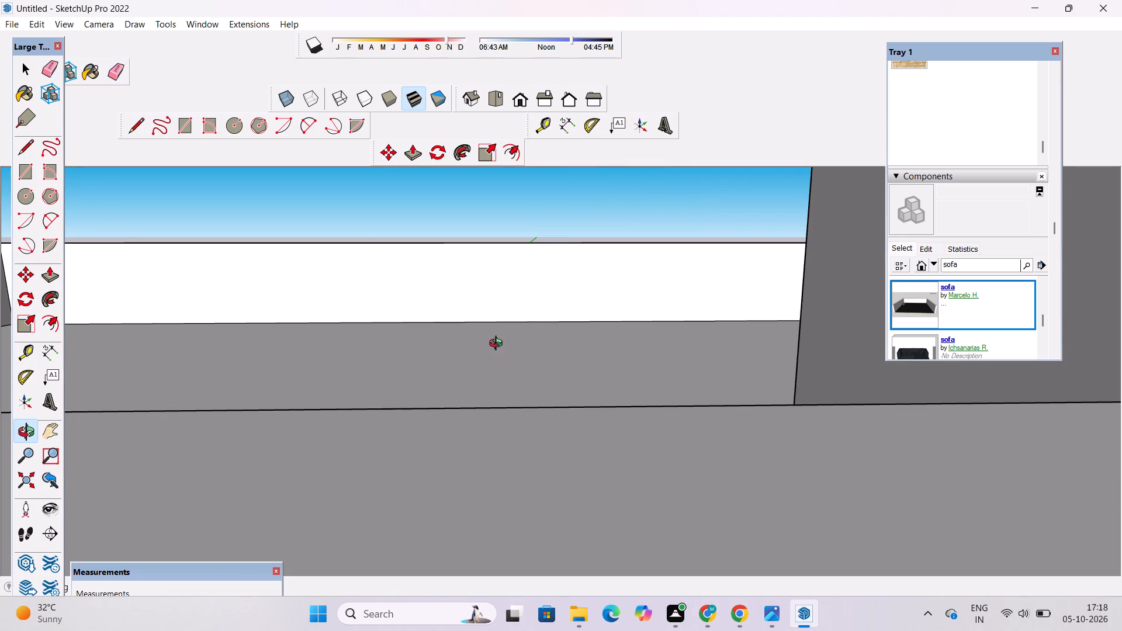
scroll(498, 345, "down", 6)
left_click_drag(506, 396, 508, 332, "shift")
left_click_drag(486, 324, 610, 436)
scroll(547, 419, "up", 2)
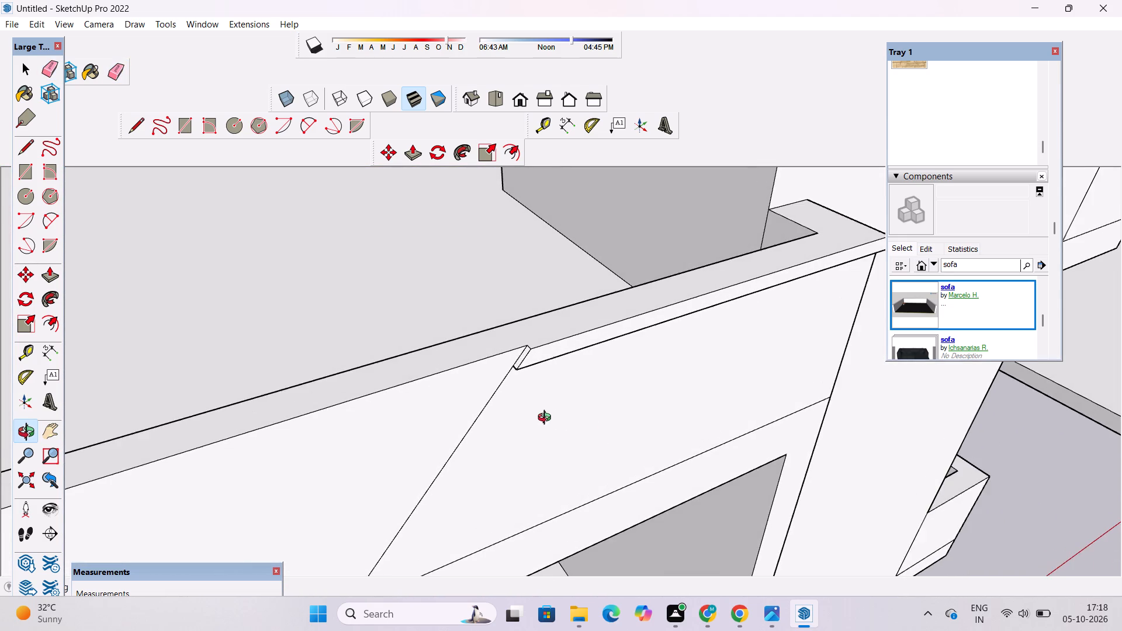
left_click_drag(538, 419, 531, 412, "shift")
left_click_drag(508, 445, 451, 338)
scroll(449, 330, "down", 3)
left_click_drag(490, 344, 480, 362)
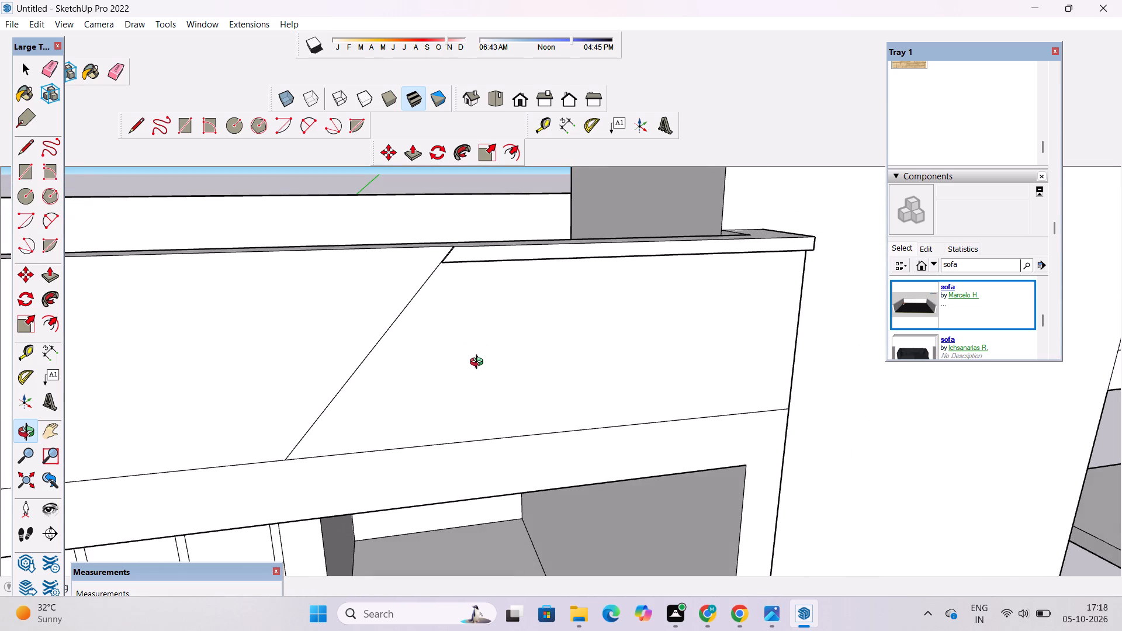
left_click_drag(479, 363, 439, 351)
left_click_drag(438, 351, 514, 394)
left_click_drag(427, 365, 431, 370)
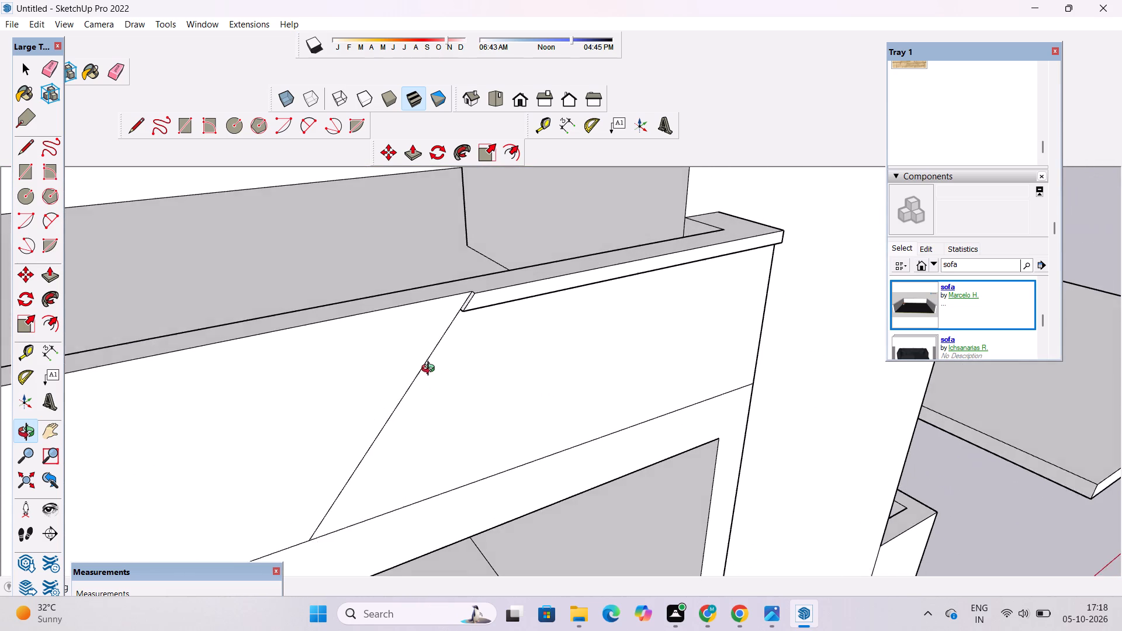
left_click_drag(431, 370, 448, 382)
left_click_drag(448, 382, 517, 416)
left_click_drag(515, 414, 548, 423, "shift")
left_click_drag(559, 405, 560, 418)
key("l")
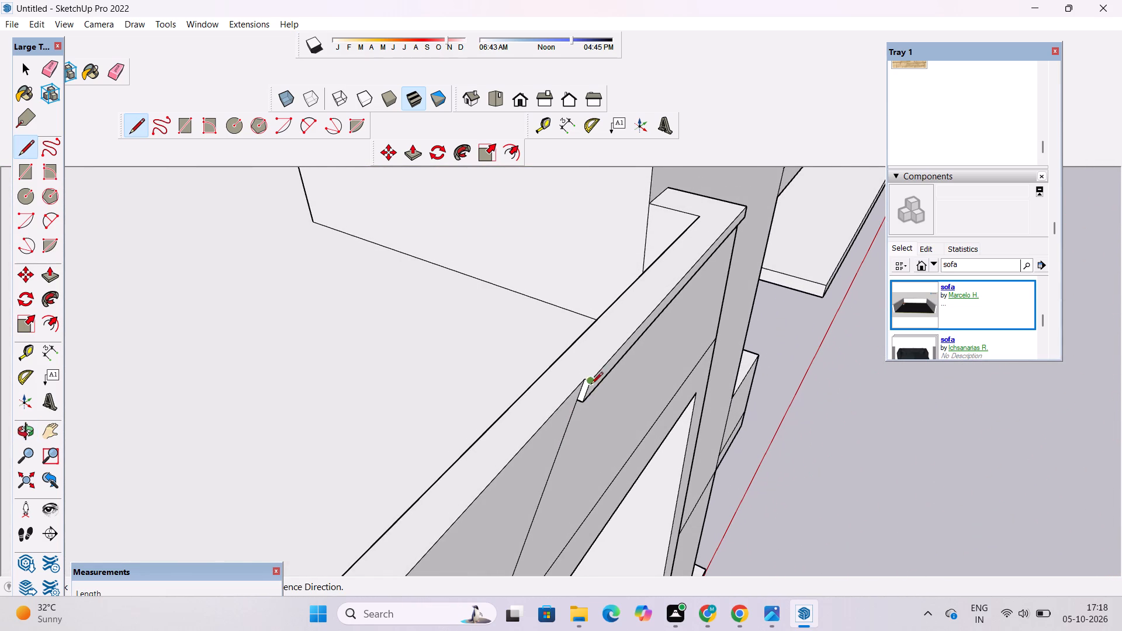
scroll(591, 385, "up", 7)
left_click(579, 374)
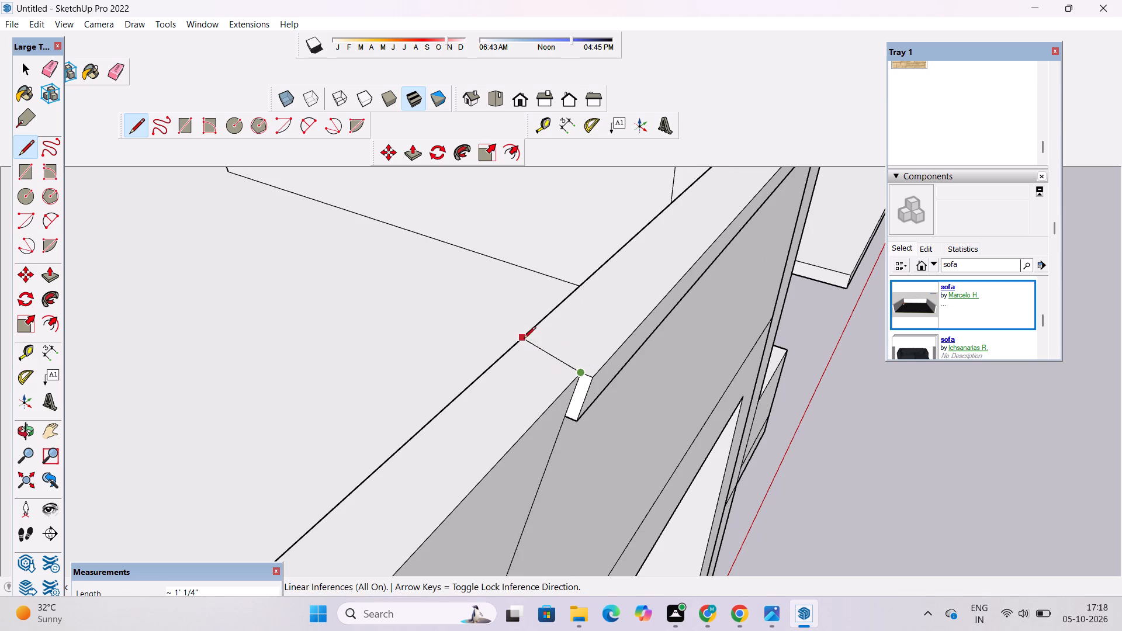
left_click(510, 348)
Draw a diagonal line about 8' 1" long on the parapet's inner face, from the top dividing line down to the roof slab.
key("o")
left_click_drag(501, 366, 552, 375)
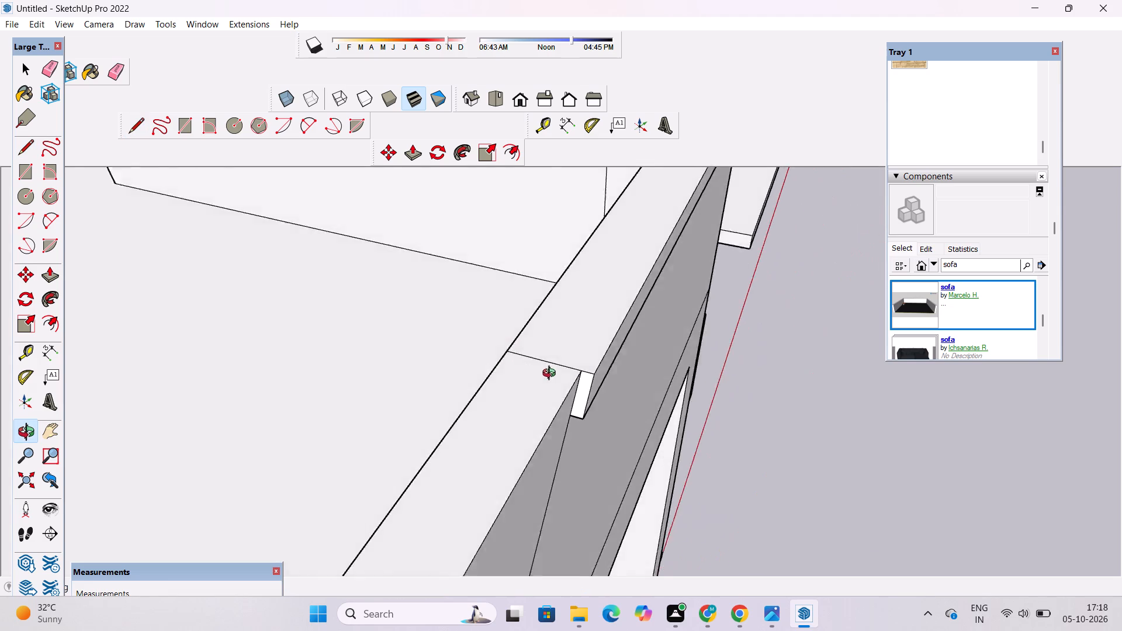
left_click_drag(552, 375, 833, 299)
scroll(509, 286, "down", 5)
left_click_drag(508, 359, 559, 379)
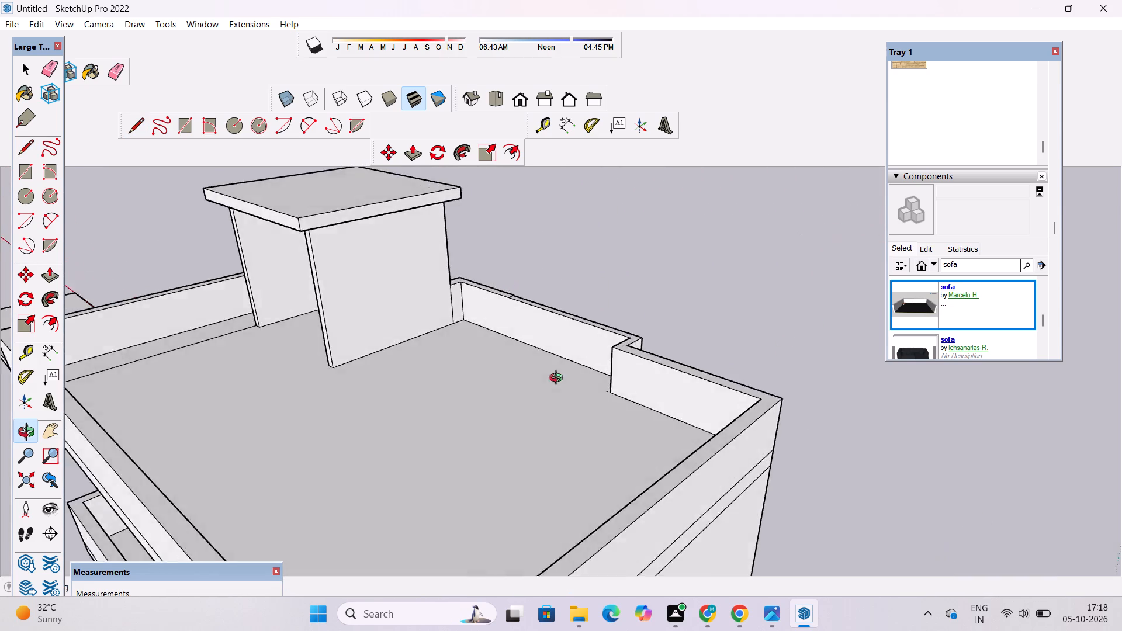
left_click_drag(559, 379, 697, 398)
left_click(704, 399)
scroll(547, 353, "up", 2)
left_click_drag(529, 358, 495, 395, "shift")
left_click_drag(475, 375, 473, 357)
left_click_drag(473, 351, 456, 376)
left_click_drag(455, 376, 456, 362)
key("l")
scroll(456, 362, "up", 6)
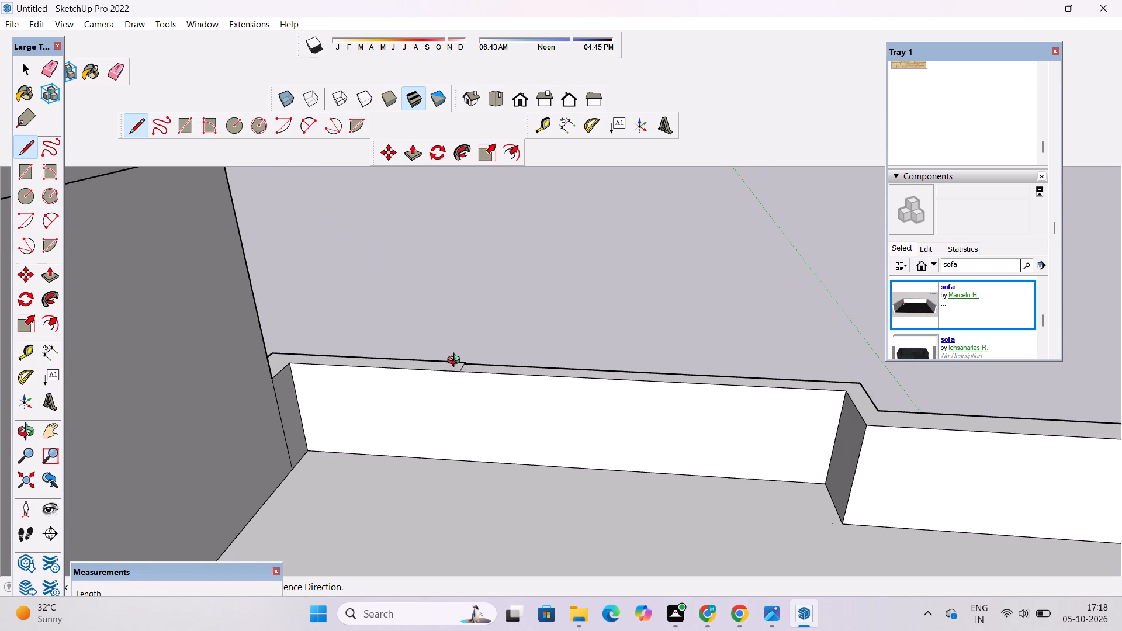
key("l")
left_click(456, 373)
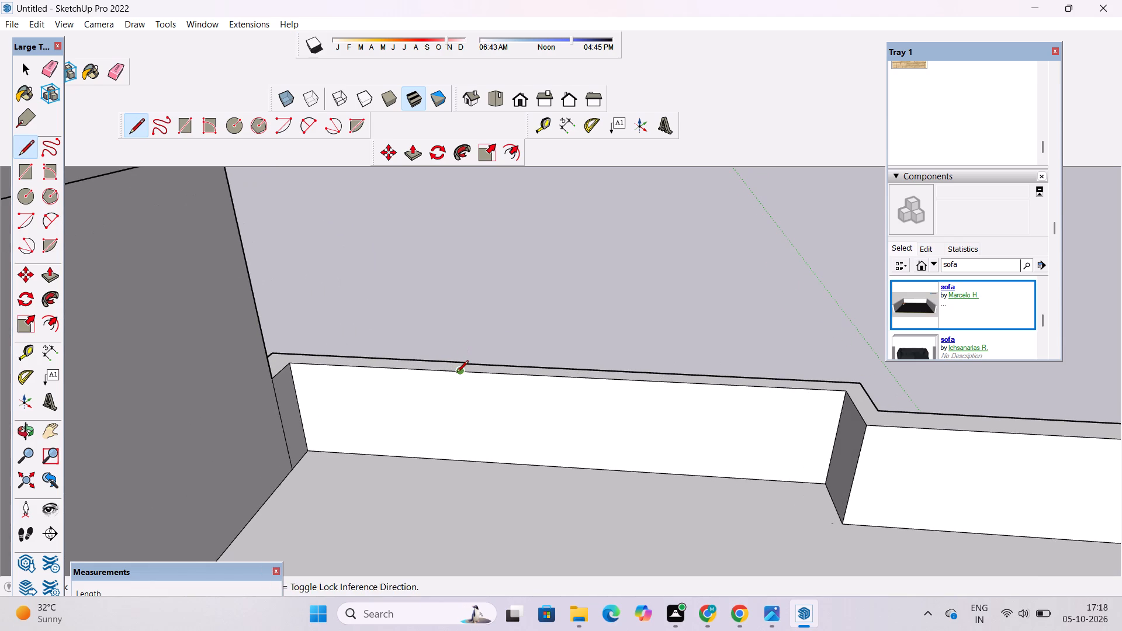
left_click(561, 469)
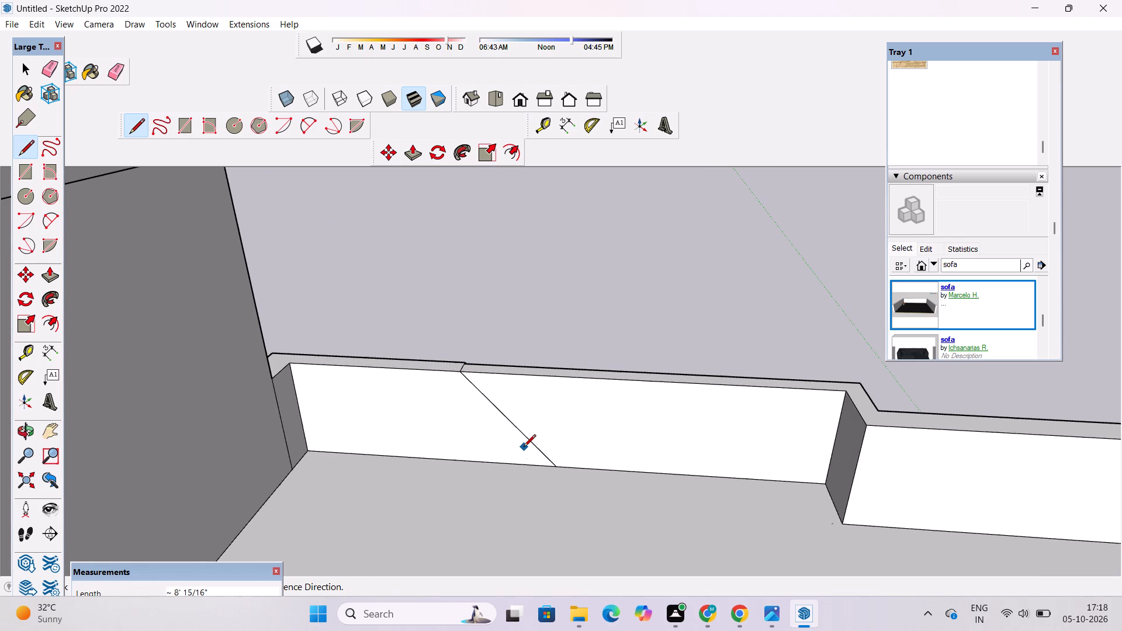
key("space")
Examine the parapet's diagonal lines and top dividing line from the roof side and from the front.
type("o")
scroll(565, 419, "down", 5)
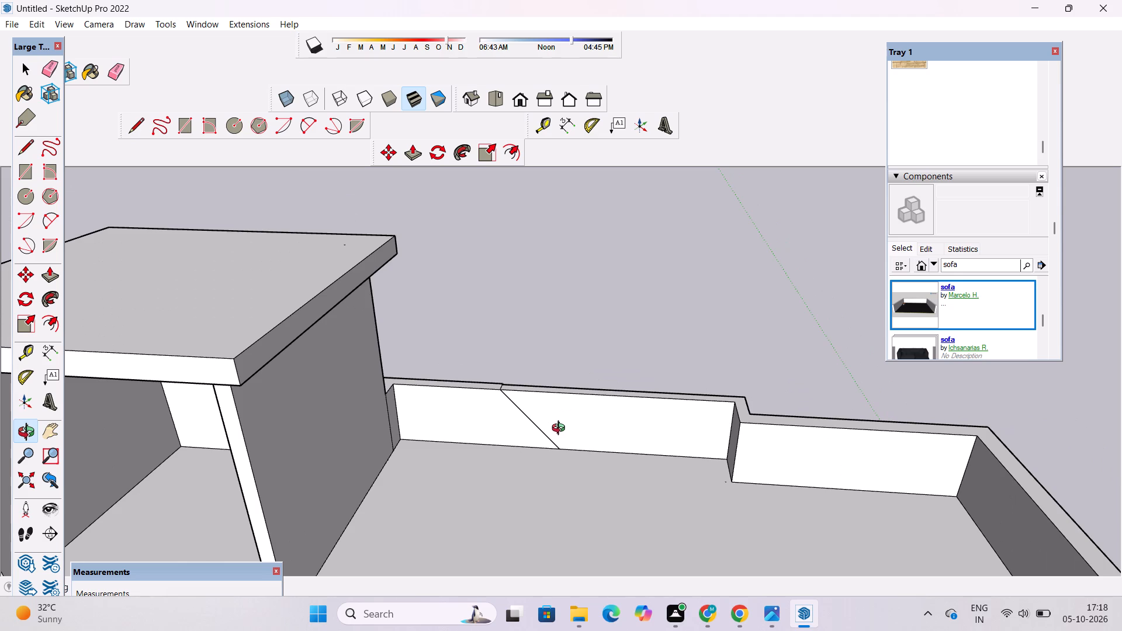
left_click_drag(574, 418, 478, 472)
scroll(550, 425, "up", 1)
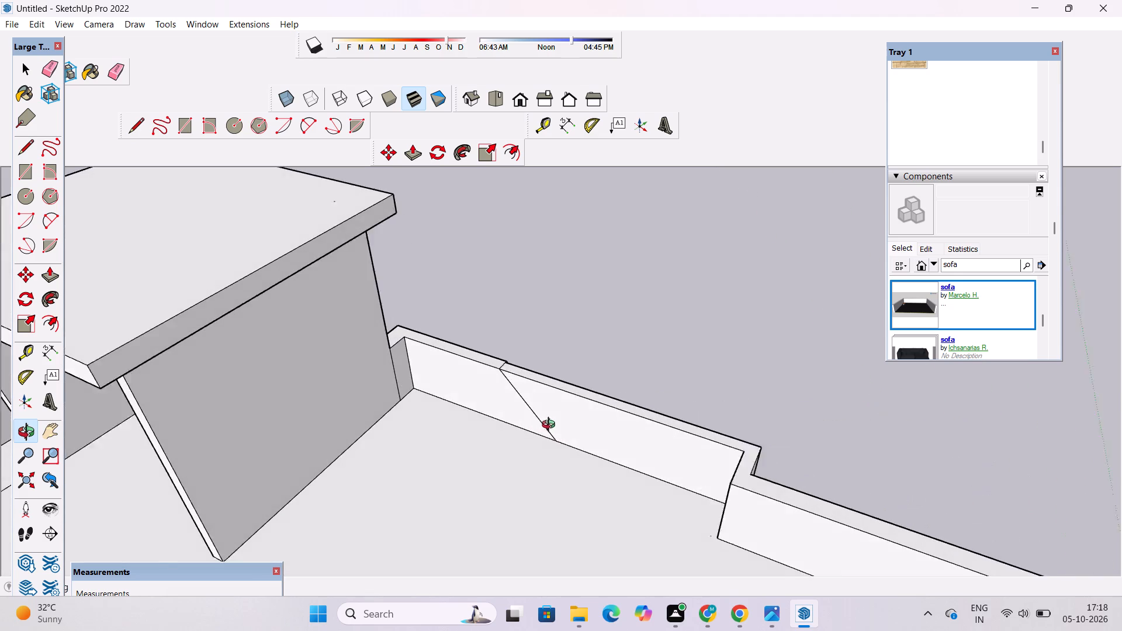
scroll(551, 426, "up", 1)
left_click_drag(645, 433, 232, 483)
left_click_drag(589, 387, 465, 404)
left_click_drag(454, 311, 488, 333, "shift")
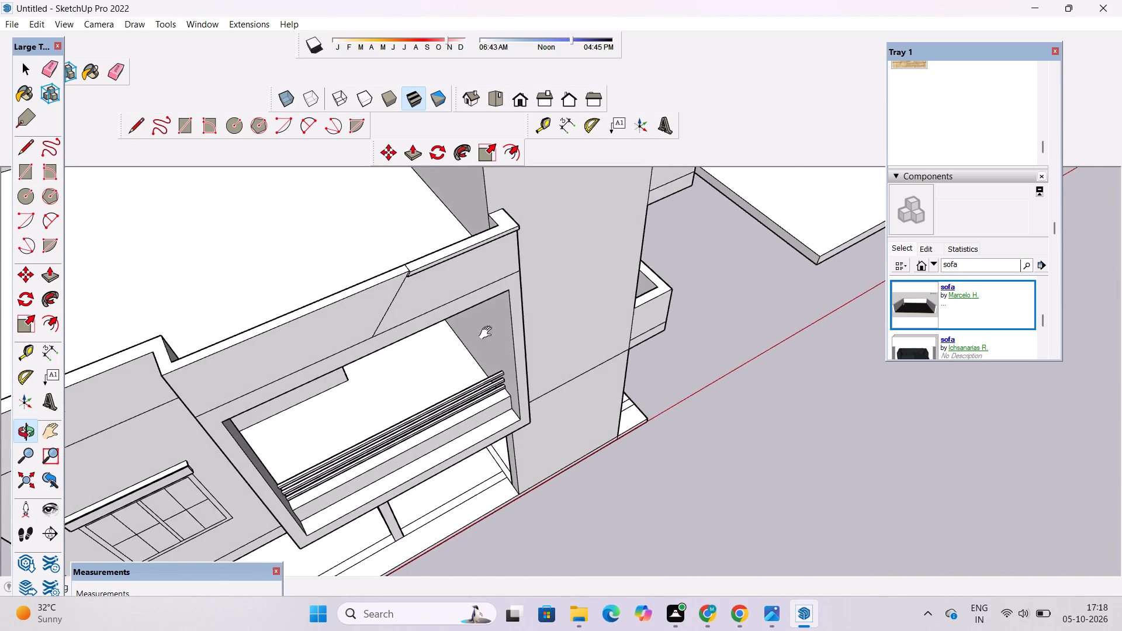
left_click_drag(488, 333, 586, 372, "shift")
left_click_drag(588, 374, 524, 400)
scroll(496, 352, "up", 4)
left_click_drag(496, 367, 584, 344)
left_click_drag(587, 376, 549, 377)
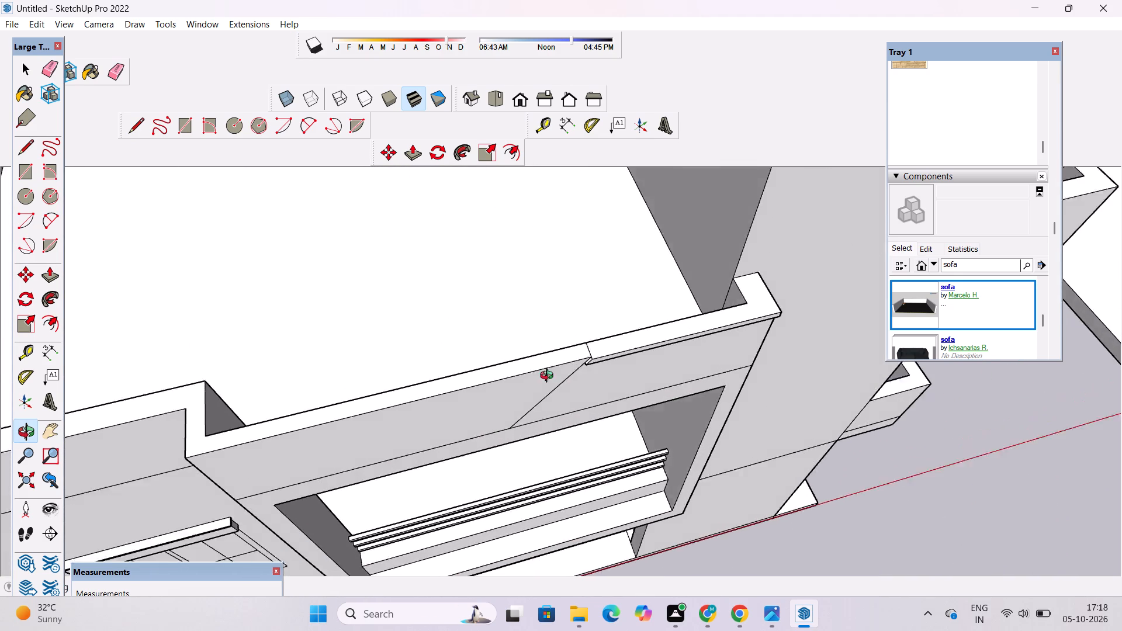
left_click_drag(549, 377, 527, 373)
left_click_drag(536, 361, 663, 380, "shift")
scroll(550, 382, "up", 1)
left_click_drag(584, 405, 541, 403)
left_click_drag(546, 387, 619, 393, "shift")
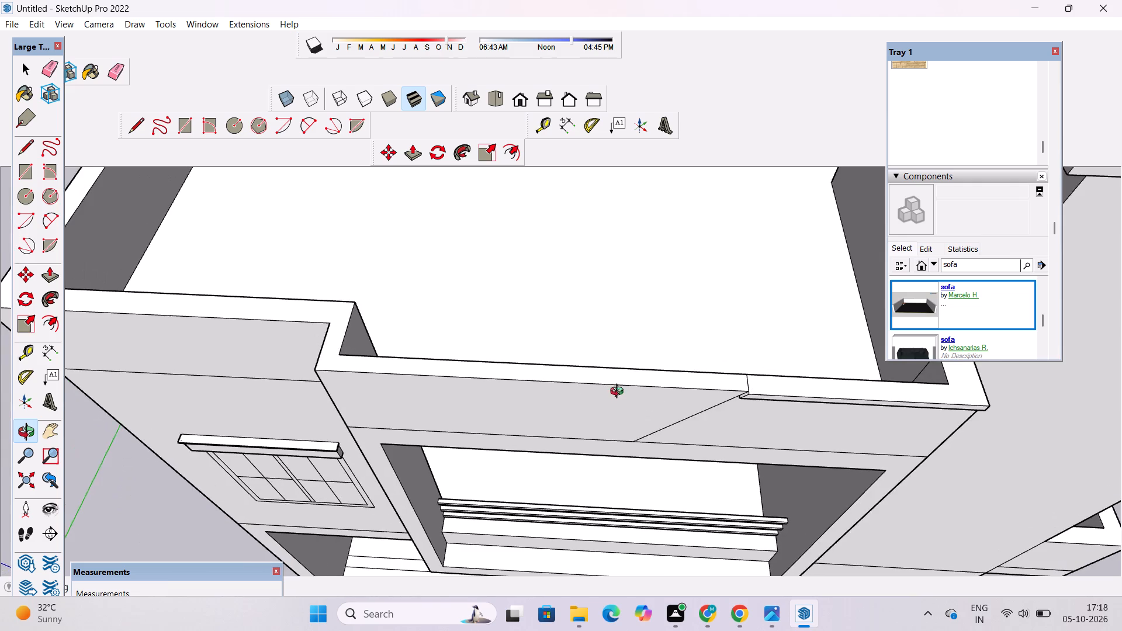
scroll(601, 399, "up", 3)
scroll(594, 396, "down", 2)
left_click_drag(575, 427, 572, 409)
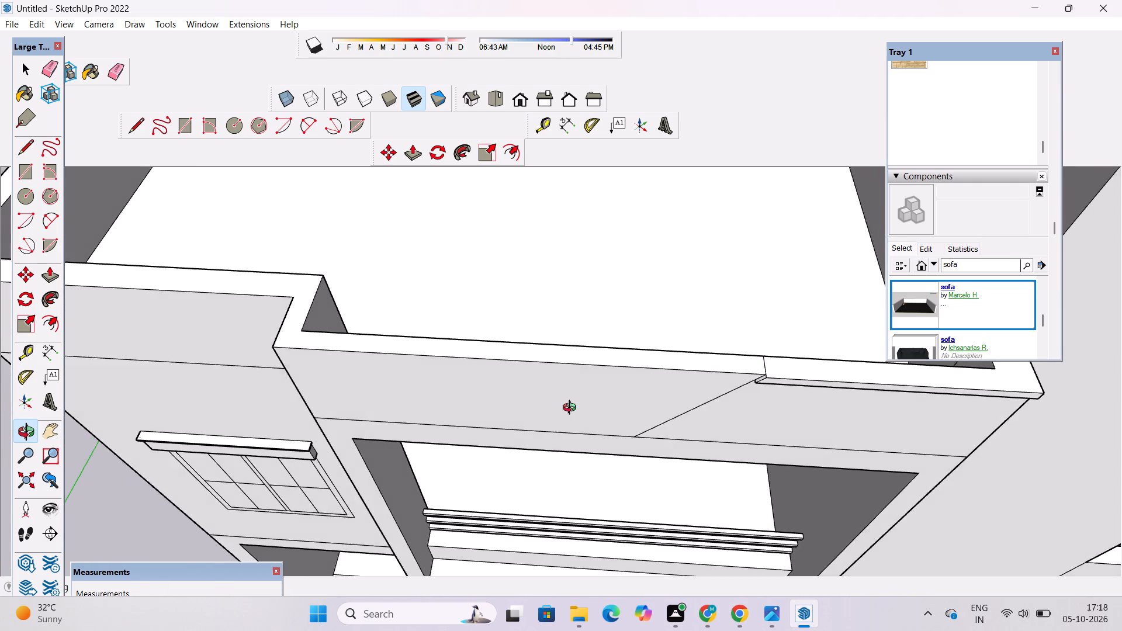
left_click_drag(572, 409, 572, 366)
left_click_drag(572, 366, 548, 429, "shift")
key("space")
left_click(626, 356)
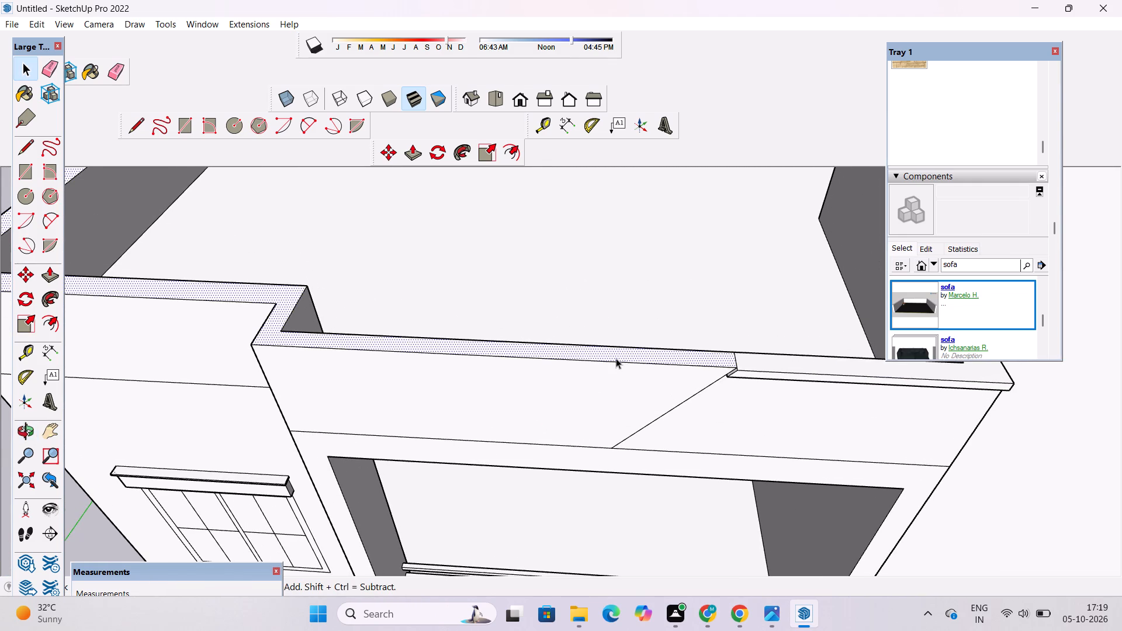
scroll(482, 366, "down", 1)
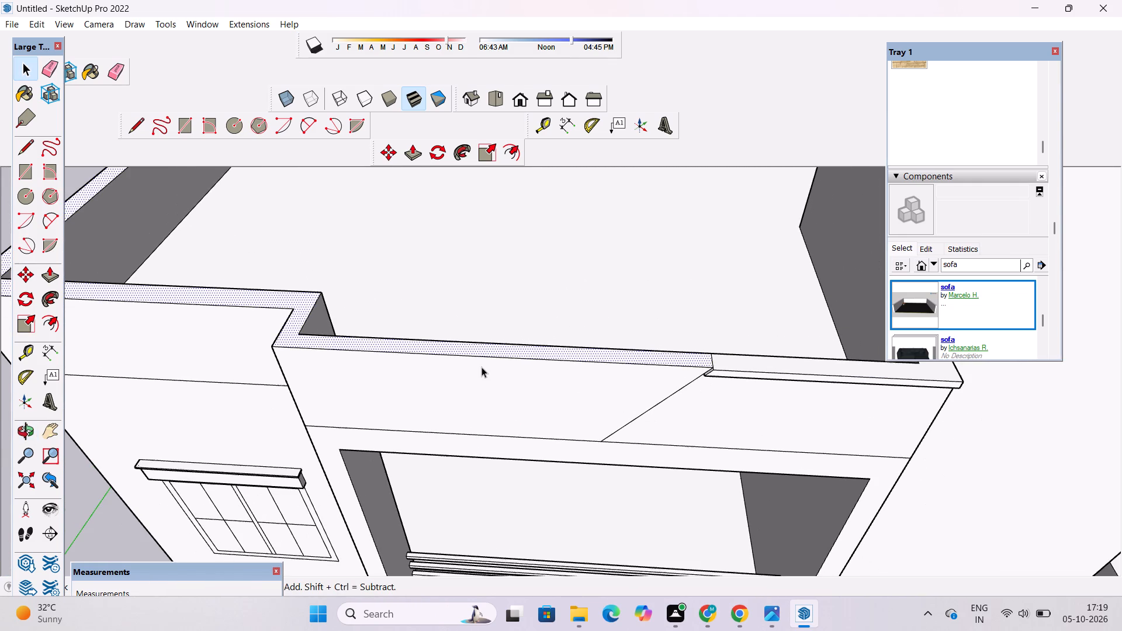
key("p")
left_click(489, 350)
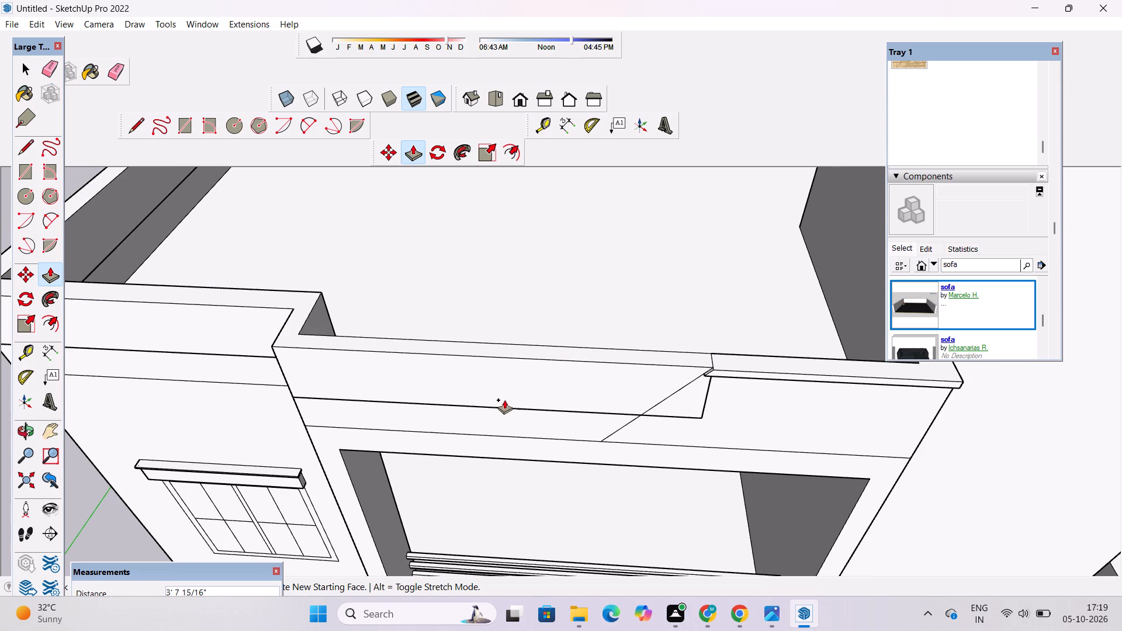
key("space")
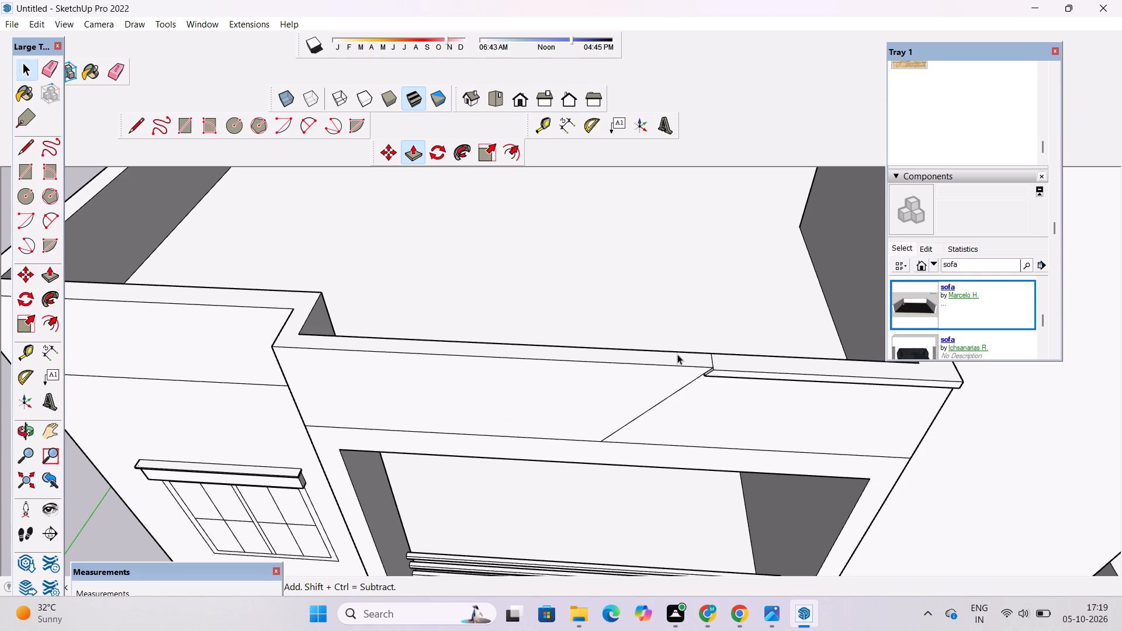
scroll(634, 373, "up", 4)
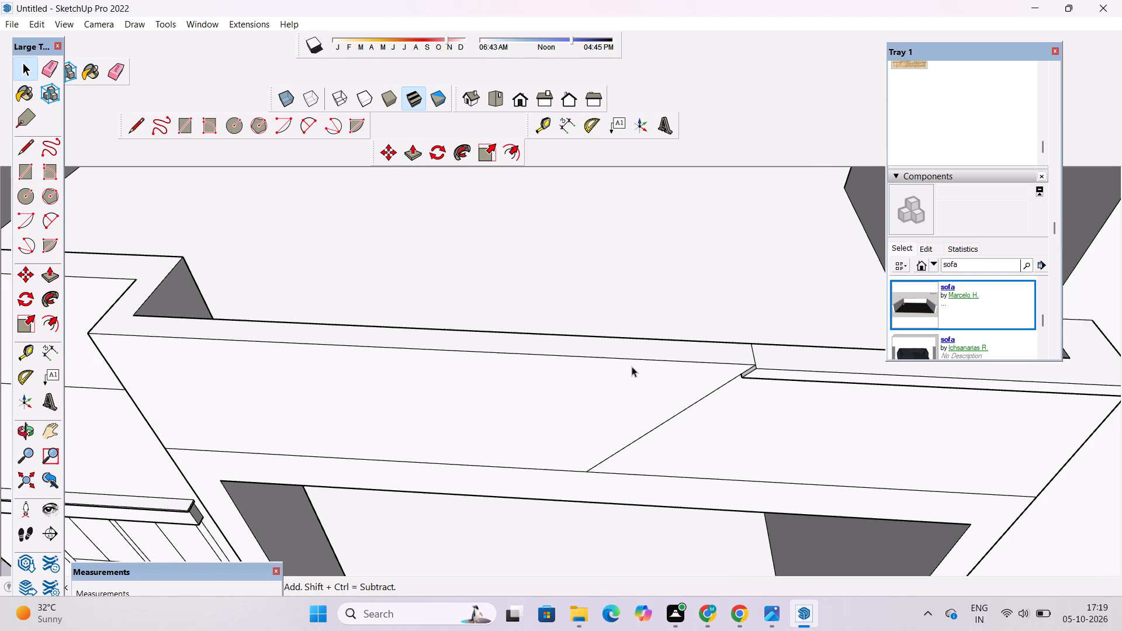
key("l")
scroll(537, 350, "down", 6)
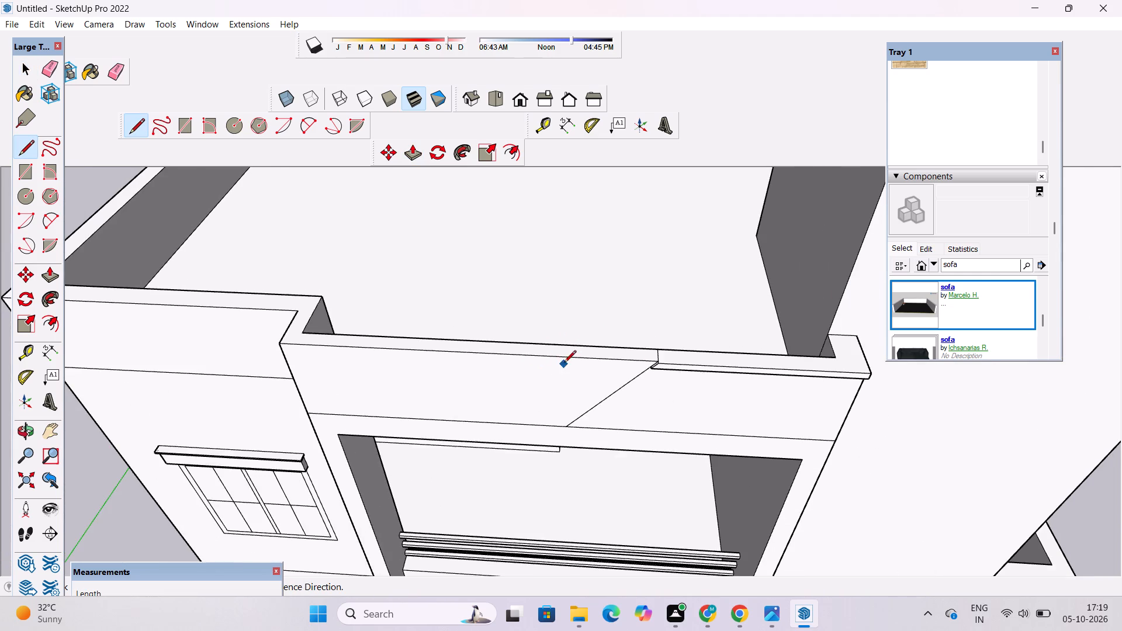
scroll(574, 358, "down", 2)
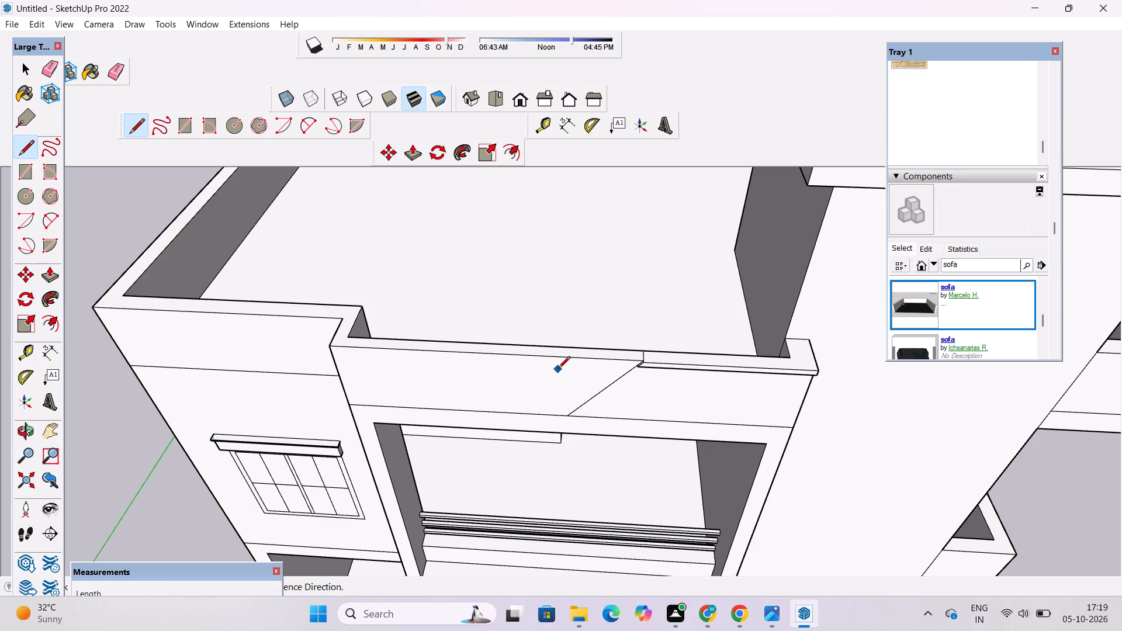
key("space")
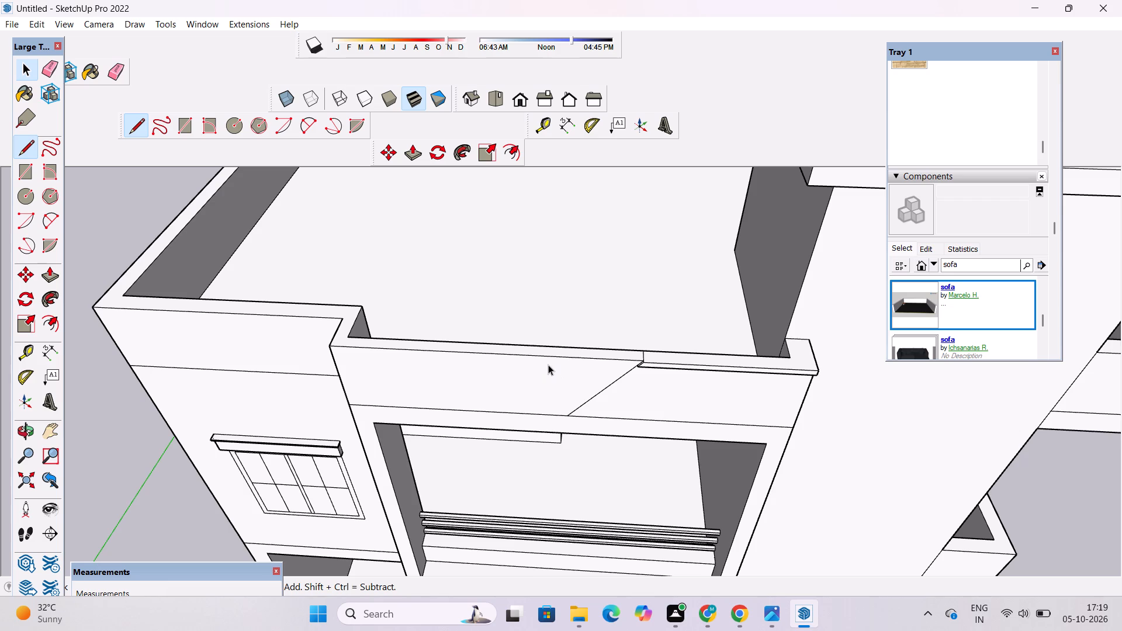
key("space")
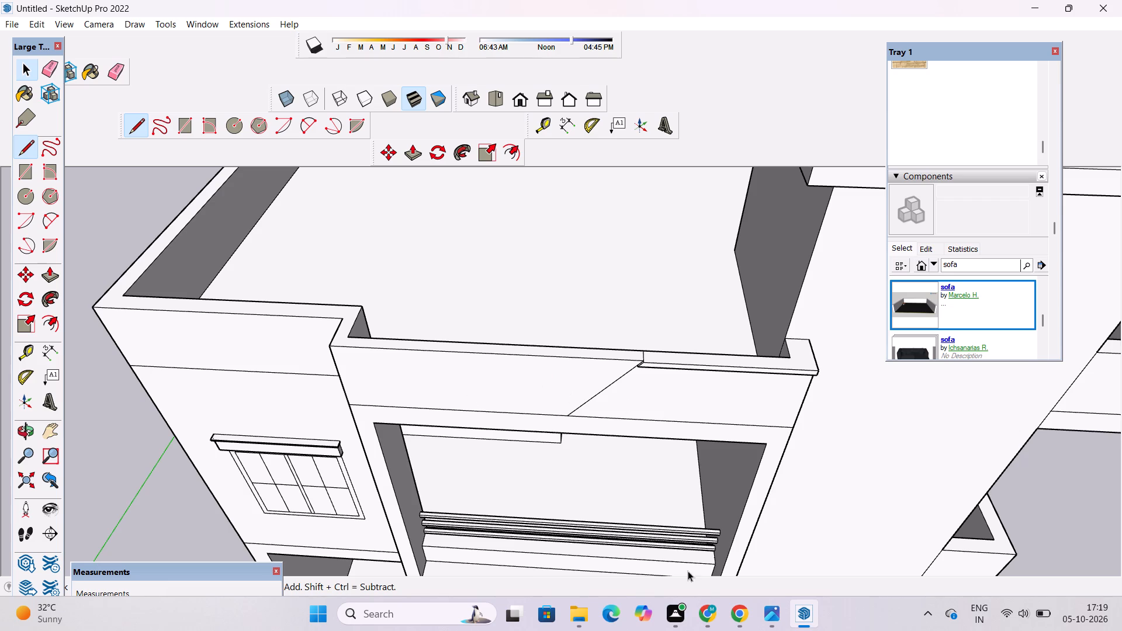